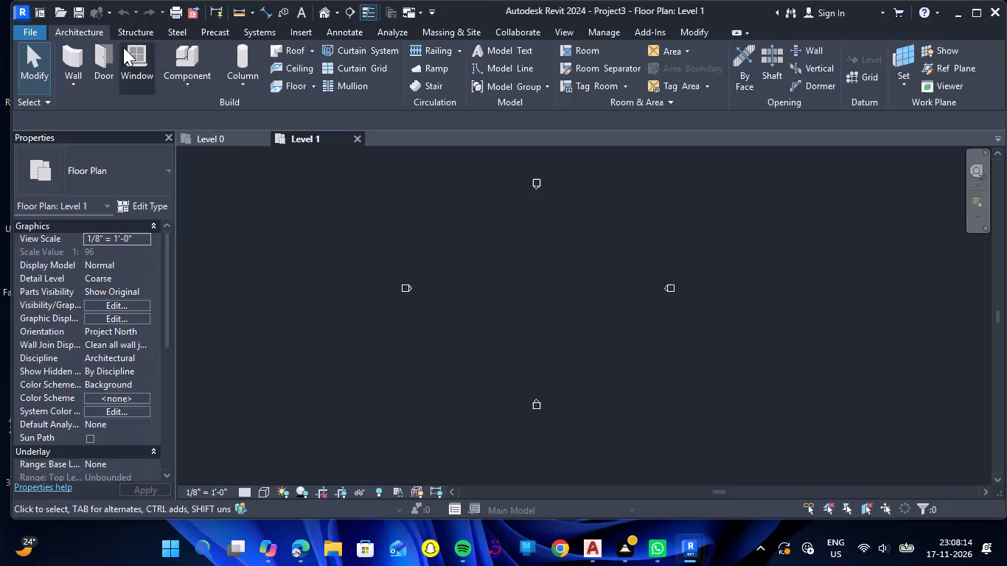
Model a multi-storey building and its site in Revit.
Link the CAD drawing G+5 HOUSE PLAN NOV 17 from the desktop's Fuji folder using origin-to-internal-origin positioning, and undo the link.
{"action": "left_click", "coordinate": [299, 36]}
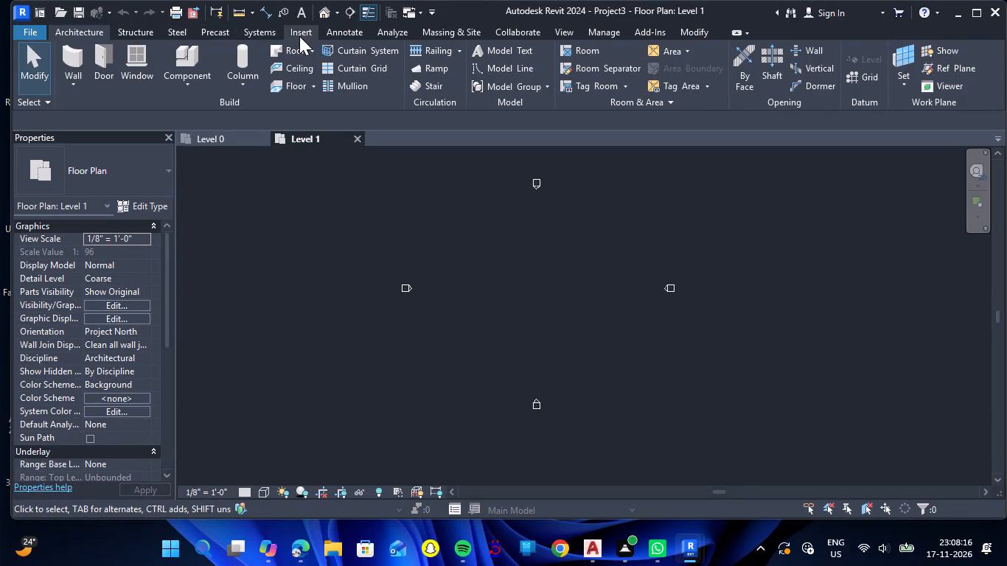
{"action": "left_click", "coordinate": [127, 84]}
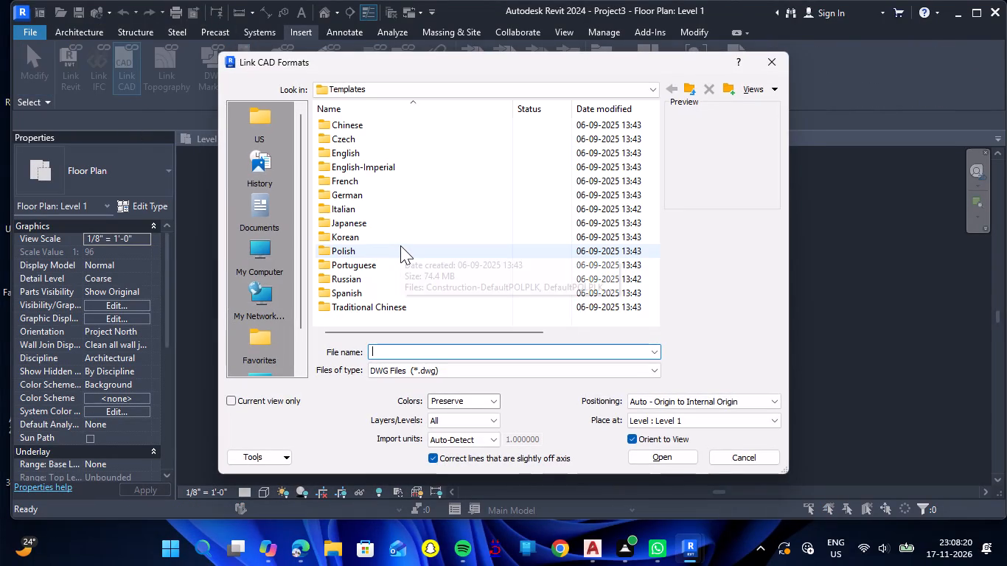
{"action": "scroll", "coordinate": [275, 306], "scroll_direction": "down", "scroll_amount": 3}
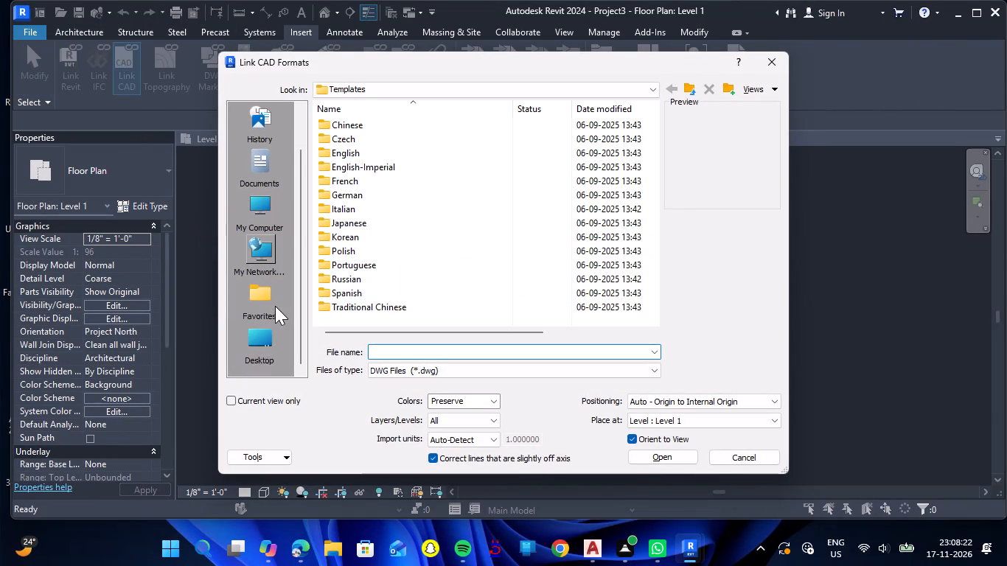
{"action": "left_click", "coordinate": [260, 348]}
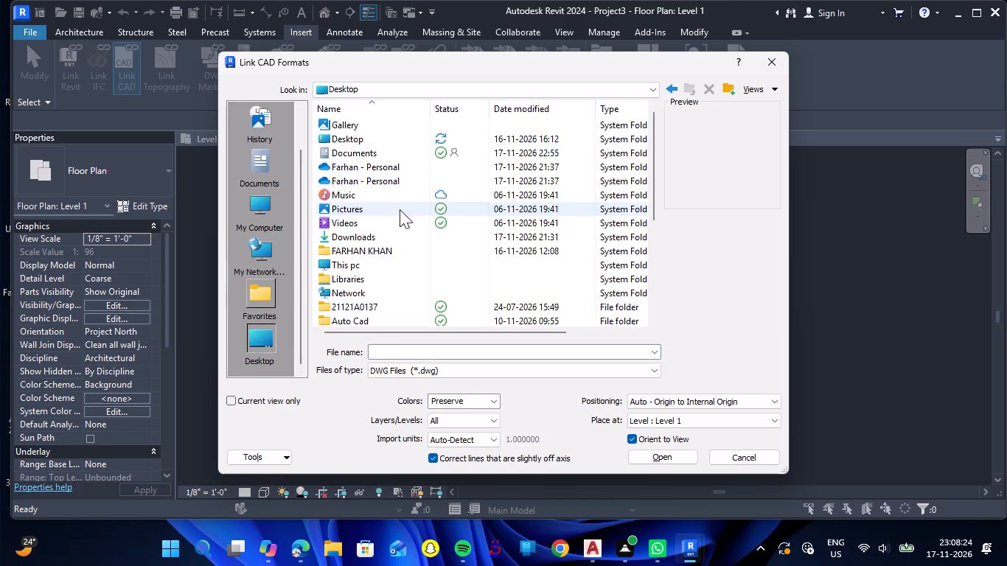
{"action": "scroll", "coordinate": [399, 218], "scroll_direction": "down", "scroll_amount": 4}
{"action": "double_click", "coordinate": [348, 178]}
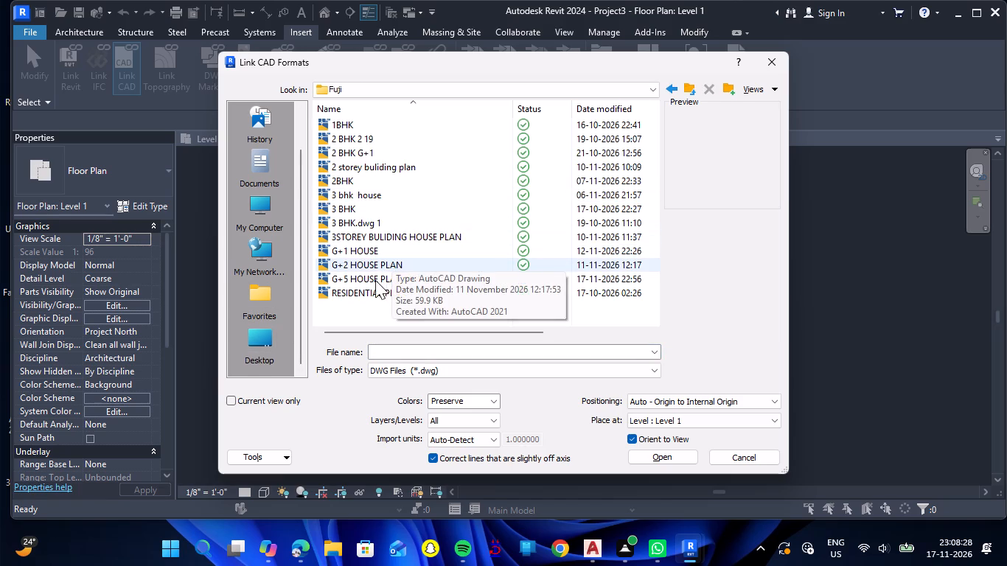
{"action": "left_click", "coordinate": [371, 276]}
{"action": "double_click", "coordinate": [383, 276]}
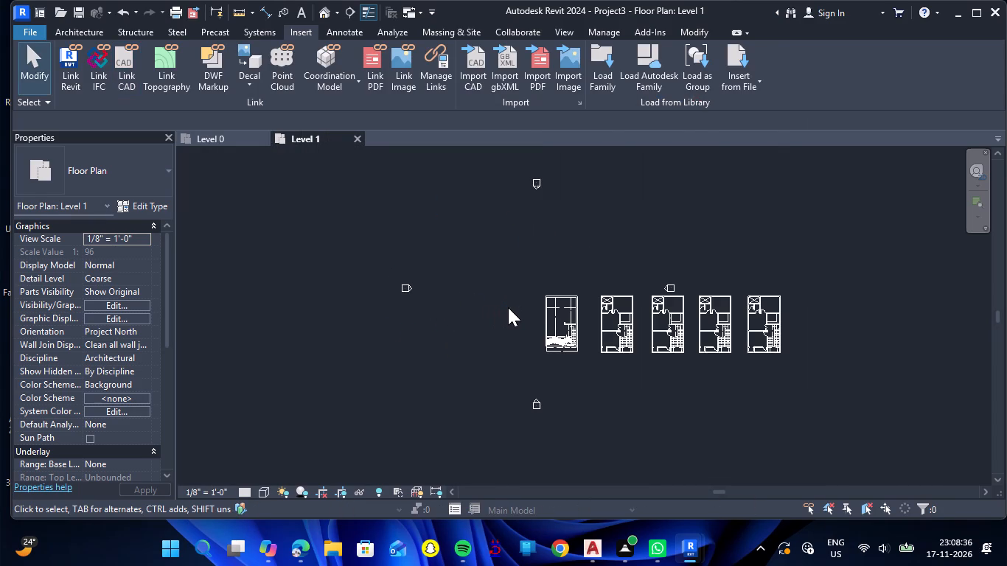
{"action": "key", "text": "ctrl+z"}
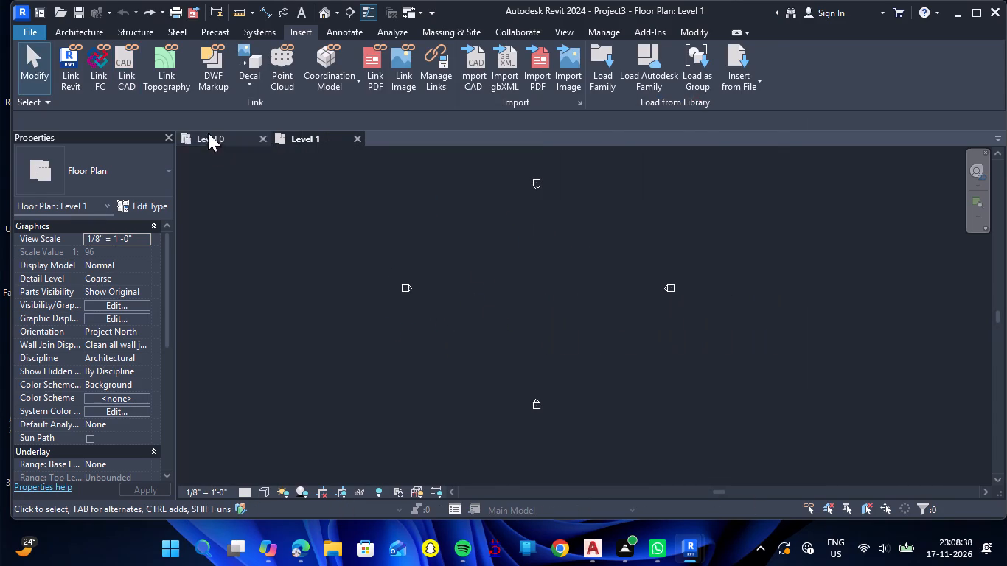
Link the CAD drawing G+5 HOUSE PLAN NOV 17 to Level 1 with Auto - Center to Center positioning.
{"action": "left_click", "coordinate": [121, 67]}
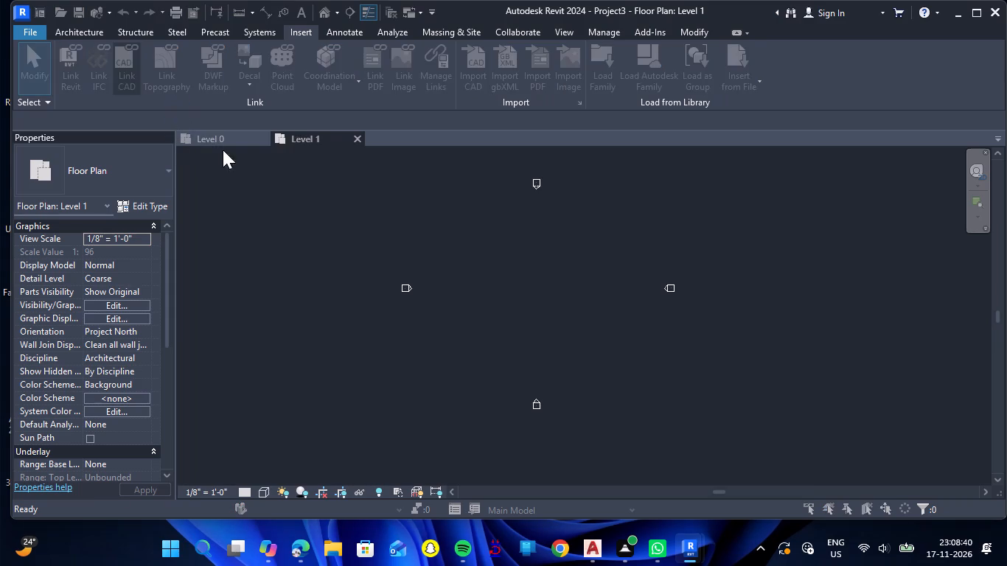
{"action": "left_click", "coordinate": [375, 277]}
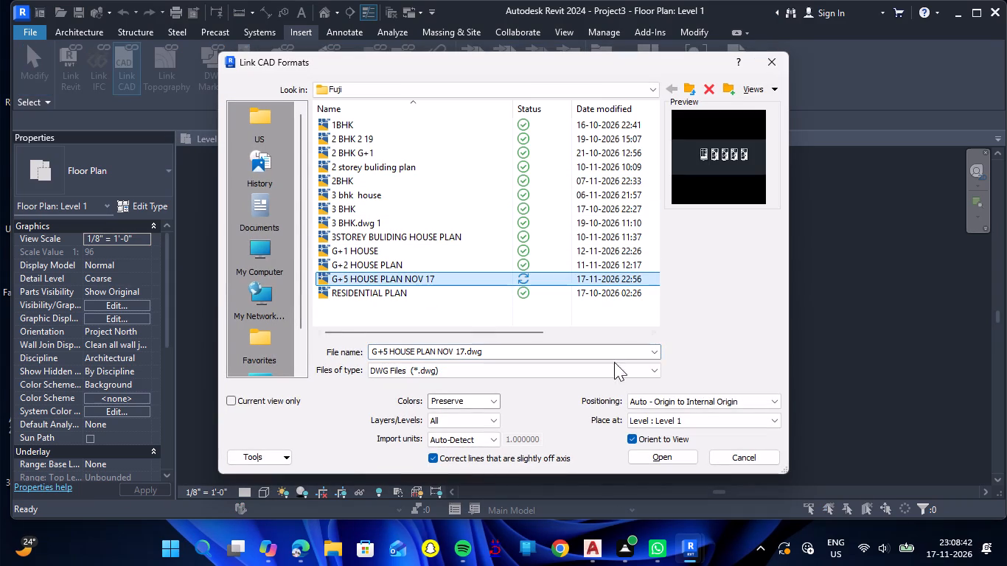
{"action": "left_click", "coordinate": [694, 402]}
{"action": "left_click", "coordinate": [688, 417]}
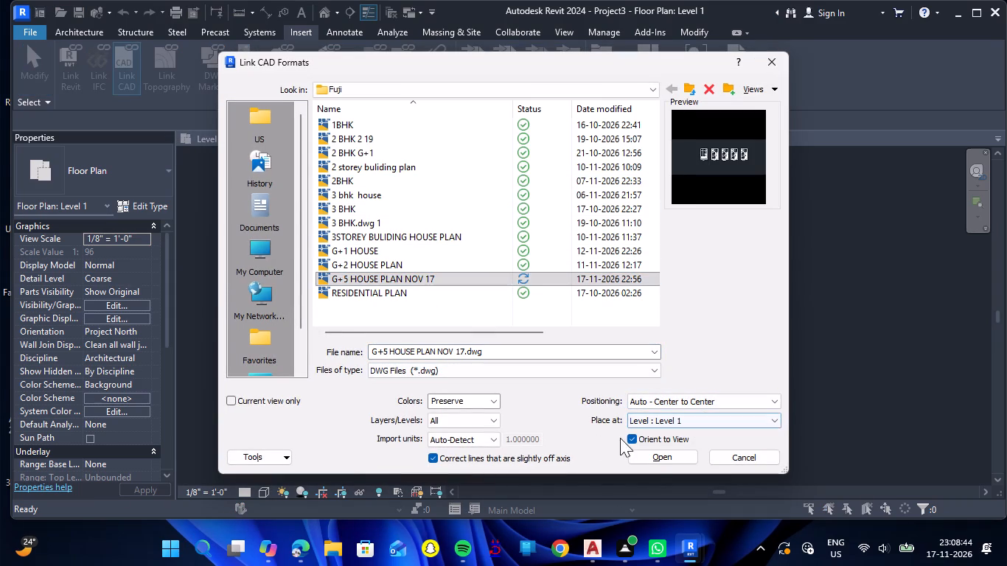
{"action": "left_click", "coordinate": [652, 459]}
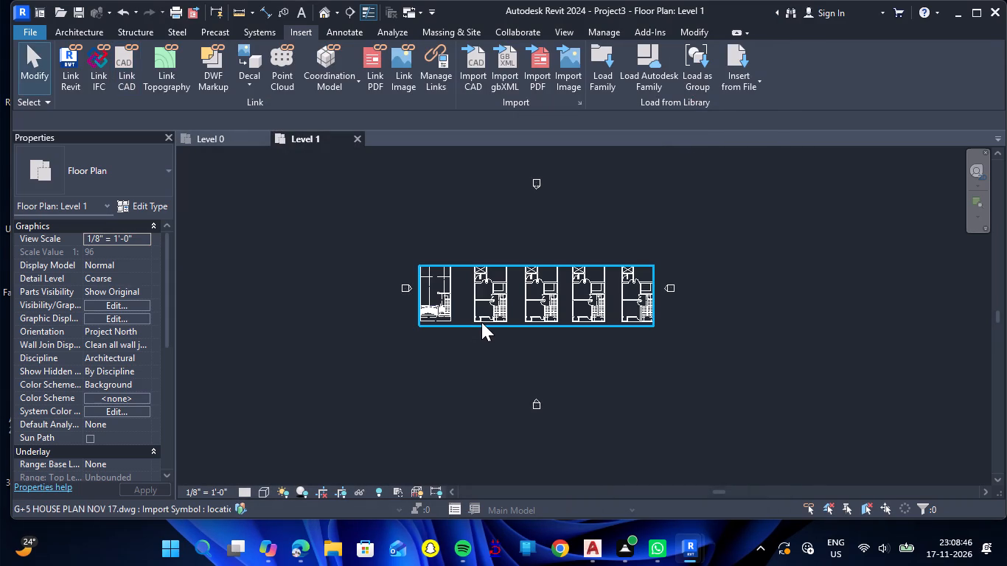
Examine the linked floor plans, focusing on the basement layout.
{"action": "scroll", "coordinate": [481, 321], "scroll_direction": "up", "scroll_amount": 4}
{"action": "scroll", "coordinate": [488, 315], "scroll_direction": "down", "scroll_amount": 2}
{"action": "scroll", "coordinate": [436, 273], "scroll_direction": "up", "scroll_amount": 5}
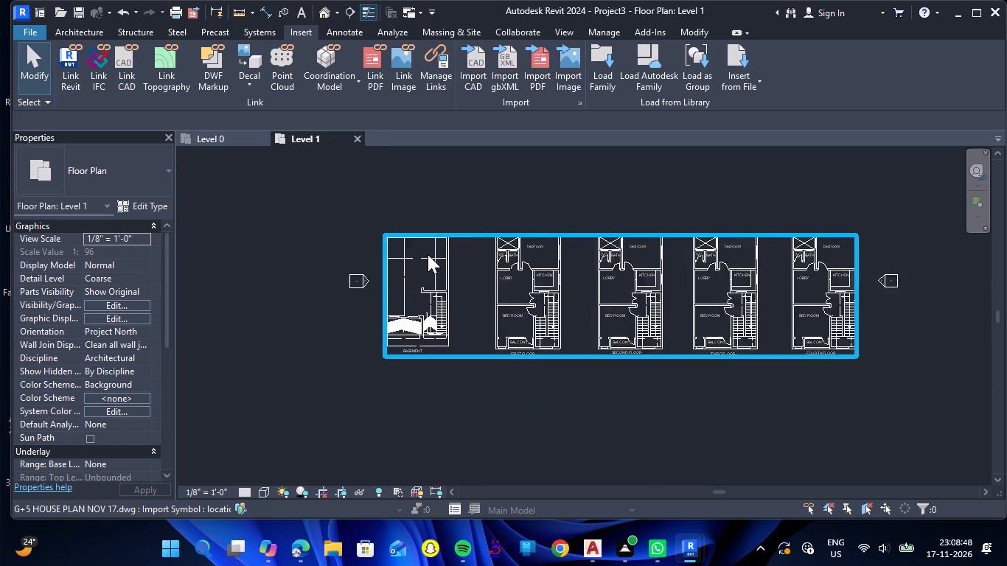
{"action": "scroll", "coordinate": [426, 237], "scroll_direction": "up", "scroll_amount": 6}
{"action": "scroll", "coordinate": [417, 233], "scroll_direction": "down", "scroll_amount": 4}
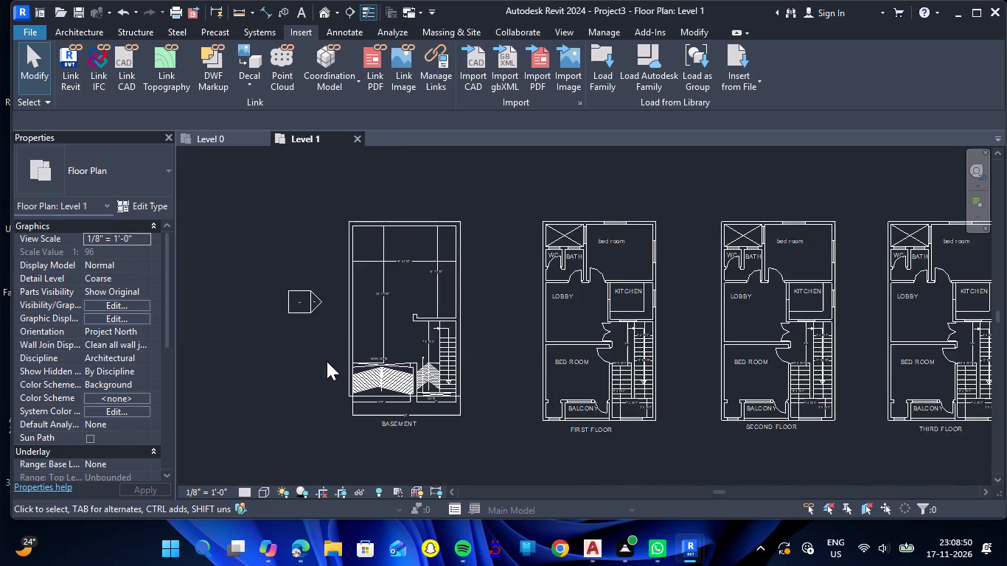
{"action": "scroll", "coordinate": [311, 397], "scroll_direction": "up", "scroll_amount": 3}
{"action": "key", "text": "Escape"}
{"action": "scroll", "coordinate": [323, 363], "scroll_direction": "down", "scroll_amount": 3}
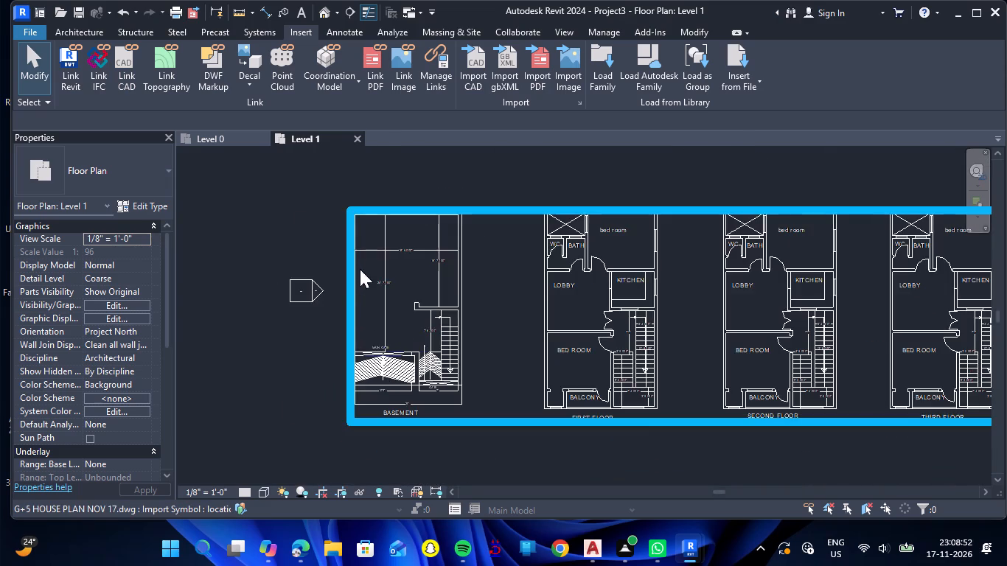
{"action": "scroll", "coordinate": [358, 222], "scroll_direction": "up", "scroll_amount": 5}
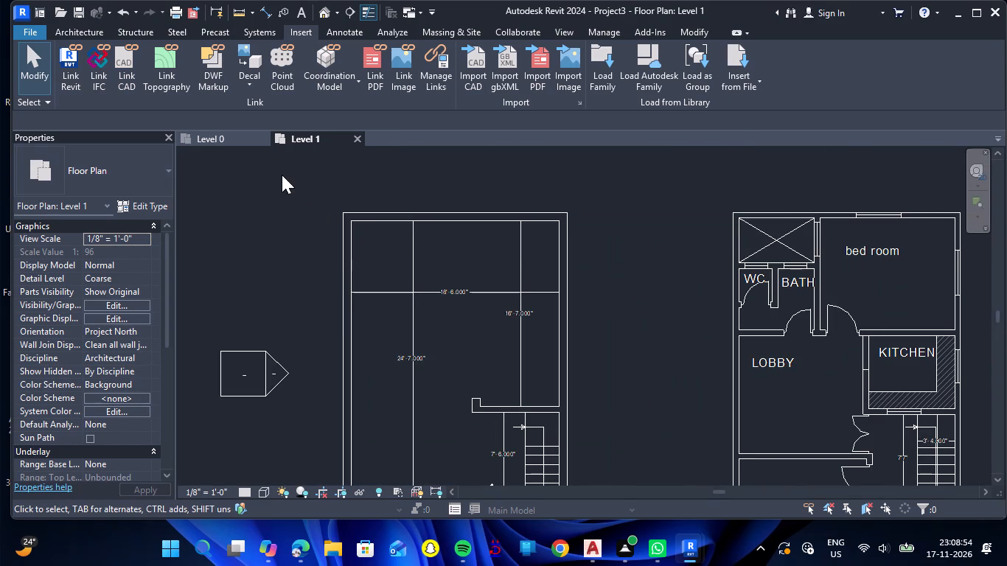
Start the Wall tool and duplicate the Generic - 8" basic wall type as Generic - 9".
{"action": "left_click", "coordinate": [80, 29]}
{"action": "left_click", "coordinate": [70, 62]}
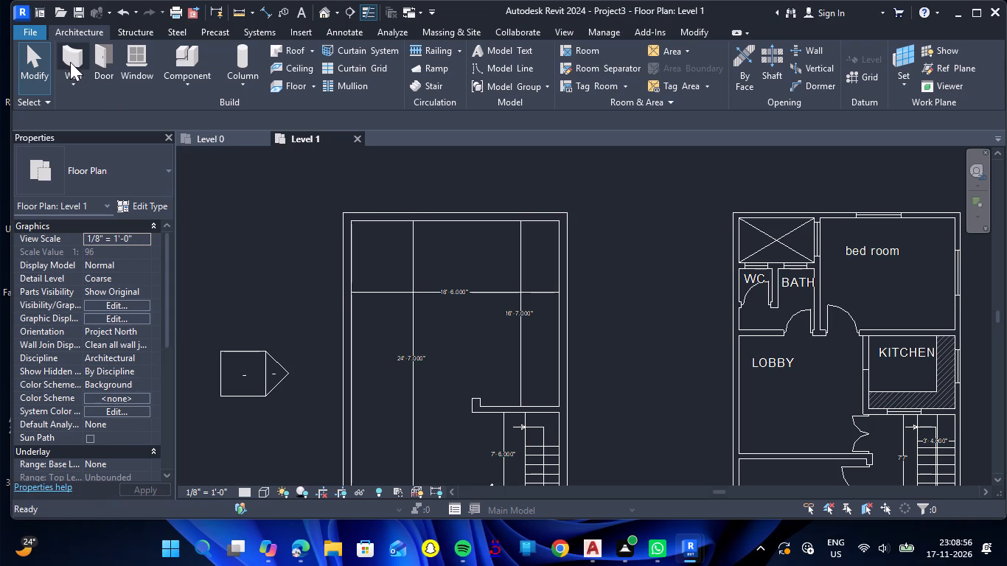
{"action": "left_click", "coordinate": [166, 168]}
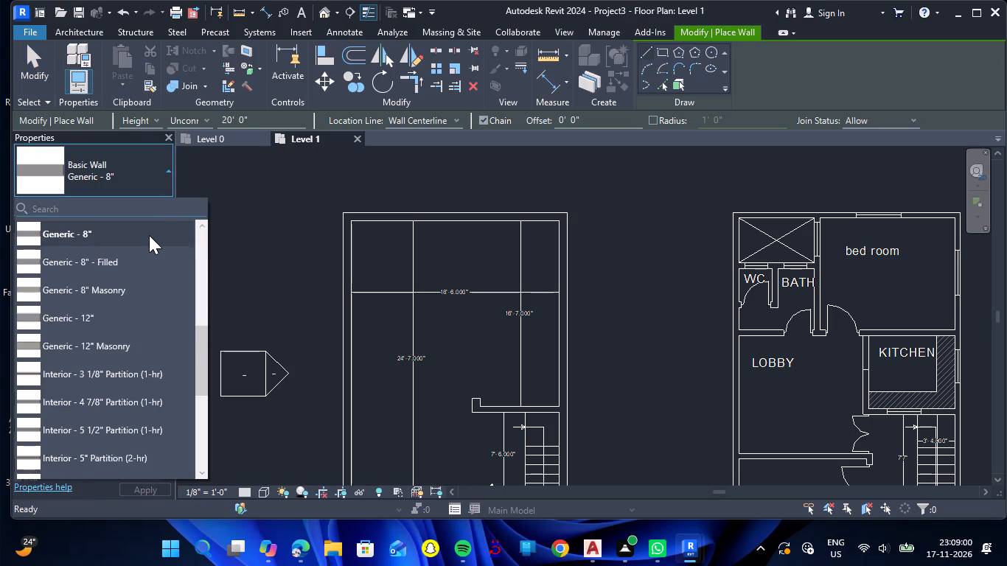
{"action": "scroll", "coordinate": [148, 235], "scroll_direction": "up", "scroll_amount": 1}
{"action": "left_click", "coordinate": [138, 318]}
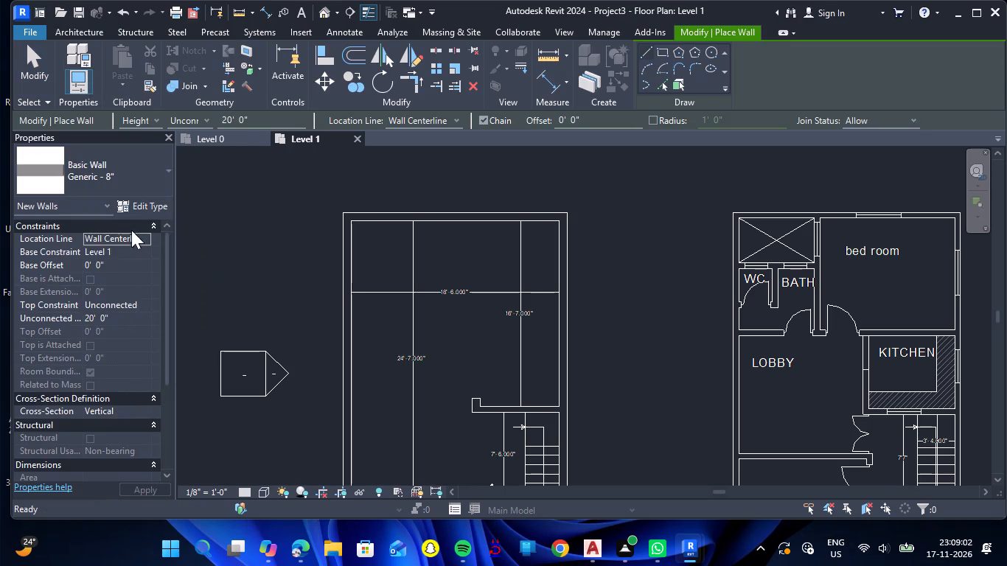
{"action": "left_click", "coordinate": [143, 203]}
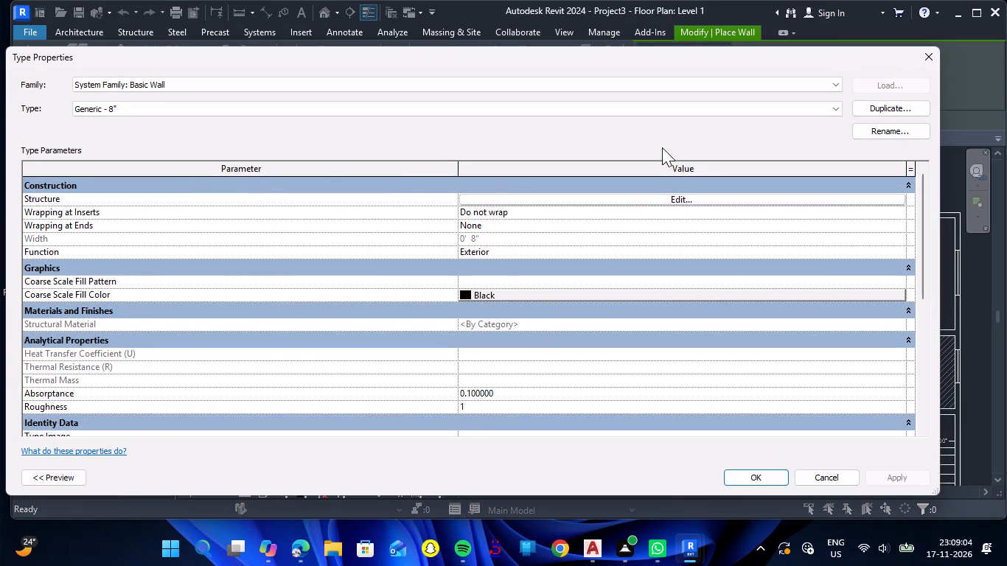
{"action": "left_click", "coordinate": [914, 106]}
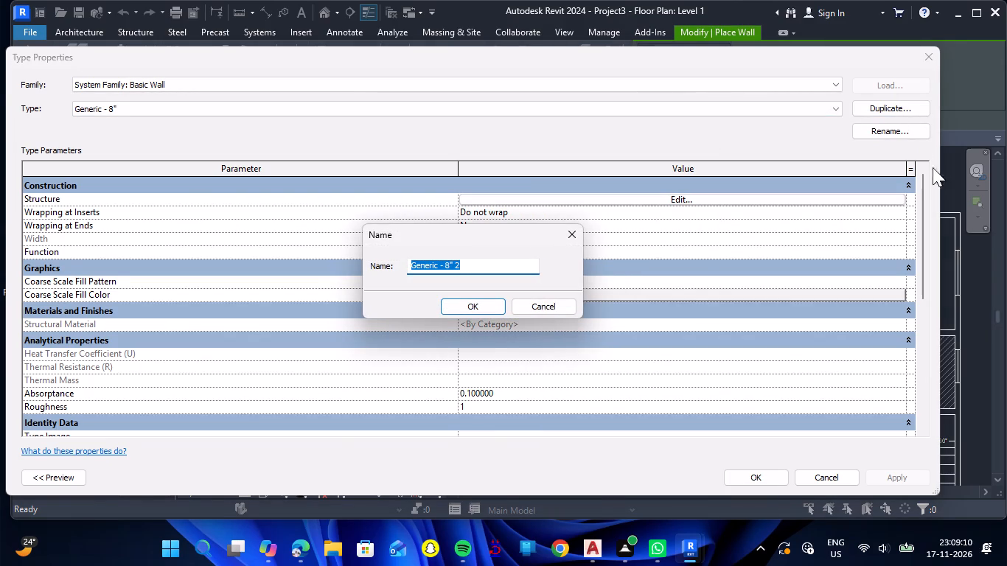
{"action": "left_click", "coordinate": [464, 271]}
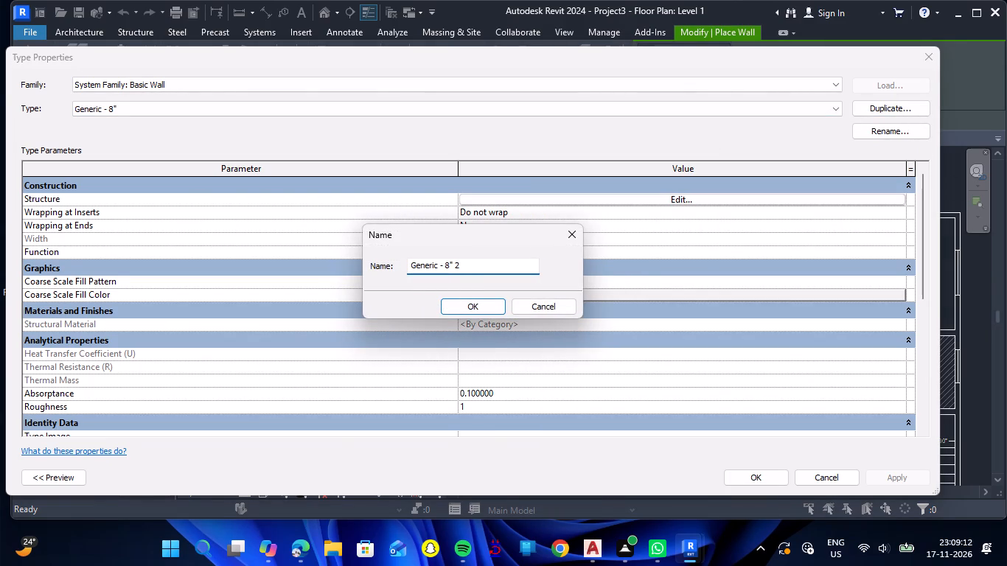
{"action": "key", "text": "BackSpace"}
{"action": "key", "text": "BackSpace"}
{"action": "key", "text": "BackSpace"}
{"action": "key", "text": "BackSpace"}
{"action": "key", "text": "9"}
{"action": "key", "text": "shift+quotedbl"}
{"action": "key", "text": "Return"}
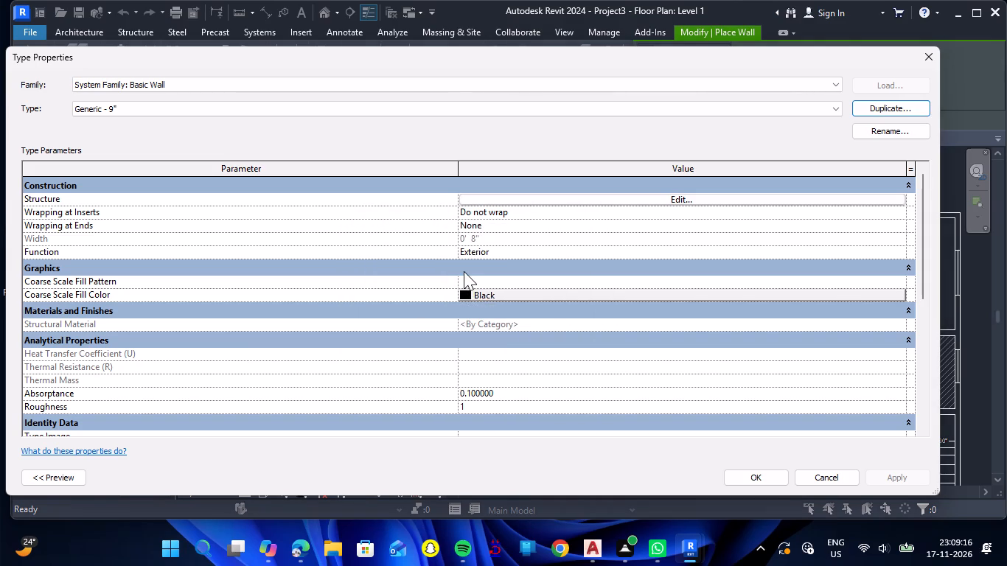
Set the structure layer thickness of the Generic - 9" wall type to 9".
{"action": "left_click", "coordinate": [607, 203]}
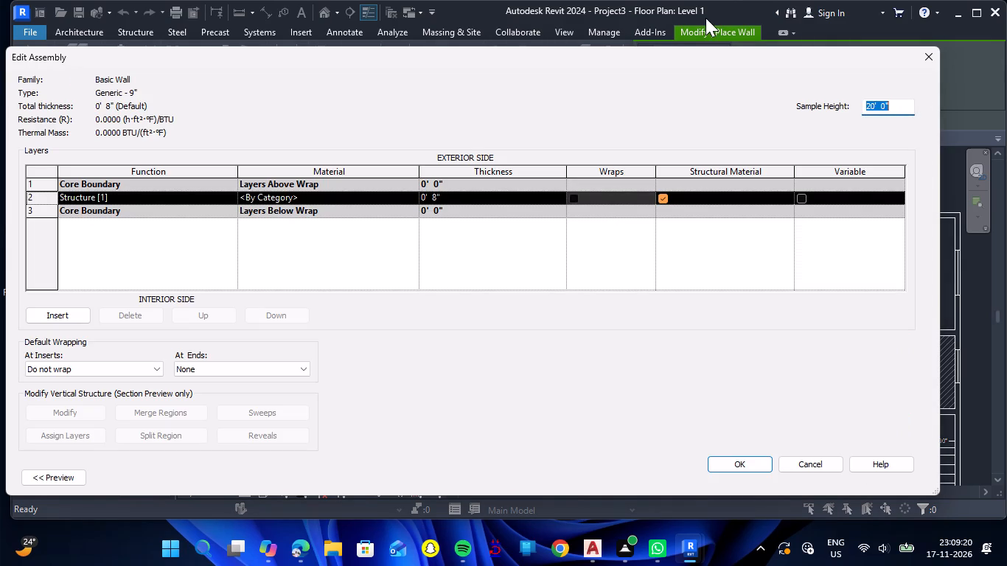
{"action": "left_click", "coordinate": [444, 197]}
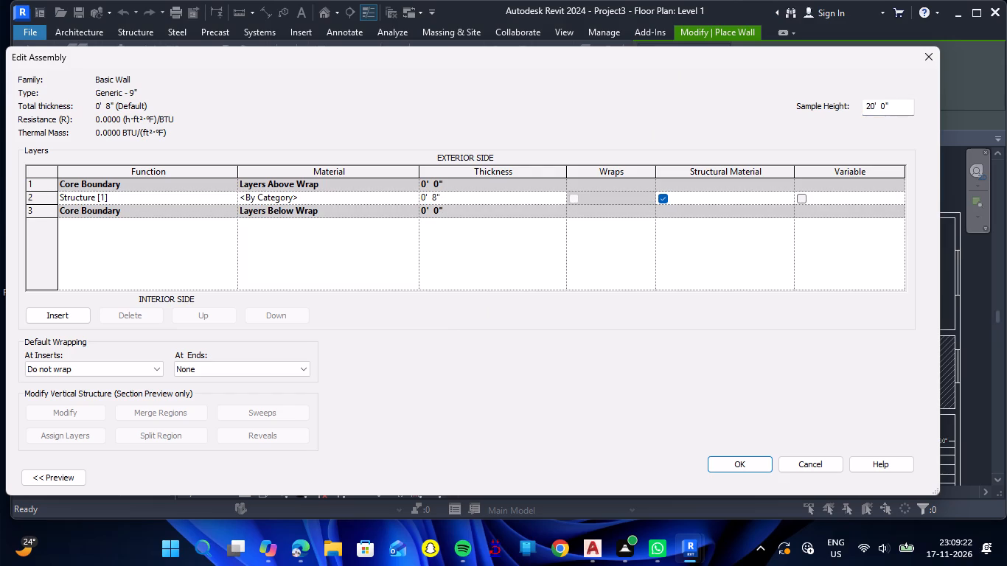
{"action": "key", "text": "BackSpace"}
{"action": "key", "text": "BackSpace"}
{"action": "key", "text": "BackSpace"}
{"action": "key", "text": "BackSpace"}
{"action": "key", "text": "BackSpace"}
{"action": "key", "text": "BackSpace"}
{"action": "key", "text": "BackSpace"}
{"action": "key", "text": "BackSpace"}
{"action": "key", "text": "BackSpace"}
{"action": "key", "text": "BackSpace"}
{"action": "key", "text": "BackSpace"}
{"action": "key", "text": "BackSpace"}
{"action": "key", "text": "BackSpace"}
{"action": "key", "text": "BackSpace"}
{"action": "key", "text": "9"}
{"action": "key", "text": "shift+quotedbl"}
{"action": "key", "text": "Return"}
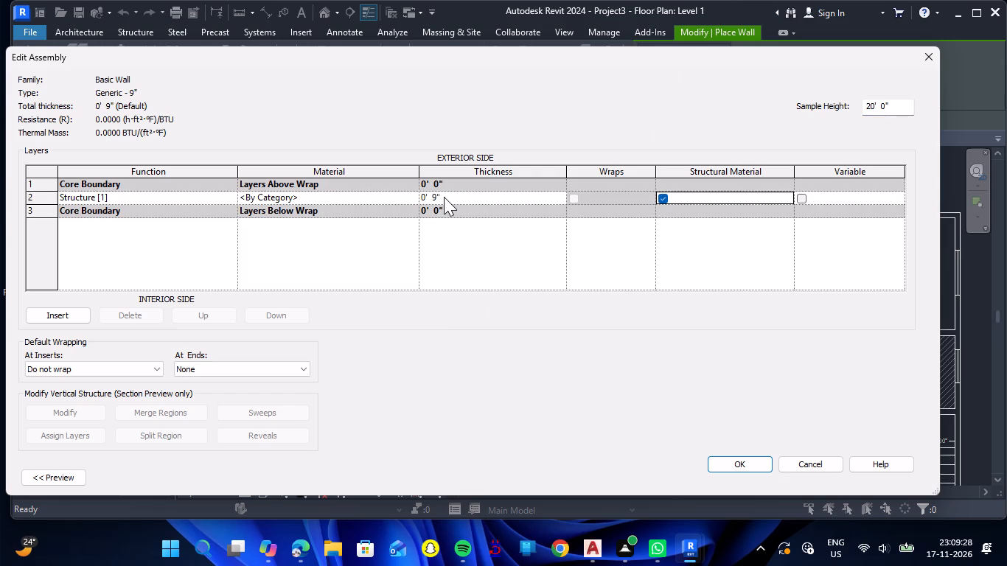
{"action": "left_click", "coordinate": [725, 461]}
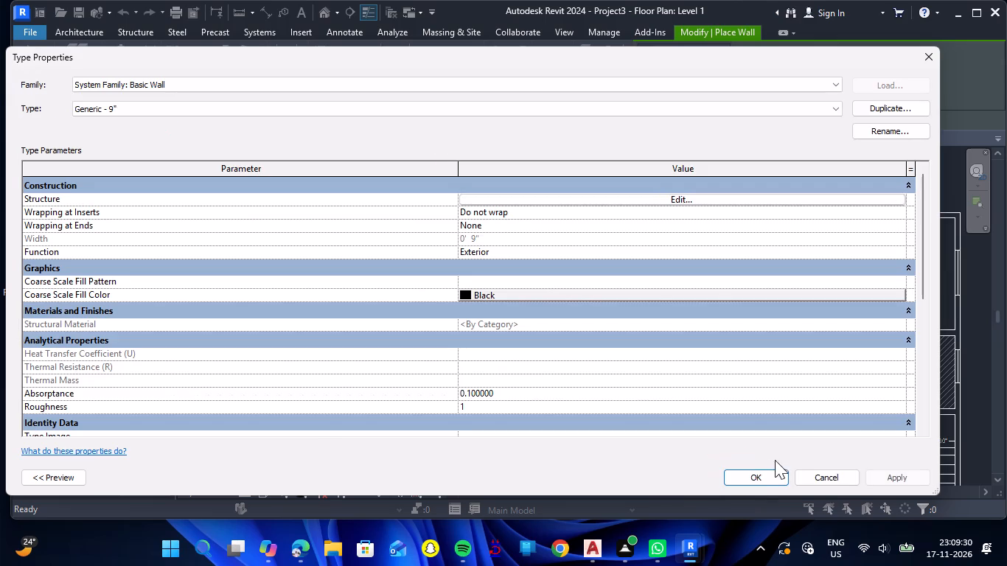
{"action": "left_click", "coordinate": [761, 477]}
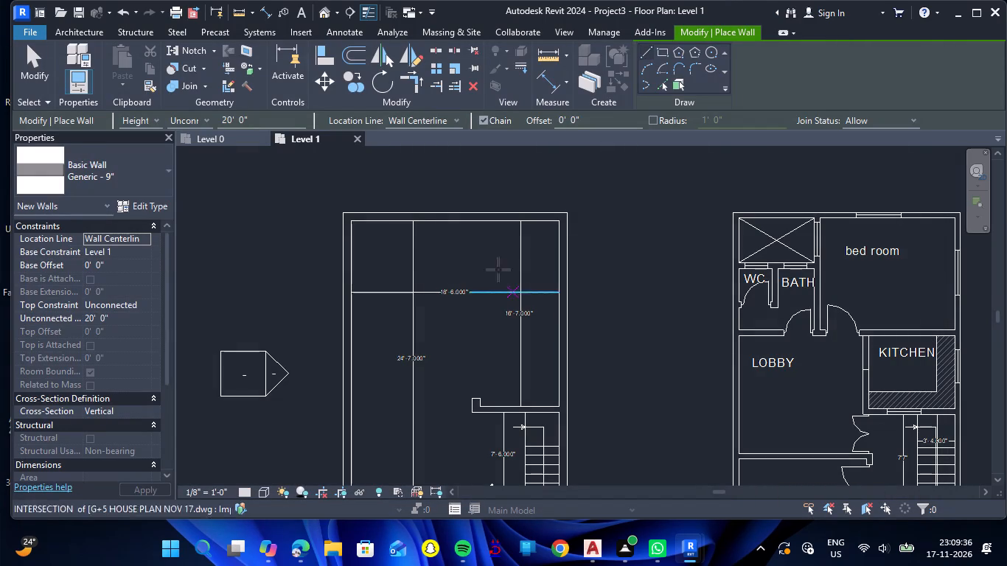
Draw a 20'-0" Generic - 9" wall along the upper edge of the linked basement plan.
{"action": "scroll", "coordinate": [352, 216], "scroll_direction": "up", "scroll_amount": 5}
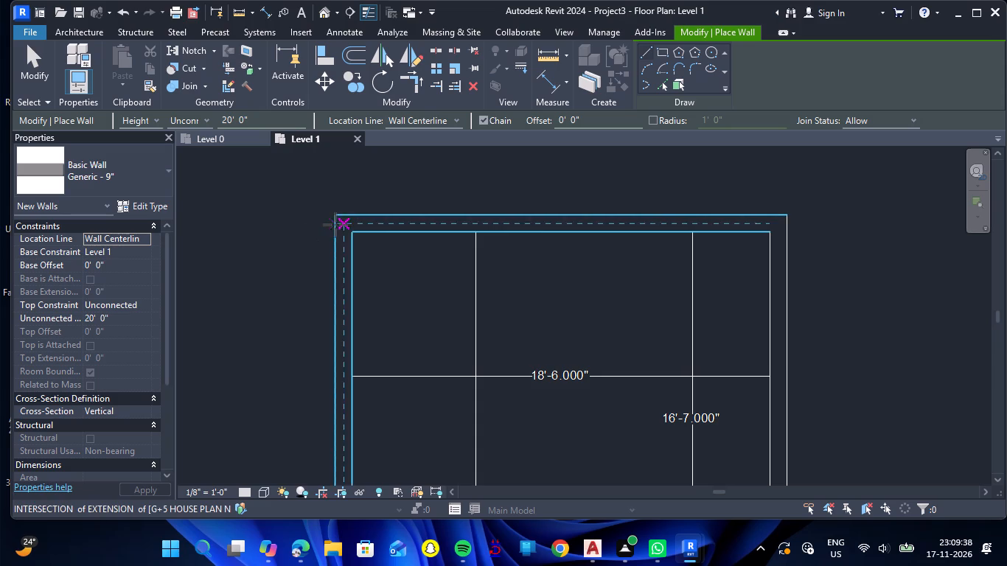
{"action": "left_click", "coordinate": [335, 225]}
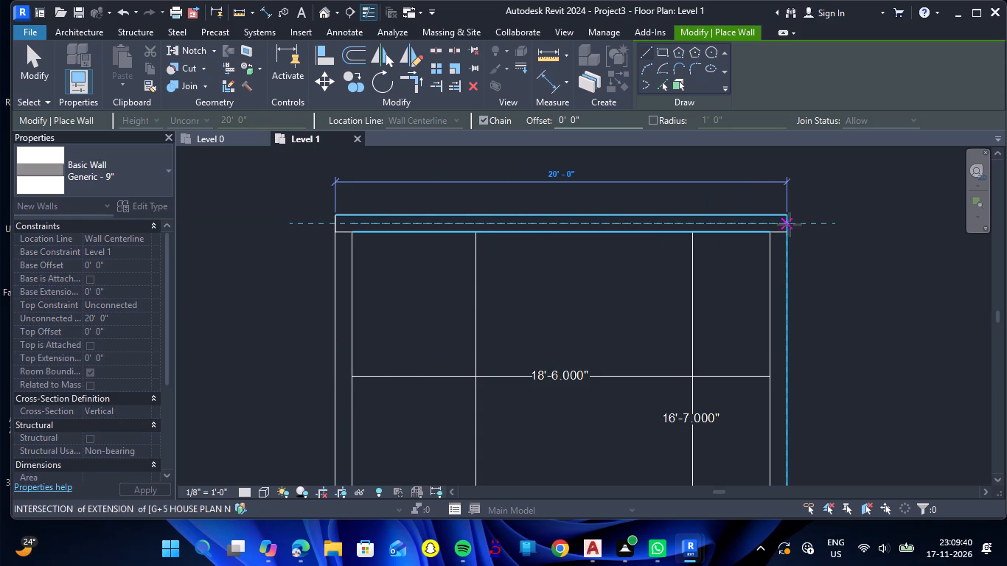
{"action": "left_click", "coordinate": [790, 225]}
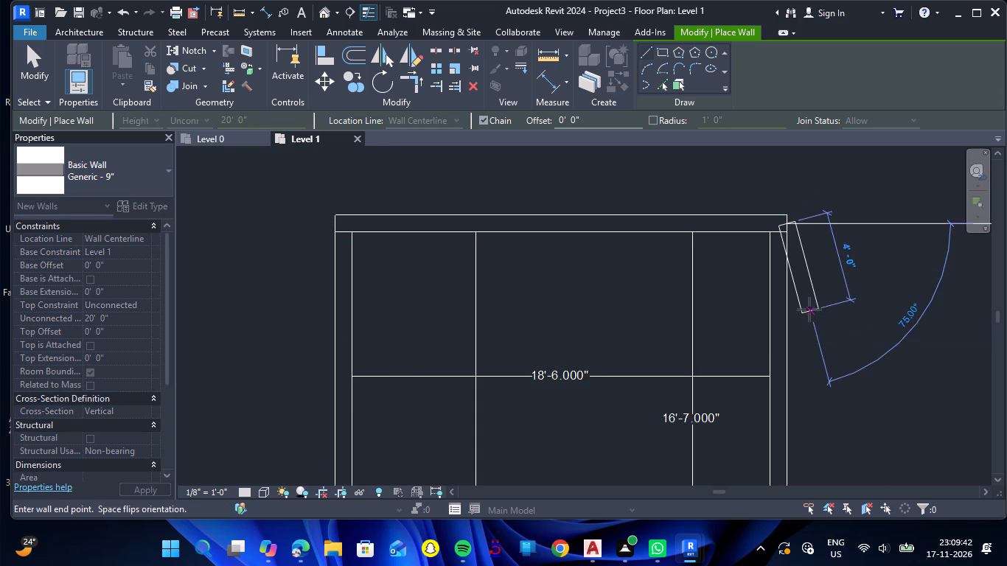
{"action": "key", "text": "Escape"}
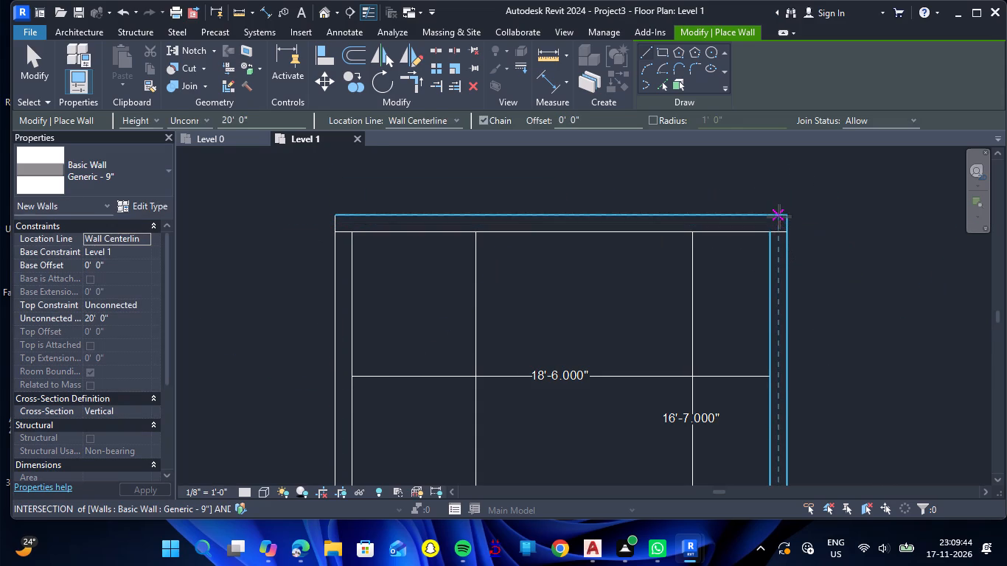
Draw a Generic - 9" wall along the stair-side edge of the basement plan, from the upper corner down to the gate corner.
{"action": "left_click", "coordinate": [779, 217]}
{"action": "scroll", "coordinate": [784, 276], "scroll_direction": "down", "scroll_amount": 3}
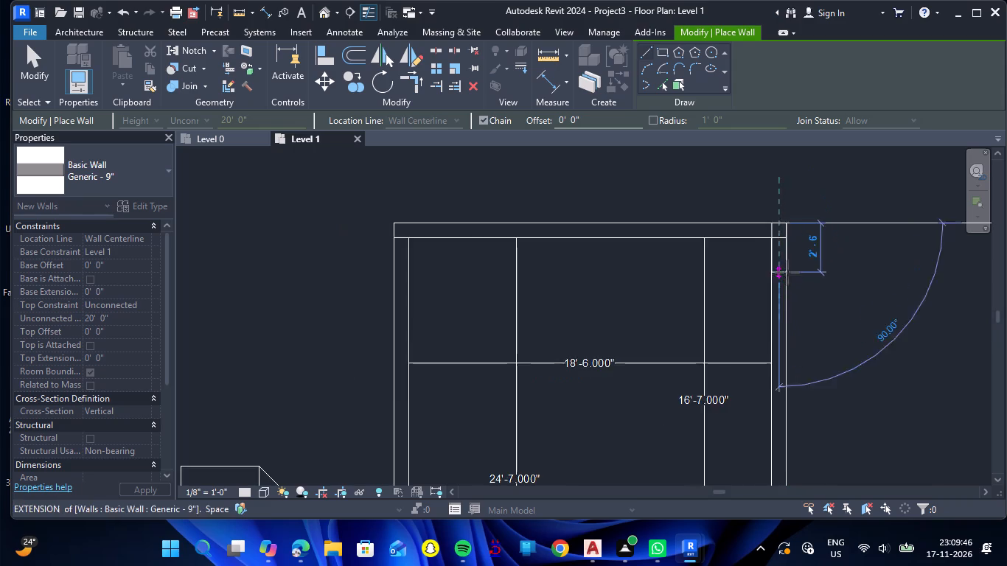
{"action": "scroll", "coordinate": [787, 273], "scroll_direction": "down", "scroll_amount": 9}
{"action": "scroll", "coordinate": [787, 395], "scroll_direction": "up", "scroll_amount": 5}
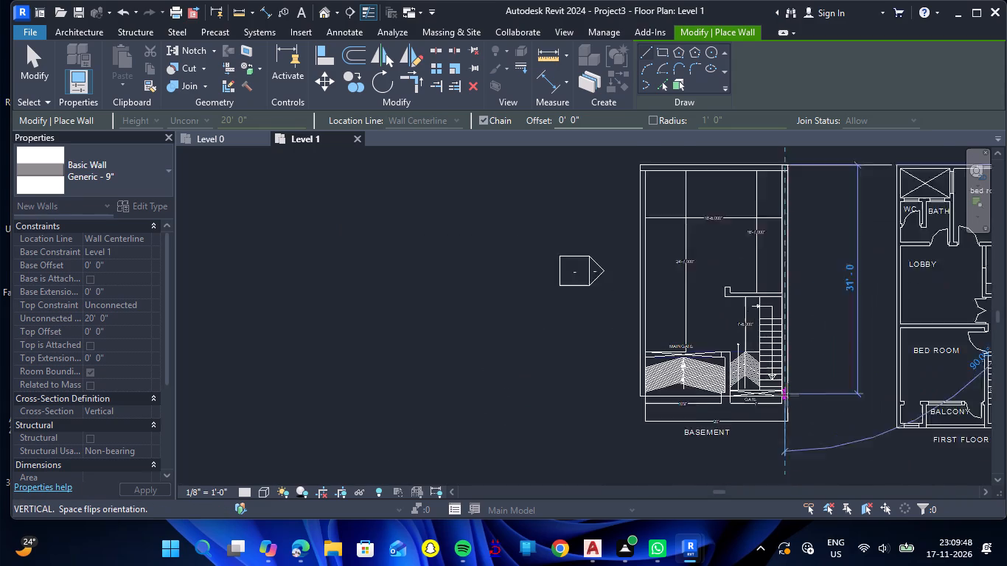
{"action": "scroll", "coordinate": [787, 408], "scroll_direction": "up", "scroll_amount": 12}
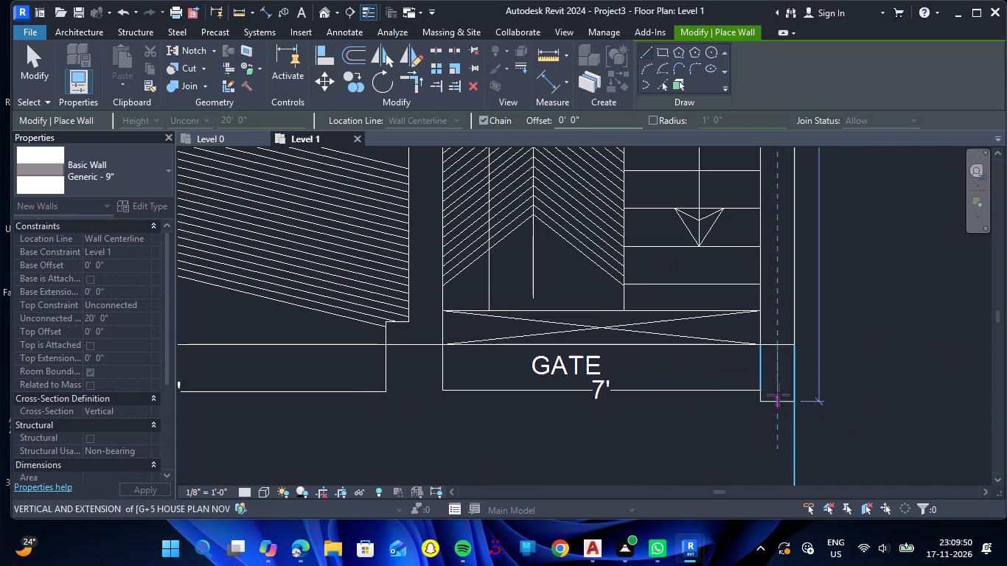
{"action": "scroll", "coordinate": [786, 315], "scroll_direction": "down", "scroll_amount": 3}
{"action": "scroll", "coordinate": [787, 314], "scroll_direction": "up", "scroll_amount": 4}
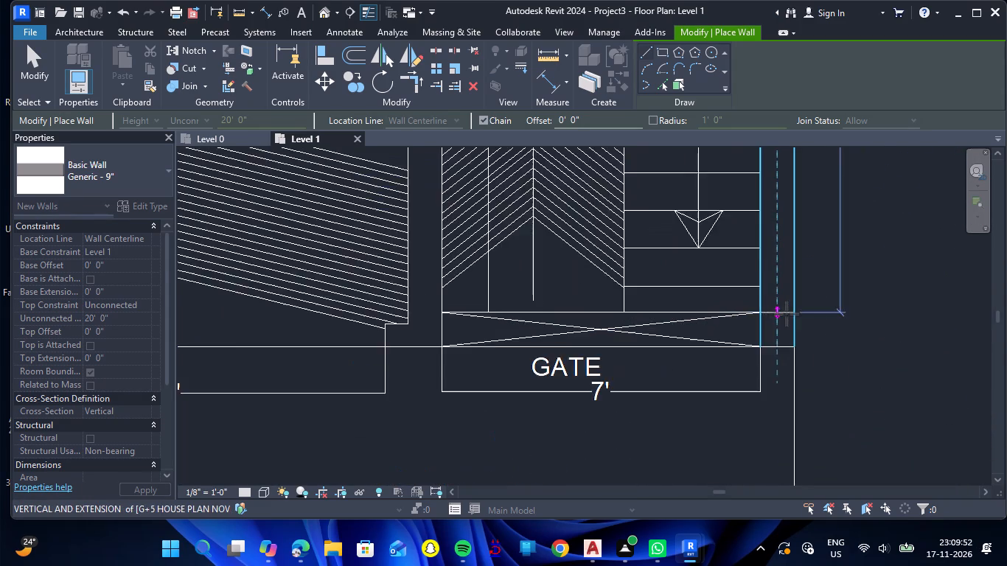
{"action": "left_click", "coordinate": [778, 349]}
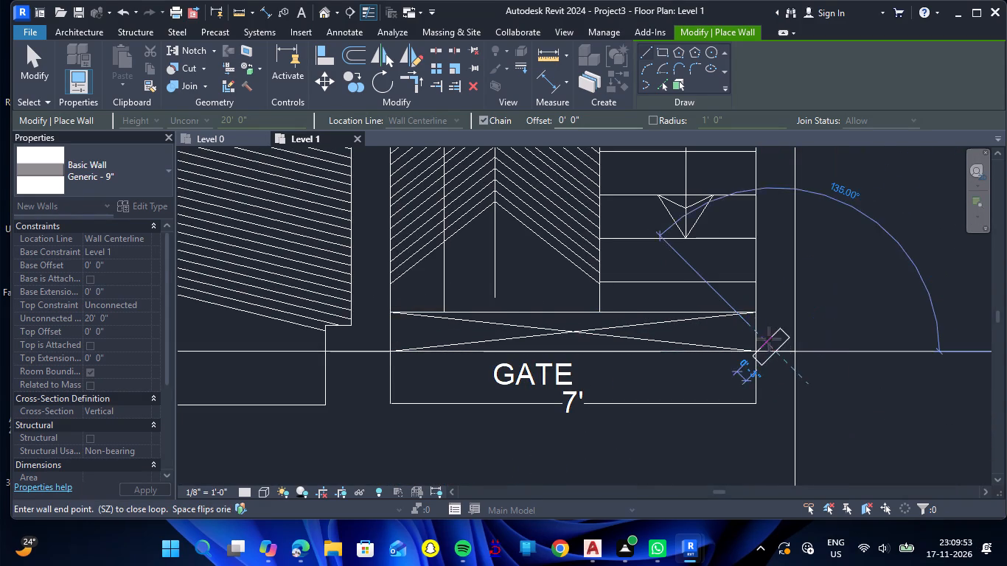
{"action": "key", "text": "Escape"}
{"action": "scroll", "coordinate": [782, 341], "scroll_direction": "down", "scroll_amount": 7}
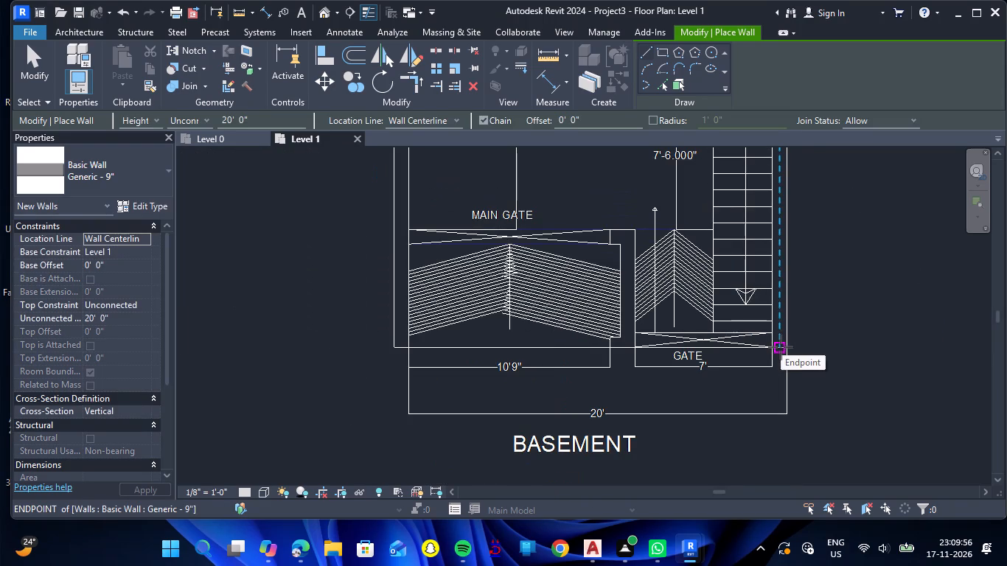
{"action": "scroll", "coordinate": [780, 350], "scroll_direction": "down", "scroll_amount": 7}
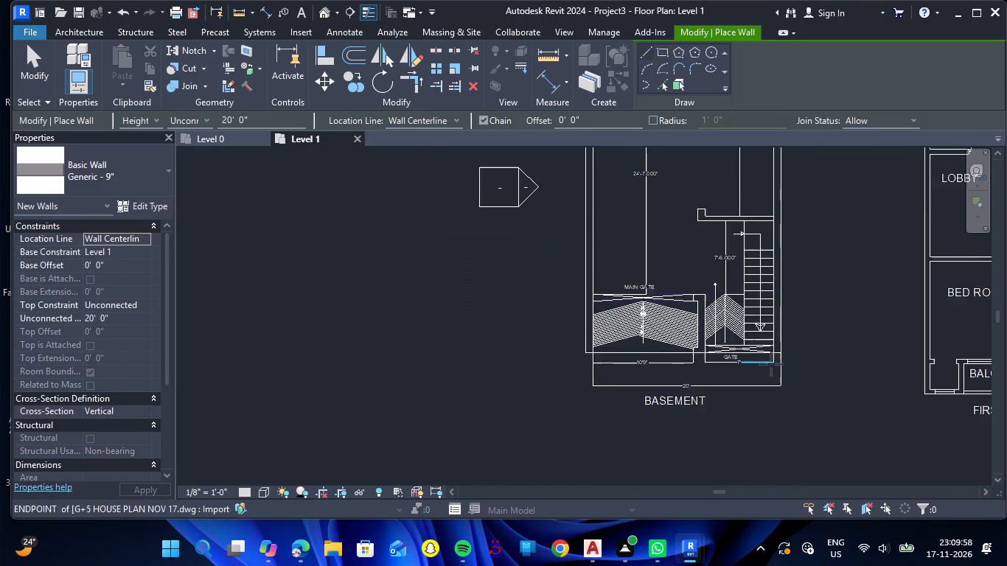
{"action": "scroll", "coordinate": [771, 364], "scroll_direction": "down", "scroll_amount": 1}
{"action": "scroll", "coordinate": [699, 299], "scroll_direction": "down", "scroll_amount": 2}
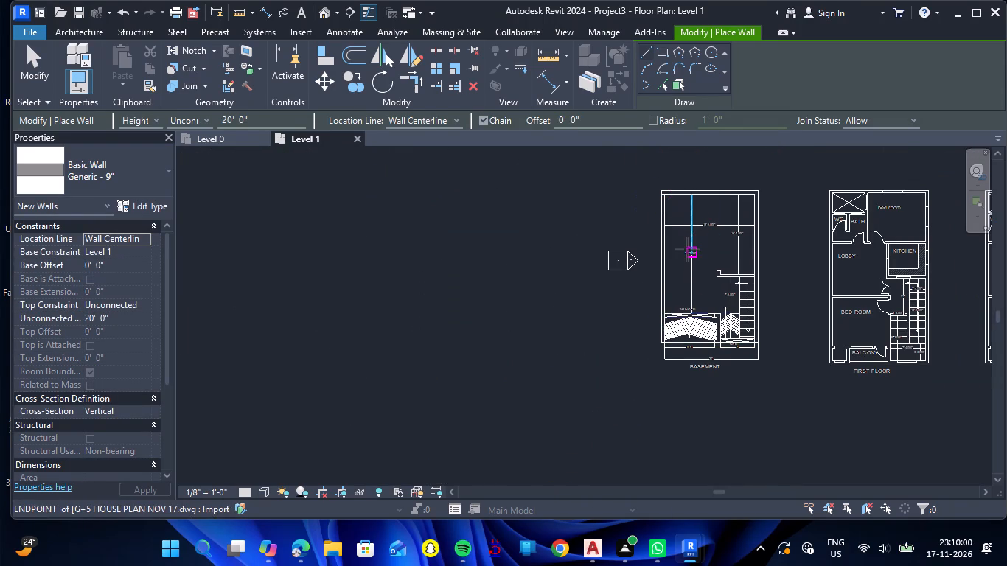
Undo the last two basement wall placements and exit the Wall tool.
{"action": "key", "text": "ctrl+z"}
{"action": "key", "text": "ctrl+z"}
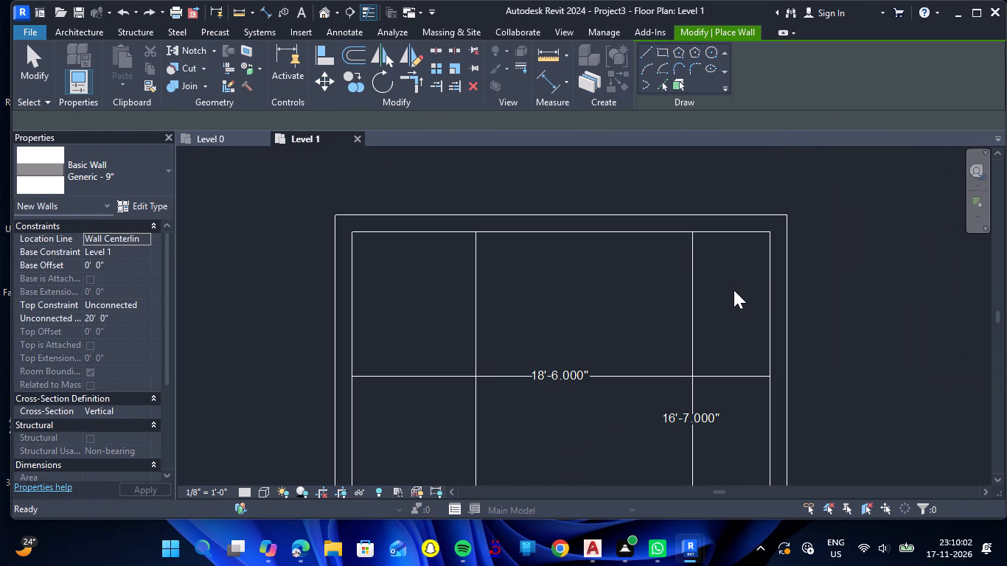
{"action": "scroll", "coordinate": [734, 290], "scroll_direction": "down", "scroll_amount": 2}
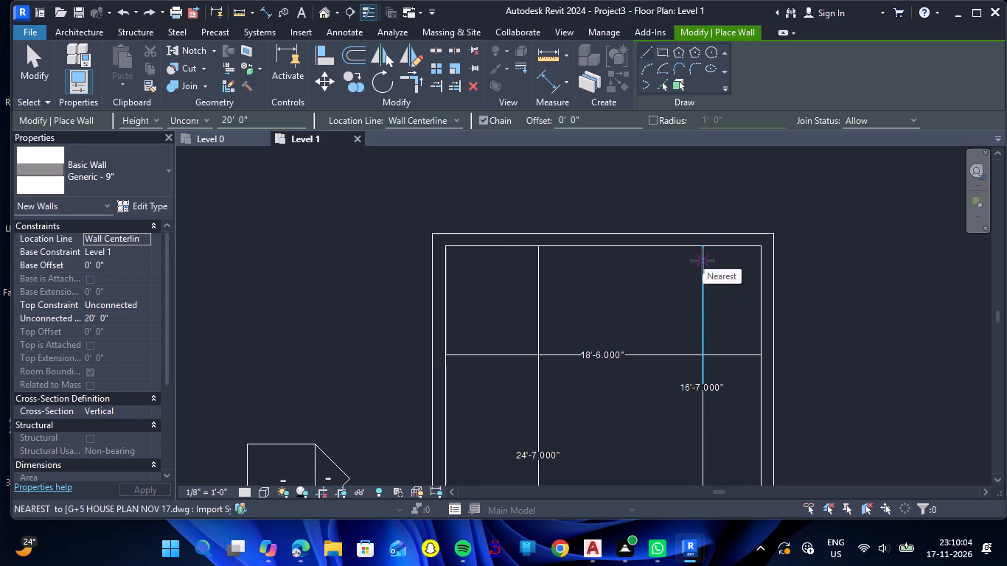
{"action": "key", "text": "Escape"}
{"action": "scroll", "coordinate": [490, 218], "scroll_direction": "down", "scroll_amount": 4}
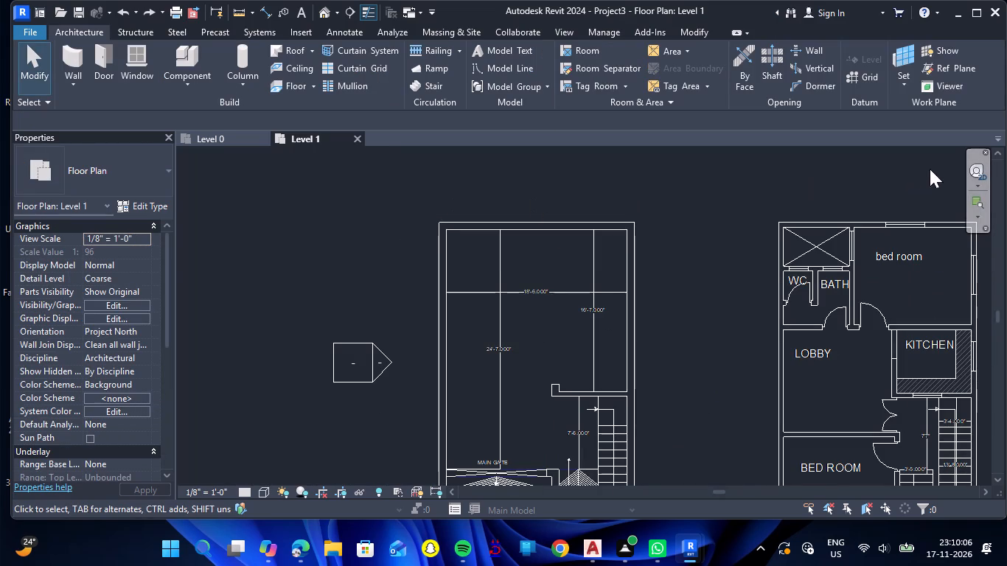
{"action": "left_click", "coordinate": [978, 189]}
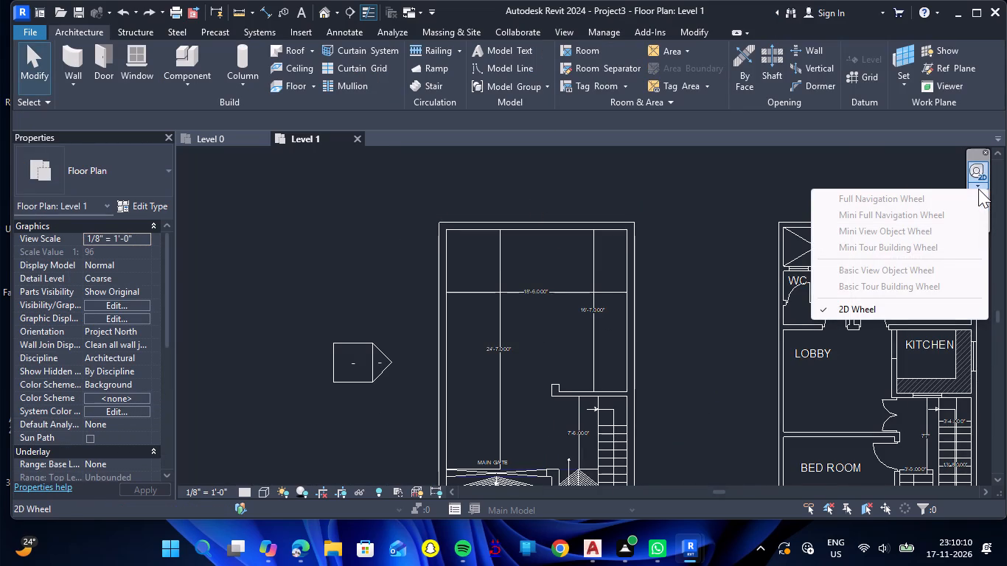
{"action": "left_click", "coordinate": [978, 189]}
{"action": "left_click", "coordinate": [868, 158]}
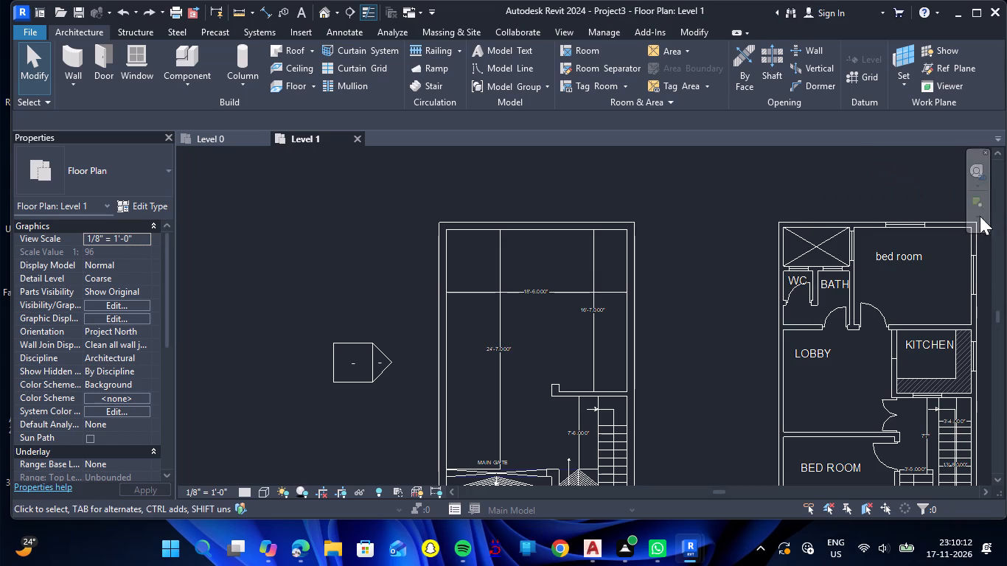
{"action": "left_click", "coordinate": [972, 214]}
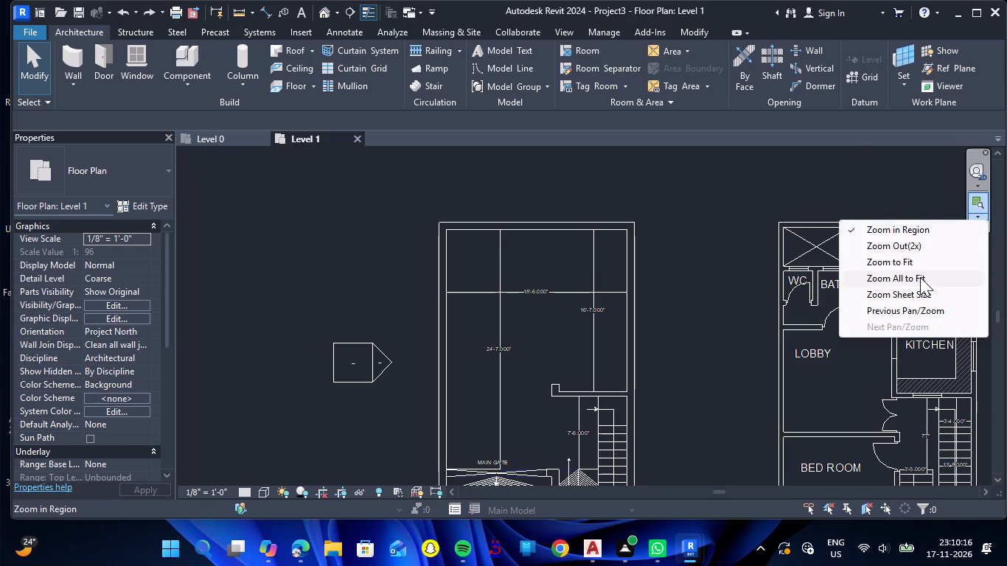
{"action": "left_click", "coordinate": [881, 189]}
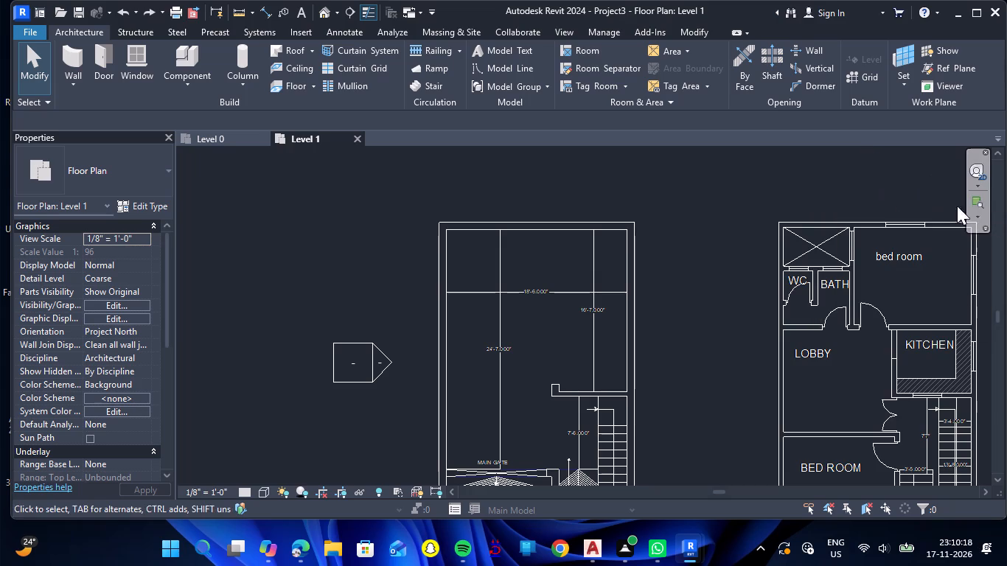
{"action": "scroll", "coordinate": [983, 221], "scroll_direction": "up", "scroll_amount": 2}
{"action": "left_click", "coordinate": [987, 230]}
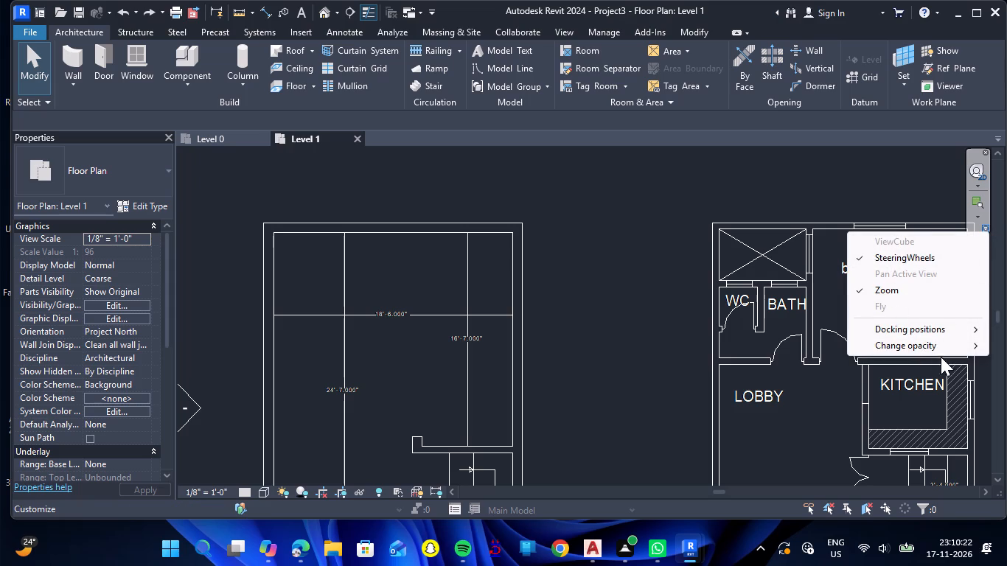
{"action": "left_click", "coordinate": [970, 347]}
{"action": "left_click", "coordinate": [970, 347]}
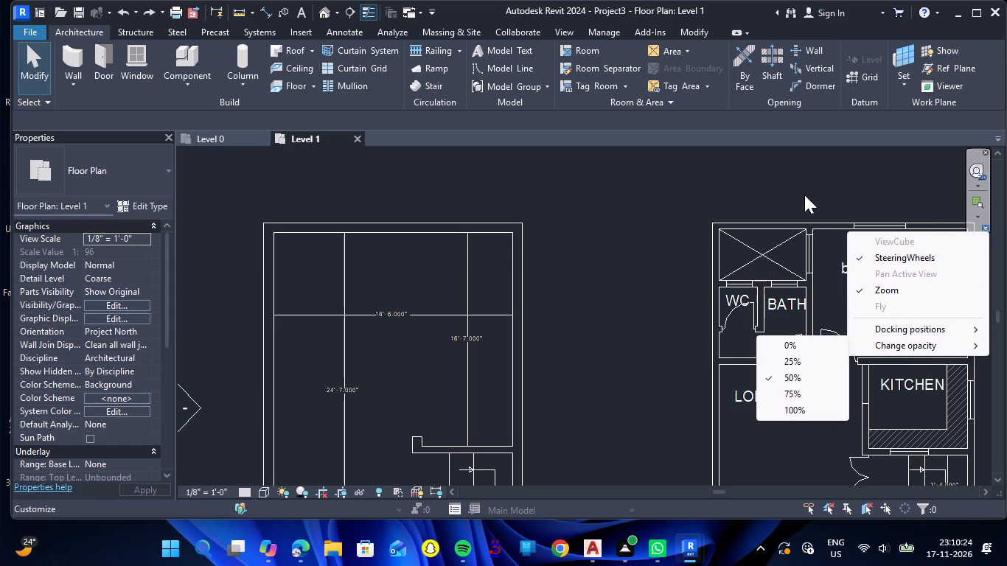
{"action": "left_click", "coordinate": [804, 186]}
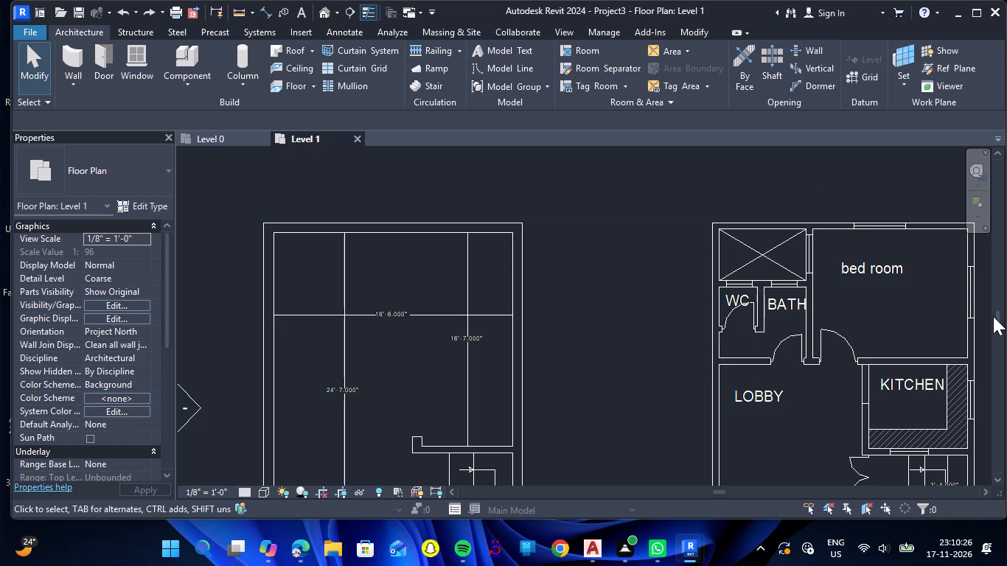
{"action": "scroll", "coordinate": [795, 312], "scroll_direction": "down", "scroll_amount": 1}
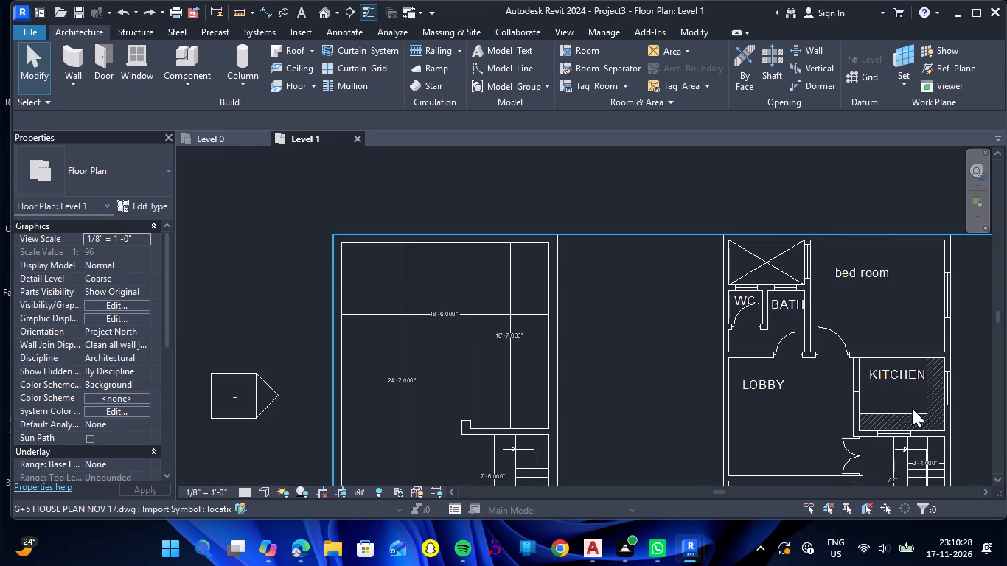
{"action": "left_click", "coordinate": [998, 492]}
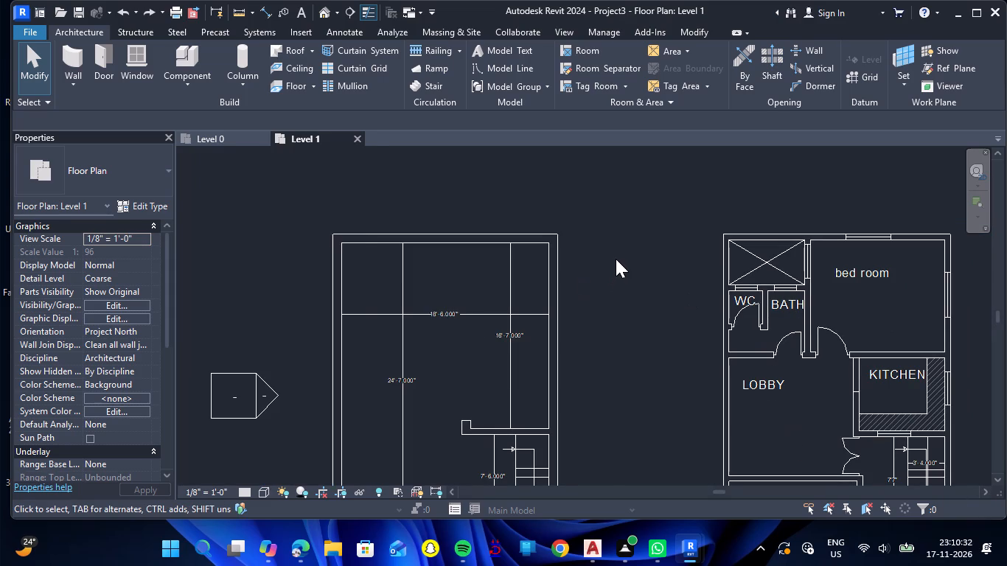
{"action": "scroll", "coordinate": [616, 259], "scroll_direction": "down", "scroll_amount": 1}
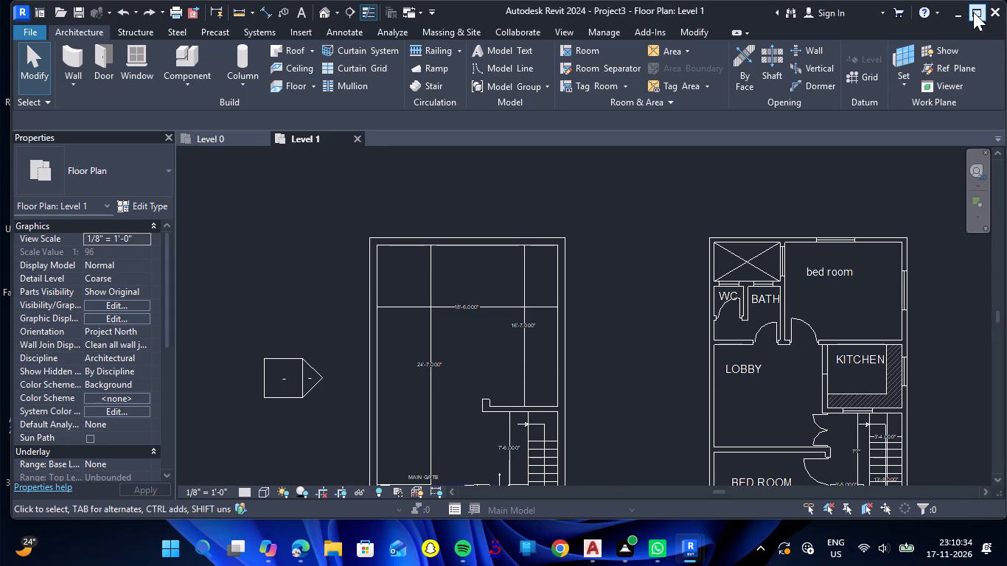
Maximize the program window.
{"action": "left_click", "coordinate": [973, 12]}
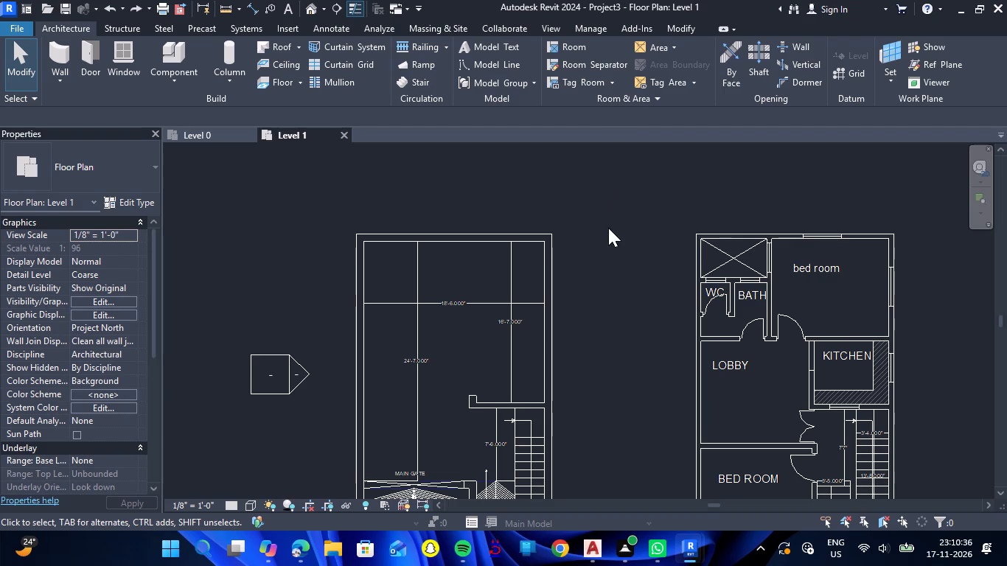
Show the Project Browser.
{"action": "left_click", "coordinate": [674, 28]}
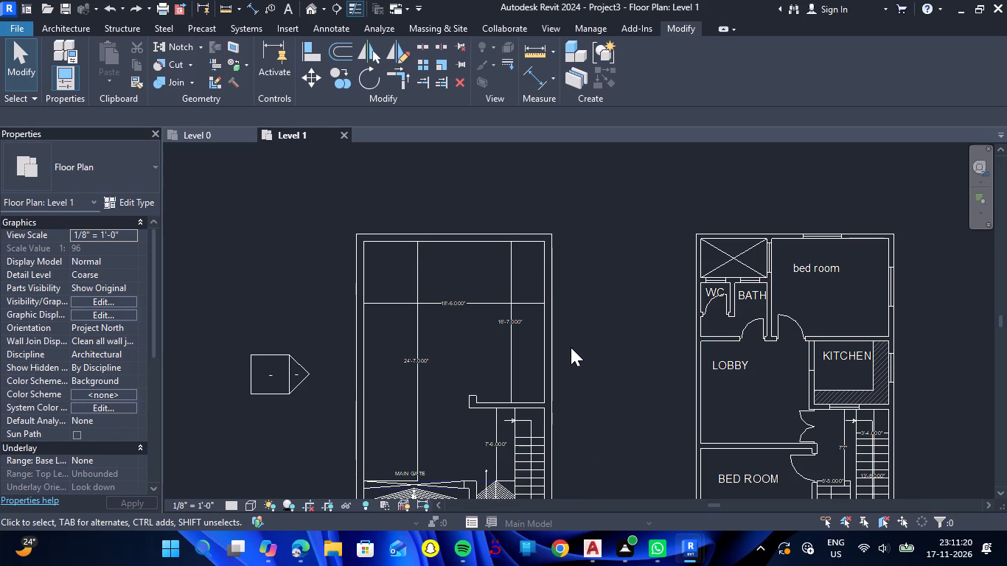
{"action": "right_click", "coordinate": [596, 278]}
{"action": "left_click", "coordinate": [644, 254]}
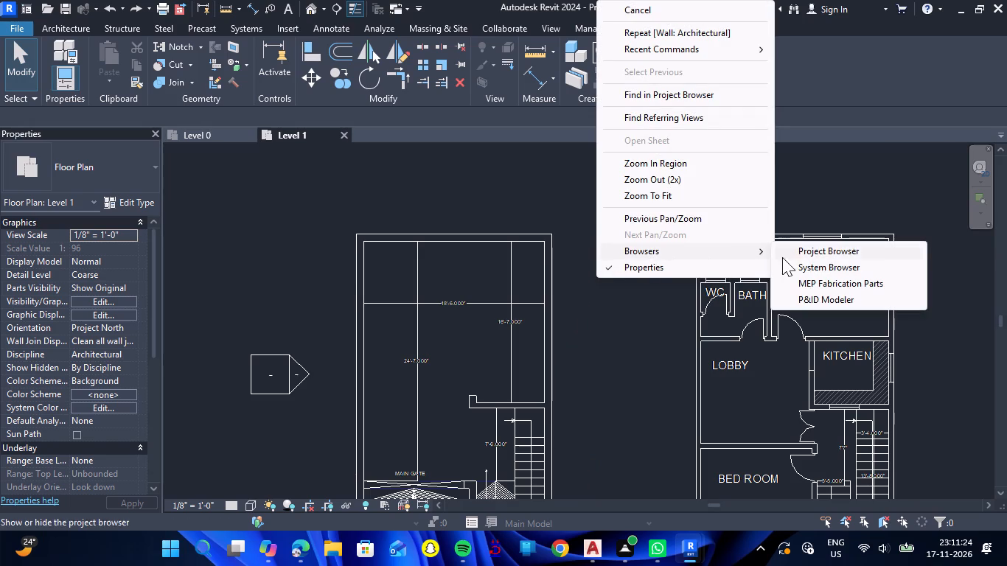
{"action": "left_click", "coordinate": [830, 256]}
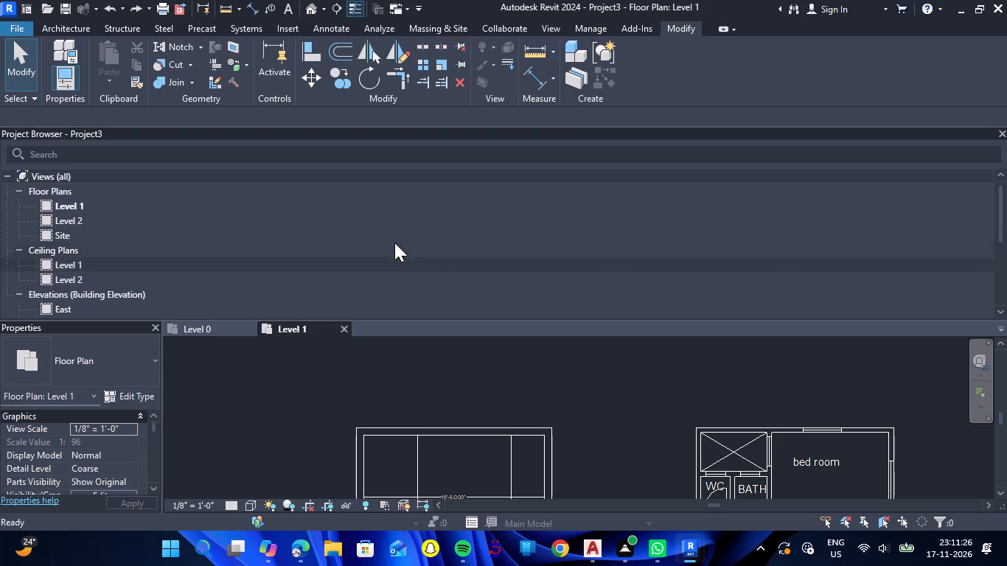
Undock the Project Browser into a floating palette and extend its upper edge to the top of the drawing area.
{"action": "left_click", "coordinate": [97, 132]}
{"action": "double_click", "coordinate": [97, 132]}
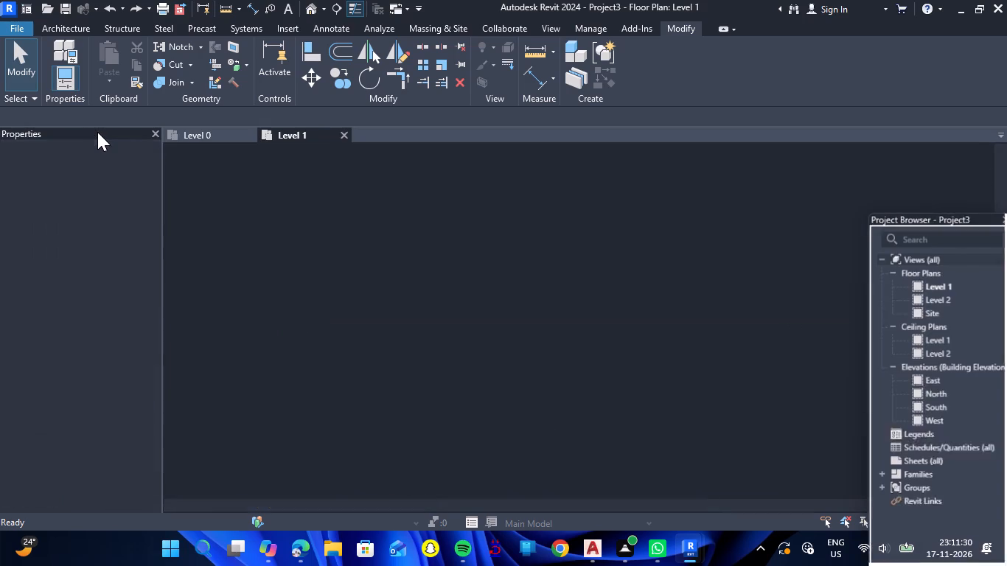
{"action": "double_click", "coordinate": [939, 214]}
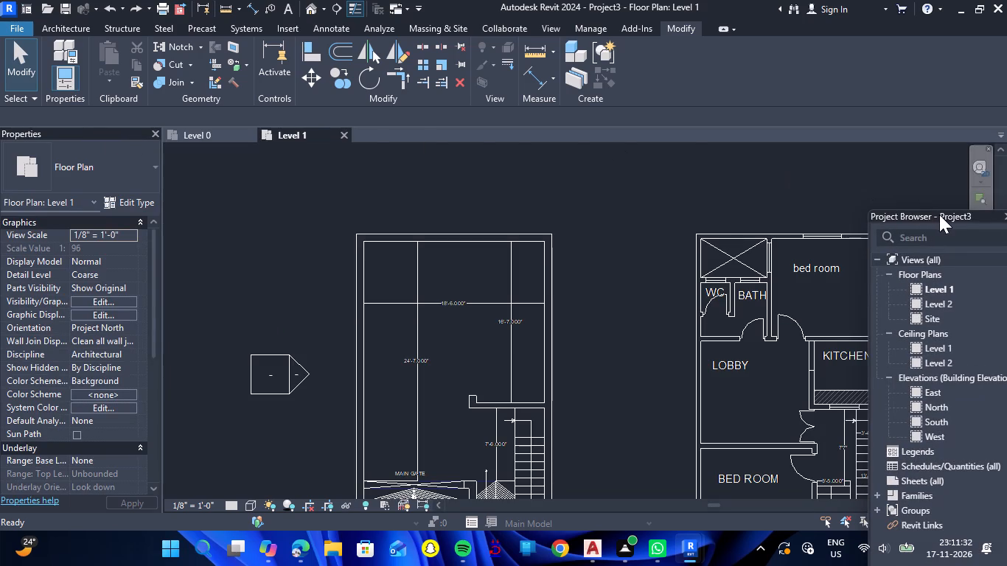
{"action": "double_click", "coordinate": [55, 130]}
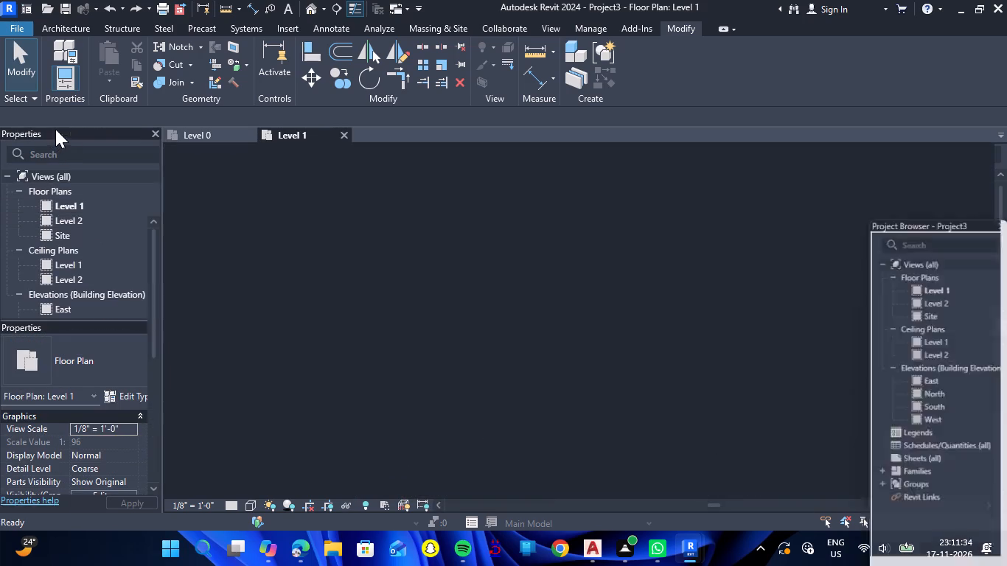
{"action": "left_click_drag", "start_coordinate": [927, 213], "coordinate": [927, 151]}
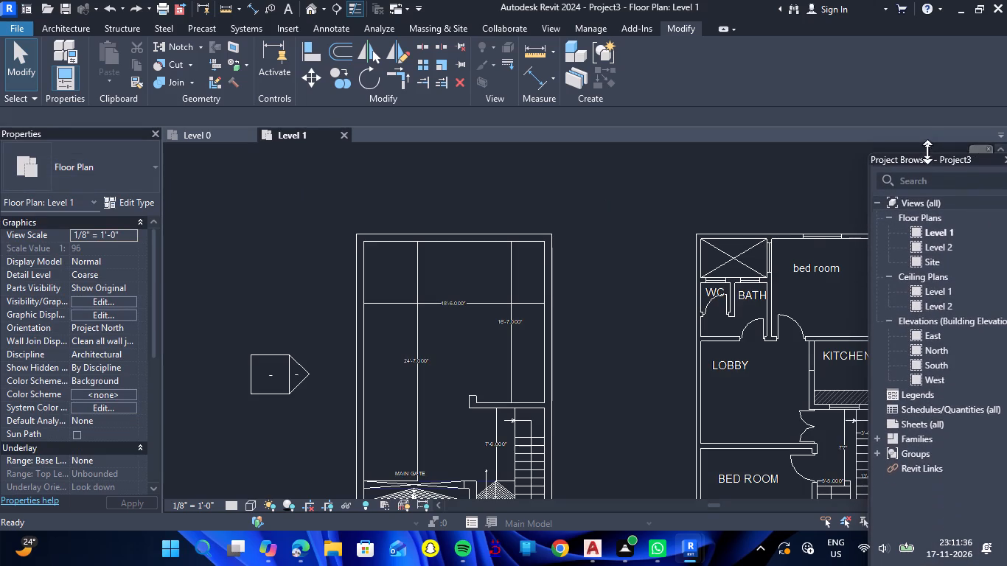
{"action": "left_click_drag", "start_coordinate": [927, 151], "coordinate": [925, 136]}
{"action": "double_click", "coordinate": [944, 139]}
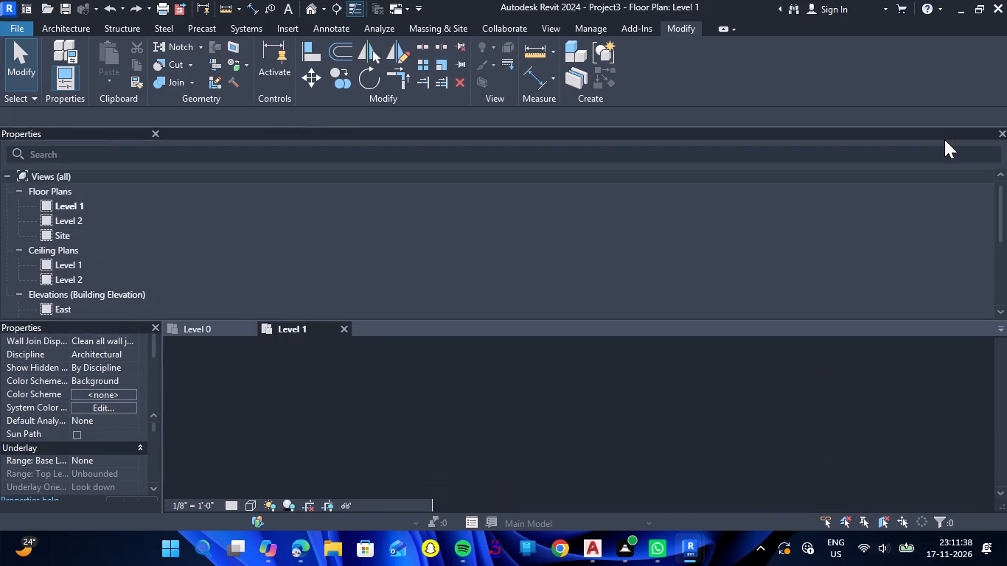
{"action": "left_click", "coordinate": [68, 134]}
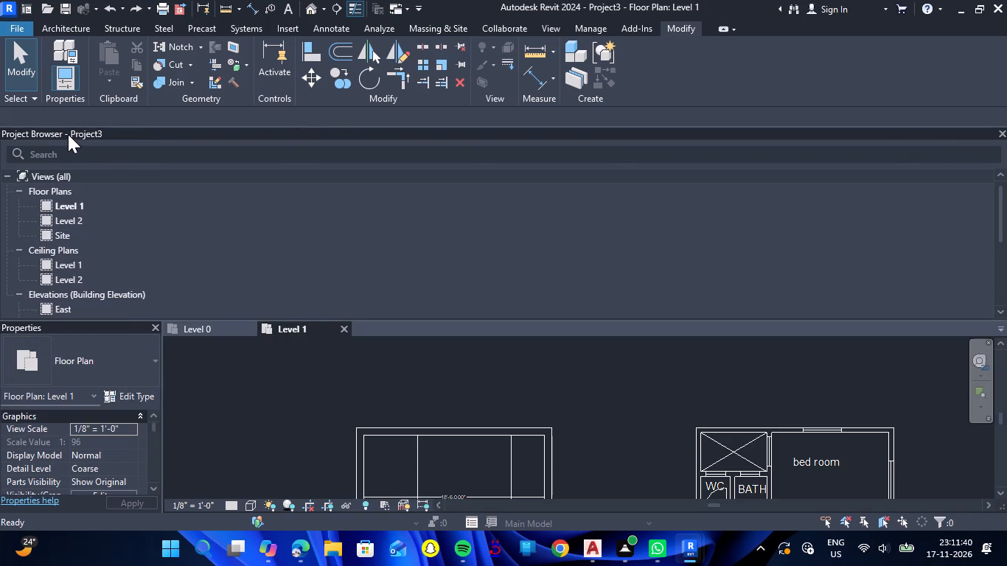
{"action": "double_click", "coordinate": [68, 134]}
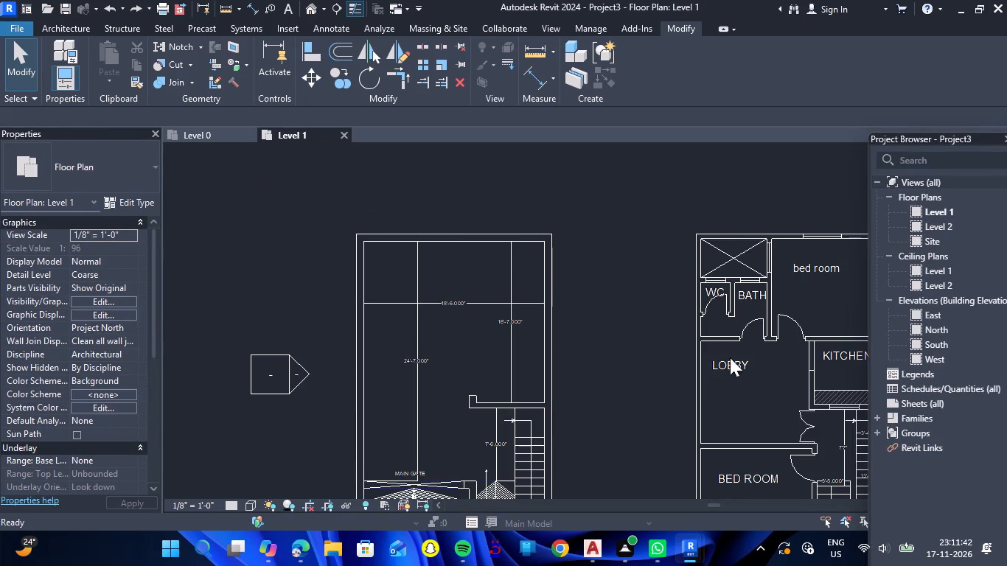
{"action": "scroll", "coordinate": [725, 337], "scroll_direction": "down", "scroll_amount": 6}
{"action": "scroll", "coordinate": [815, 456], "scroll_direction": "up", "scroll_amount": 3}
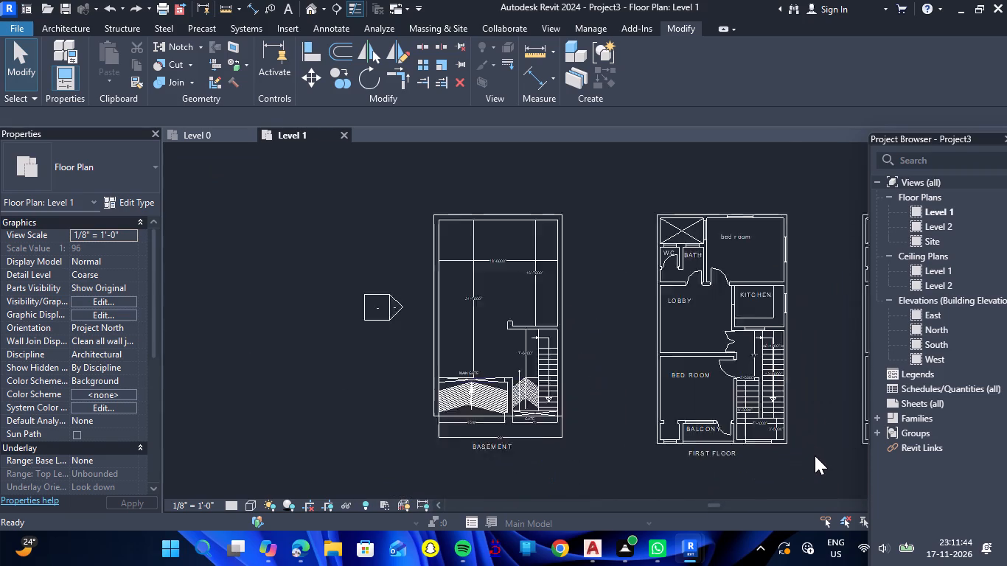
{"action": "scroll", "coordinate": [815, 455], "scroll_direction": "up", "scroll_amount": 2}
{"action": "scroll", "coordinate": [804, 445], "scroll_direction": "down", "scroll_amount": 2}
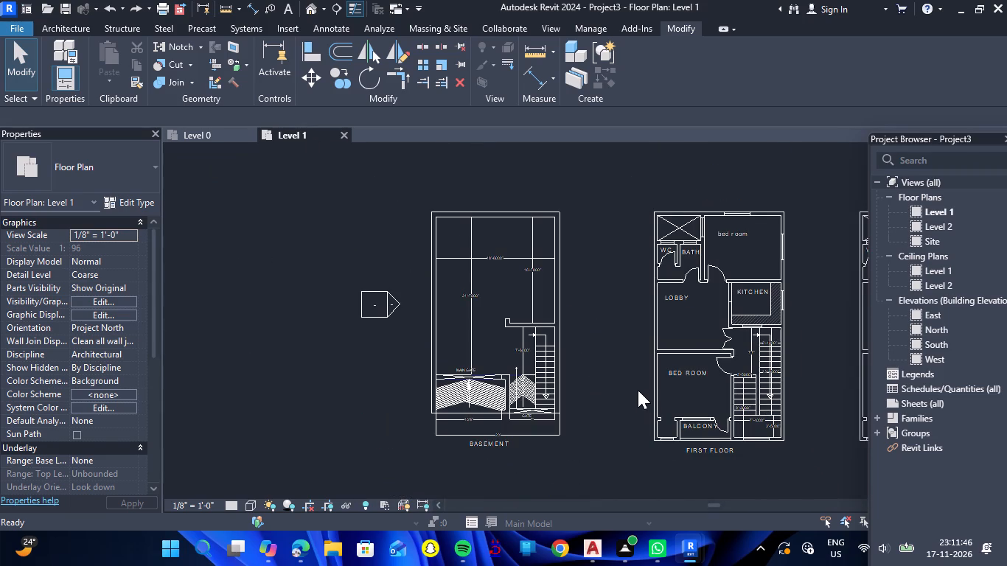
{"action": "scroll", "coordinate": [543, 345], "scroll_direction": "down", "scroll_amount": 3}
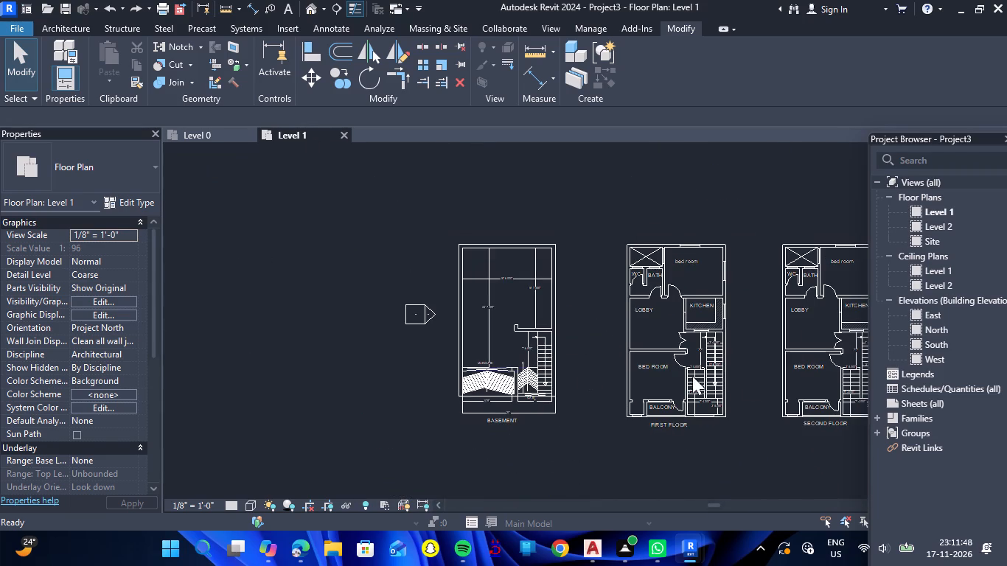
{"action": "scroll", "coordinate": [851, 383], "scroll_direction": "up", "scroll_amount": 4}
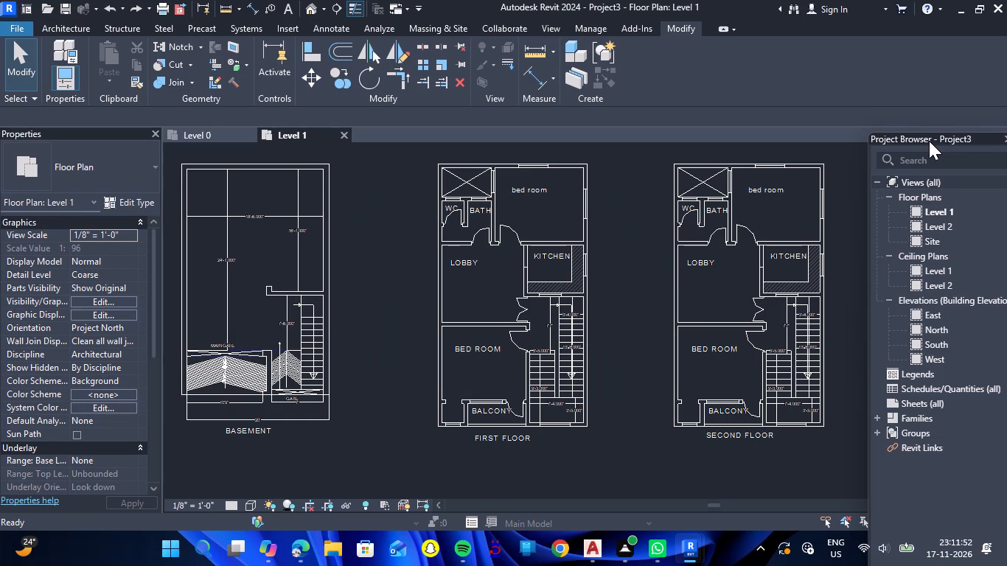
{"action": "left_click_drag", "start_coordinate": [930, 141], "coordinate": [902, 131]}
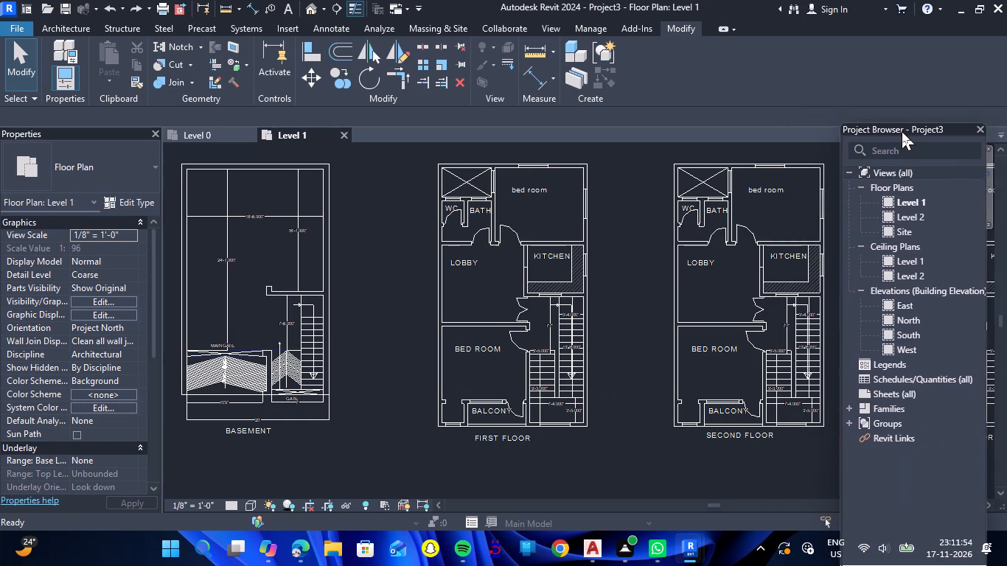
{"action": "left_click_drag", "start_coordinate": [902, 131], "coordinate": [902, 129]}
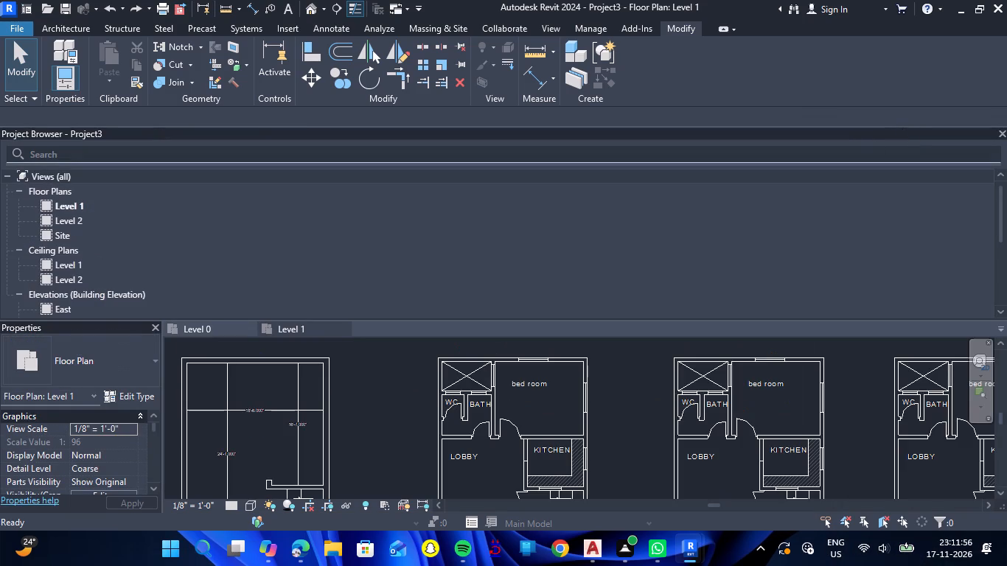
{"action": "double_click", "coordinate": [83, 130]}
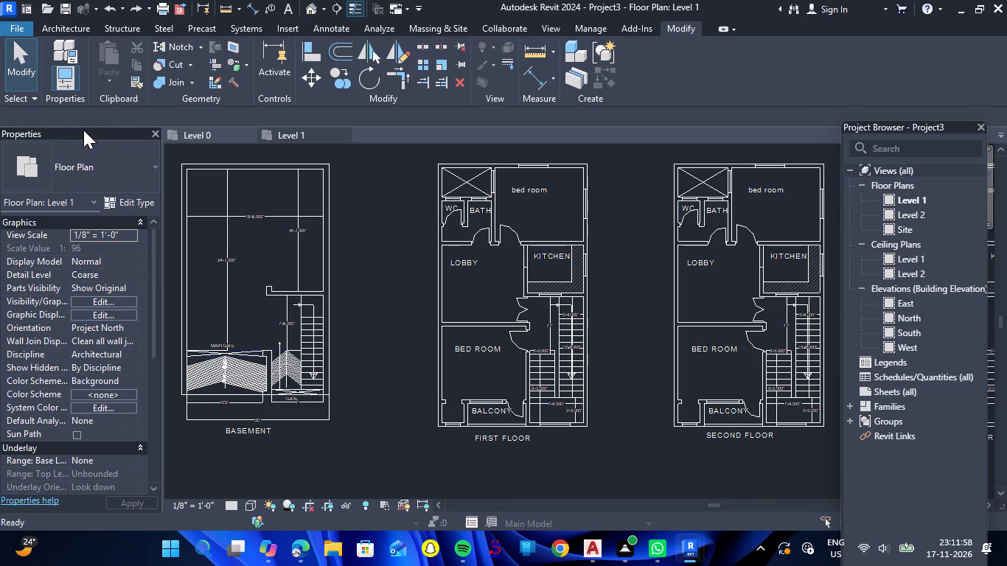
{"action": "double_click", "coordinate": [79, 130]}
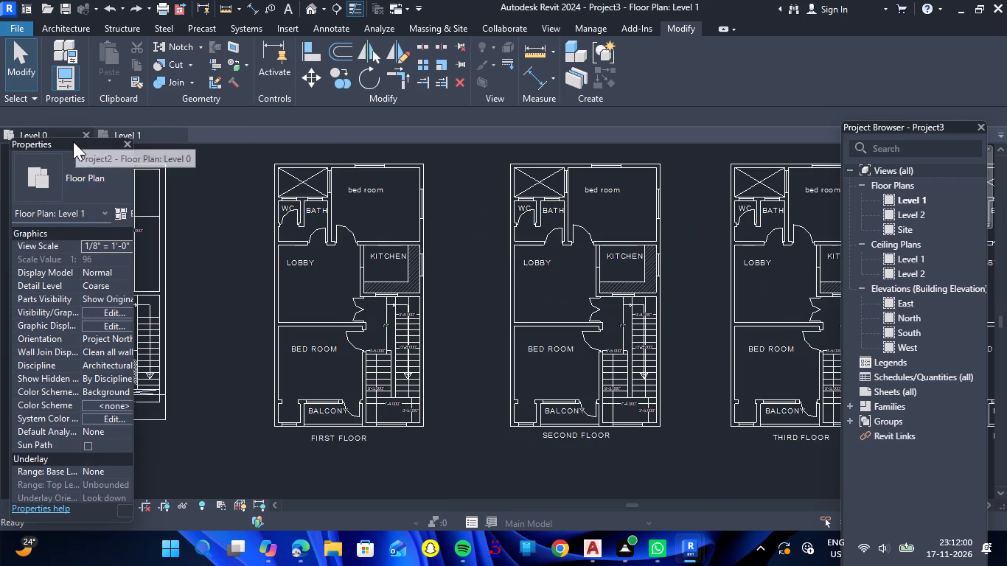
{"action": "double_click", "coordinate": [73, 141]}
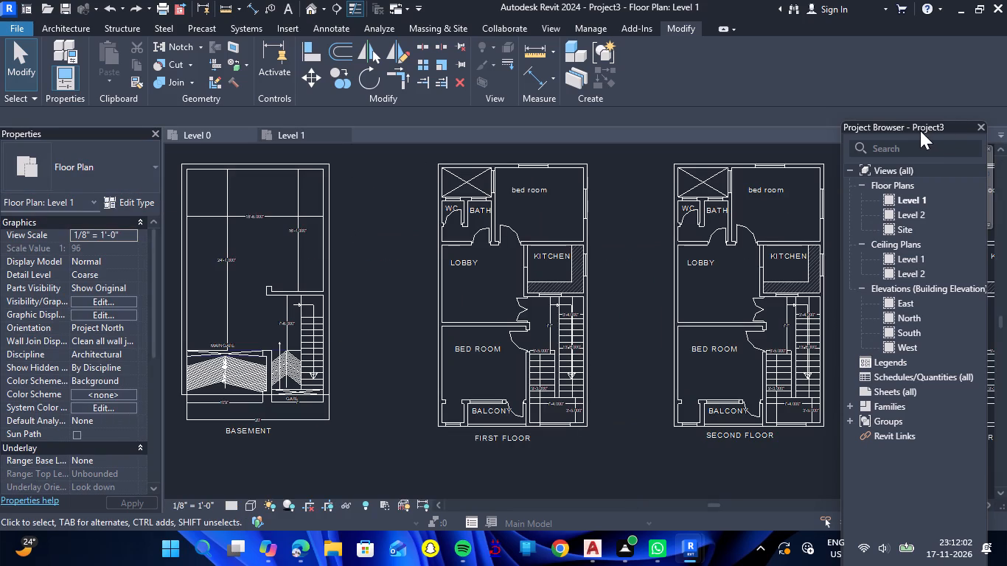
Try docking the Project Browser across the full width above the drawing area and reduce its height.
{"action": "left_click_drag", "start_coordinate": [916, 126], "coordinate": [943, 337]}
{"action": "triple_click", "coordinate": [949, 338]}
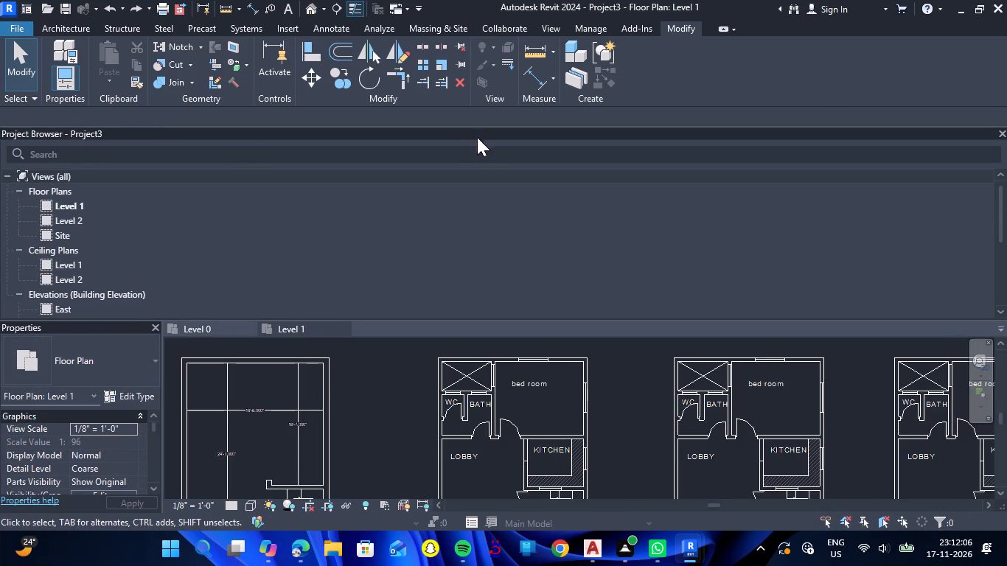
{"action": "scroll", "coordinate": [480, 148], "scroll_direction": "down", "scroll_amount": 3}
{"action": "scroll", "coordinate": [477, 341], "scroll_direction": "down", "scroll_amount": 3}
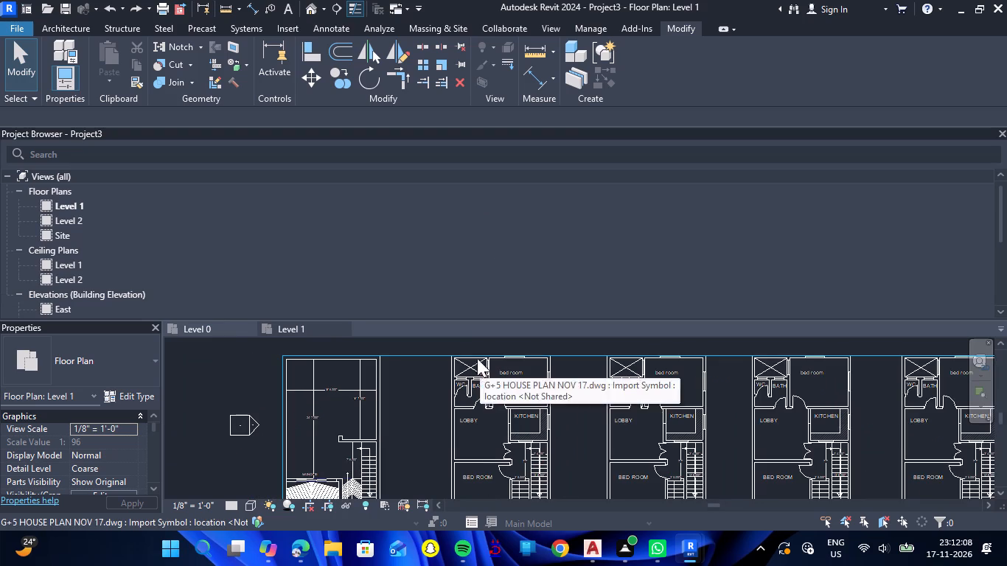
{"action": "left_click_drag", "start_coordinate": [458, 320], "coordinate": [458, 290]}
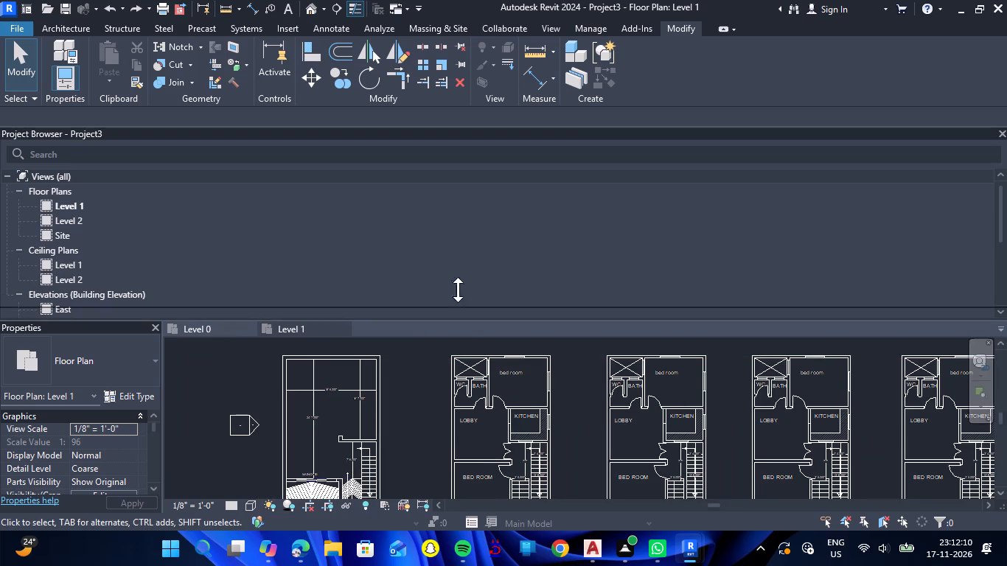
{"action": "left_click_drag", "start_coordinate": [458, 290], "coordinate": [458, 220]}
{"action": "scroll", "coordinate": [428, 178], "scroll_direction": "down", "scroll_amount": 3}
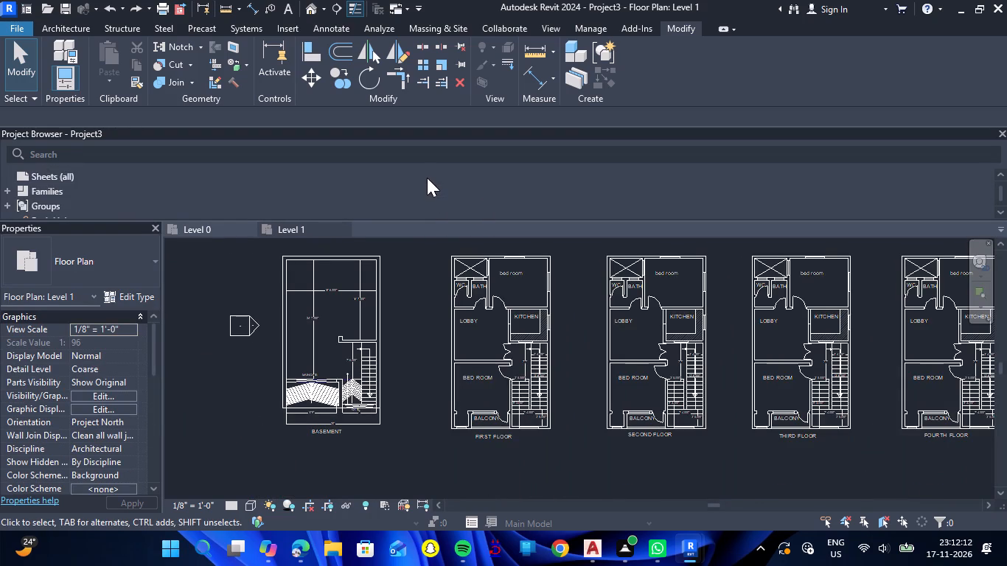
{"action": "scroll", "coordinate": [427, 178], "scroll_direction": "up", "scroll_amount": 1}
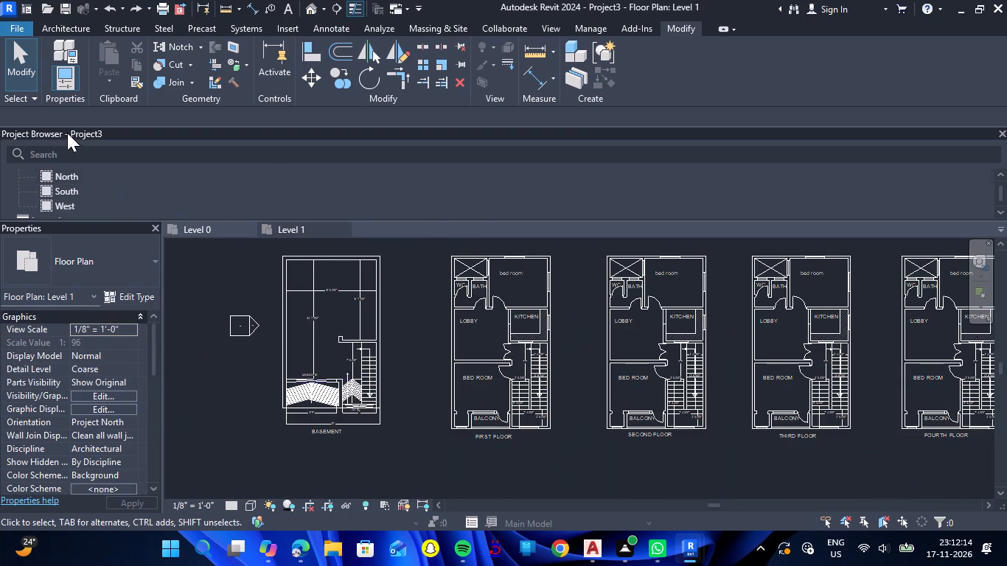
Undock the Project Browser and position it as a floating palette beside the floor plans, with its whole view tree in sight.
{"action": "left_click", "coordinate": [67, 133]}
{"action": "left_click", "coordinate": [67, 133]}
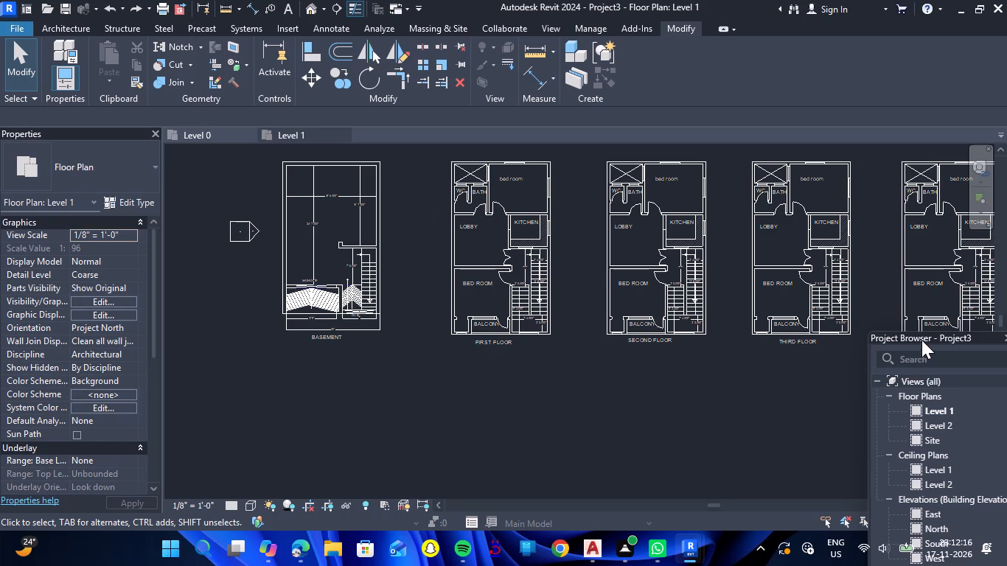
{"action": "left_click_drag", "start_coordinate": [921, 340], "coordinate": [921, 139]}
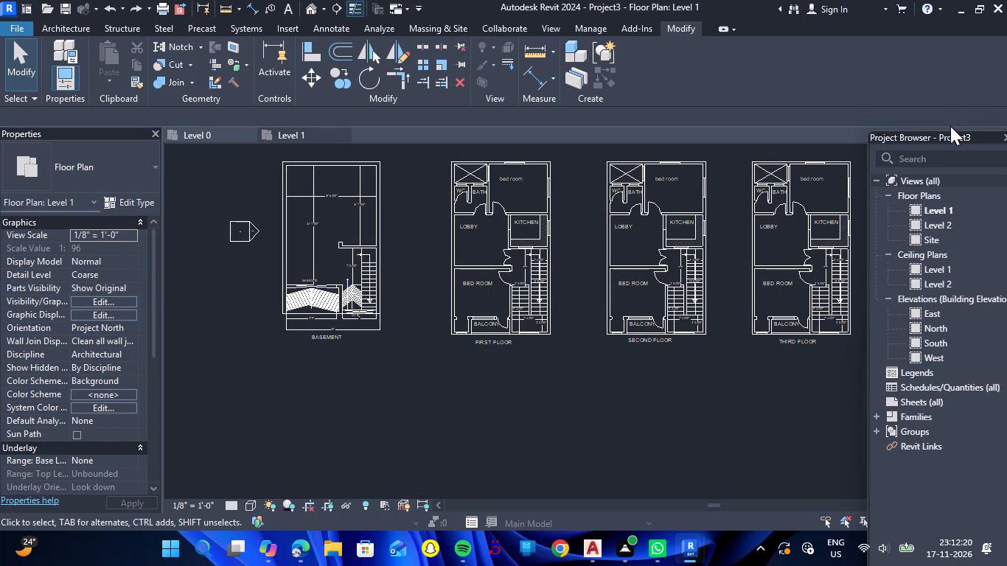
{"action": "left_click_drag", "start_coordinate": [950, 128], "coordinate": [924, 167]}
{"action": "left_click_drag", "start_coordinate": [937, 137], "coordinate": [899, 204]}
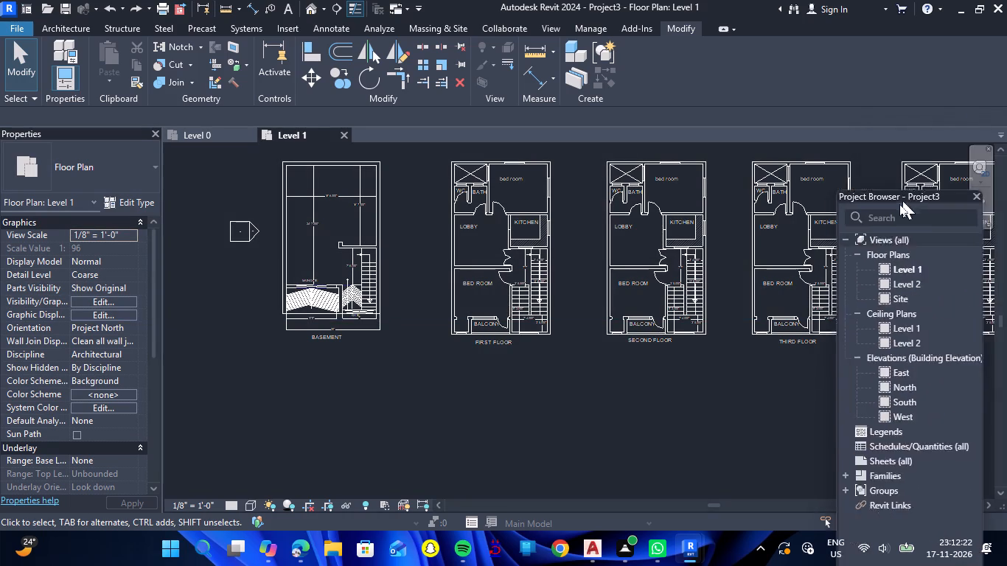
{"action": "left_click_drag", "start_coordinate": [899, 204], "coordinate": [978, 423]}
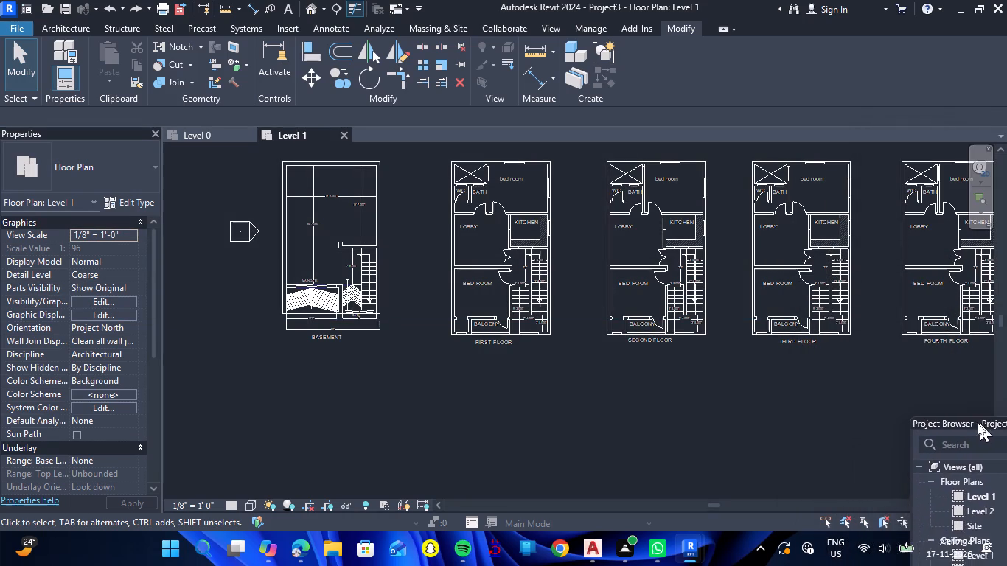
{"action": "left_click_drag", "start_coordinate": [978, 423], "coordinate": [922, 150]}
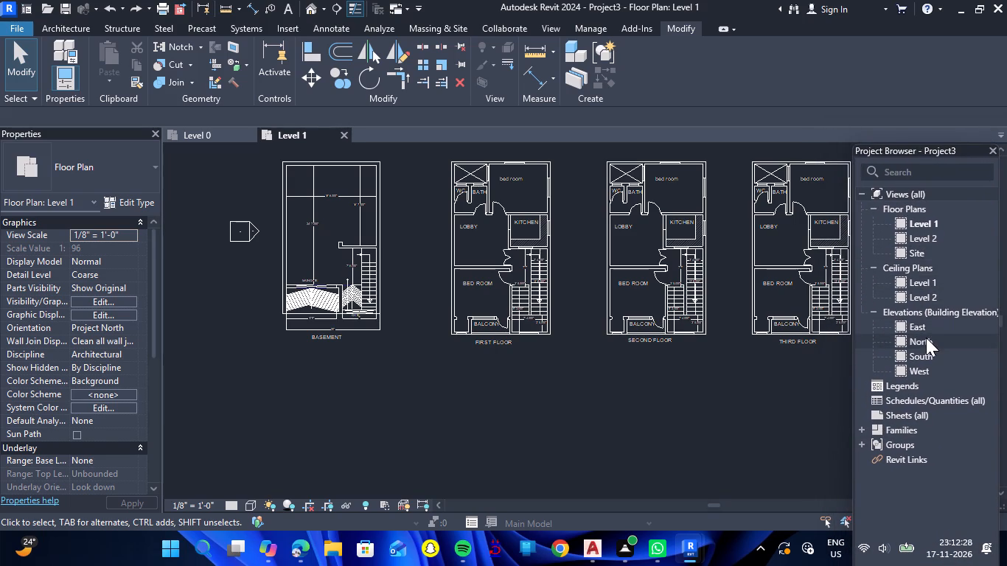
Open the East building elevation view.
{"action": "double_click", "coordinate": [919, 329]}
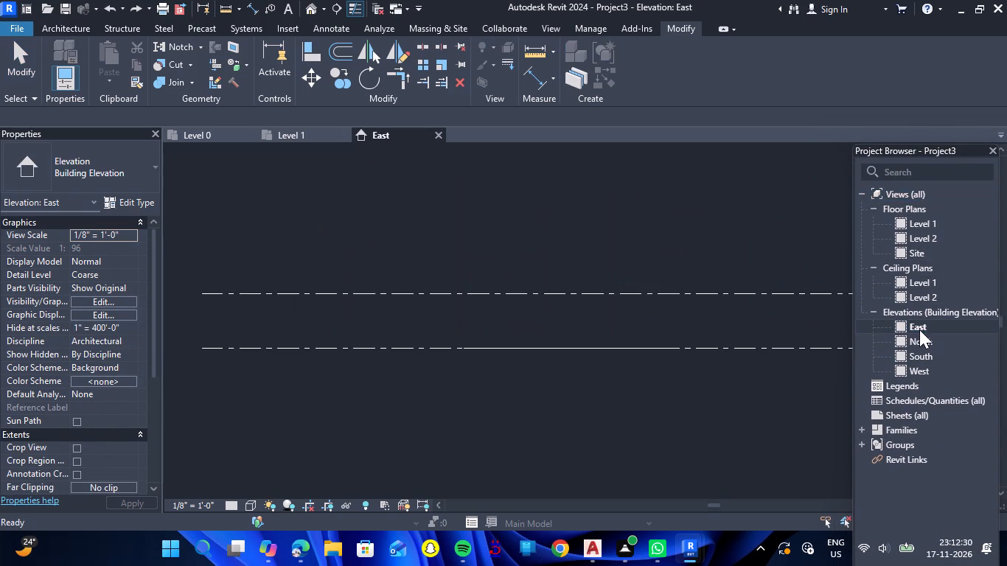
Set the elevation of Level 1 to -10' 6".
{"action": "scroll", "coordinate": [506, 301], "scroll_direction": "down", "scroll_amount": 6}
{"action": "scroll", "coordinate": [712, 308], "scroll_direction": "up", "scroll_amount": 5}
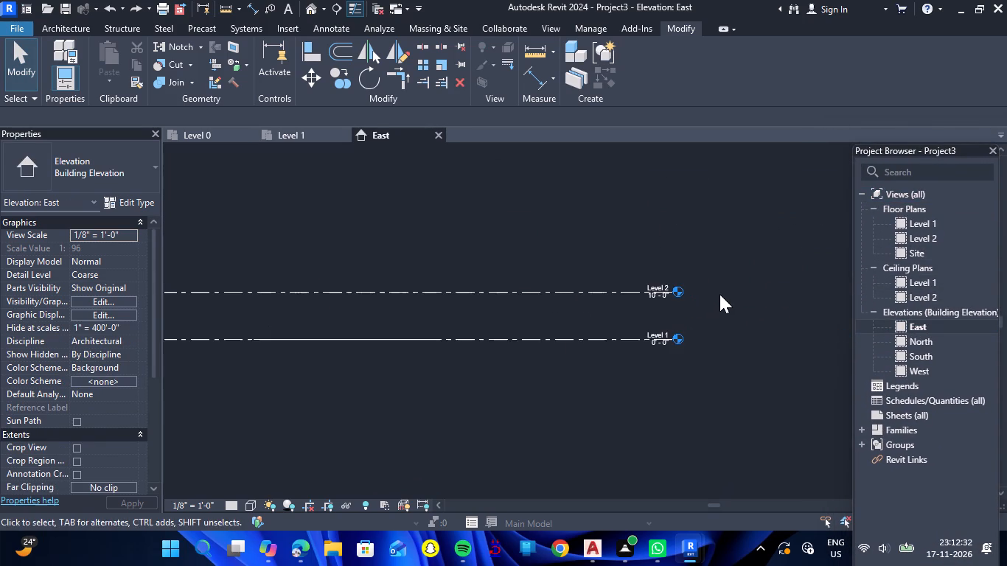
{"action": "scroll", "coordinate": [674, 303], "scroll_direction": "up", "scroll_amount": 8}
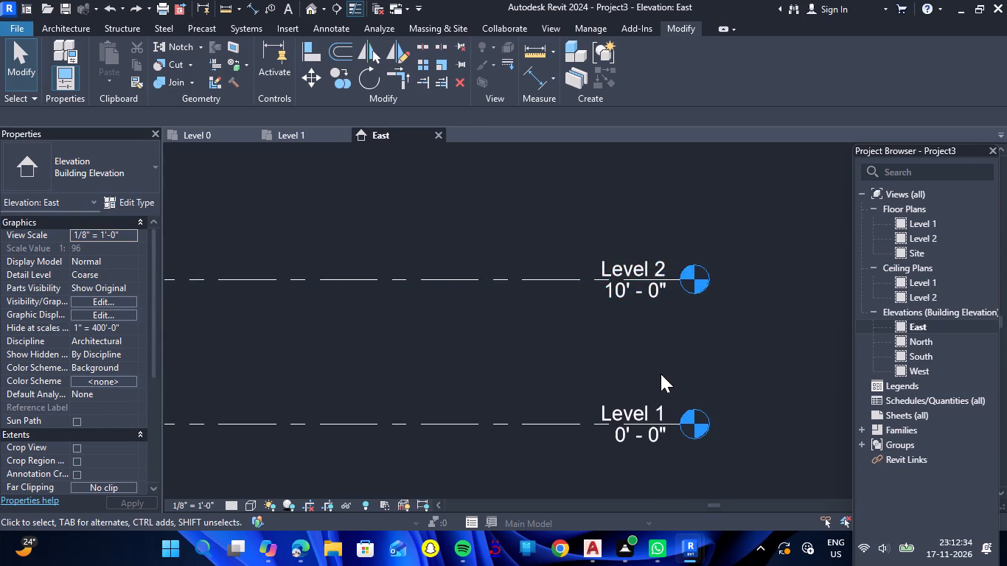
{"action": "scroll", "coordinate": [643, 346], "scroll_direction": "down", "scroll_amount": 4}
{"action": "scroll", "coordinate": [655, 421], "scroll_direction": "up", "scroll_amount": 5}
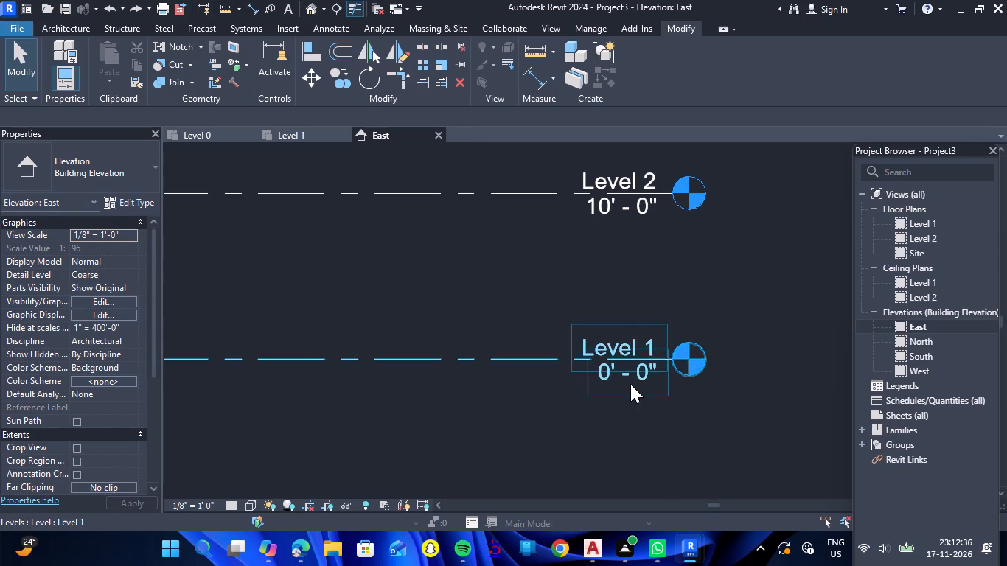
{"action": "left_click", "coordinate": [630, 384]}
{"action": "left_click", "coordinate": [633, 378]}
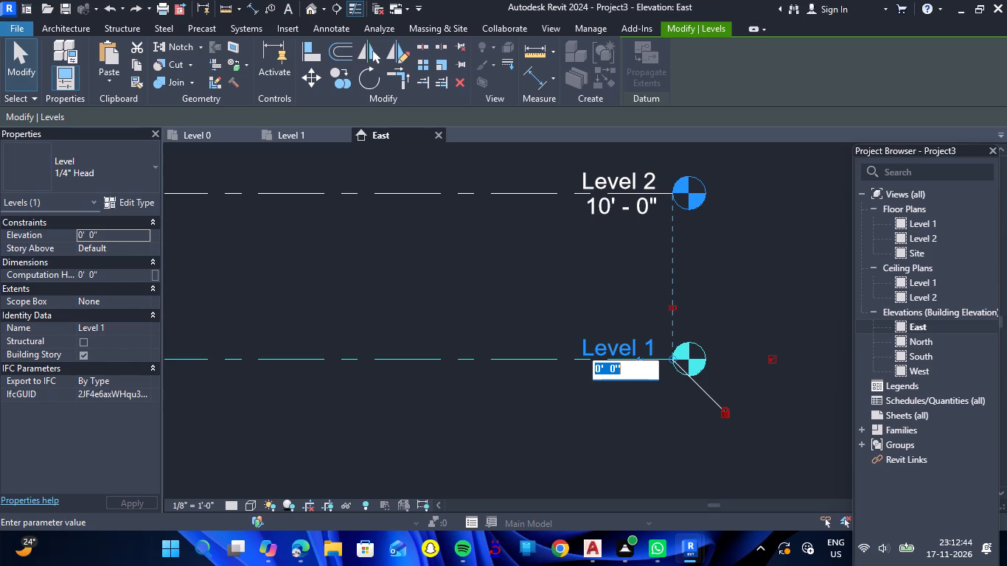
{"action": "key", "text": "BackSpace"}
{"action": "type", "text": "-10'6"}
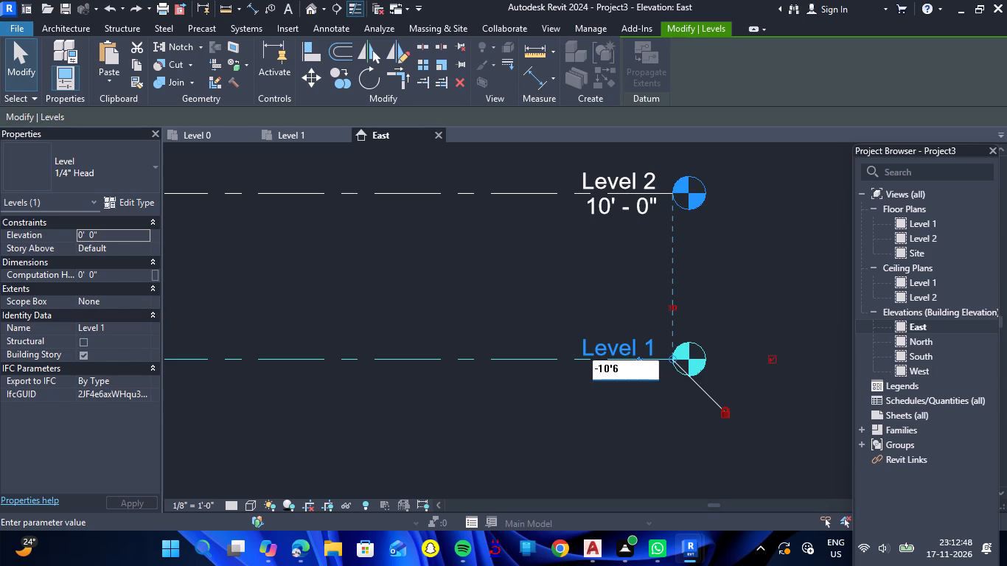
{"action": "key", "text": "shift+quotedbl"}
{"action": "key", "text": "Return"}
Rename Level 1 as BASEMENT and rename its corresponding views as well.
{"action": "scroll", "coordinate": [641, 364], "scroll_direction": "down", "scroll_amount": 5}
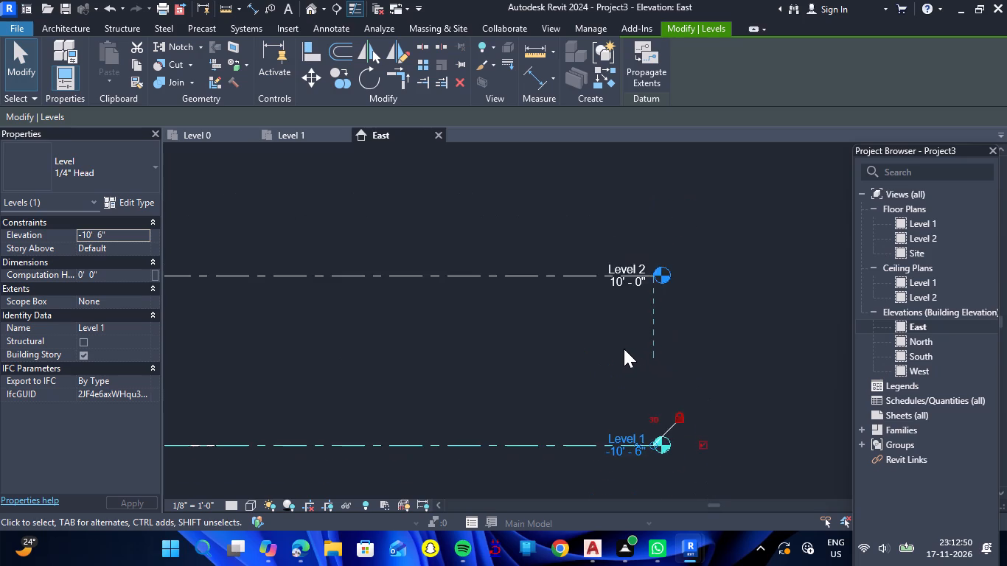
{"action": "scroll", "coordinate": [624, 349], "scroll_direction": "down", "scroll_amount": 2}
{"action": "scroll", "coordinate": [633, 424], "scroll_direction": "up", "scroll_amount": 10}
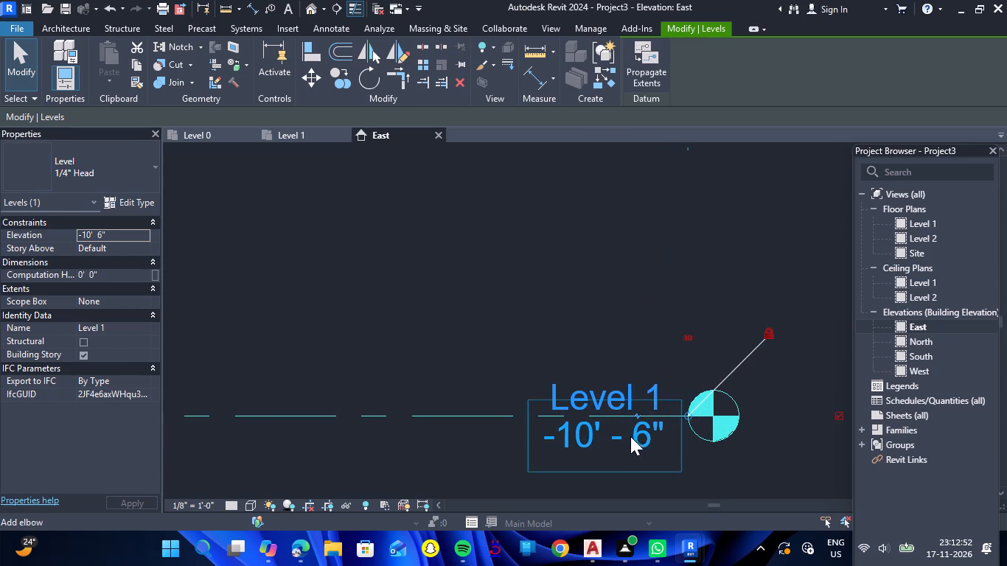
{"action": "left_click", "coordinate": [635, 394]}
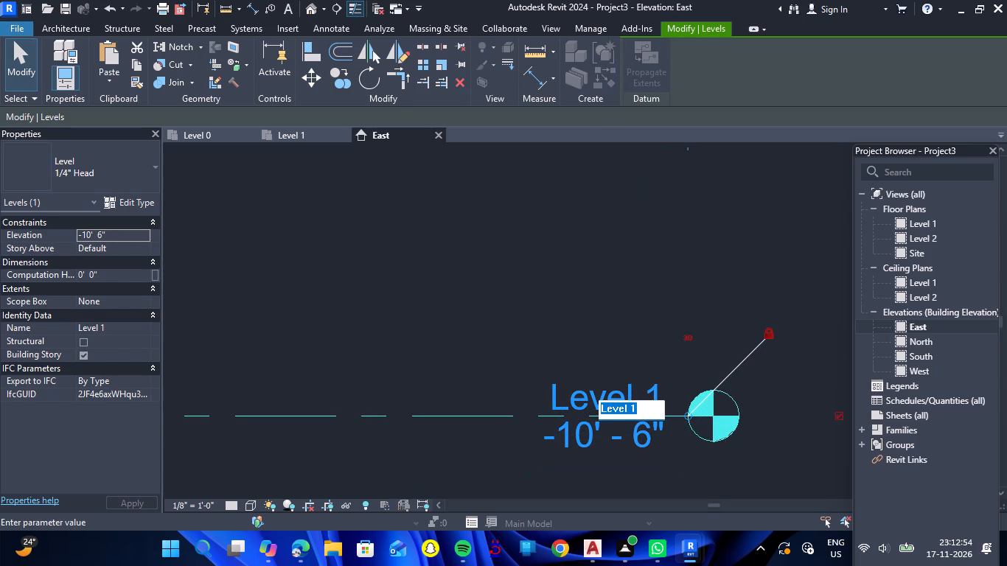
{"action": "type", "text": "BASEMENT"}
{"action": "left_click", "coordinate": [562, 336]}
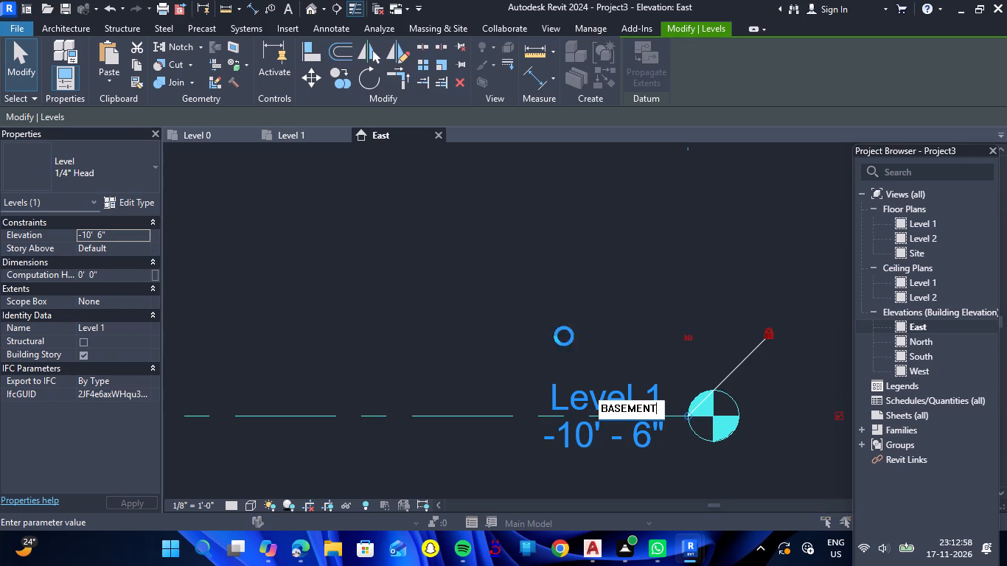
{"action": "left_click", "coordinate": [557, 277]}
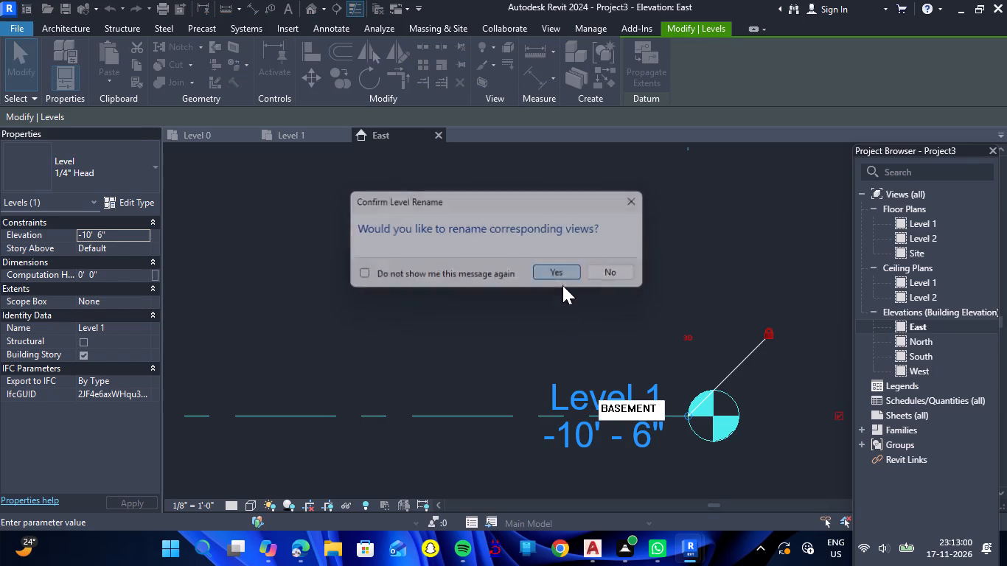
Examine the BASEMENT level line and its elevation label relative to Level 2 in the East elevation.
{"action": "scroll", "coordinate": [568, 312], "scroll_direction": "down", "scroll_amount": 11}
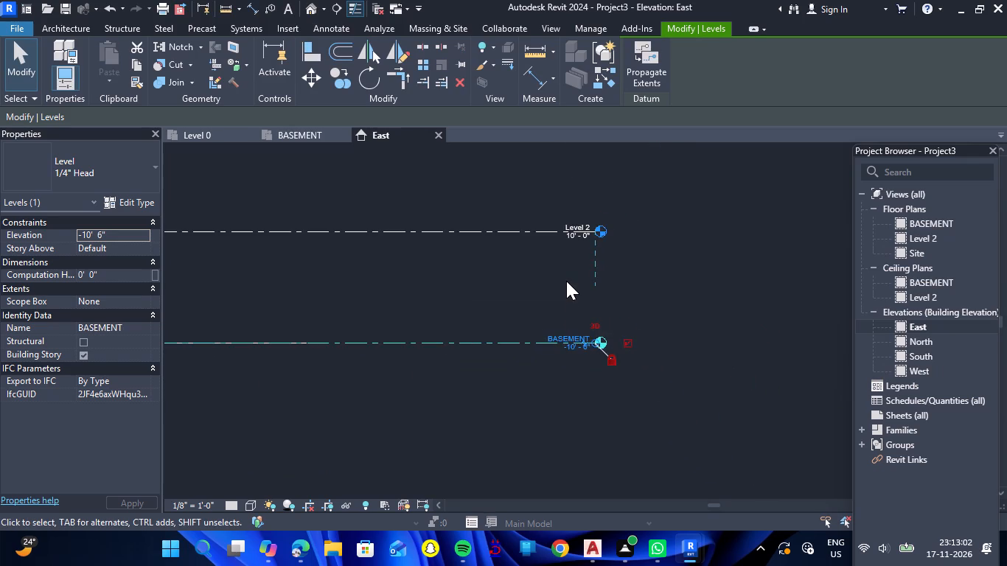
{"action": "scroll", "coordinate": [566, 281], "scroll_direction": "up", "scroll_amount": 7}
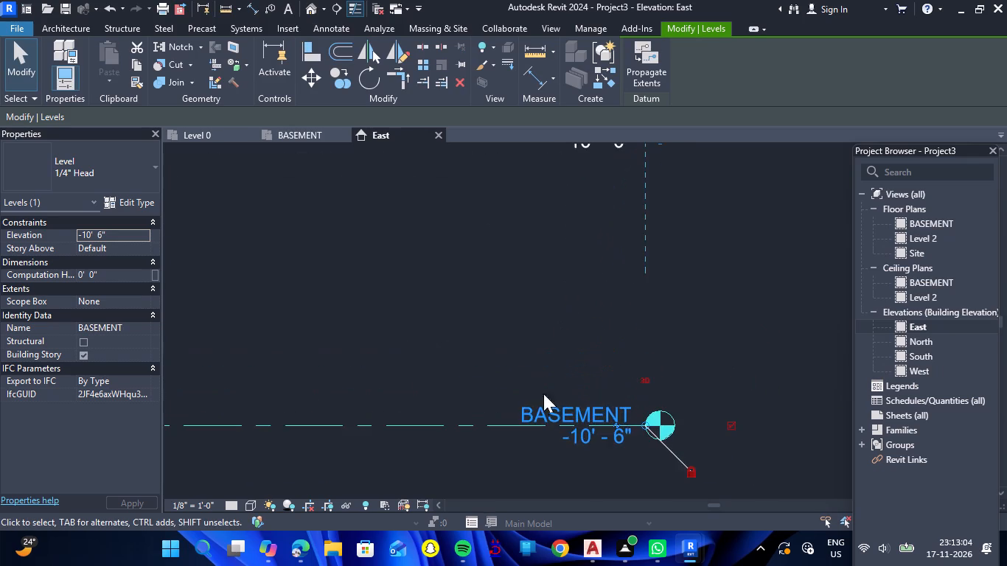
{"action": "scroll", "coordinate": [469, 405], "scroll_direction": "down", "scroll_amount": 3}
{"action": "scroll", "coordinate": [469, 427], "scroll_direction": "up", "scroll_amount": 6}
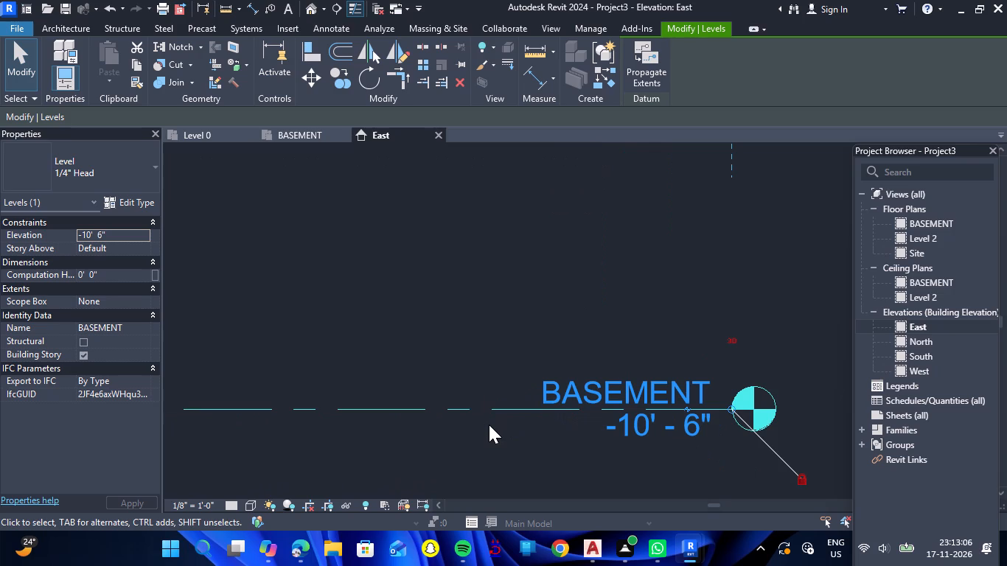
{"action": "scroll", "coordinate": [576, 412], "scroll_direction": "down", "scroll_amount": 3}
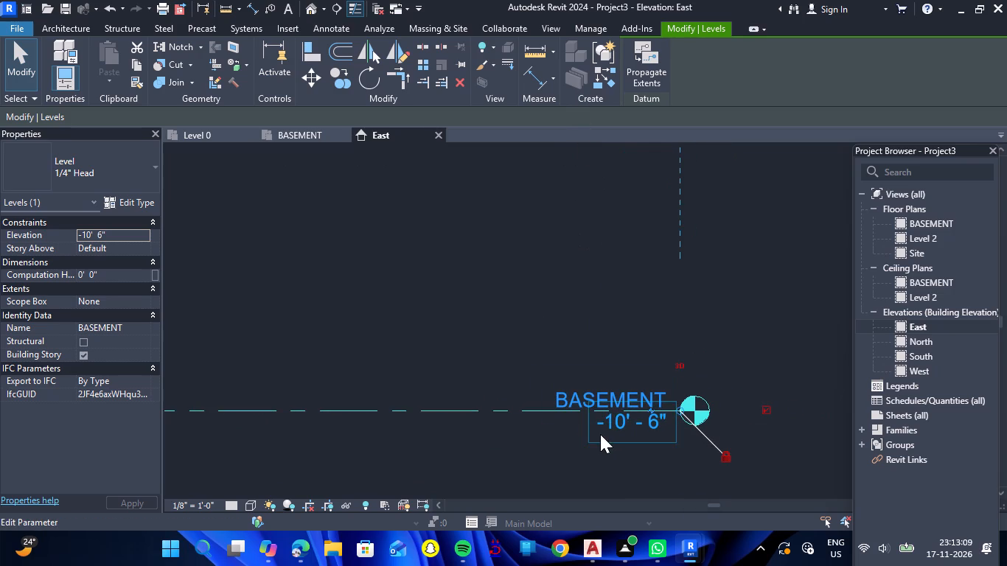
{"action": "key", "text": "Escape"}
{"action": "scroll", "coordinate": [561, 300], "scroll_direction": "down", "scroll_amount": 6}
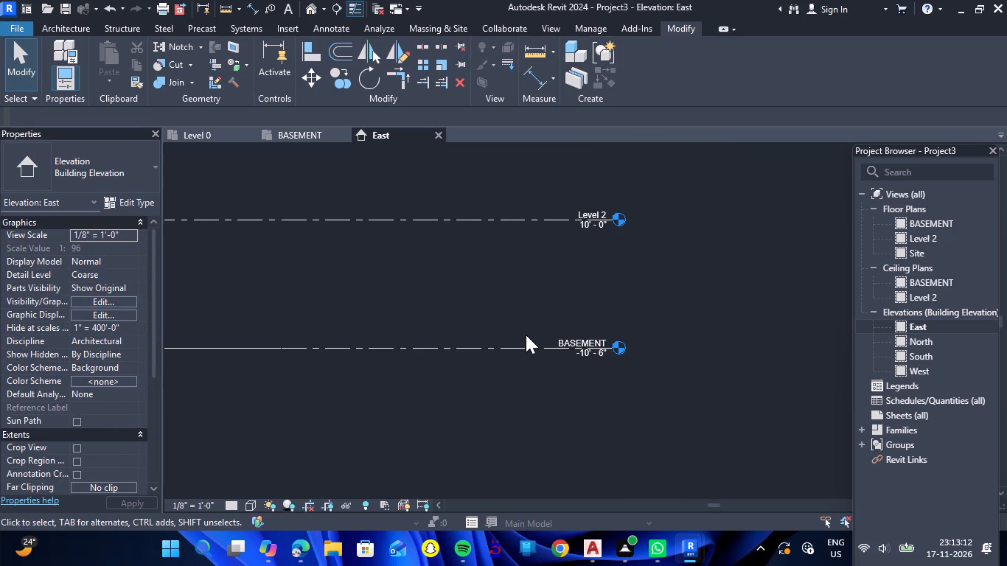
{"action": "left_click", "coordinate": [524, 343]}
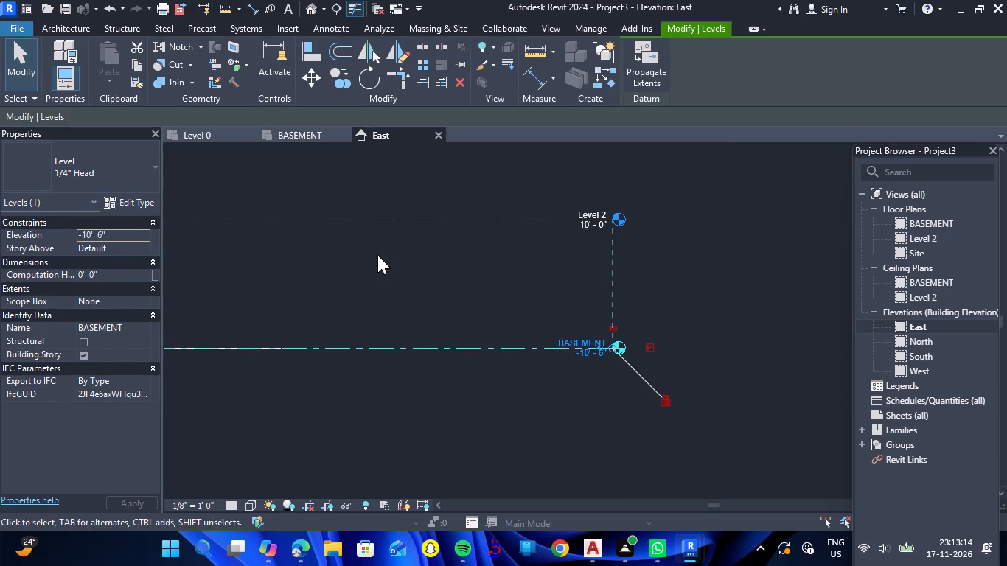
{"action": "key", "text": "Escape"}
{"action": "scroll", "coordinate": [399, 276], "scroll_direction": "down", "scroll_amount": 2}
{"action": "scroll", "coordinate": [193, 209], "scroll_direction": "up", "scroll_amount": 3}
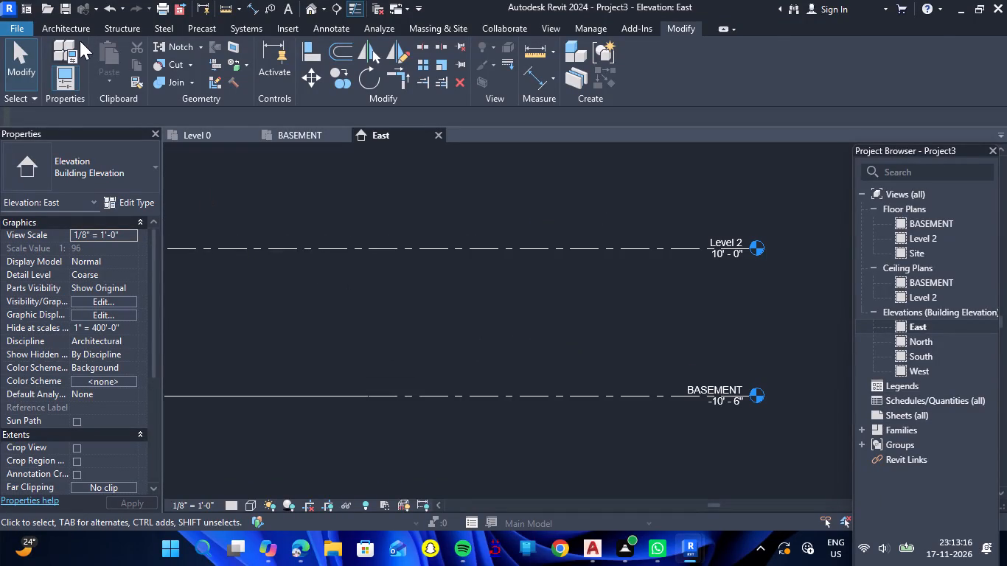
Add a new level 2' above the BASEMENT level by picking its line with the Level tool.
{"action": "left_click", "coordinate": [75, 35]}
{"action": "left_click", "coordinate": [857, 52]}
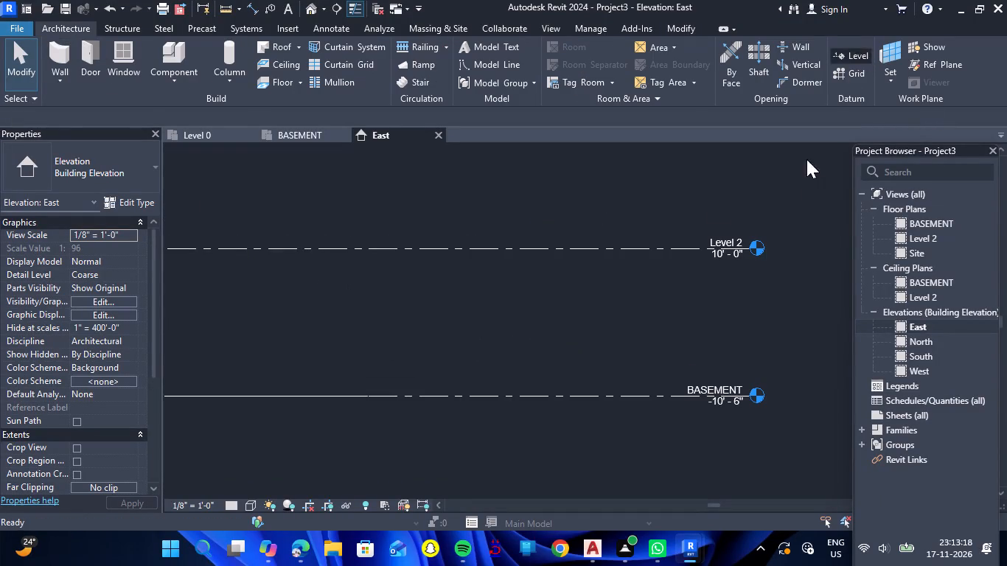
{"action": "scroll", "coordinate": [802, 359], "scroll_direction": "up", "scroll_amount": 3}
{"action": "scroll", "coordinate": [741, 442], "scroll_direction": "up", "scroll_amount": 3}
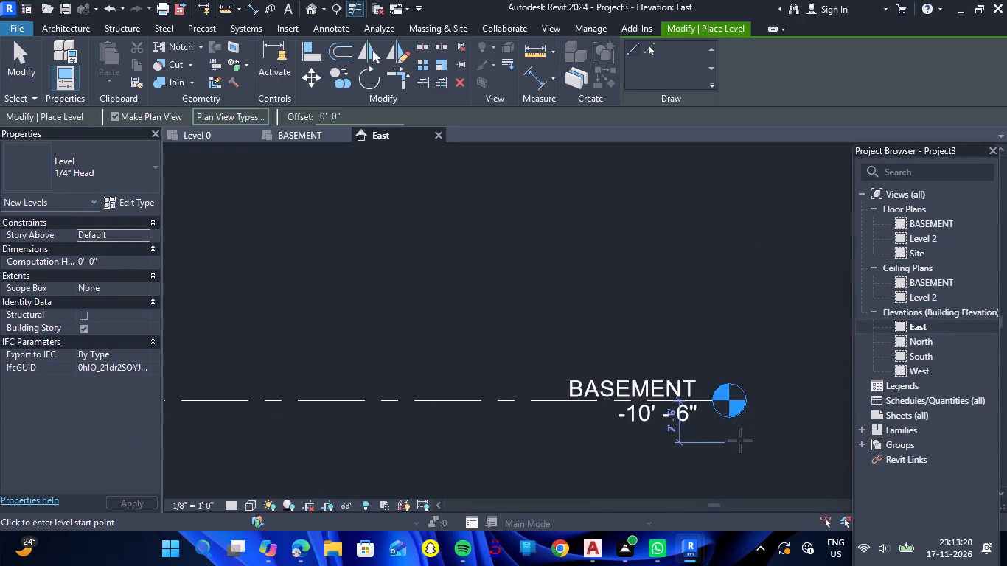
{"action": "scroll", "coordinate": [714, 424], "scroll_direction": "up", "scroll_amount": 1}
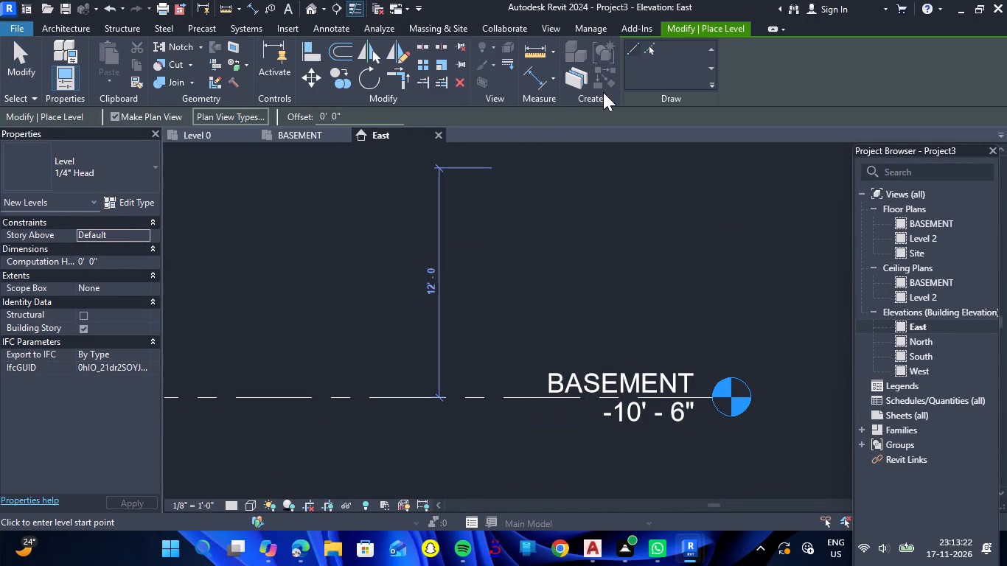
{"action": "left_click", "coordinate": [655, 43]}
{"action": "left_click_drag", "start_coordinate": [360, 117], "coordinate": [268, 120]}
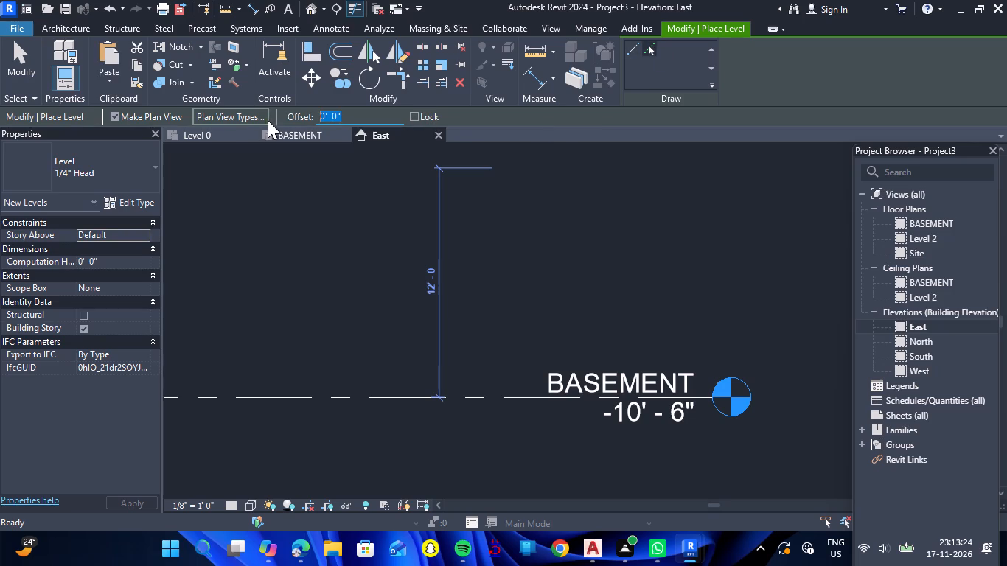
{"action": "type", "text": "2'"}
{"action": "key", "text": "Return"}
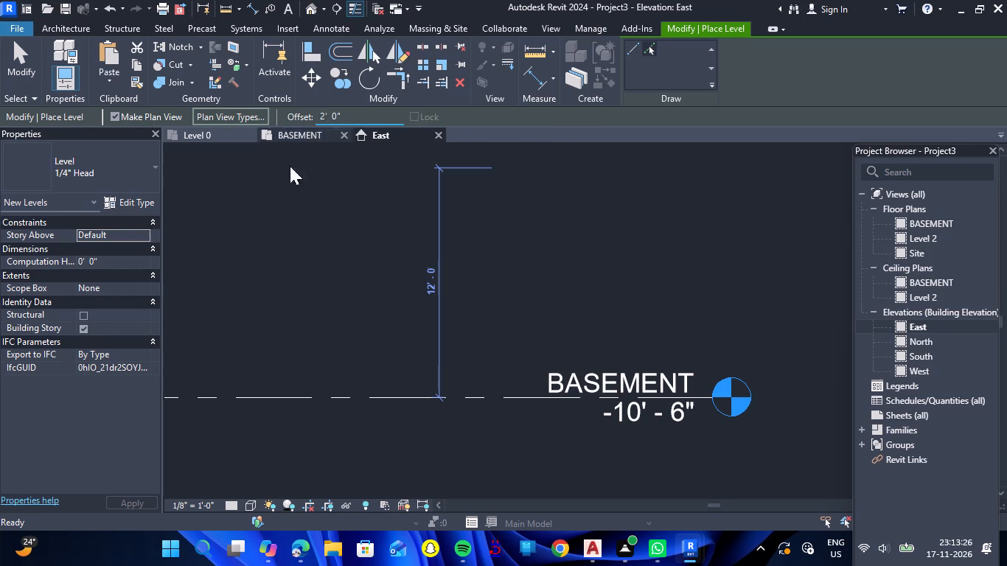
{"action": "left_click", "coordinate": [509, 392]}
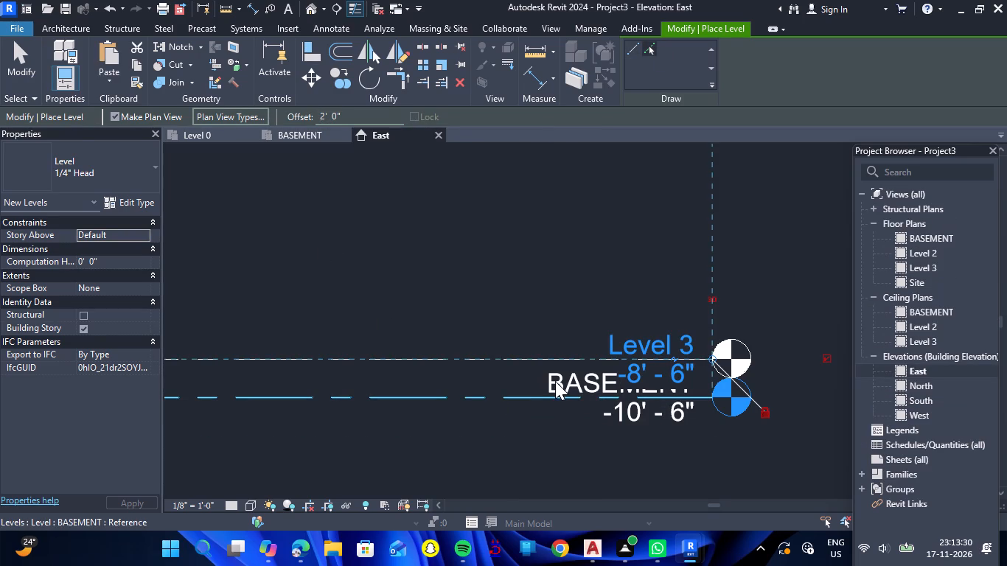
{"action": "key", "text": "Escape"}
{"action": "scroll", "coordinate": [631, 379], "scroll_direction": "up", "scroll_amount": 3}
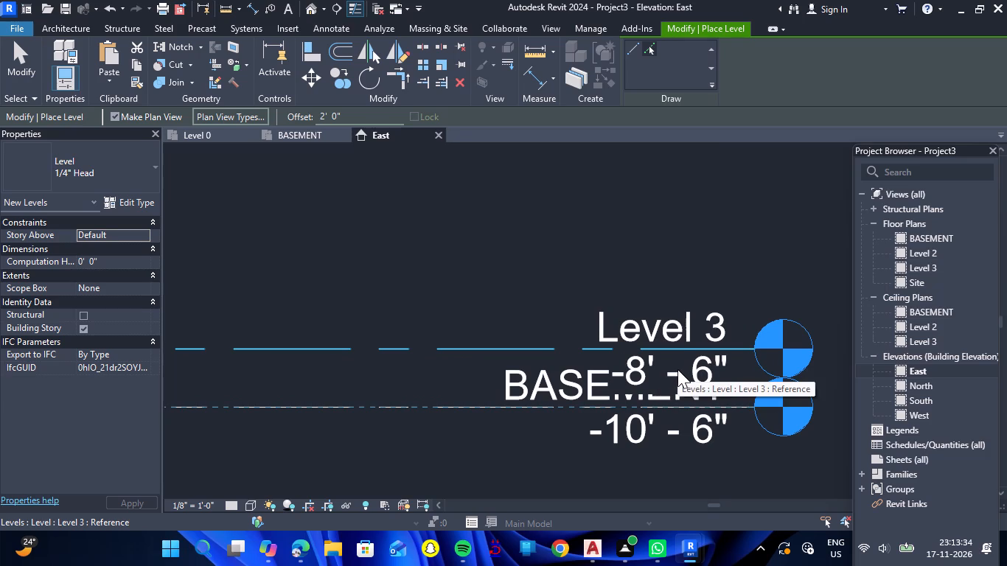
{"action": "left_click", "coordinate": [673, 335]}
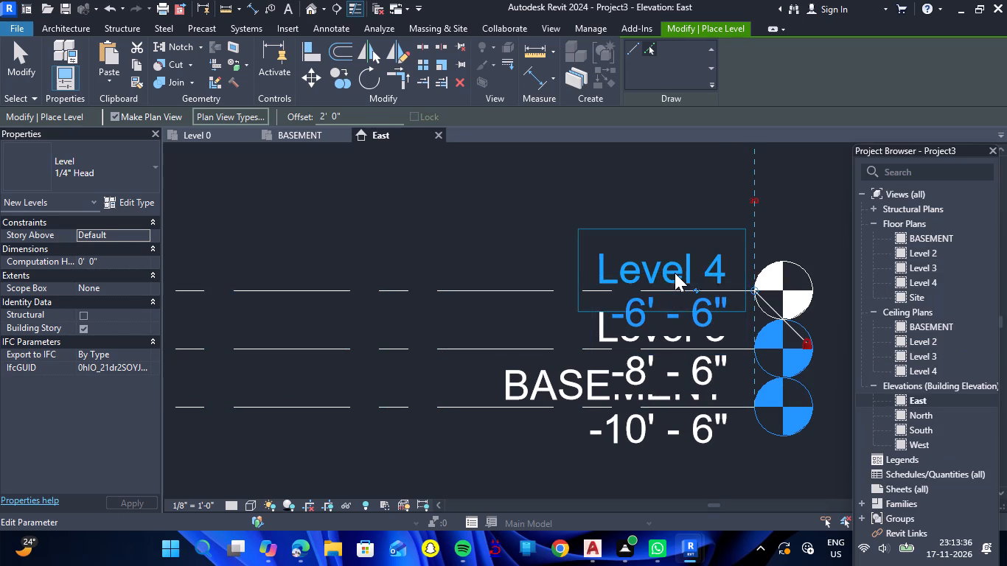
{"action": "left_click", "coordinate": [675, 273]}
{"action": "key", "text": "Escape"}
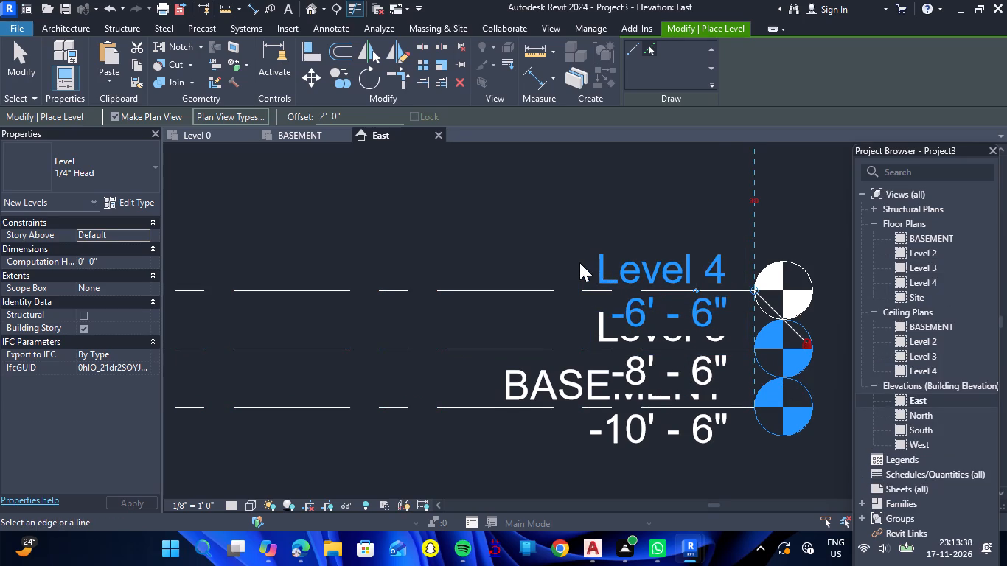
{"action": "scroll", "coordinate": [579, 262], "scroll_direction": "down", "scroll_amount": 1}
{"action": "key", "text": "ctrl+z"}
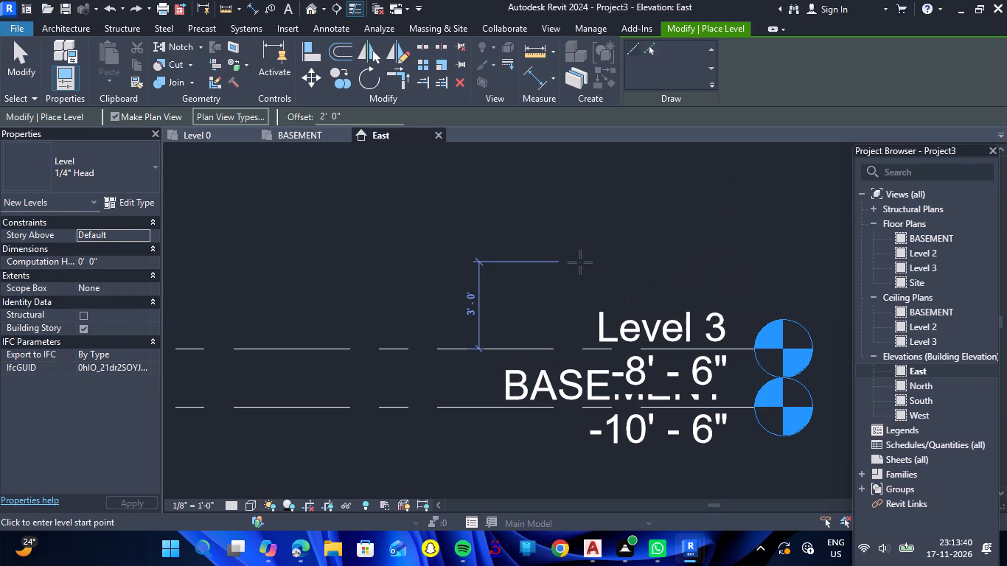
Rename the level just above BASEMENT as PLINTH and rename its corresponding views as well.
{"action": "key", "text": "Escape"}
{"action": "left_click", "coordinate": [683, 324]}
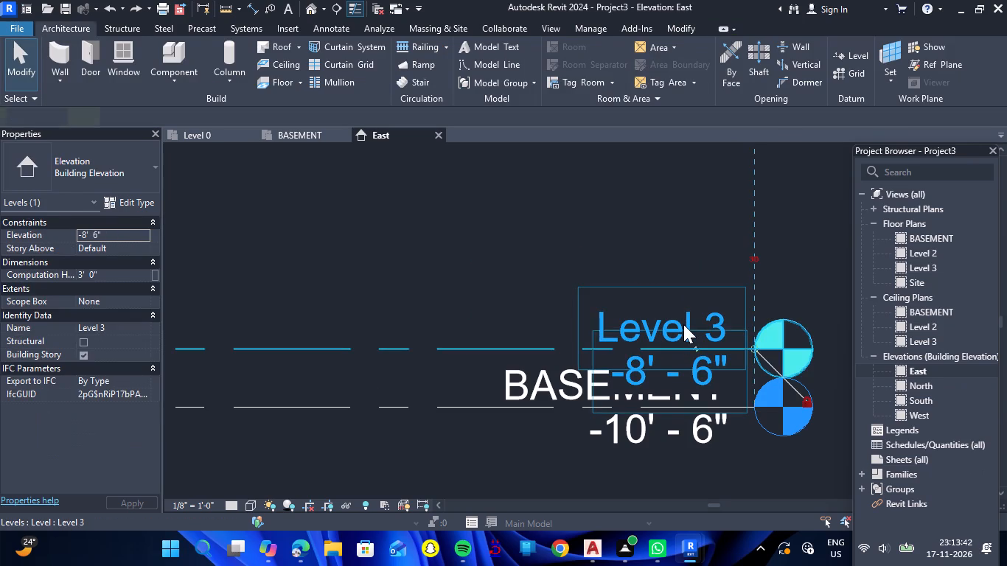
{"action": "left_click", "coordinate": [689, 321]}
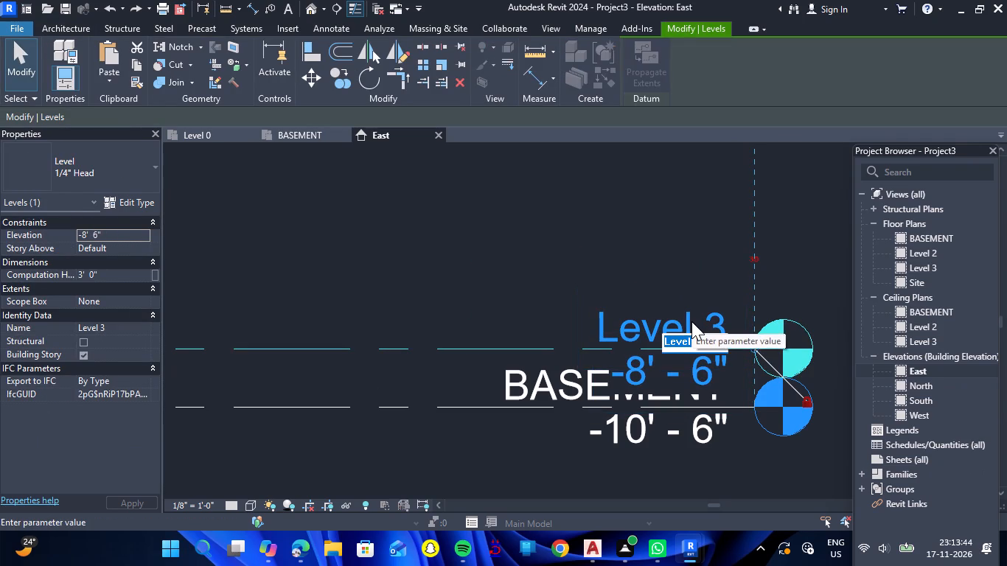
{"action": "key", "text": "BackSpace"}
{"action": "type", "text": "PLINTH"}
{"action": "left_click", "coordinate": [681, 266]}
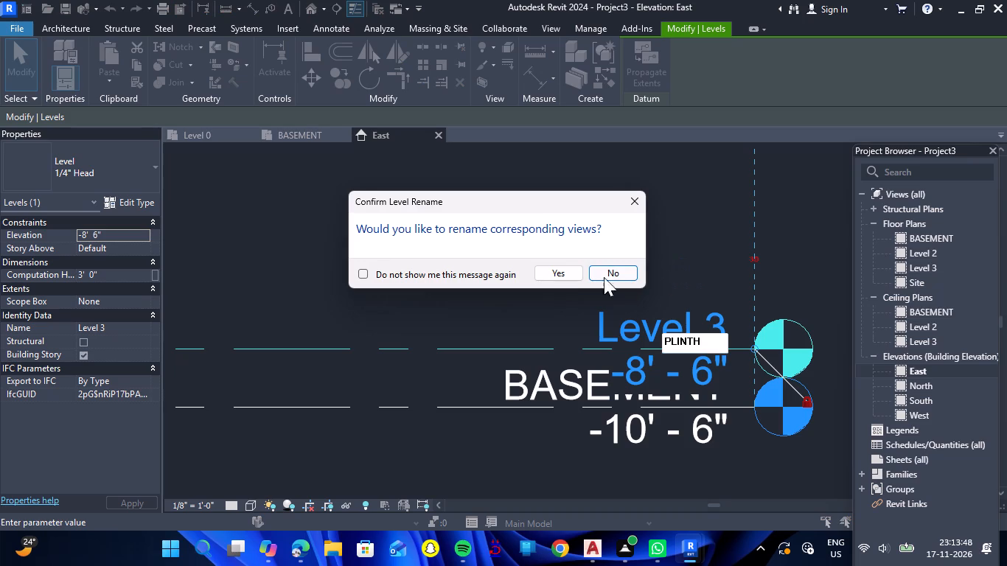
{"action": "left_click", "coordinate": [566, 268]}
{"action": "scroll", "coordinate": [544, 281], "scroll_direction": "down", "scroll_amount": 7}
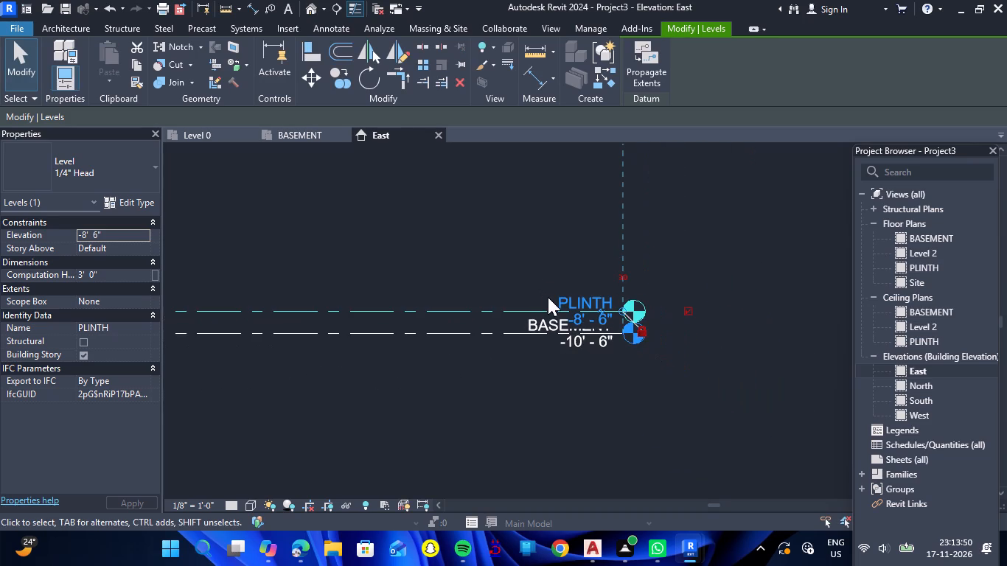
Examine the spacing of the BASEMENT, PLINTH and Level 2 lines in the East elevation.
{"action": "left_click", "coordinate": [590, 360]}
{"action": "scroll", "coordinate": [585, 391], "scroll_direction": "down", "scroll_amount": 2}
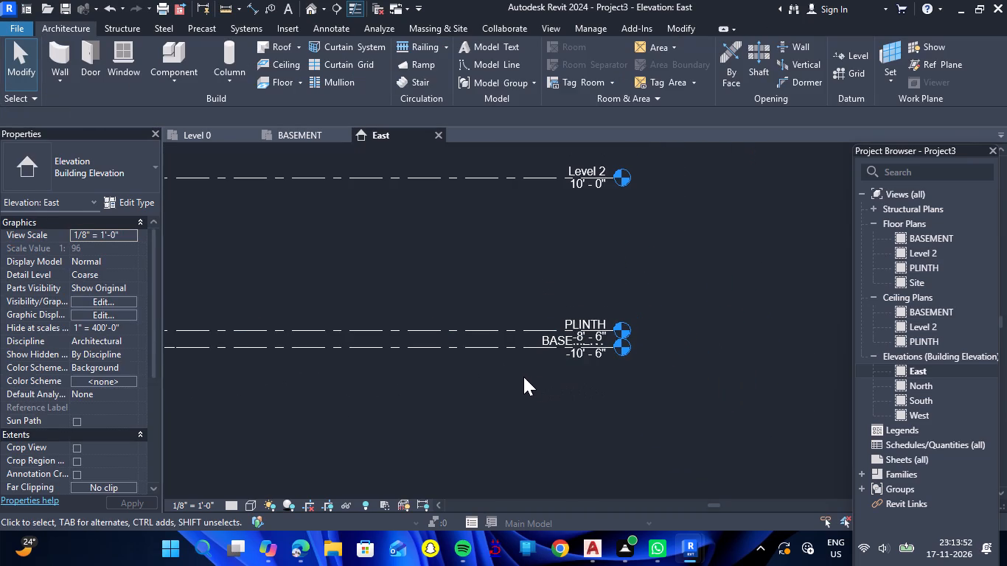
{"action": "scroll", "coordinate": [525, 370], "scroll_direction": "down", "scroll_amount": 2}
{"action": "scroll", "coordinate": [511, 310], "scroll_direction": "up", "scroll_amount": 3}
{"action": "scroll", "coordinate": [559, 360], "scroll_direction": "up", "scroll_amount": 3}
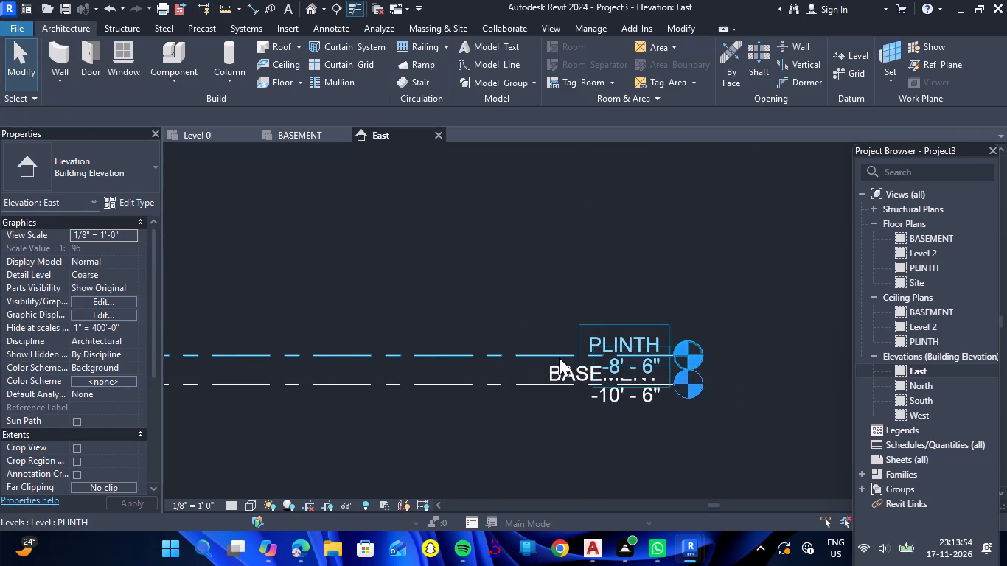
{"action": "scroll", "coordinate": [535, 336], "scroll_direction": "up", "scroll_amount": 1}
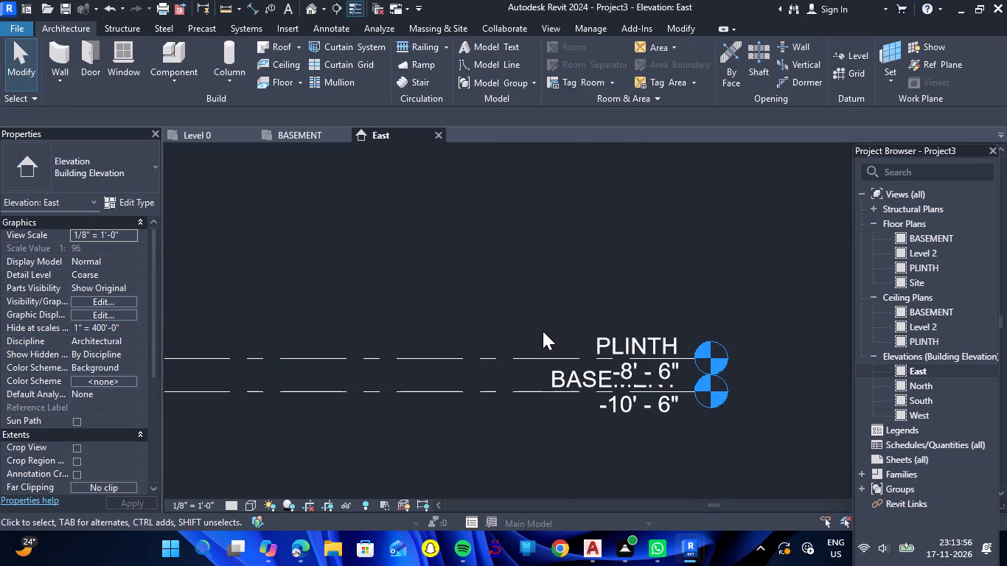
{"action": "scroll", "coordinate": [531, 307], "scroll_direction": "down", "scroll_amount": 4}
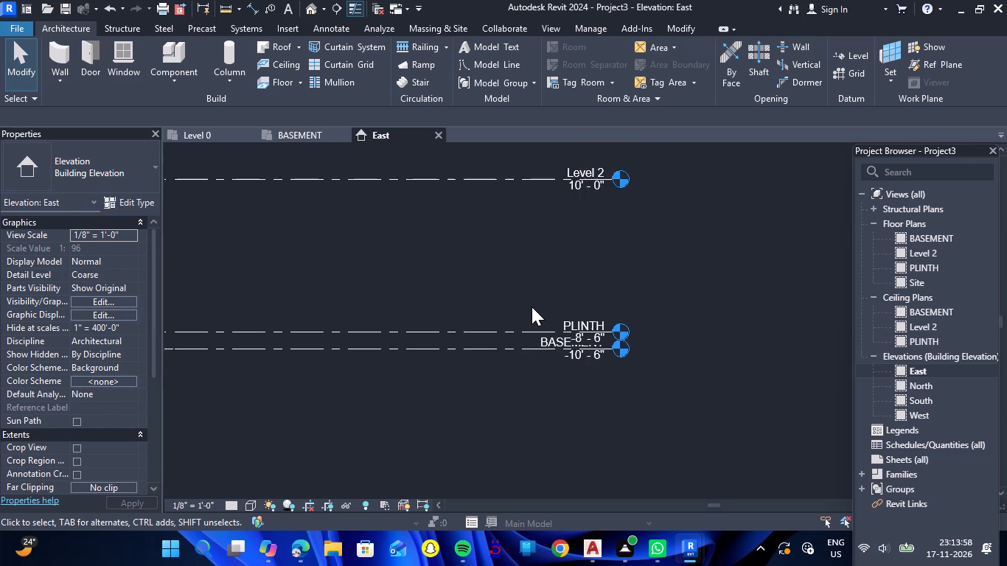
{"action": "scroll", "coordinate": [532, 307], "scroll_direction": "down", "scroll_amount": 3}
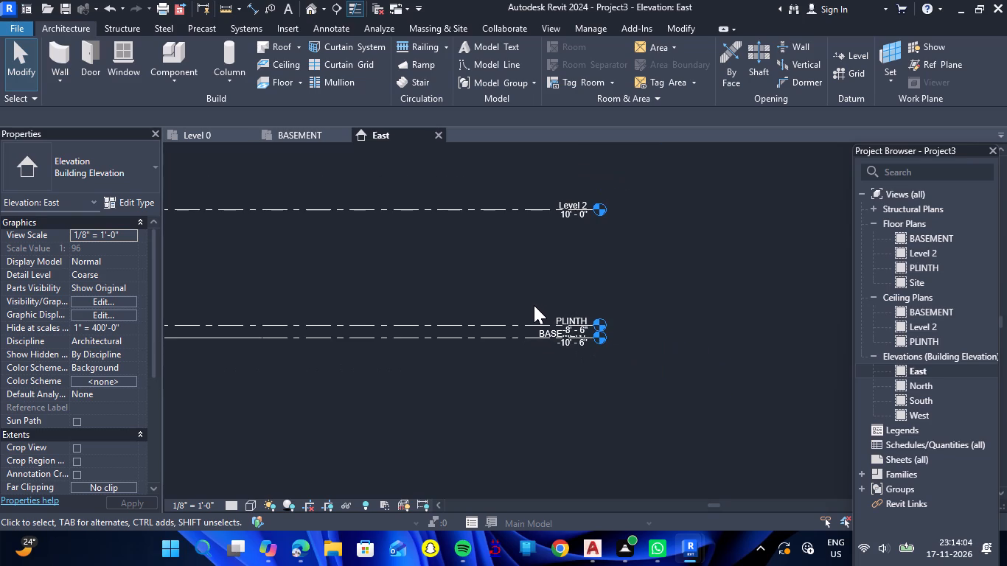
Undo the PLINTH rename and level, the BASEMENT rename and the elevation change of Level 1.
{"action": "key", "text": "ctrl+z"}
{"action": "key", "text": "ctrl+z"}
{"action": "key", "text": "ctrl+z"}
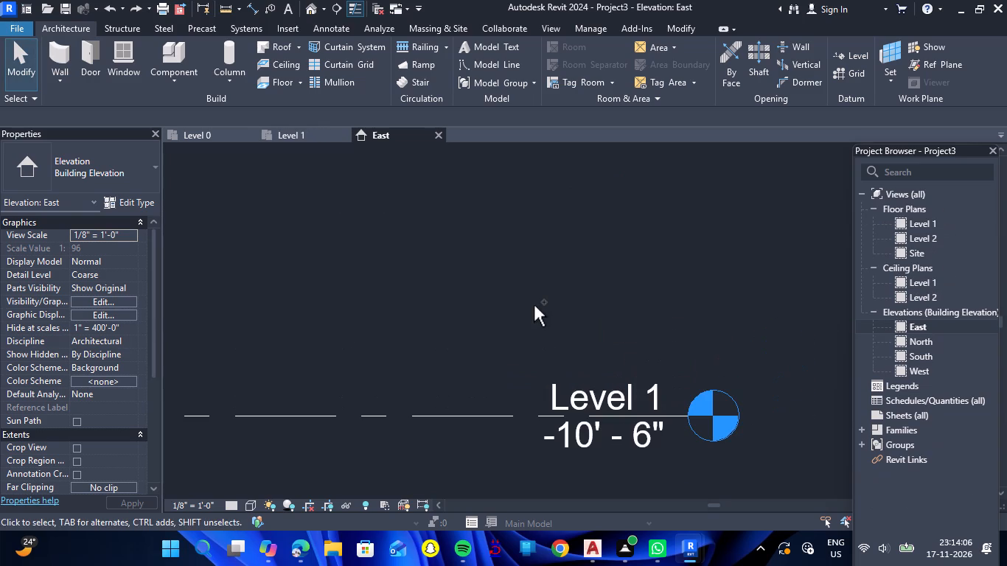
{"action": "key", "text": "ctrl+z"}
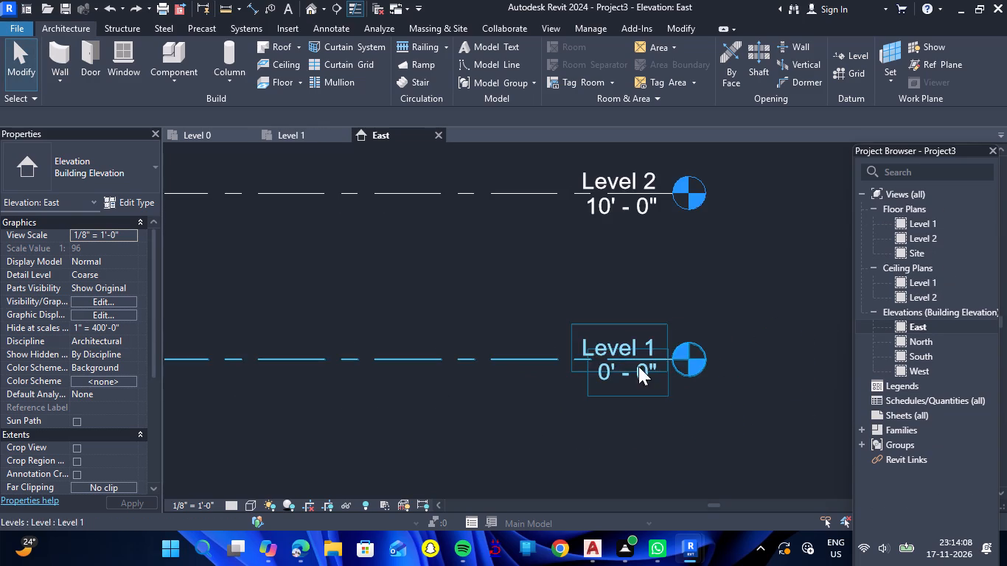
Add a new level offset -10' 6" from Level 1 by picking the Level 1 line.
{"action": "scroll", "coordinate": [663, 392], "scroll_direction": "up", "scroll_amount": 5}
{"action": "scroll", "coordinate": [658, 408], "scroll_direction": "down", "scroll_amount": 2}
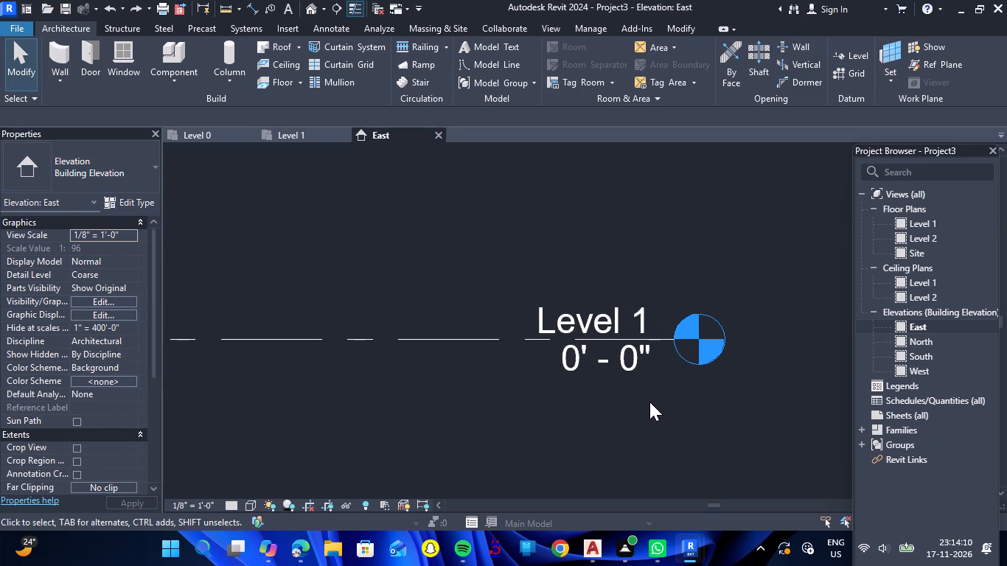
{"action": "scroll", "coordinate": [647, 394], "scroll_direction": "up", "scroll_amount": 1}
{"action": "left_click", "coordinate": [838, 55]}
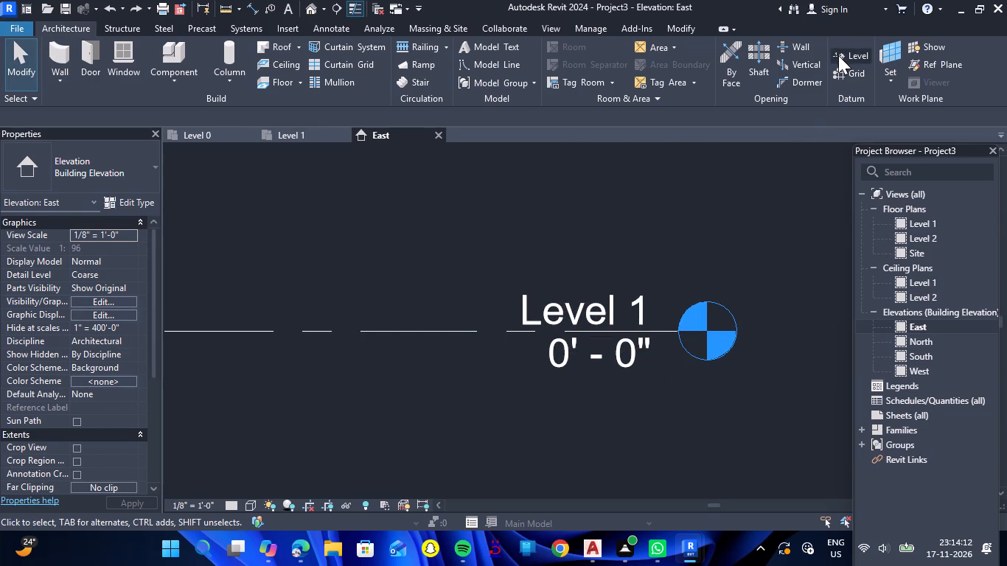
{"action": "left_click_drag", "start_coordinate": [349, 111], "coordinate": [251, 129]}
{"action": "type", "text": "-10'6"}
{"action": "key", "text": "shift+quotedbl"}
{"action": "key", "text": "Return"}
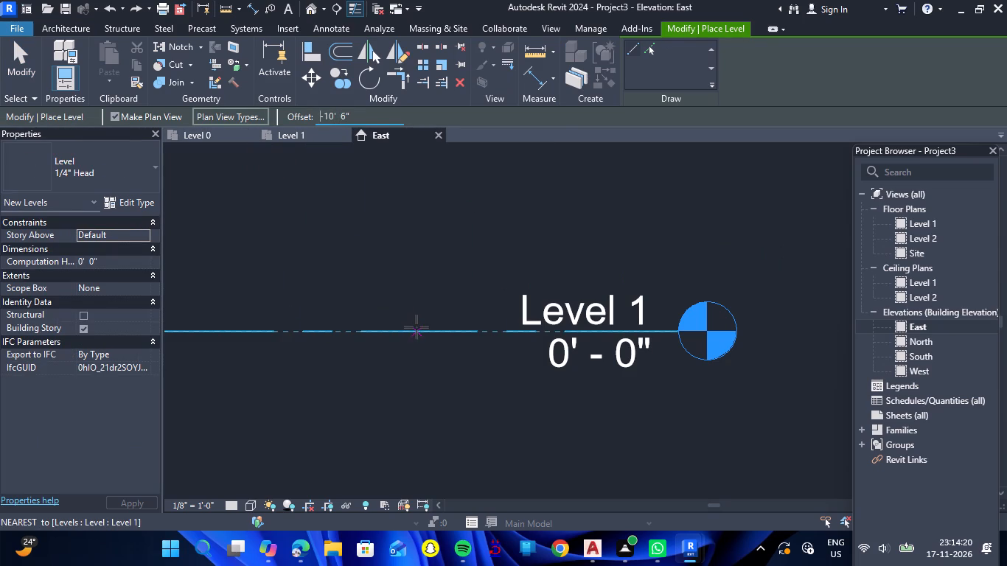
{"action": "left_click", "coordinate": [652, 49]}
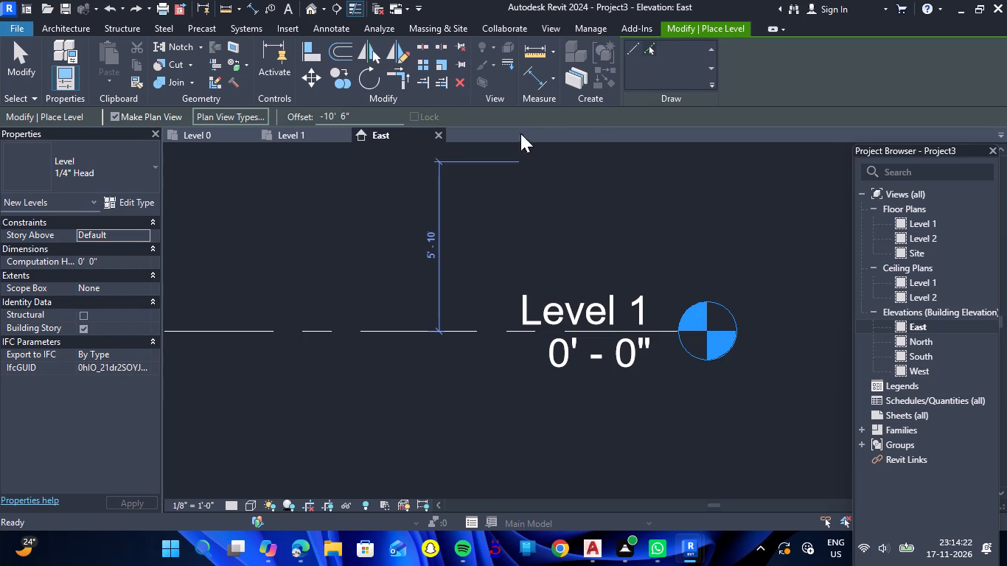
{"action": "scroll", "coordinate": [422, 330], "scroll_direction": "down", "scroll_amount": 5}
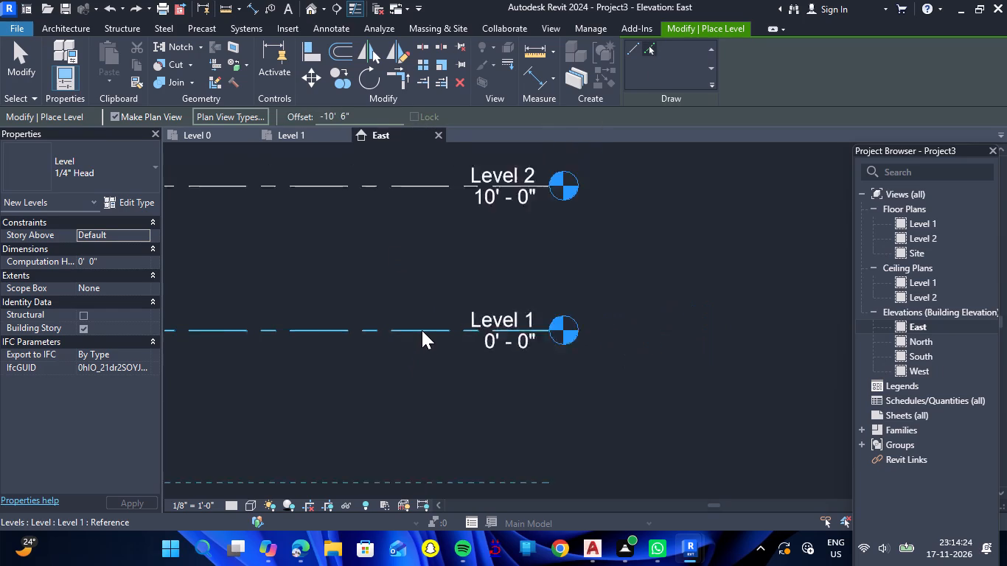
{"action": "scroll", "coordinate": [422, 330], "scroll_direction": "down", "scroll_amount": 2}
{"action": "left_click", "coordinate": [422, 329]}
{"action": "scroll", "coordinate": [430, 344], "scroll_direction": "down", "scroll_amount": 4}
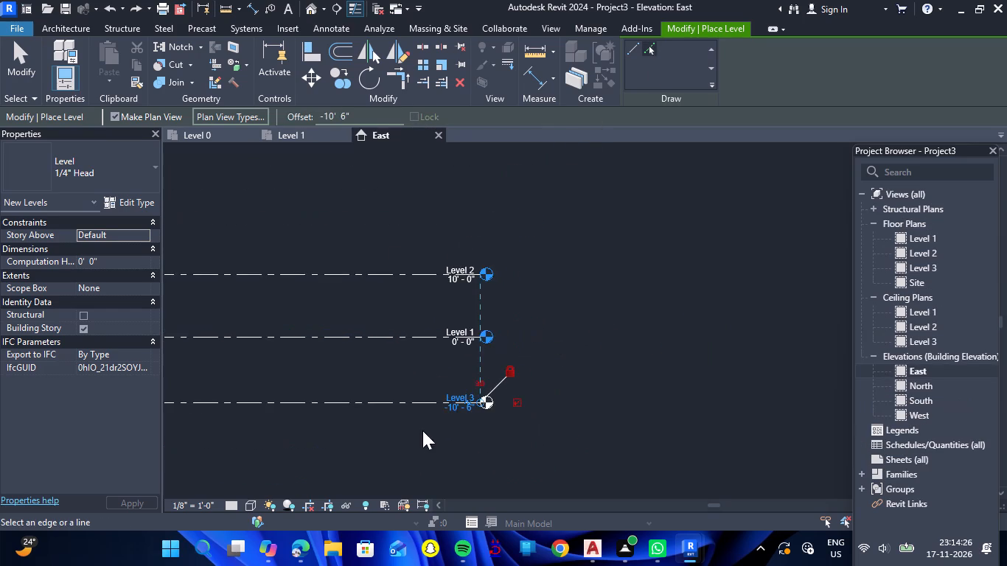
Rename the new level below Level 1 as BASEMENT and rename its corresponding views as well.
{"action": "scroll", "coordinate": [408, 427], "scroll_direction": "up", "scroll_amount": 5}
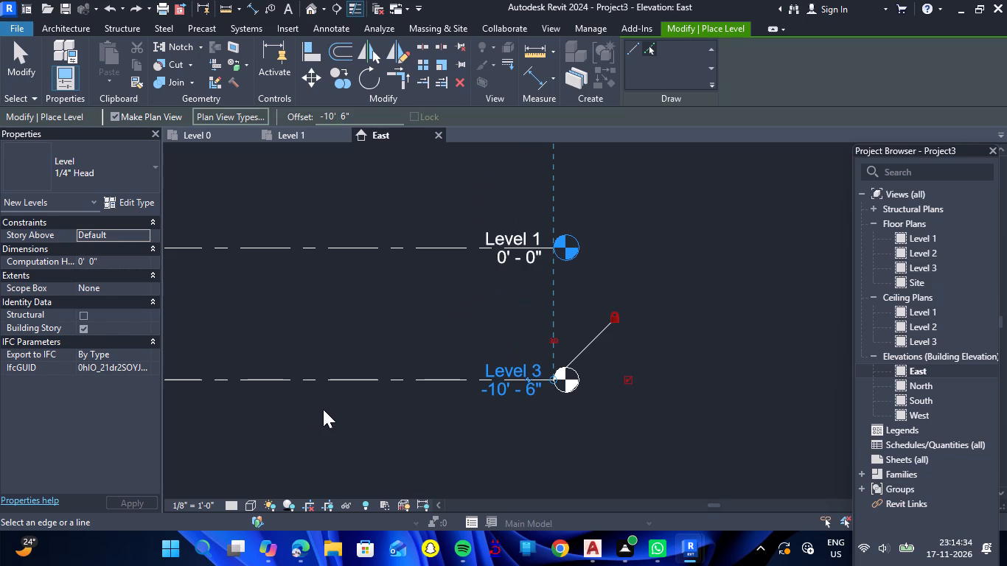
{"action": "scroll", "coordinate": [523, 410], "scroll_direction": "up", "scroll_amount": 2}
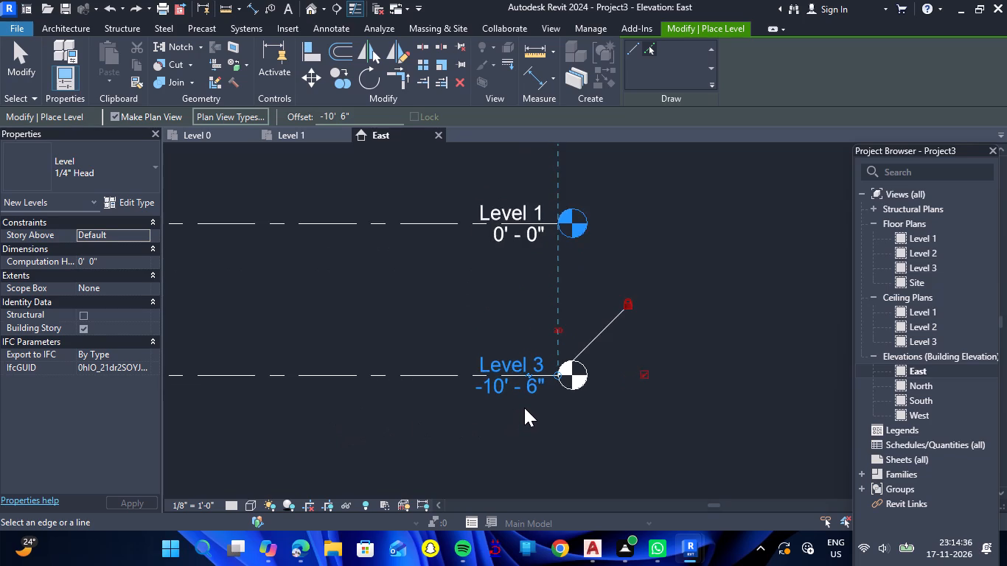
{"action": "scroll", "coordinate": [524, 408], "scroll_direction": "down", "scroll_amount": 4}
{"action": "scroll", "coordinate": [470, 402], "scroll_direction": "up", "scroll_amount": 4}
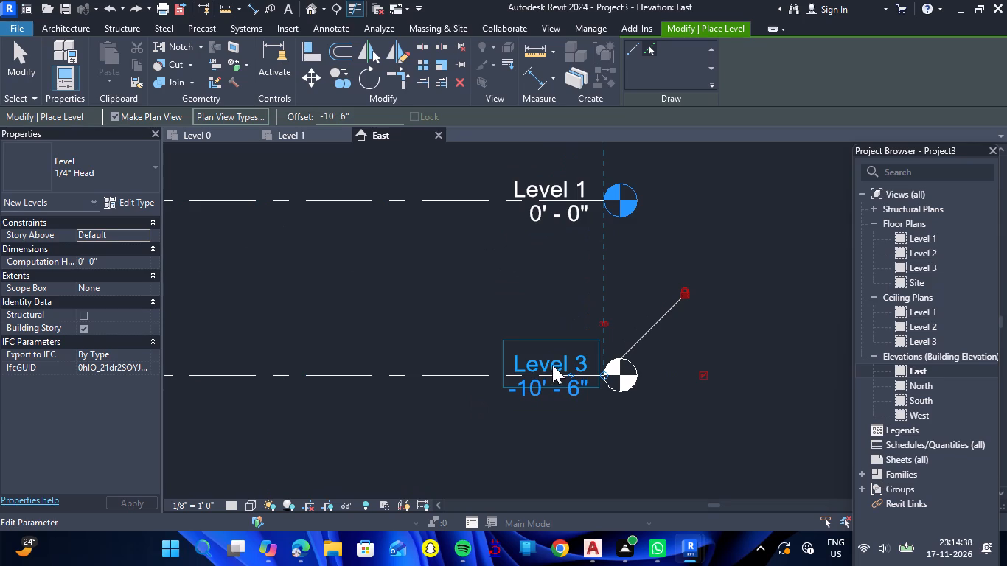
{"action": "left_click", "coordinate": [552, 365]}
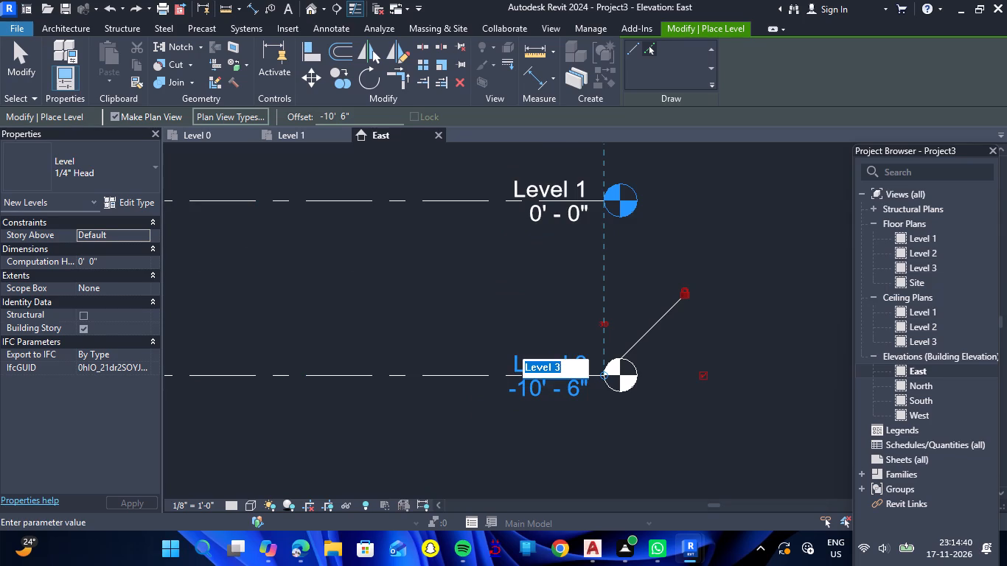
{"action": "type", "text": "BASEMENT"}
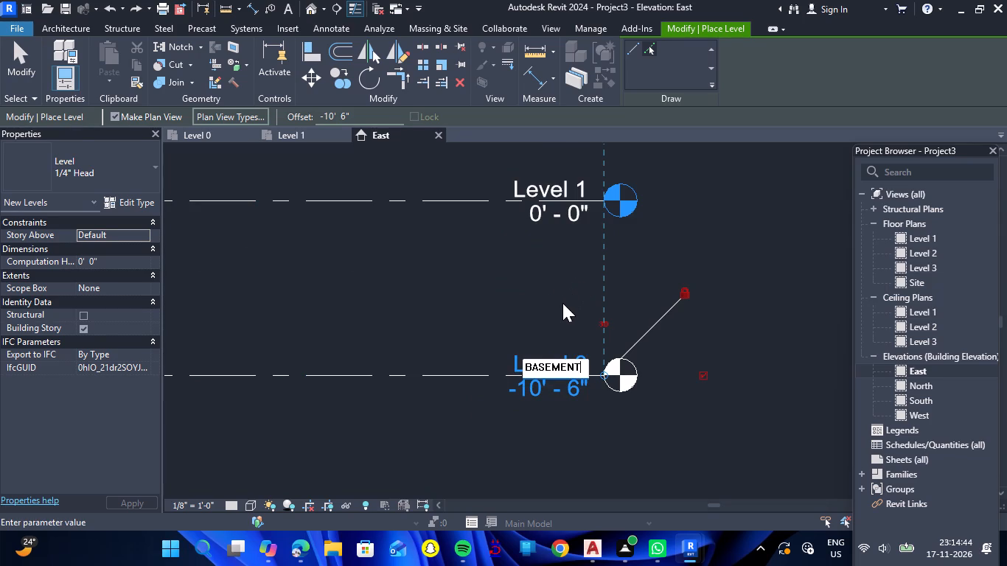
{"action": "left_click", "coordinate": [562, 303]}
{"action": "left_click", "coordinate": [359, 272]}
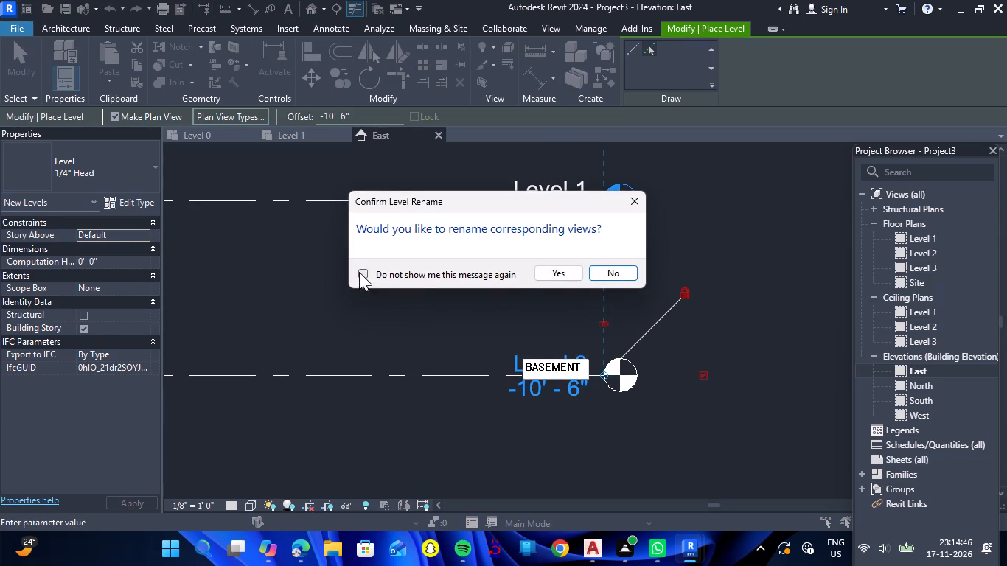
{"action": "left_click", "coordinate": [571, 273]}
{"action": "scroll", "coordinate": [548, 297], "scroll_direction": "down", "scroll_amount": 1}
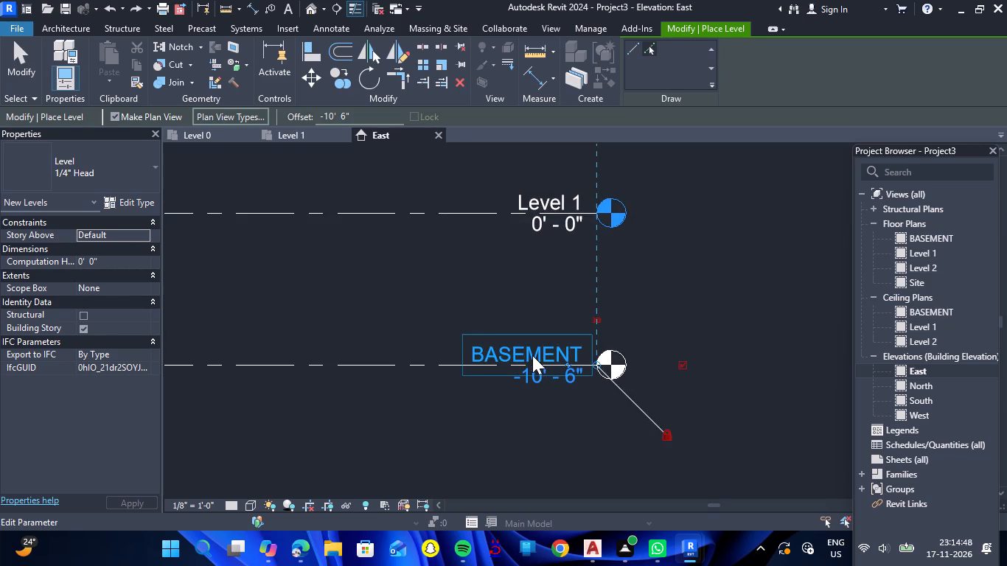
{"action": "scroll", "coordinate": [530, 347], "scroll_direction": "up", "scroll_amount": 1}
{"action": "scroll", "coordinate": [534, 334], "scroll_direction": "down", "scroll_amount": 1}
{"action": "scroll", "coordinate": [537, 175], "scroll_direction": "up", "scroll_amount": 2}
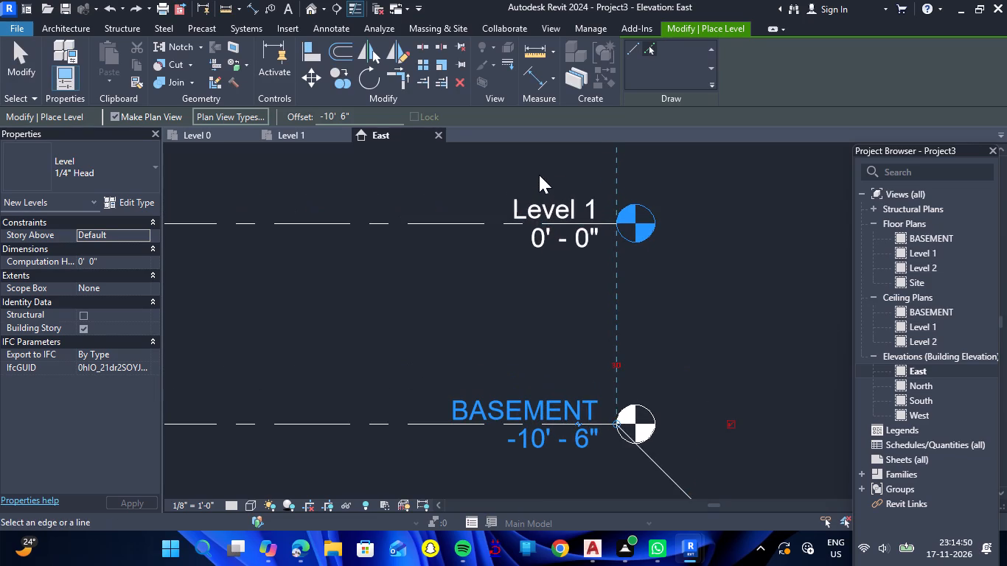
Examine the BASEMENT, Level 1 and Level 2 lines and their elevations in the East elevation.
{"action": "scroll", "coordinate": [539, 178], "scroll_direction": "down", "scroll_amount": 10}
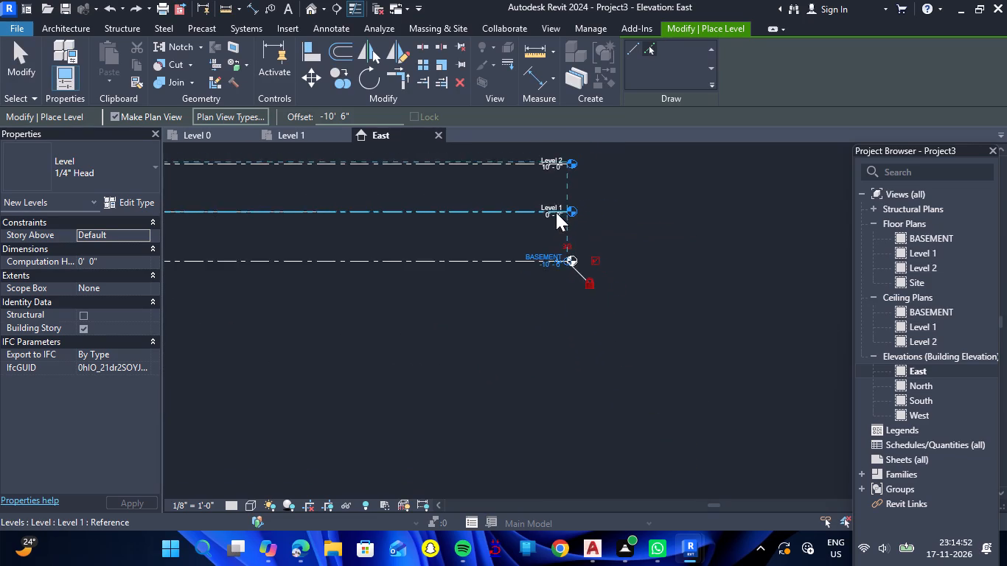
{"action": "scroll", "coordinate": [544, 187], "scroll_direction": "up", "scroll_amount": 2}
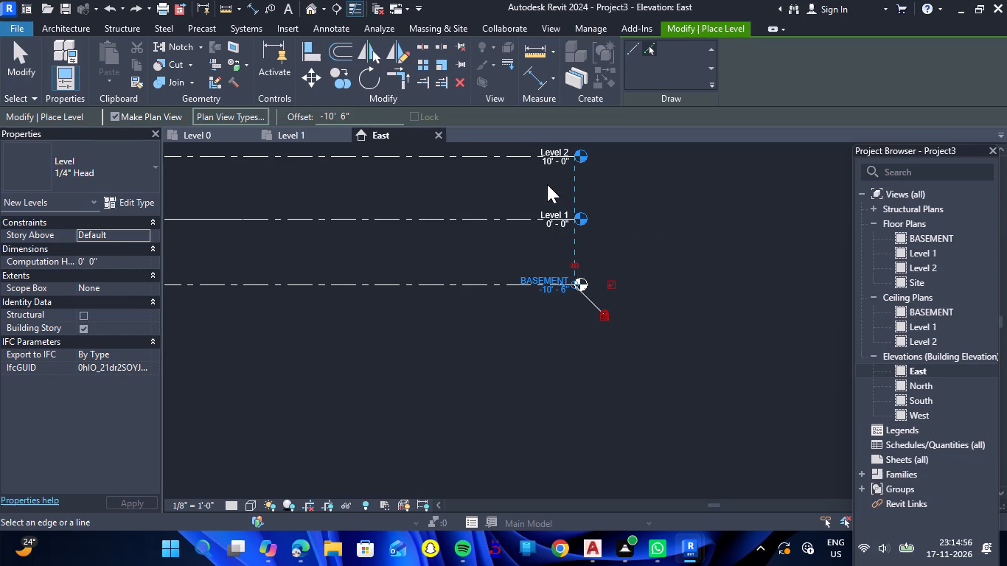
{"action": "scroll", "coordinate": [556, 195], "scroll_direction": "down", "scroll_amount": 3}
{"action": "scroll", "coordinate": [556, 194], "scroll_direction": "up", "scroll_amount": 5}
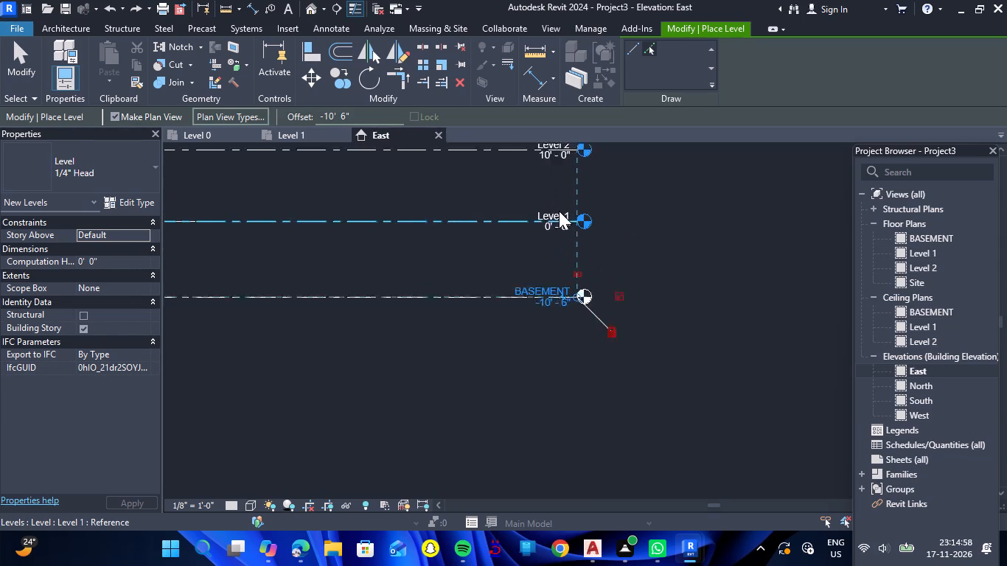
{"action": "scroll", "coordinate": [559, 211], "scroll_direction": "up", "scroll_amount": 1}
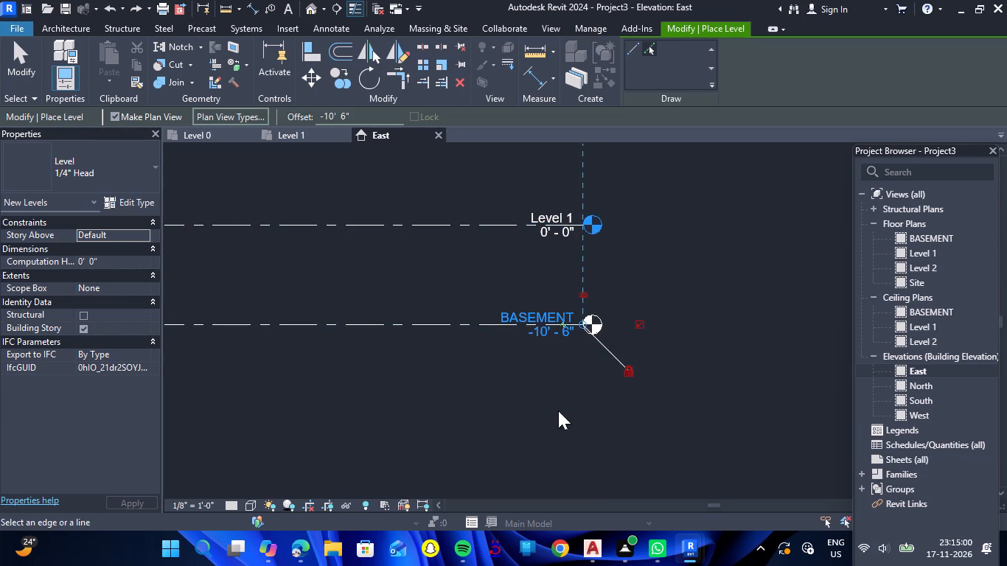
{"action": "scroll", "coordinate": [560, 331], "scroll_direction": "down", "scroll_amount": 3}
{"action": "scroll", "coordinate": [543, 230], "scroll_direction": "up", "scroll_amount": 2}
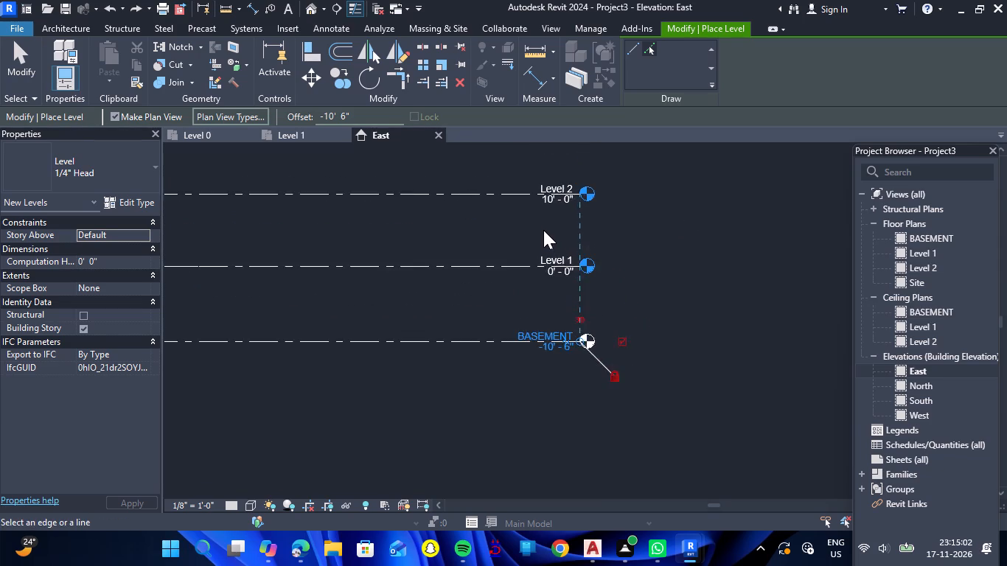
{"action": "scroll", "coordinate": [543, 230], "scroll_direction": "up", "scroll_amount": 2}
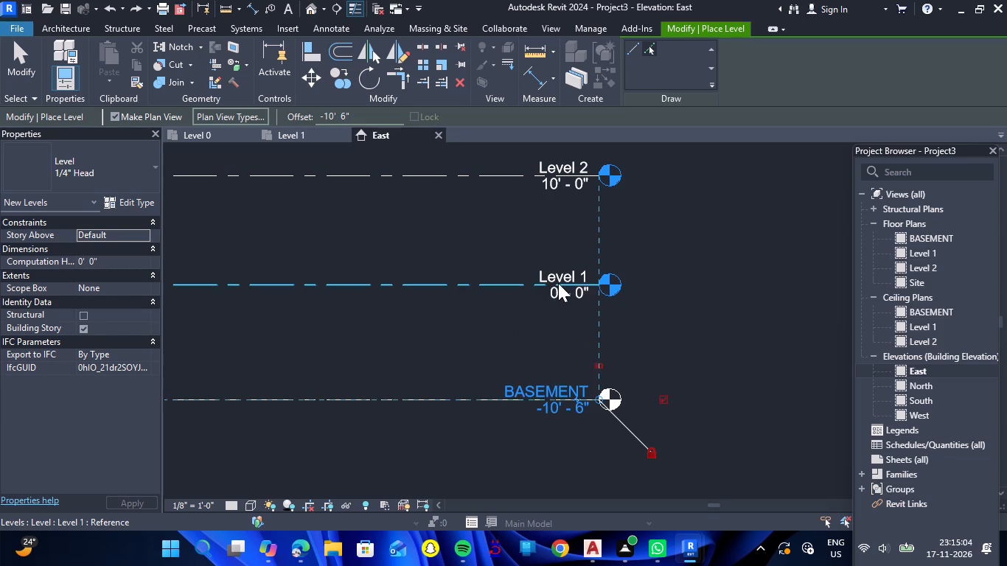
{"action": "scroll", "coordinate": [548, 263], "scroll_direction": "up", "scroll_amount": 4}
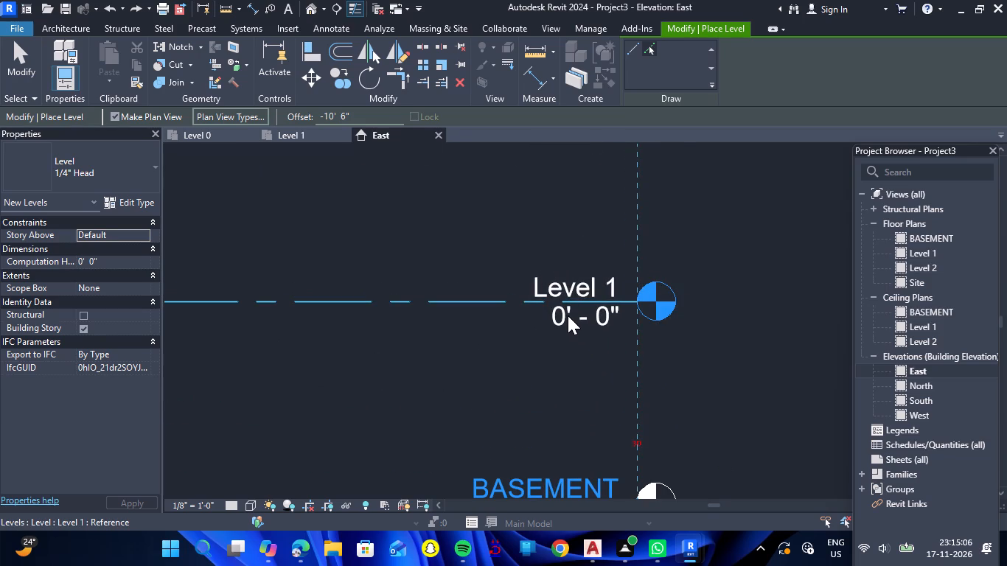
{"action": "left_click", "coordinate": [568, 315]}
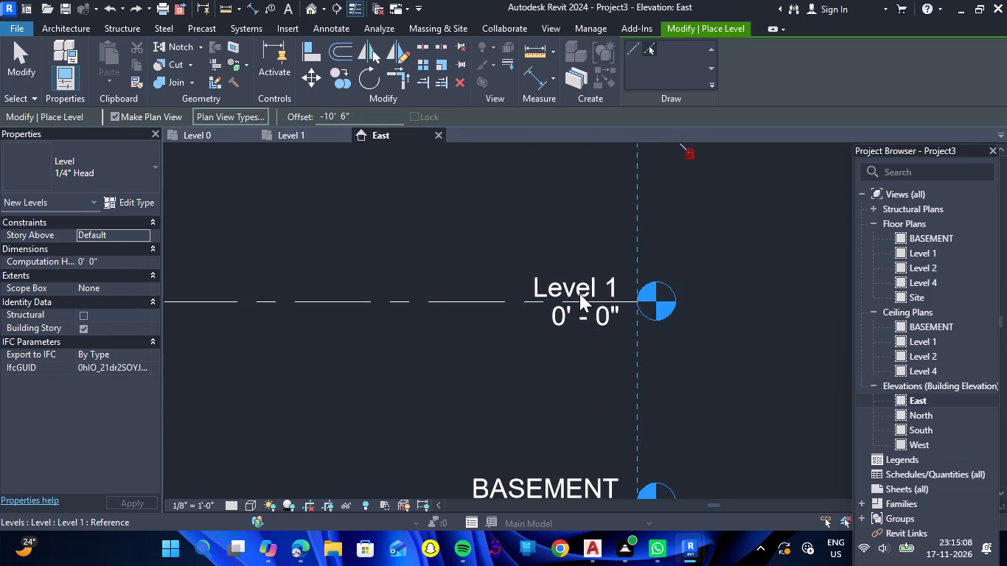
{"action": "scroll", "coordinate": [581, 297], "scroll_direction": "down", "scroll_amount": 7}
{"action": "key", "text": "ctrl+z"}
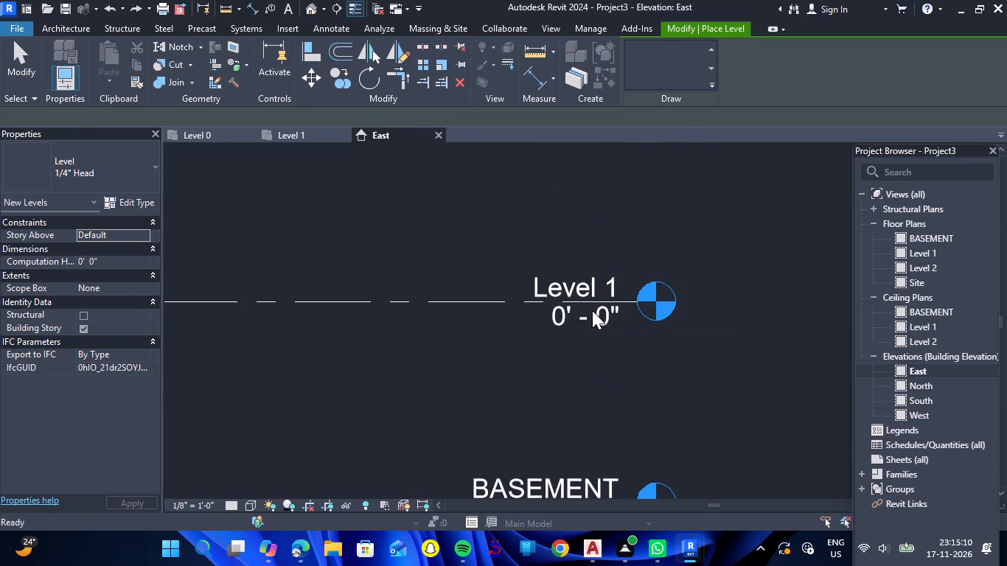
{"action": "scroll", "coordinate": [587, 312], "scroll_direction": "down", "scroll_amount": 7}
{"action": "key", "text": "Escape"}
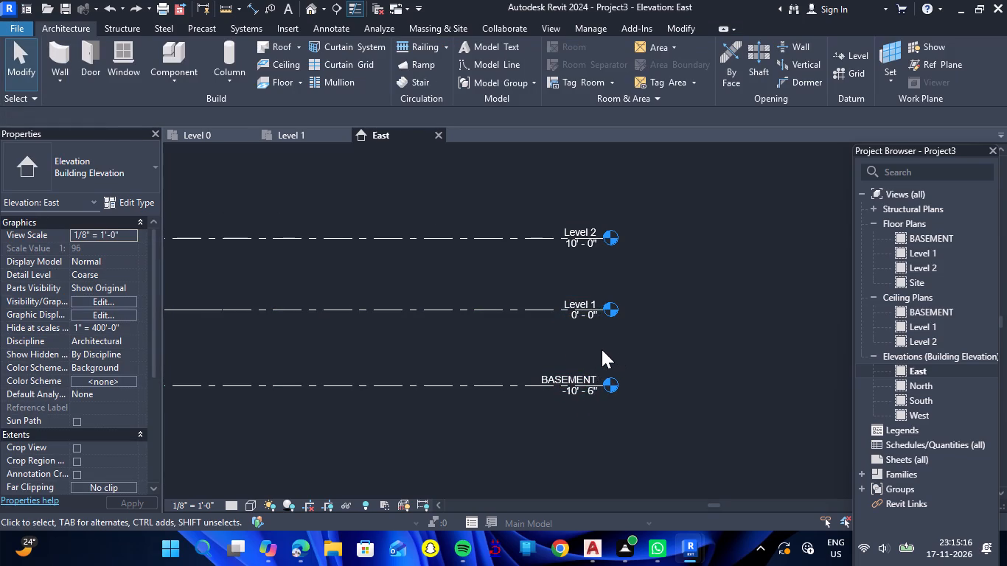
Add a new level offset 2' 0" above Level 1 by picking the Level 1 line.
{"action": "scroll", "coordinate": [579, 301], "scroll_direction": "up", "scroll_amount": 10}
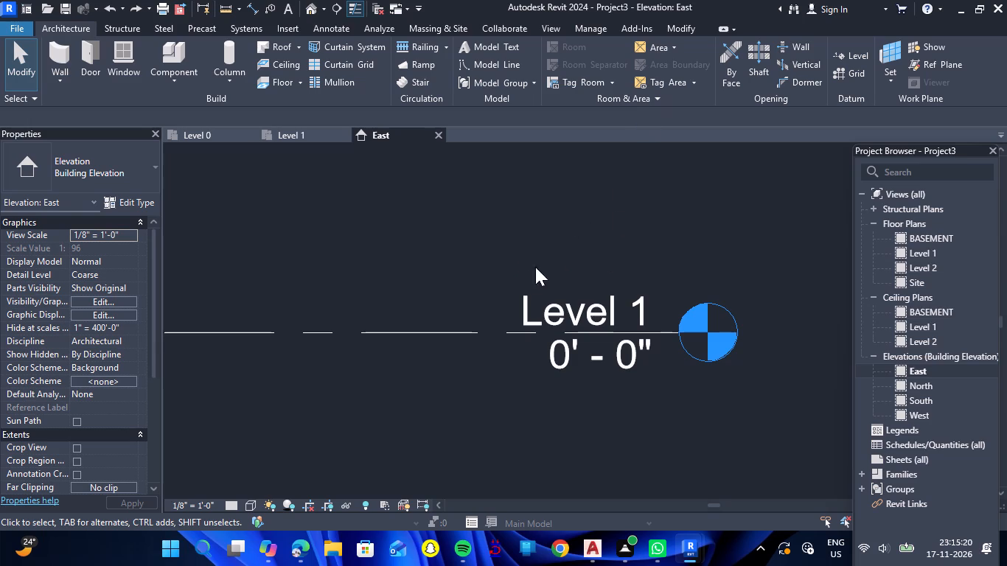
{"action": "left_click", "coordinate": [854, 53]}
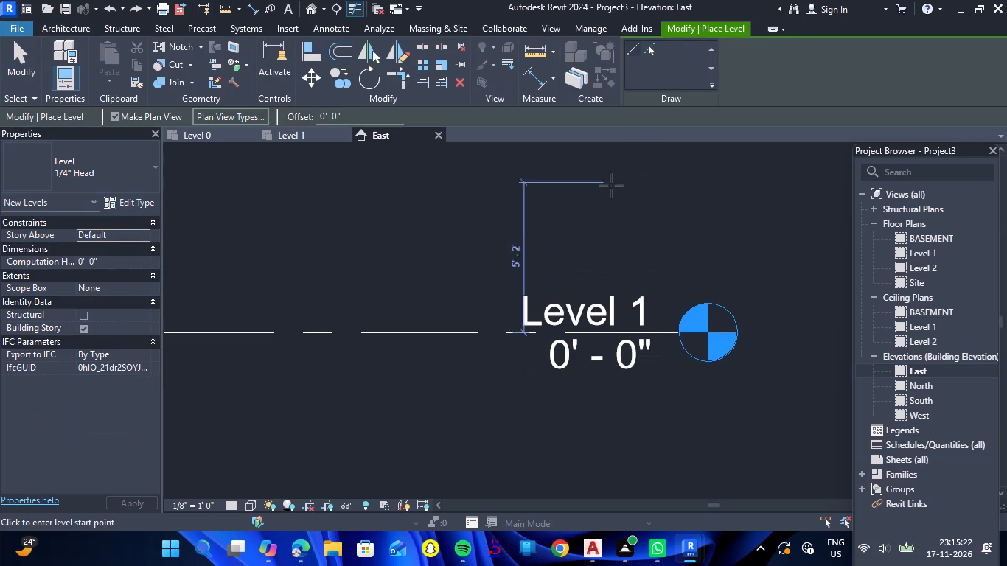
{"action": "left_click", "coordinate": [360, 114]}
{"action": "left_click", "coordinate": [360, 114]}
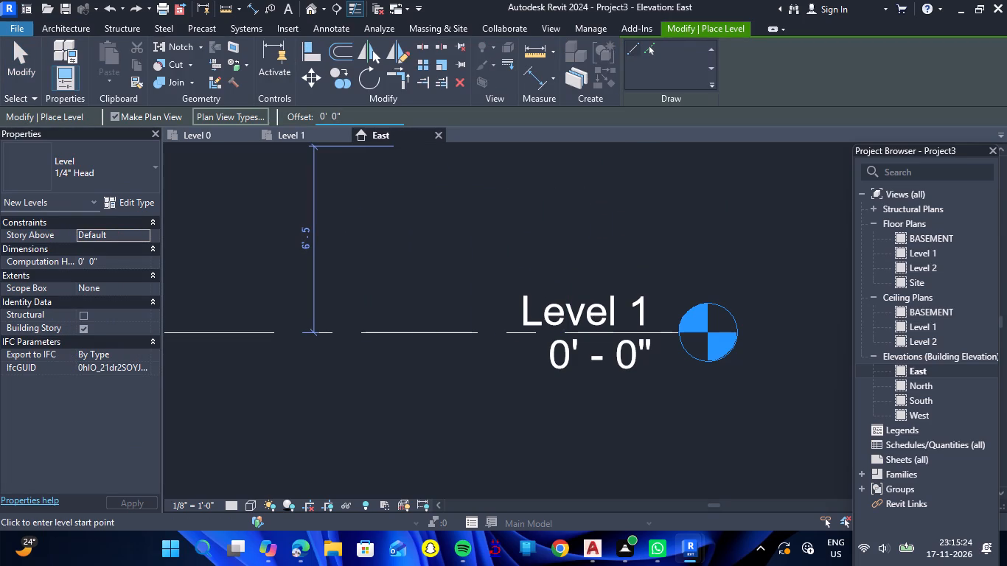
{"action": "double_click", "coordinate": [360, 114]}
{"action": "key", "text": "BackSpace"}
{"action": "key", "text": "BackSpace"}
{"action": "key", "text": "BackSpace"}
{"action": "key", "text": "BackSpace"}
{"action": "key", "text": "BackSpace"}
{"action": "key", "text": "BackSpace"}
{"action": "key", "text": "BackSpace"}
{"action": "key", "text": "BackSpace"}
{"action": "key", "text": "BackSpace"}
{"action": "key", "text": "BackSpace"}
{"action": "key", "text": "BackSpace"}
{"action": "key", "text": "BackSpace"}
{"action": "key", "text": "BackSpace"}
{"action": "key", "text": "BackSpace"}
{"action": "key", "text": "BackSpace"}
{"action": "type", "text": "2'"}
{"action": "key", "text": "Return"}
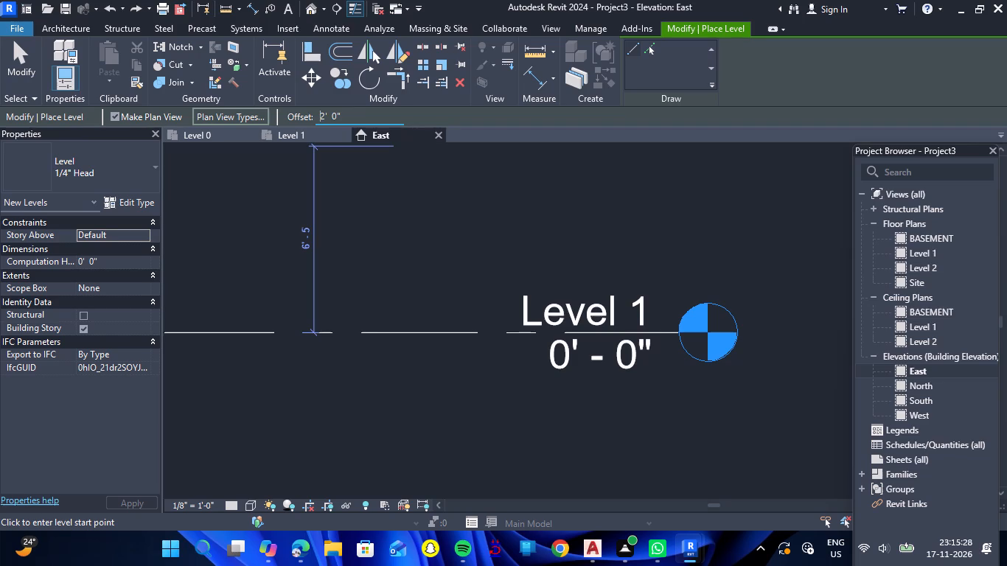
{"action": "scroll", "coordinate": [408, 284], "scroll_direction": "down", "scroll_amount": 4}
{"action": "left_click", "coordinate": [651, 53]}
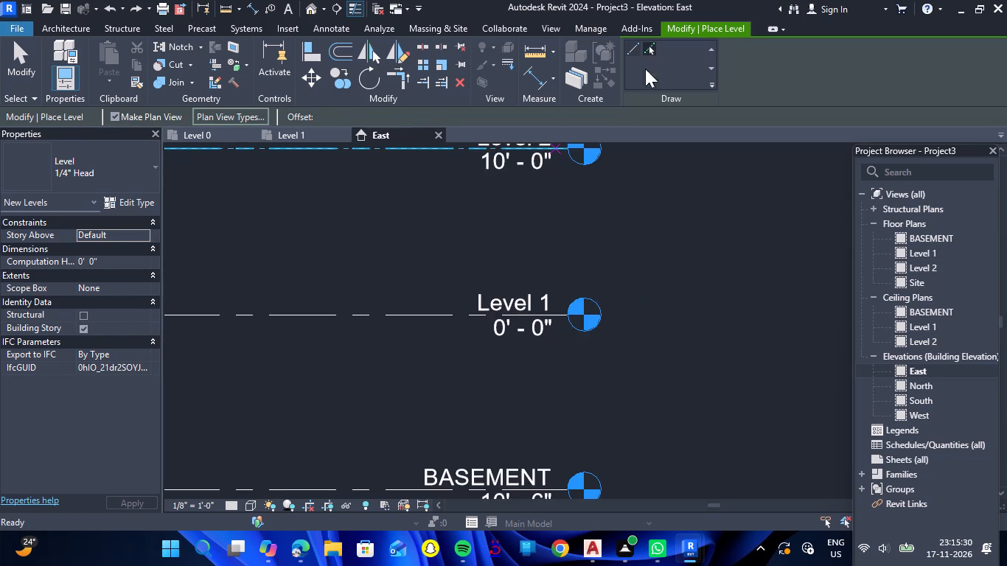
{"action": "scroll", "coordinate": [338, 296], "scroll_direction": "down", "scroll_amount": 3}
{"action": "scroll", "coordinate": [282, 236], "scroll_direction": "up", "scroll_amount": 4}
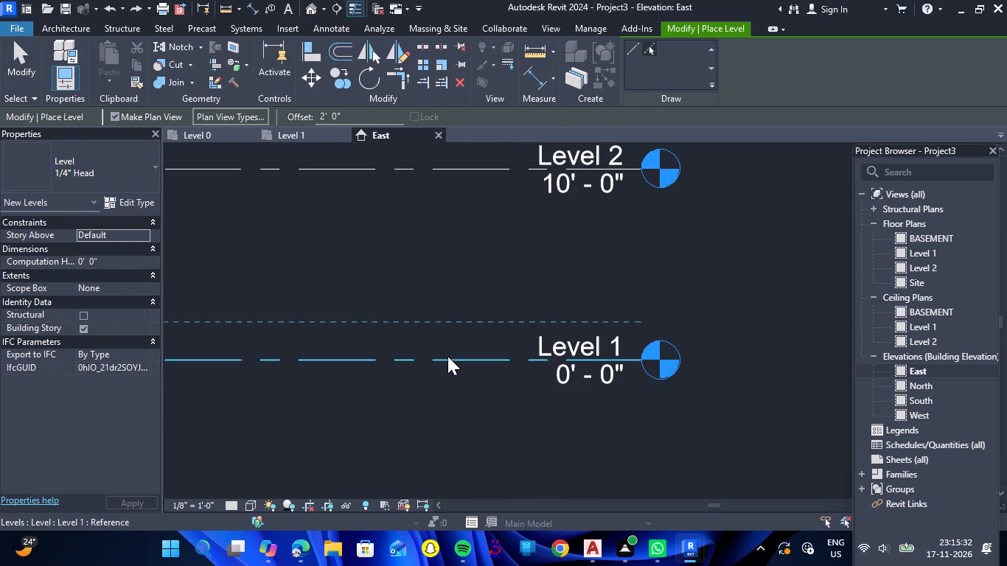
{"action": "left_click", "coordinate": [448, 357]}
{"action": "key", "text": "Escape"}
{"action": "scroll", "coordinate": [495, 383], "scroll_direction": "down", "scroll_amount": 2}
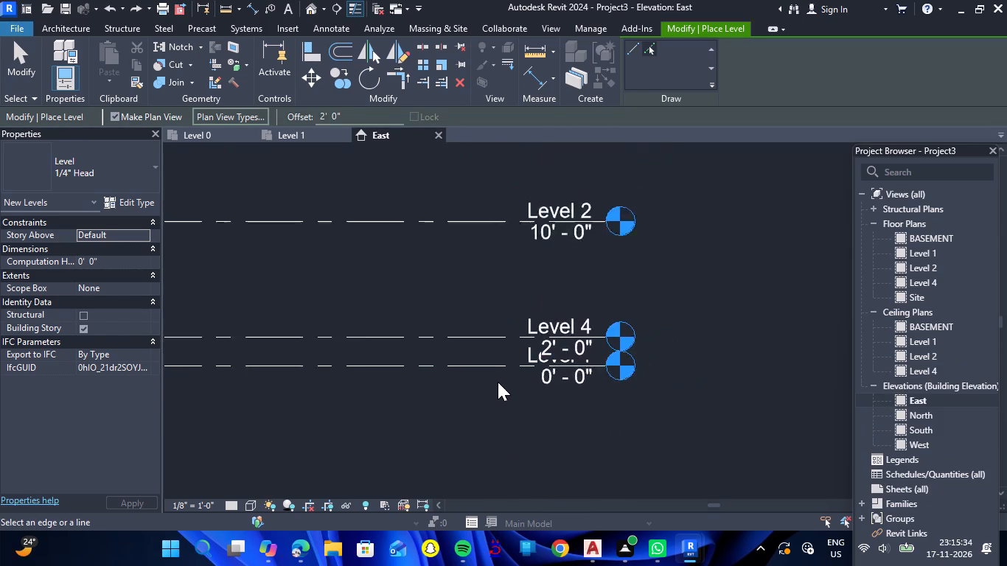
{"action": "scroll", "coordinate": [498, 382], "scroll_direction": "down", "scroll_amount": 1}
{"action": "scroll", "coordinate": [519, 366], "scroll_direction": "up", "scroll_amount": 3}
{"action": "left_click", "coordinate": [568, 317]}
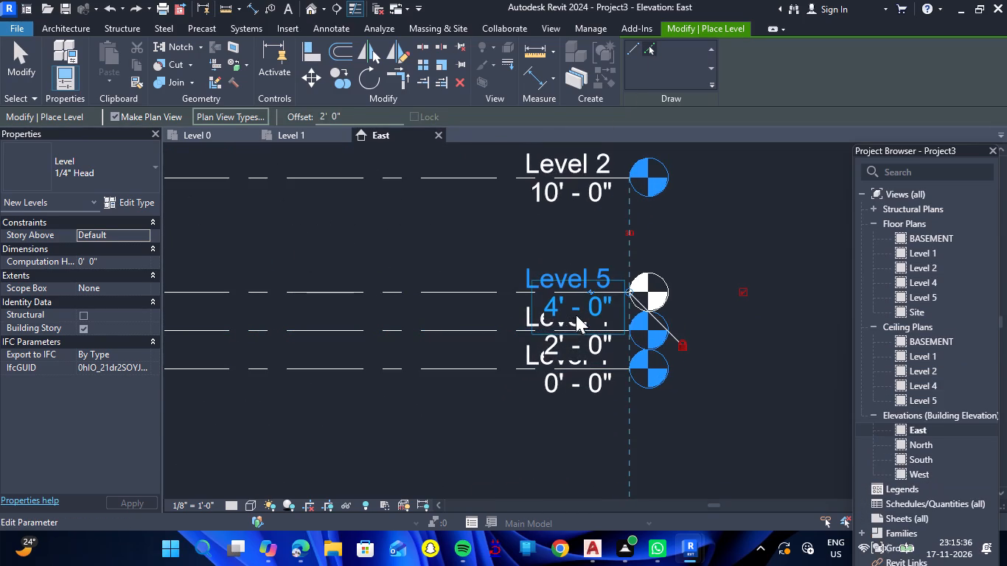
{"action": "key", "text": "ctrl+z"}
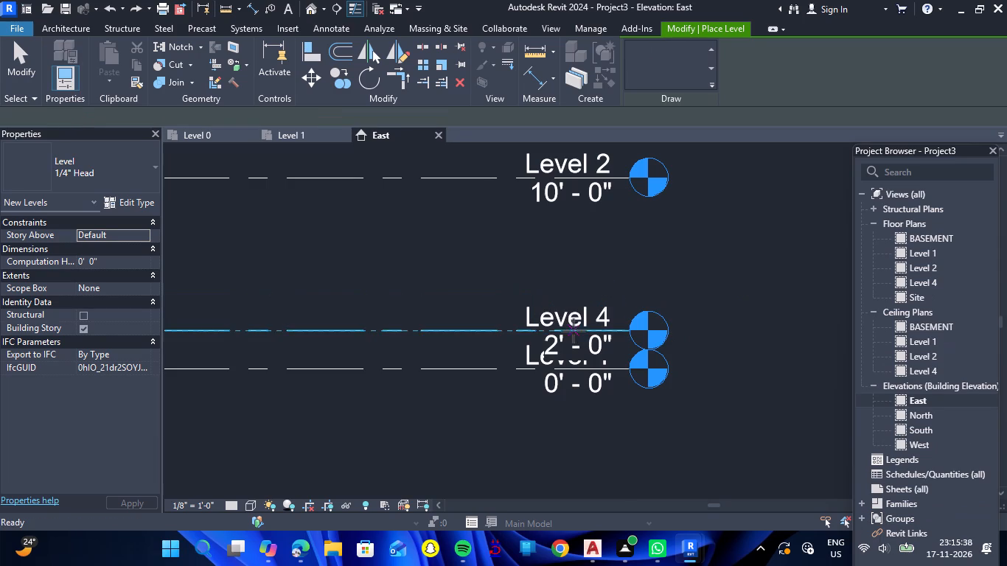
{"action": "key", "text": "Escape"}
Rename the new level at 2' 0" as PLINTH.
{"action": "left_click", "coordinate": [575, 303]}
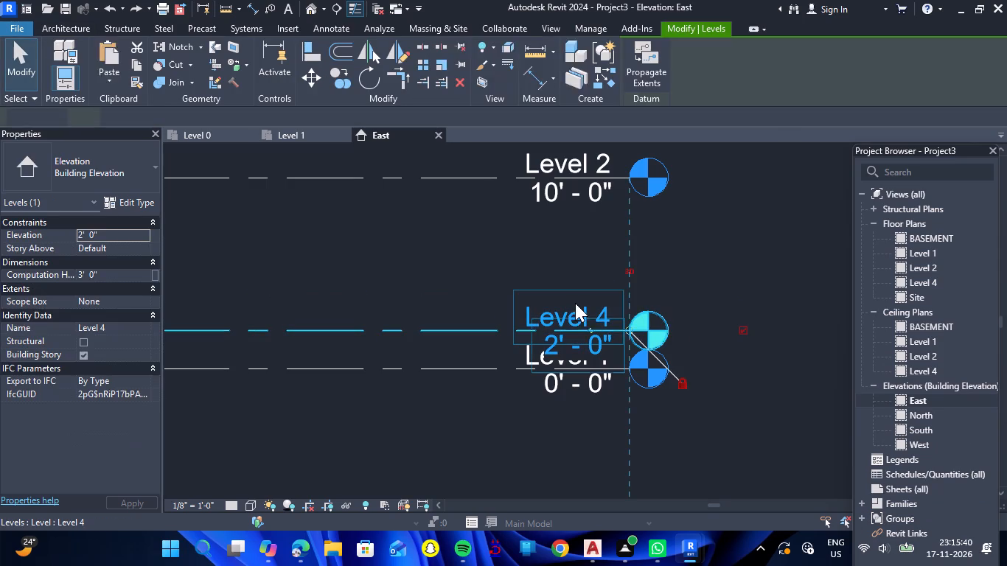
{"action": "left_click", "coordinate": [592, 317]}
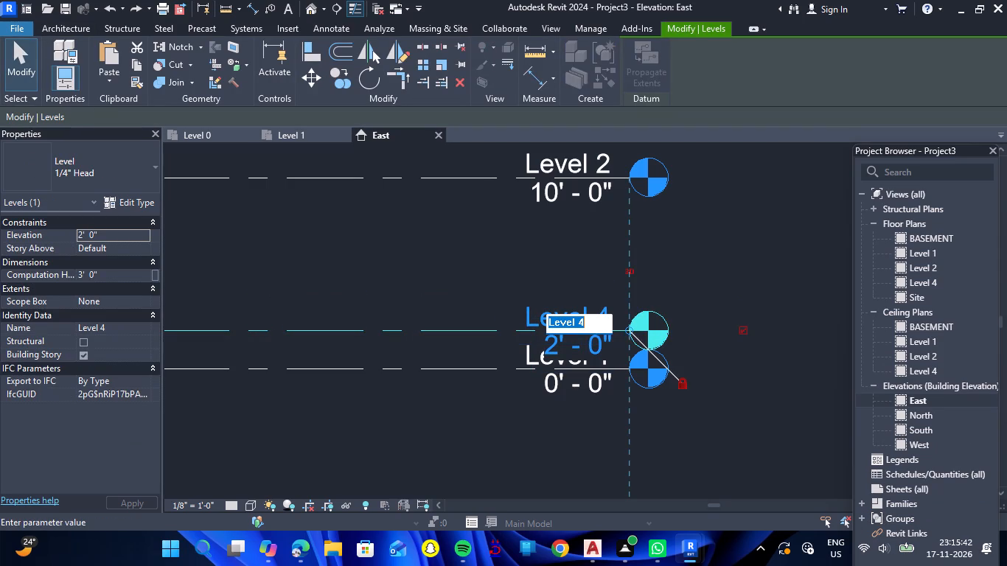
{"action": "key", "text": "BackSpace"}
{"action": "type", "text": "PLINTH"}
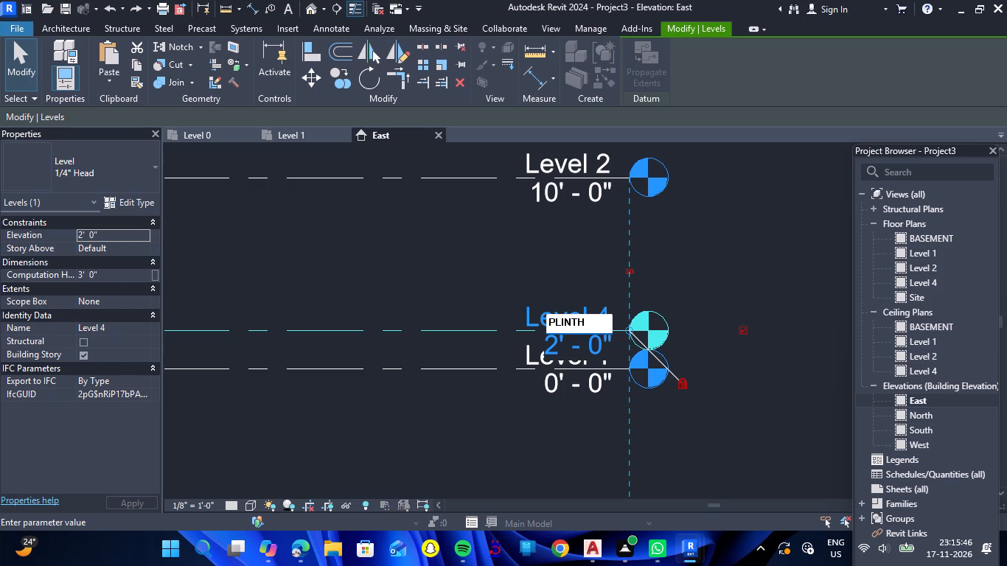
{"action": "left_click", "coordinate": [668, 278]}
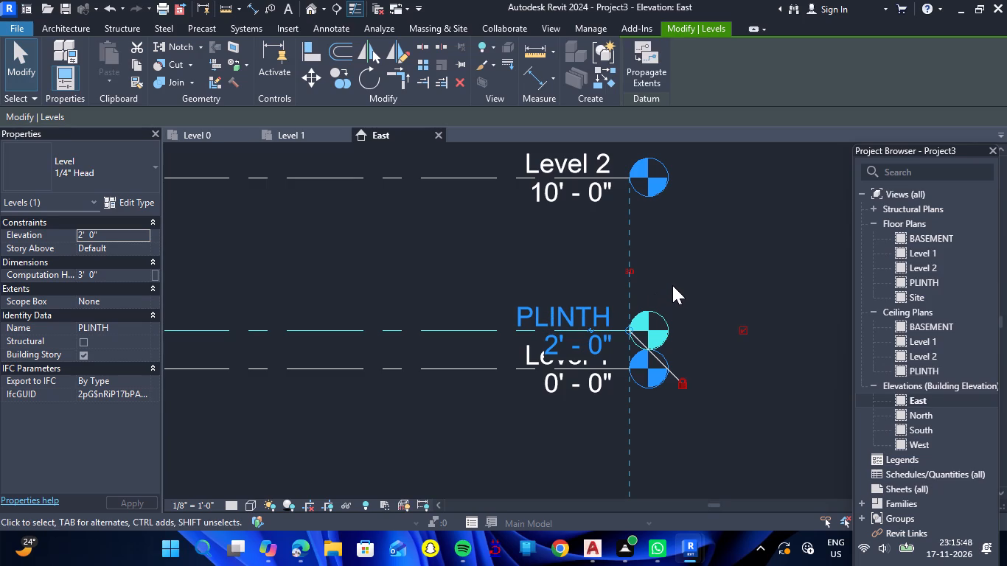
Delete the Level 2 line at 10' 0" together with its floor and ceiling plan views.
{"action": "scroll", "coordinate": [673, 287], "scroll_direction": "down", "scroll_amount": 9}
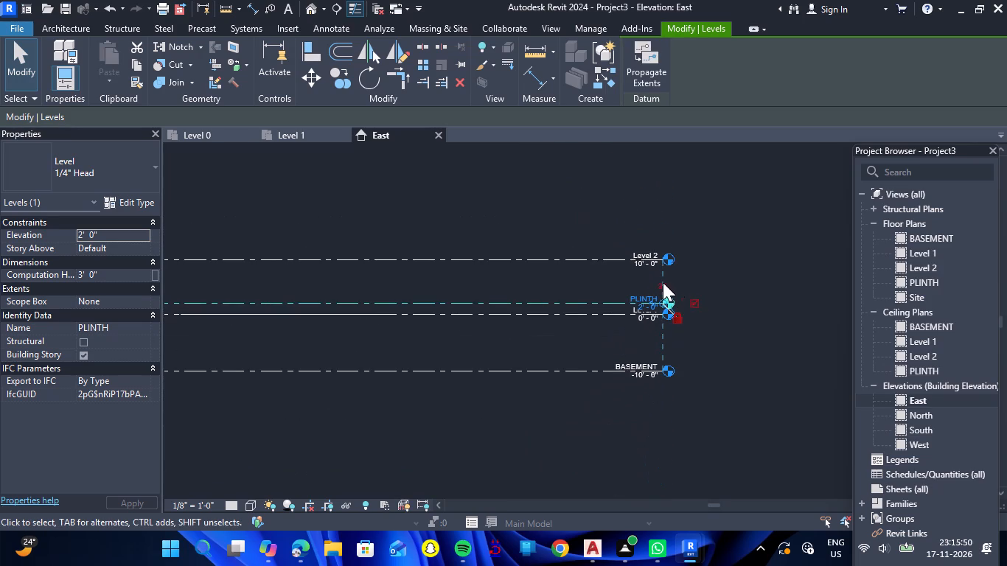
{"action": "scroll", "coordinate": [648, 274], "scroll_direction": "up", "scroll_amount": 9}
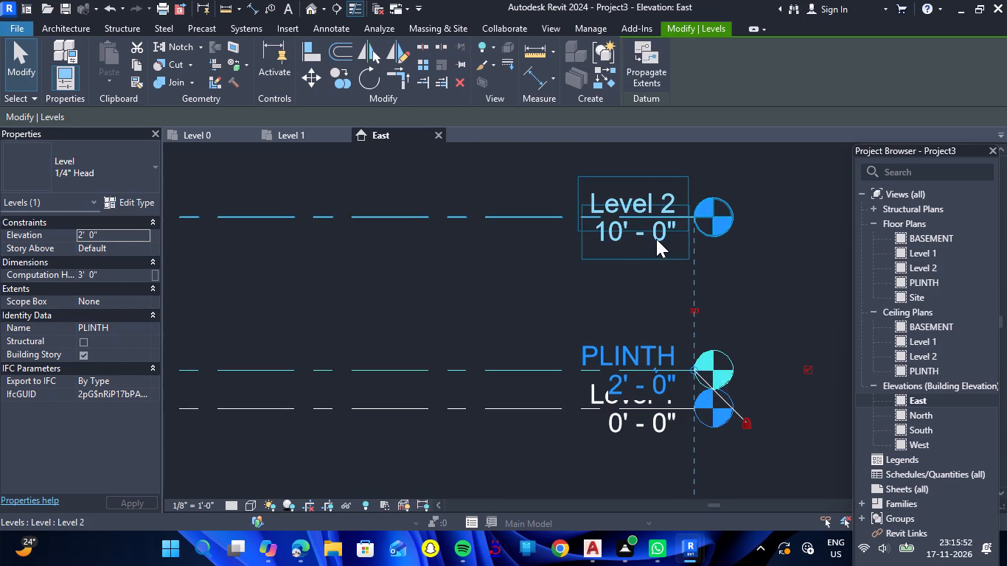
{"action": "scroll", "coordinate": [656, 241], "scroll_direction": "down", "scroll_amount": 3}
{"action": "left_click", "coordinate": [574, 226]}
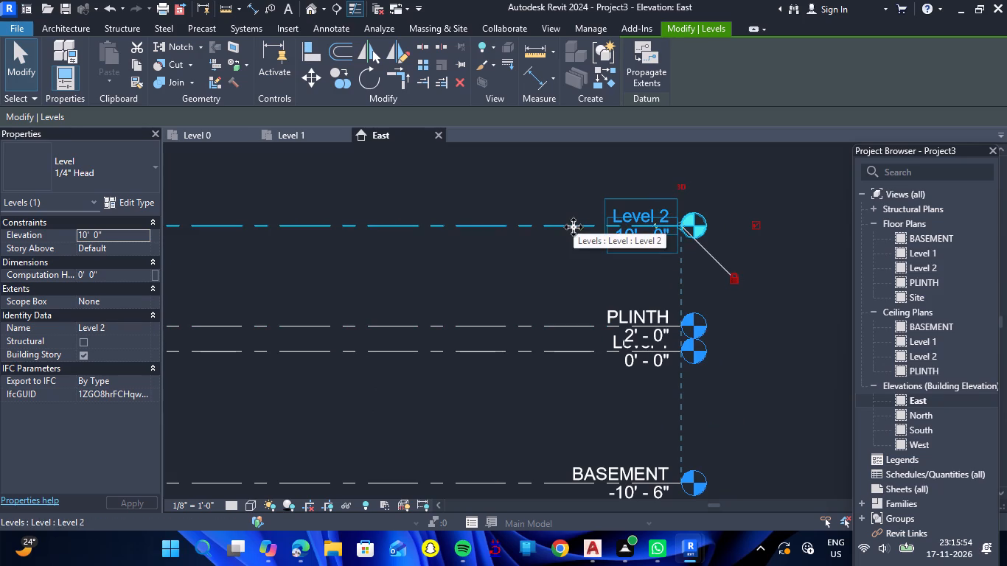
{"action": "key", "text": "Delete"}
{"action": "left_click", "coordinate": [556, 318]}
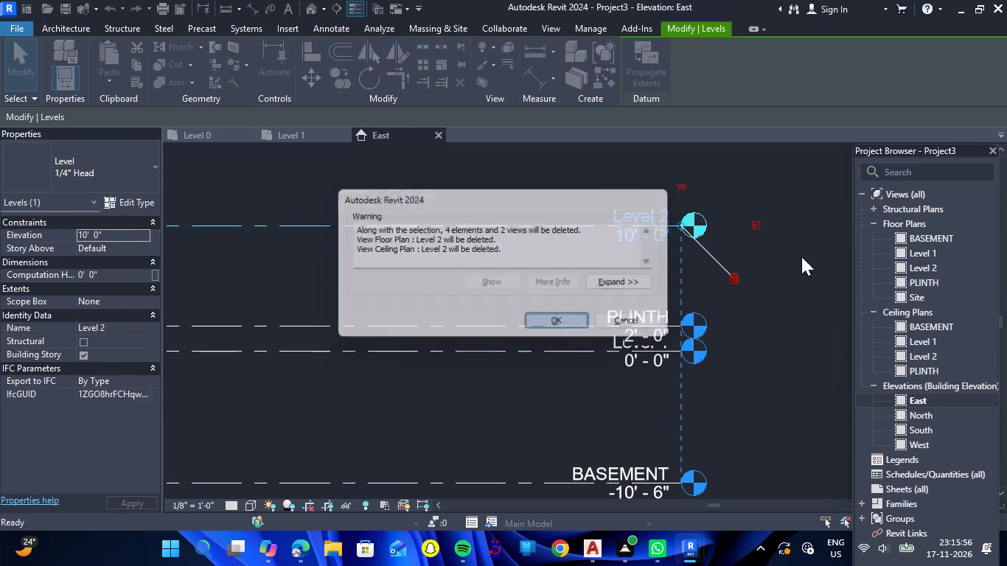
Add a new level offset 10' 6" above PLINTH by picking the PLINTH line.
{"action": "scroll", "coordinate": [736, 310], "scroll_direction": "up", "scroll_amount": 3}
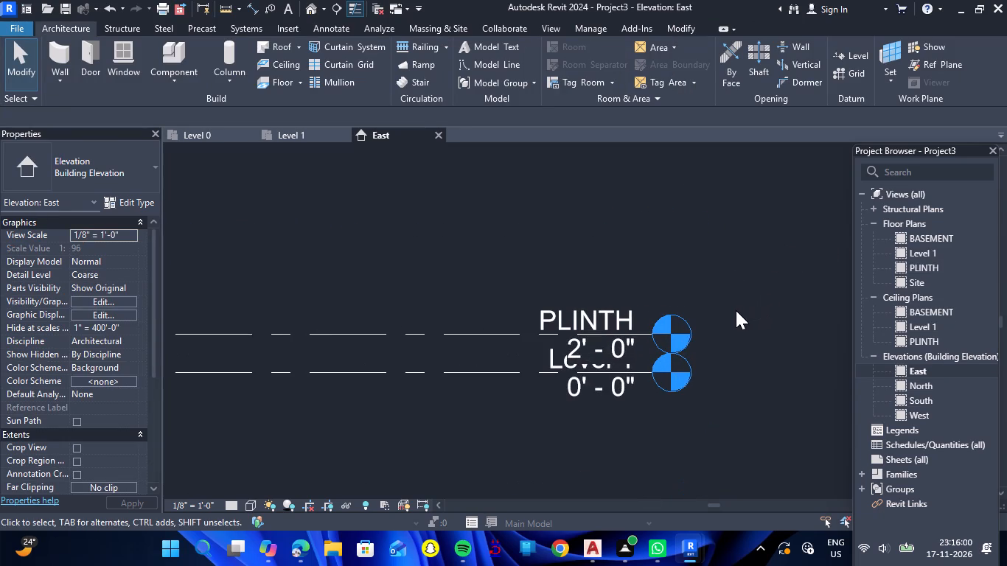
{"action": "left_click", "coordinate": [841, 60]}
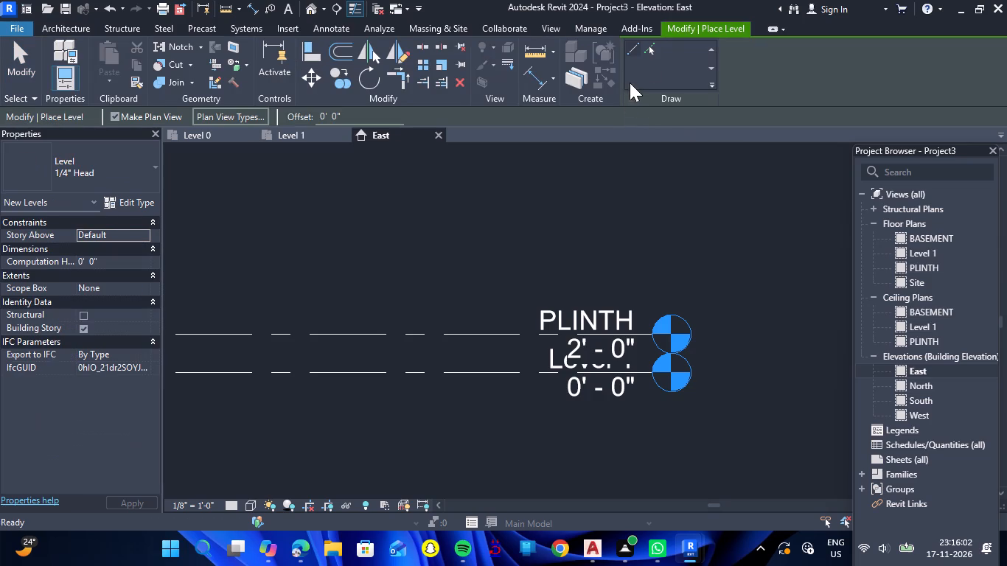
{"action": "left_click", "coordinate": [650, 50]}
{"action": "left_click", "coordinate": [348, 111]}
{"action": "left_click_drag", "start_coordinate": [348, 111], "coordinate": [283, 127]}
{"action": "key", "text": "BackSpace"}
{"action": "type", "text": "10'"}
{"action": "type", "text": "6\""}
{"action": "key", "text": "Return"}
{"action": "left_click", "coordinate": [509, 329]}
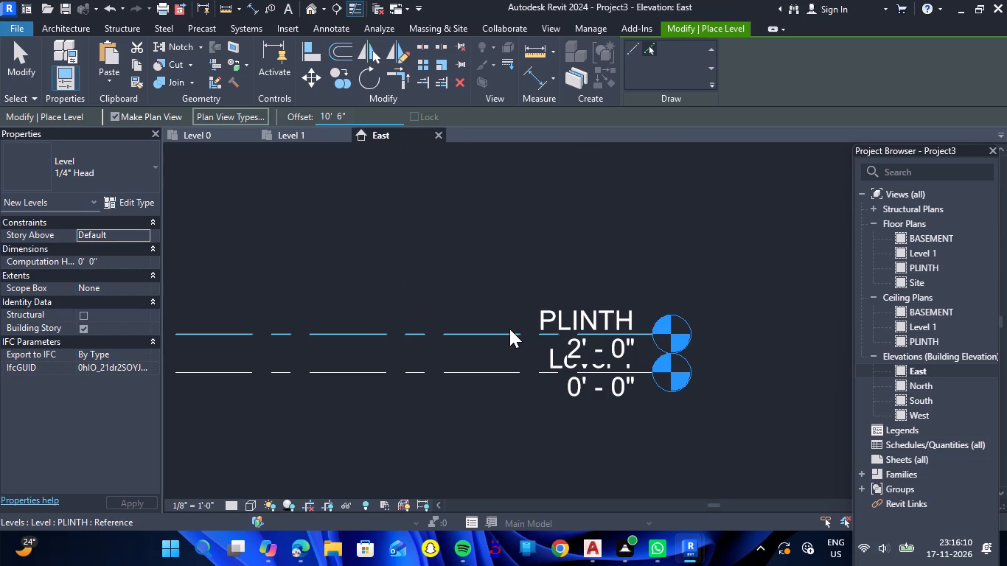
Add another level 10' 6" above the new 12' 6" level by picking that level's line.
{"action": "scroll", "coordinate": [506, 324], "scroll_direction": "down", "scroll_amount": 9}
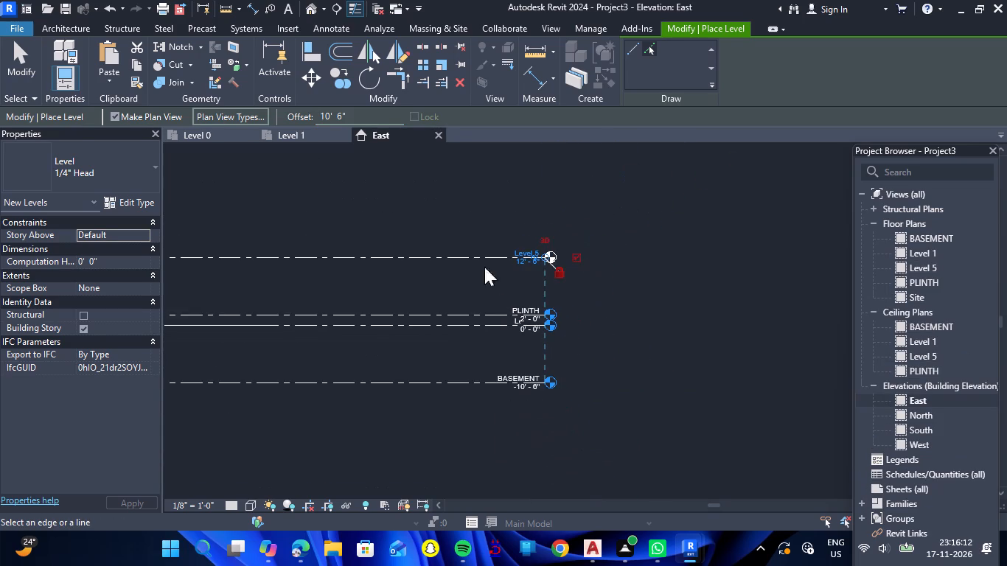
{"action": "scroll", "coordinate": [451, 223], "scroll_direction": "up", "scroll_amount": 4}
{"action": "left_click", "coordinate": [473, 283]}
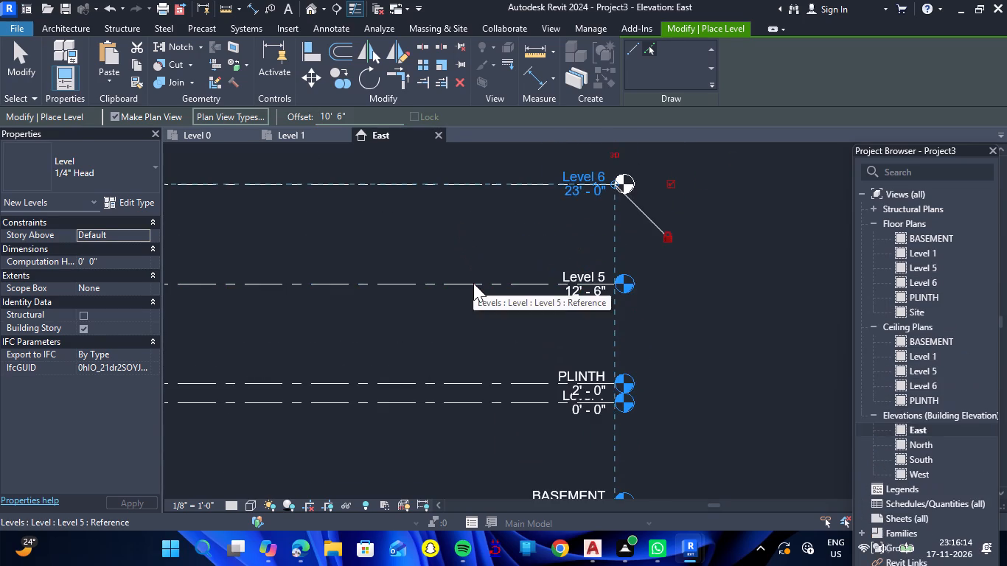
{"action": "scroll", "coordinate": [473, 283], "scroll_direction": "down", "scroll_amount": 3}
{"action": "scroll", "coordinate": [466, 223], "scroll_direction": "down", "scroll_amount": 1}
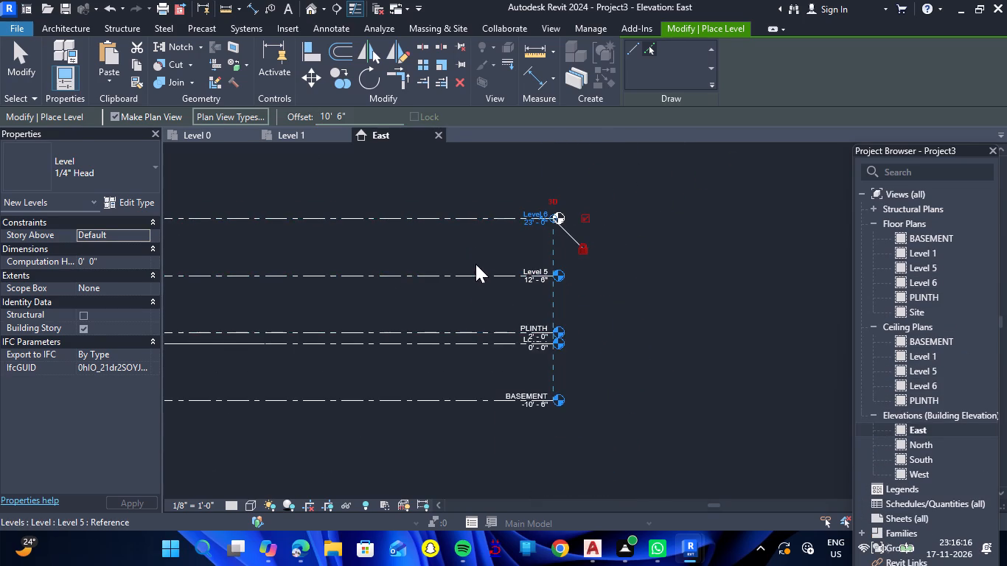
{"action": "scroll", "coordinate": [478, 232], "scroll_direction": "down", "scroll_amount": 2}
{"action": "scroll", "coordinate": [441, 201], "scroll_direction": "up", "scroll_amount": 3}
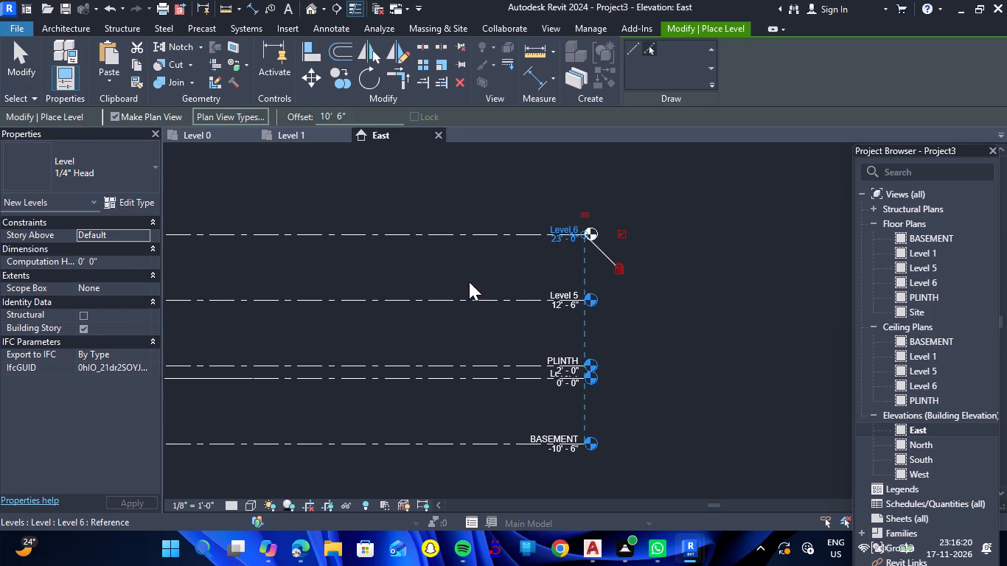
Add four more levels above the 23' 0" level, each offset 10' 6" from the one below.
{"action": "left_click", "coordinate": [471, 228]}
{"action": "scroll", "coordinate": [467, 234], "scroll_direction": "down", "scroll_amount": 6}
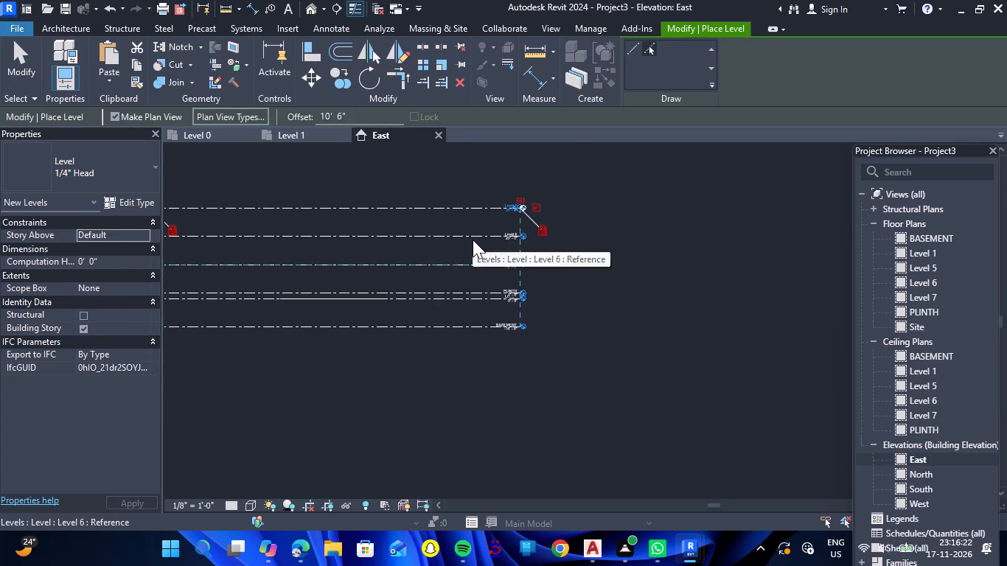
{"action": "scroll", "coordinate": [434, 161], "scroll_direction": "up", "scroll_amount": 5}
{"action": "left_click", "coordinate": [458, 264]}
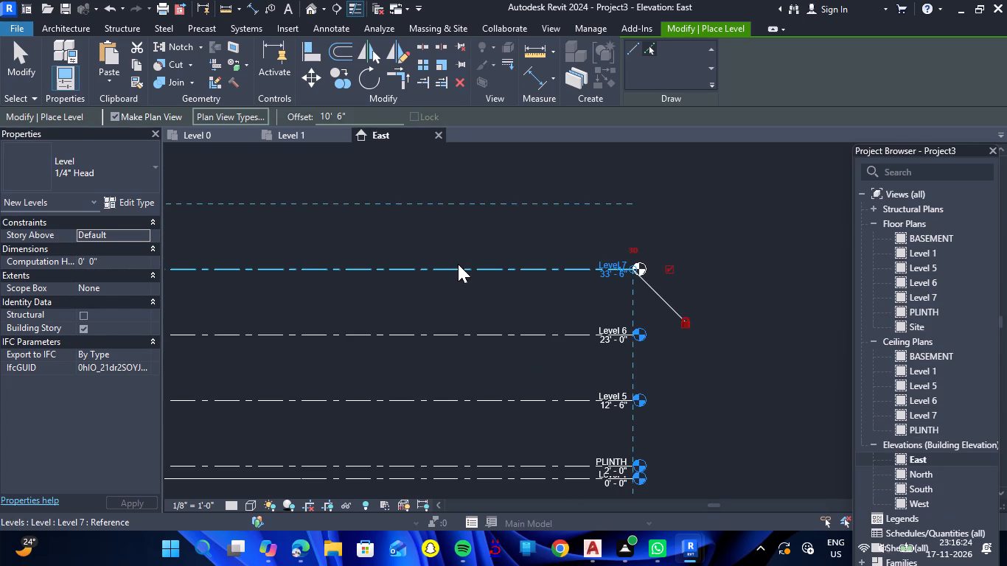
{"action": "left_click", "coordinate": [475, 202]}
{"action": "scroll", "coordinate": [476, 215], "scroll_direction": "down", "scroll_amount": 5}
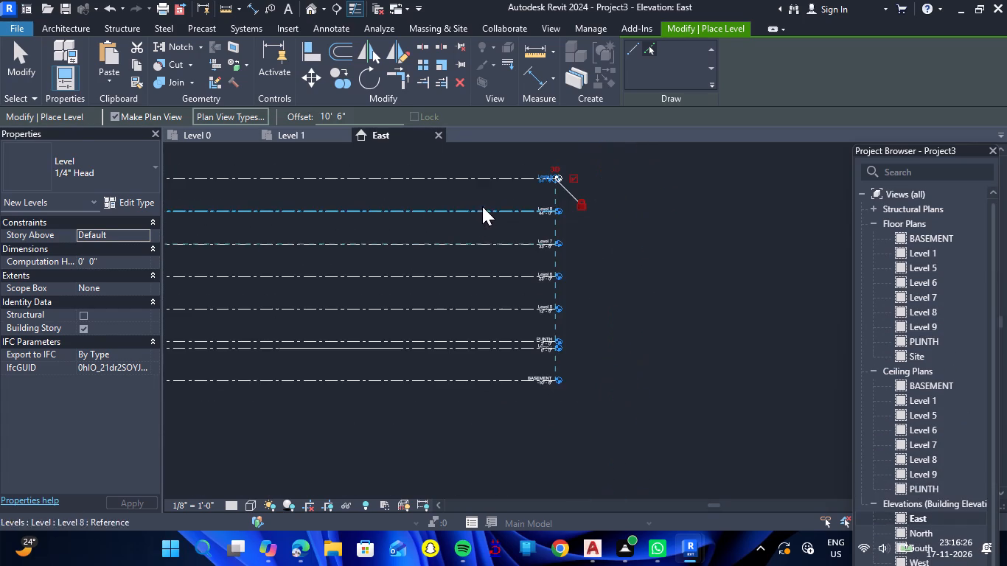
{"action": "scroll", "coordinate": [469, 163], "scroll_direction": "down", "scroll_amount": 3}
{"action": "left_click", "coordinate": [467, 169]}
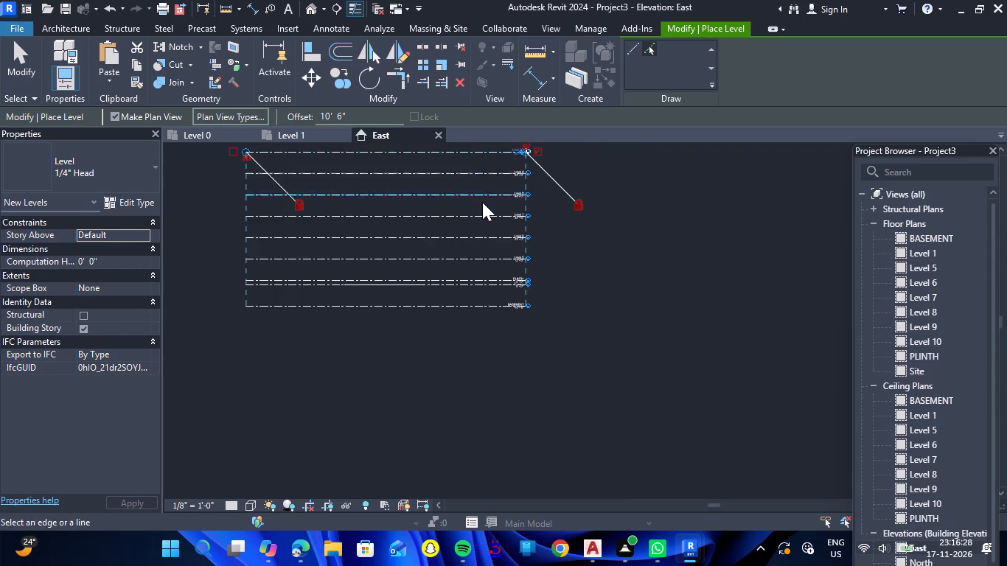
{"action": "scroll", "coordinate": [491, 234], "scroll_direction": "down", "scroll_amount": 4}
{"action": "scroll", "coordinate": [449, 172], "scroll_direction": "up", "scroll_amount": 5}
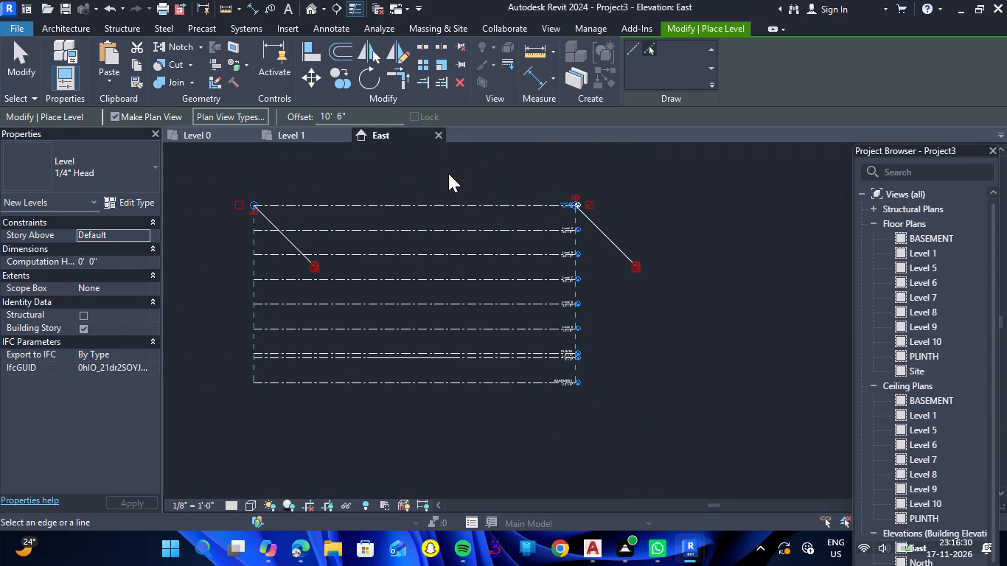
{"action": "key", "text": "Escape"}
{"action": "scroll", "coordinate": [523, 338], "scroll_direction": "down", "scroll_amount": 3}
{"action": "scroll", "coordinate": [552, 377], "scroll_direction": "up", "scroll_amount": 6}
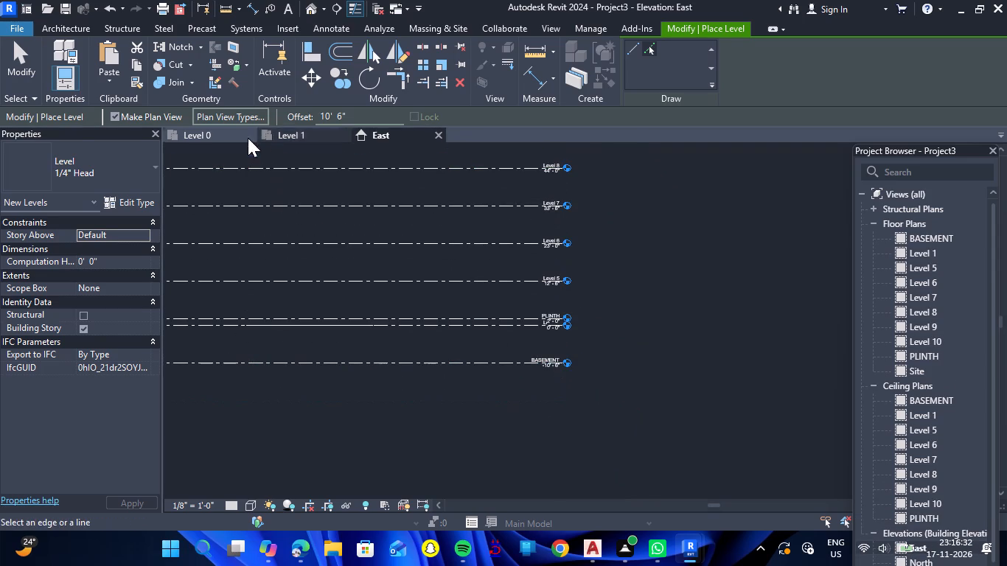
Close the Level 0 floor plan view of Project2.
{"action": "left_click", "coordinate": [218, 139]}
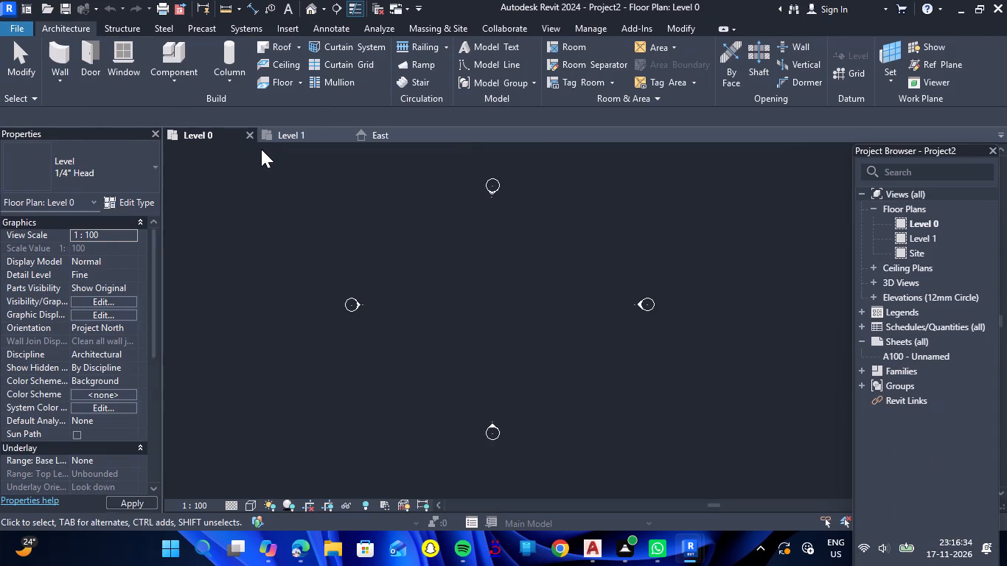
{"action": "left_click", "coordinate": [249, 136]}
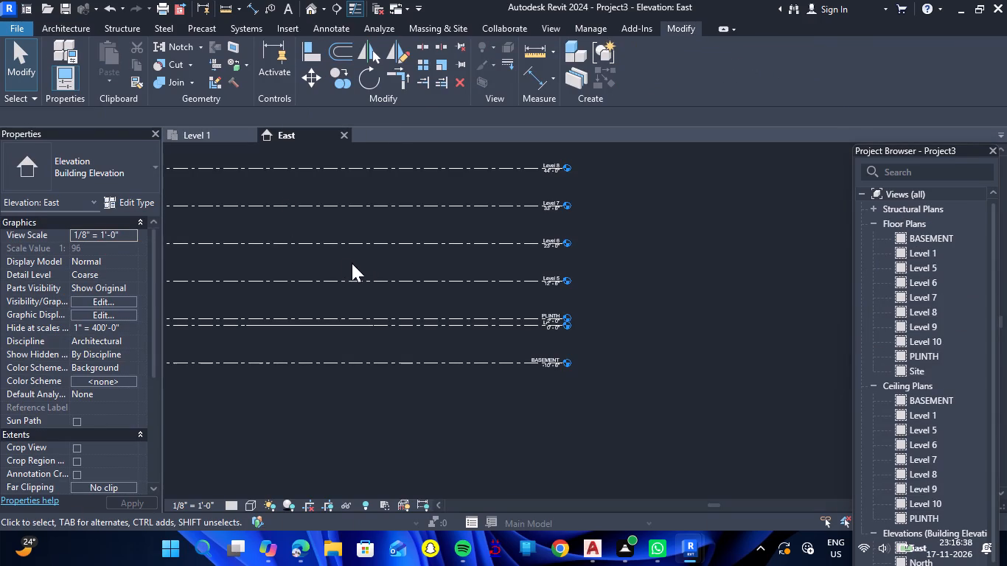
In the Level 1 floor plan, draw a 20' 0" Generic - 9" wall along the basement outline's north side.
{"action": "left_click", "coordinate": [202, 127]}
{"action": "scroll", "coordinate": [350, 243], "scroll_direction": "down", "scroll_amount": 3}
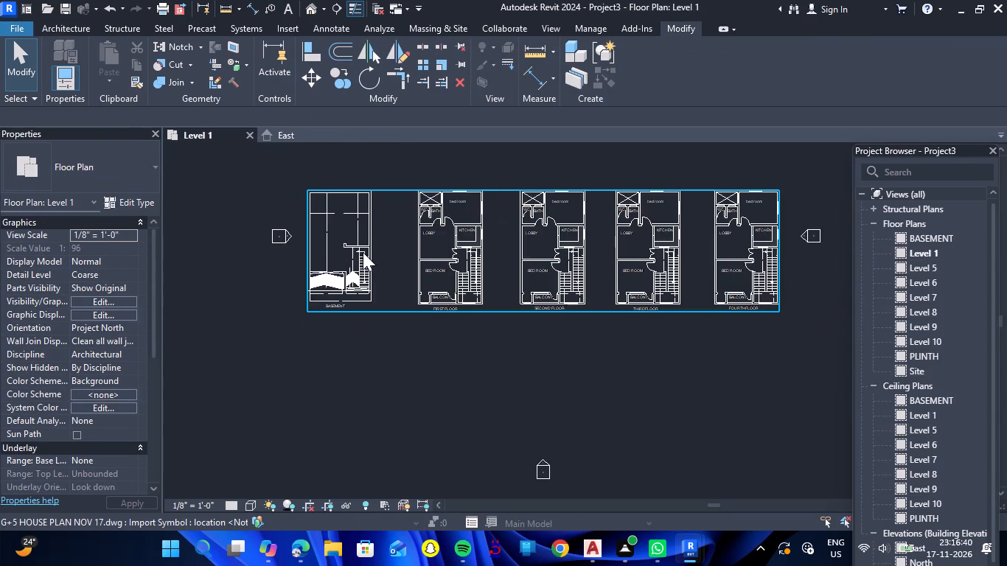
{"action": "scroll", "coordinate": [316, 181], "scroll_direction": "up", "scroll_amount": 9}
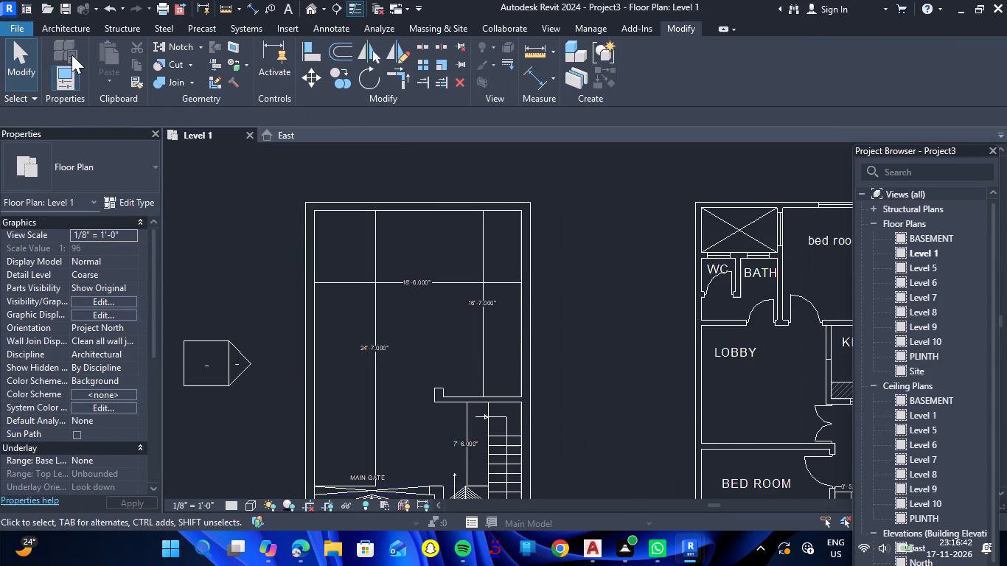
{"action": "left_click", "coordinate": [72, 30]}
{"action": "left_click", "coordinate": [63, 49]}
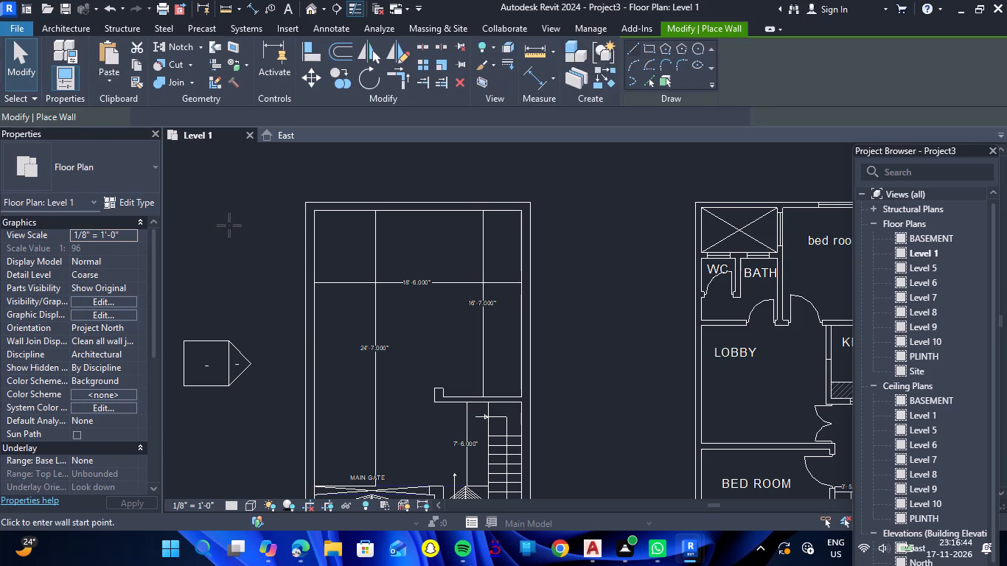
{"action": "scroll", "coordinate": [311, 208], "scroll_direction": "up", "scroll_amount": 6}
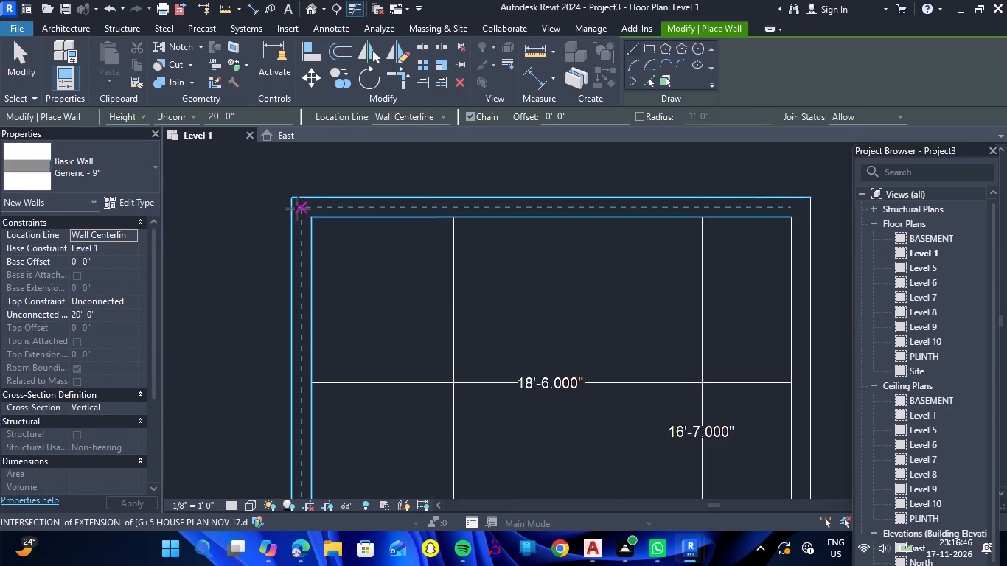
{"action": "left_click", "coordinate": [293, 209]}
{"action": "left_click", "coordinate": [812, 208]}
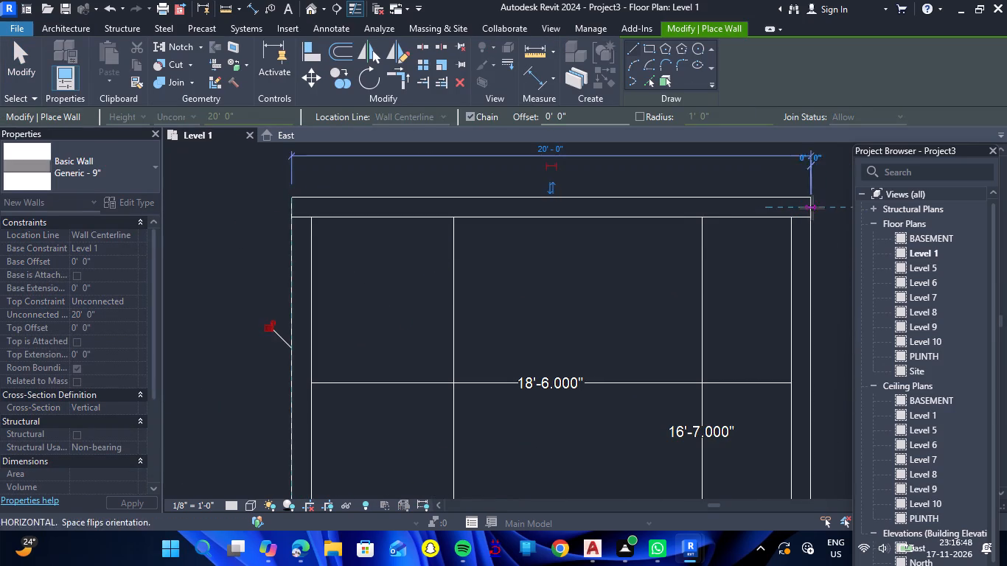
{"action": "key", "text": "Escape"}
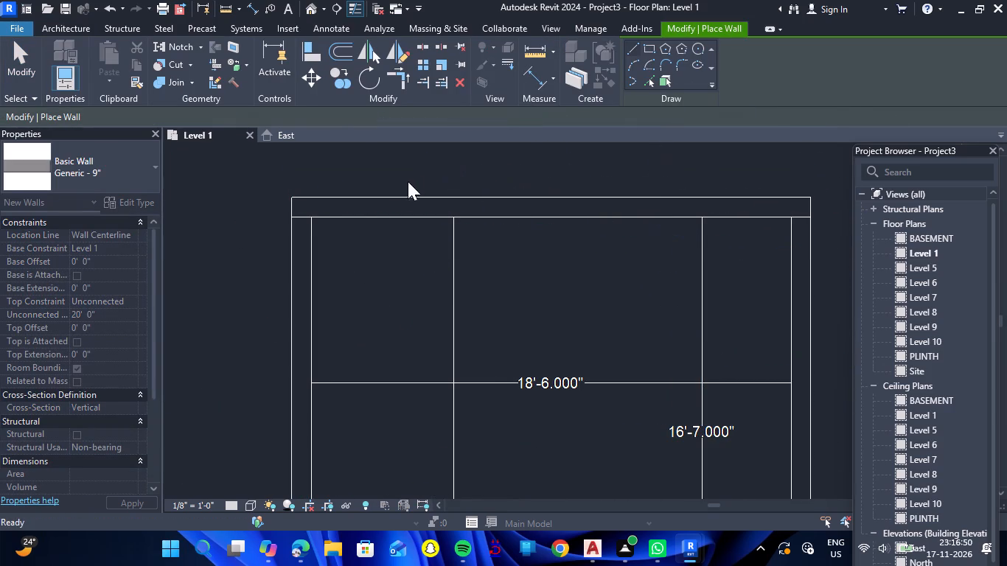
Draw the basement's west exterior wall from the north wall down to the outline's south line.
{"action": "left_click", "coordinate": [303, 198]}
{"action": "scroll", "coordinate": [305, 315], "scroll_direction": "down", "scroll_amount": 7}
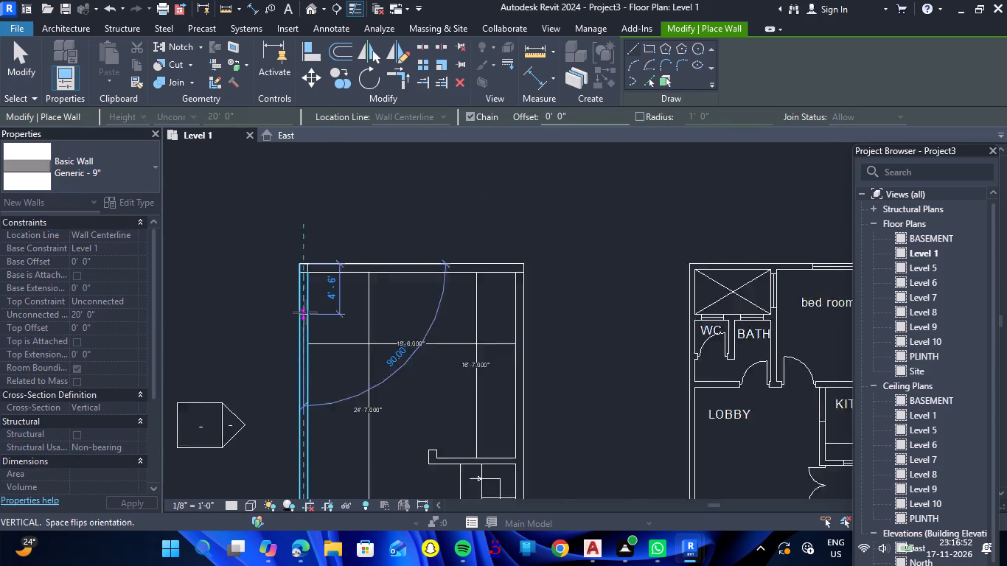
{"action": "scroll", "coordinate": [305, 312], "scroll_direction": "down", "scroll_amount": 7}
{"action": "scroll", "coordinate": [307, 424], "scroll_direction": "up", "scroll_amount": 6}
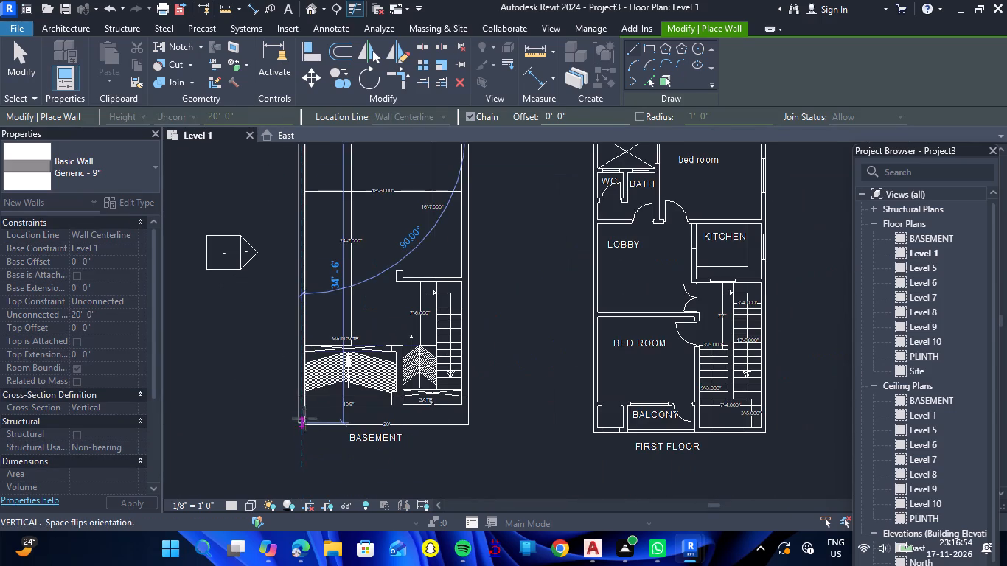
{"action": "scroll", "coordinate": [305, 396], "scroll_direction": "up", "scroll_amount": 12}
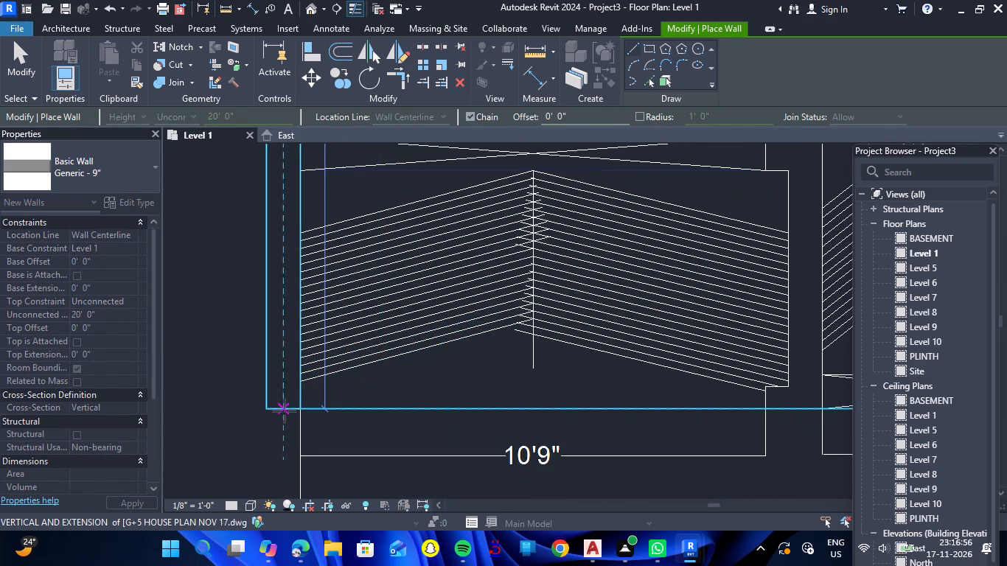
{"action": "left_click", "coordinate": [285, 409]}
{"action": "key", "text": "Escape"}
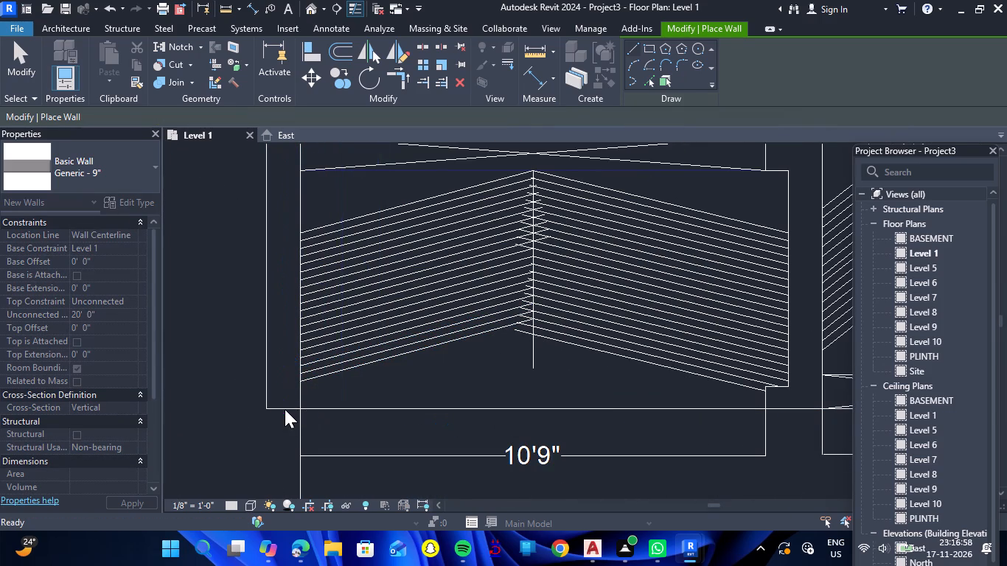
Draw the basement's east exterior wall from the northeast corner down to the outline's south line beside the gate.
{"action": "scroll", "coordinate": [285, 409], "scroll_direction": "down", "scroll_amount": 12}
{"action": "scroll", "coordinate": [454, 208], "scroll_direction": "down", "scroll_amount": 2}
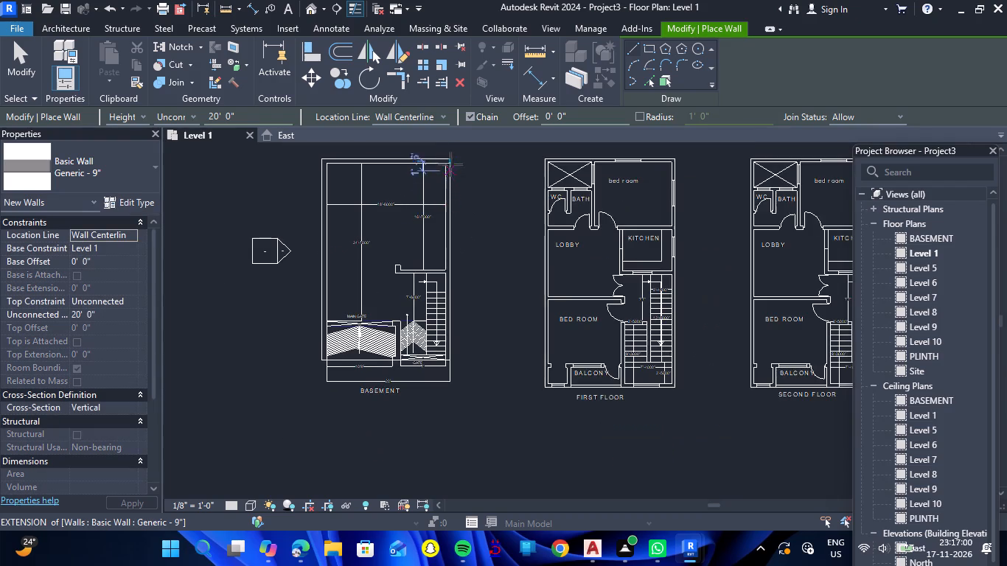
{"action": "scroll", "coordinate": [448, 157], "scroll_direction": "up", "scroll_amount": 11}
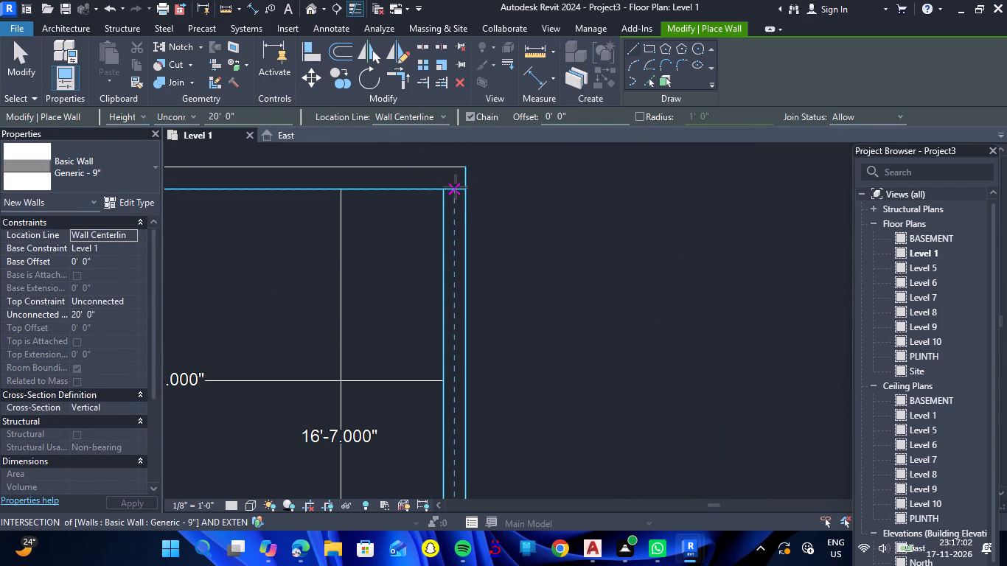
{"action": "left_click", "coordinate": [457, 167]}
{"action": "scroll", "coordinate": [459, 258], "scroll_direction": "down", "scroll_amount": 2}
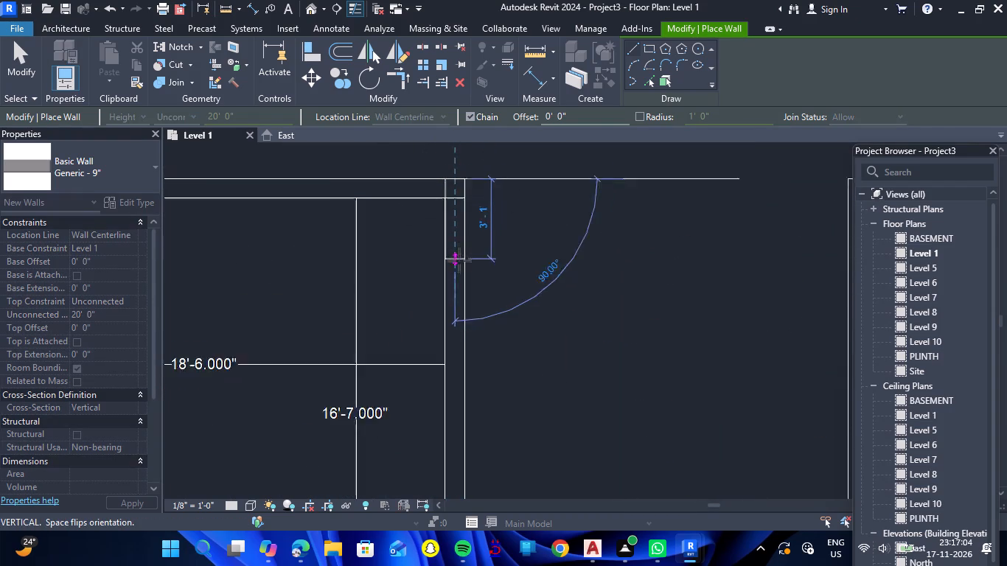
{"action": "scroll", "coordinate": [459, 261], "scroll_direction": "down", "scroll_amount": 10}
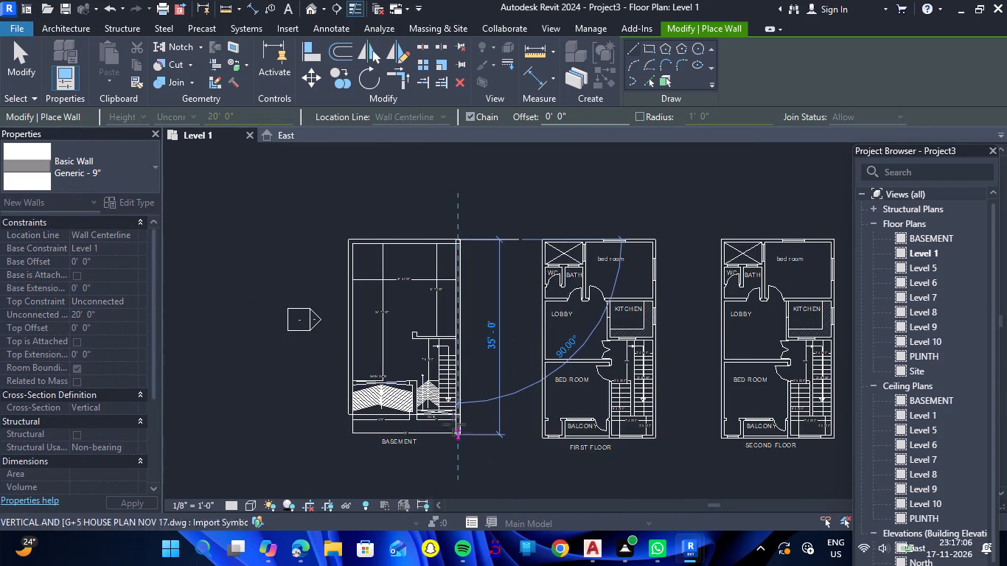
{"action": "scroll", "coordinate": [455, 412], "scroll_direction": "up", "scroll_amount": 18}
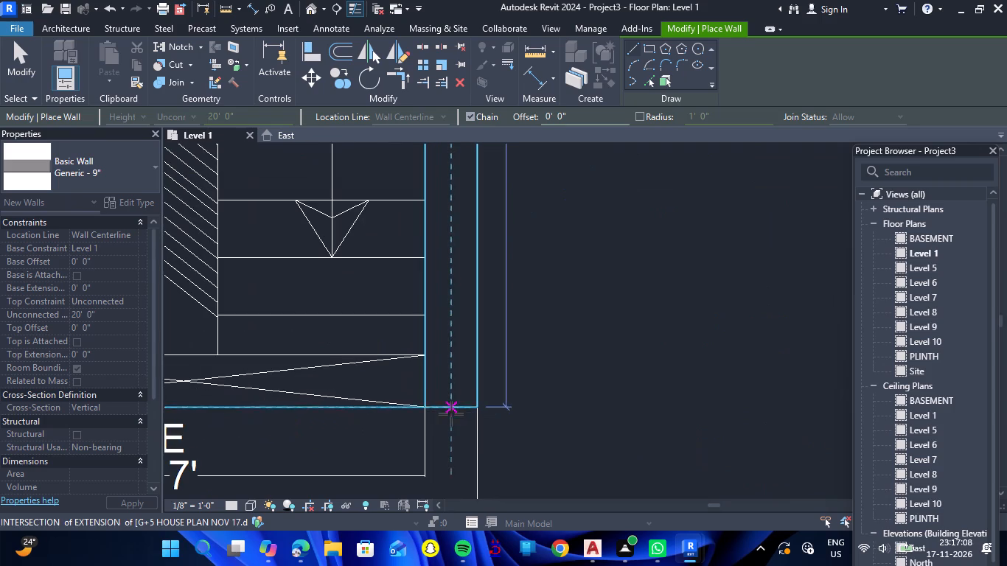
{"action": "double_click", "coordinate": [455, 408]}
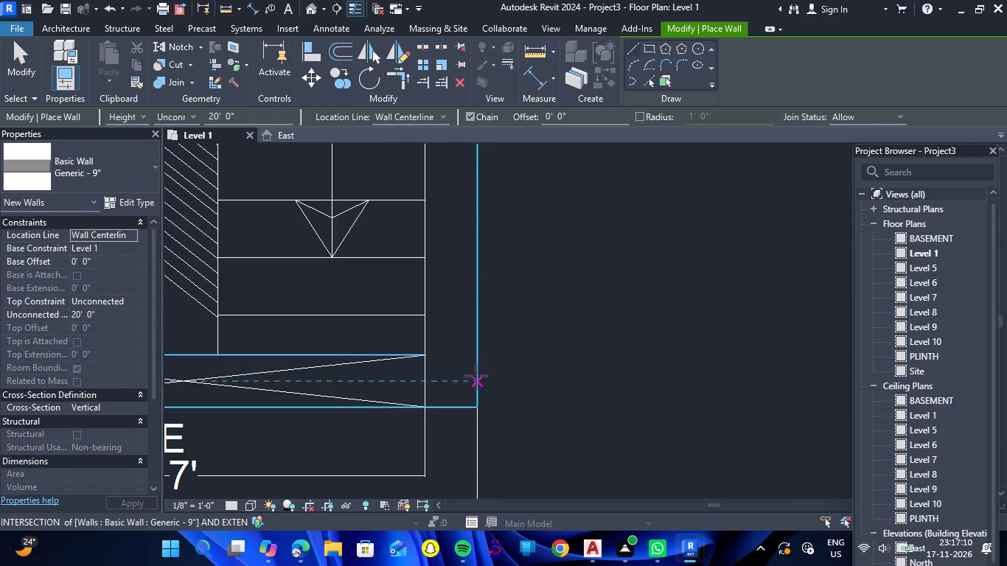
Draw the 20' 0" south wall between the east and west walls to close the basement's exterior.
{"action": "left_click", "coordinate": [475, 382]}
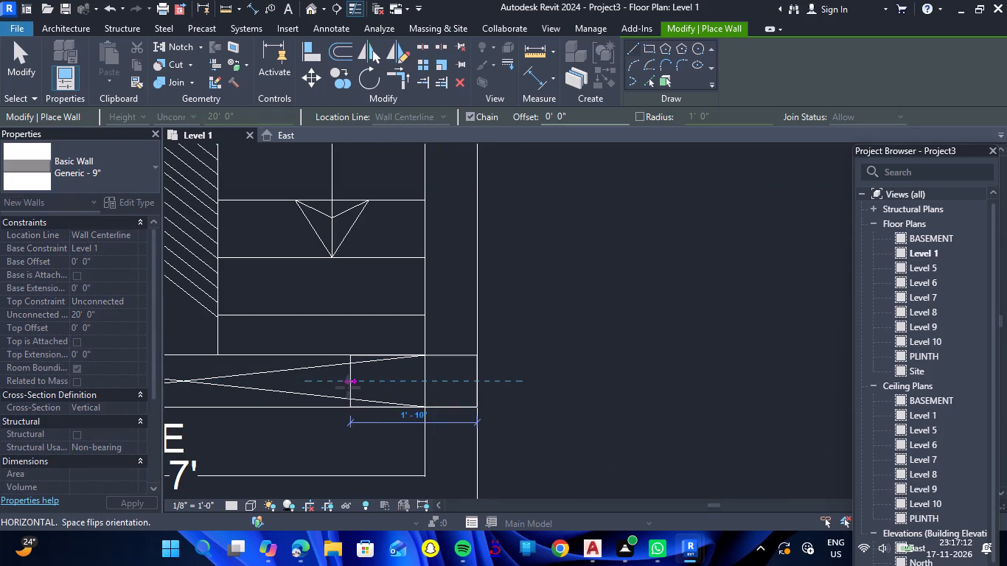
{"action": "scroll", "coordinate": [378, 373], "scroll_direction": "down", "scroll_amount": 3}
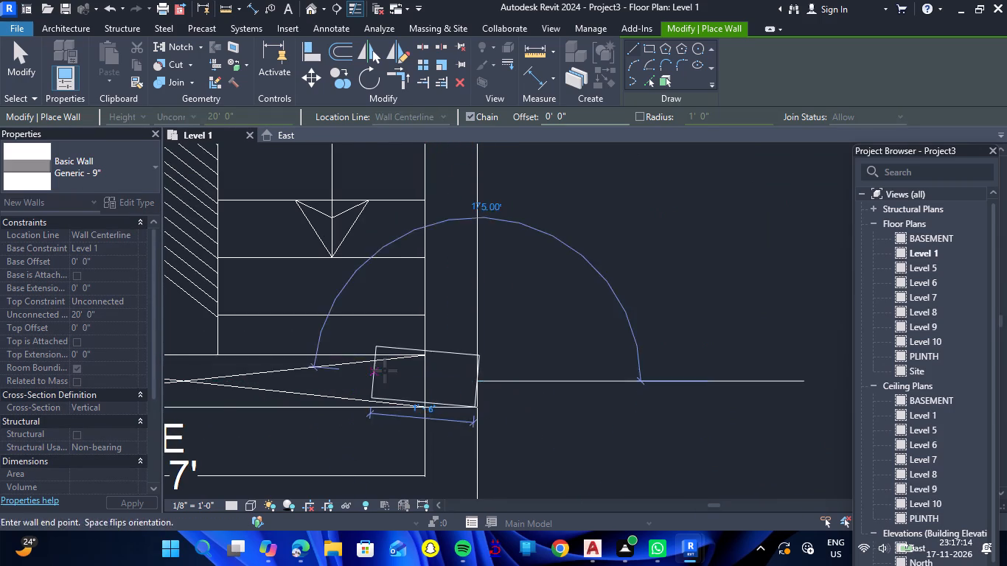
{"action": "scroll", "coordinate": [385, 371], "scroll_direction": "down", "scroll_amount": 12}
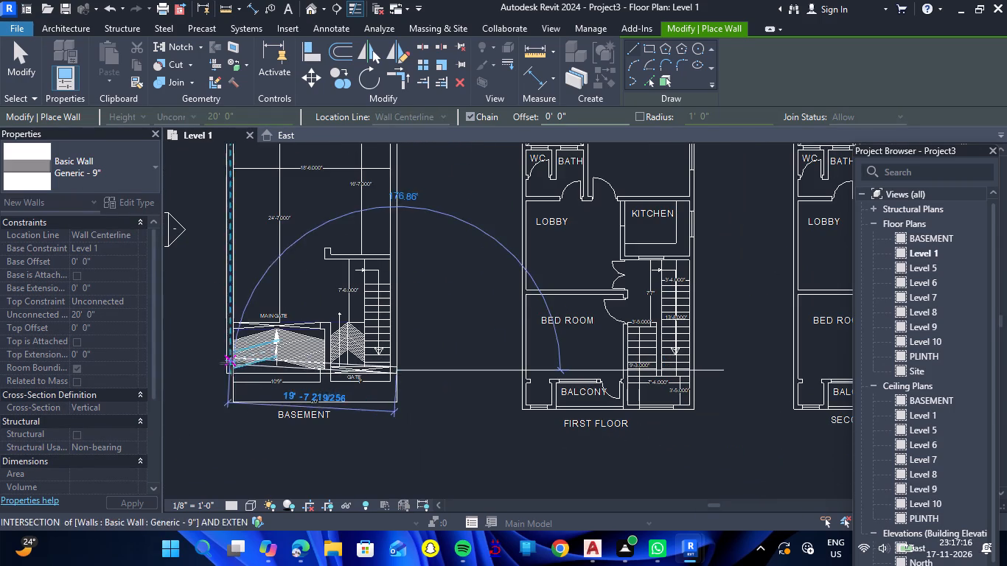
{"action": "scroll", "coordinate": [219, 374], "scroll_direction": "up", "scroll_amount": 12}
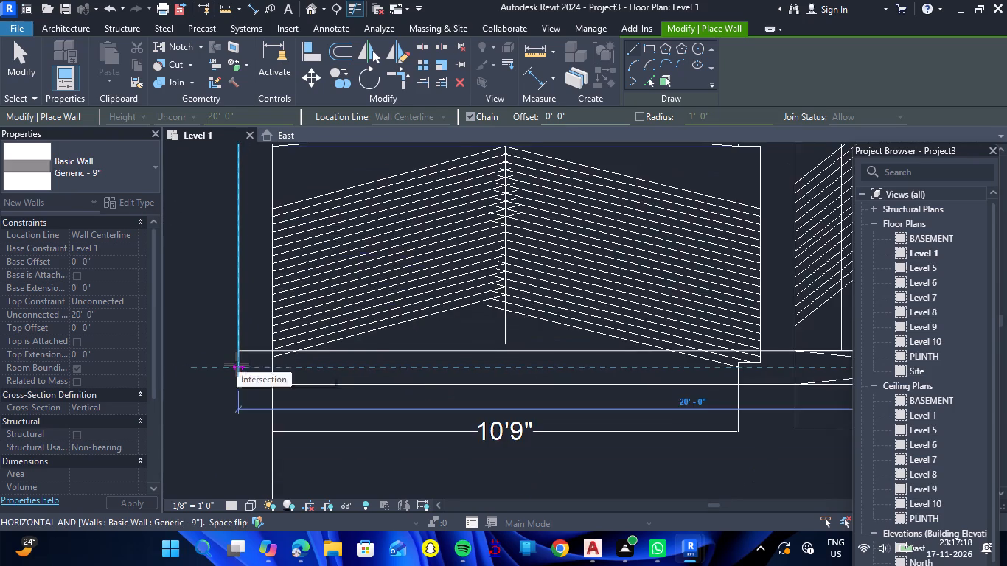
{"action": "scroll", "coordinate": [237, 364], "scroll_direction": "up", "scroll_amount": 6}
{"action": "left_click", "coordinate": [240, 371]}
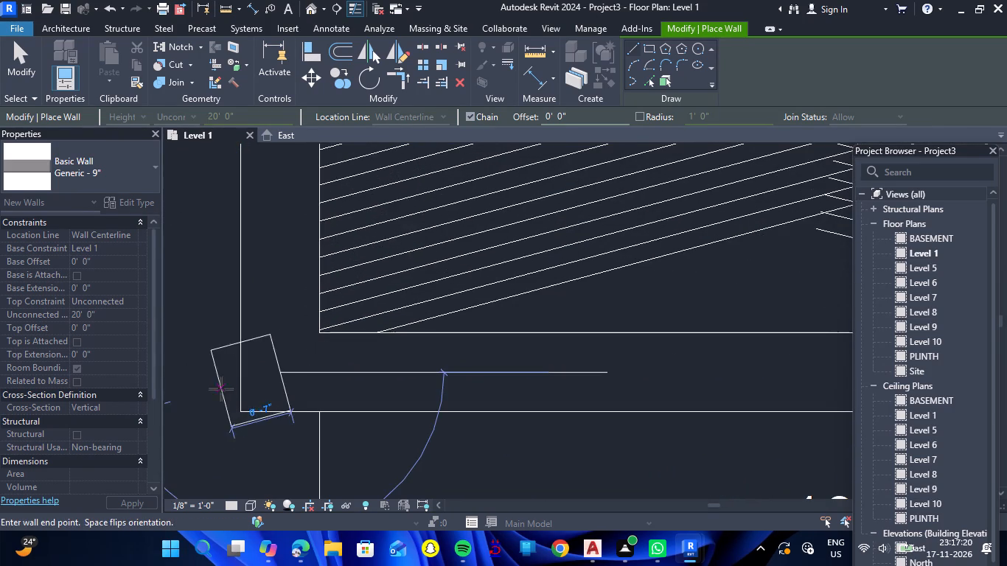
{"action": "key", "text": "Escape"}
Delete the 20' 0" south wall that runs across the basement's gate openings.
{"action": "scroll", "coordinate": [208, 405], "scroll_direction": "down", "scroll_amount": 6}
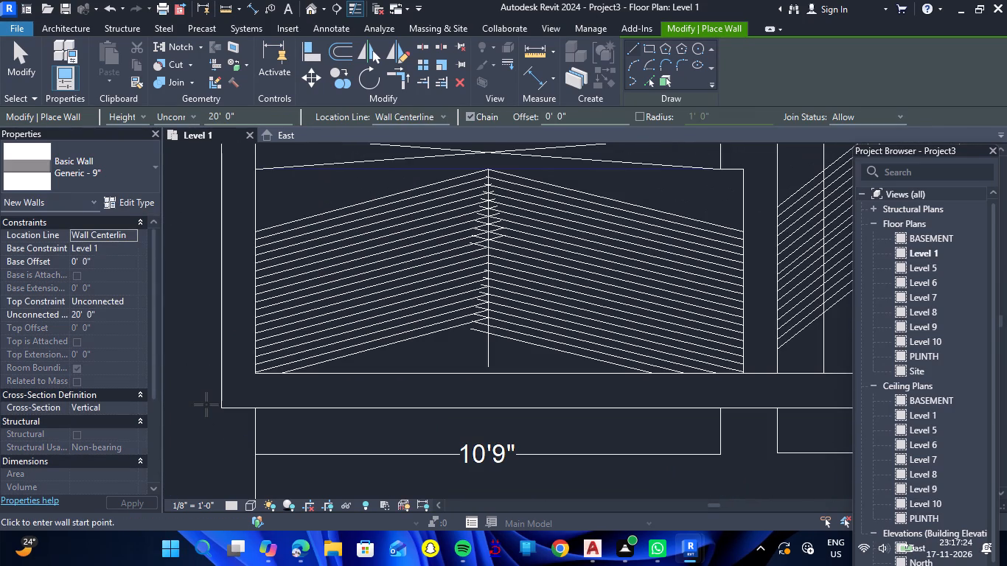
{"action": "scroll", "coordinate": [307, 288], "scroll_direction": "down", "scroll_amount": 10}
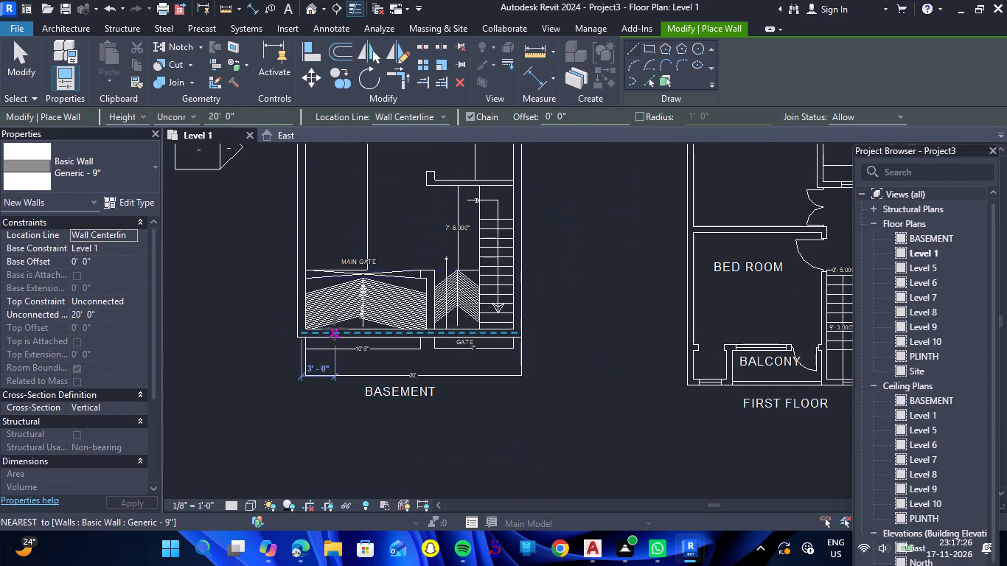
{"action": "scroll", "coordinate": [335, 329], "scroll_direction": "down", "scroll_amount": 2}
{"action": "scroll", "coordinate": [395, 272], "scroll_direction": "up", "scroll_amount": 3}
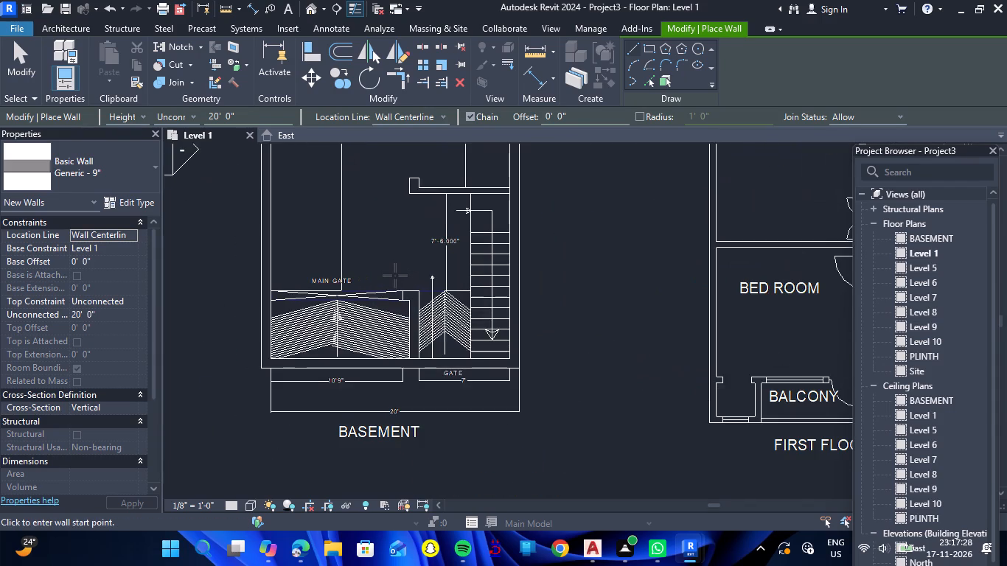
{"action": "scroll", "coordinate": [393, 283], "scroll_direction": "up", "scroll_amount": 3}
{"action": "scroll", "coordinate": [372, 300], "scroll_direction": "down", "scroll_amount": 3}
{"action": "scroll", "coordinate": [272, 305], "scroll_direction": "up", "scroll_amount": 2}
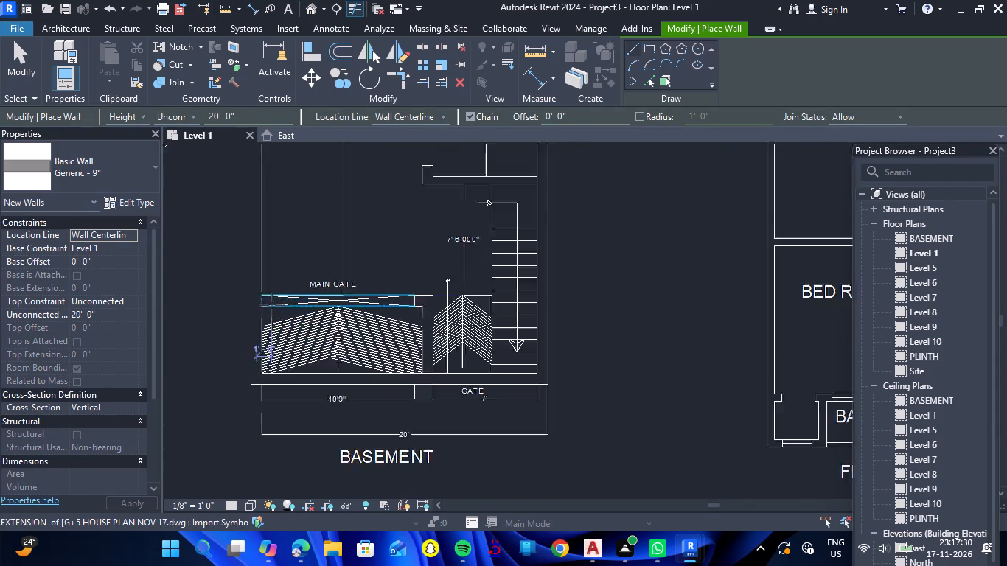
{"action": "scroll", "coordinate": [272, 305], "scroll_direction": "up", "scroll_amount": 4}
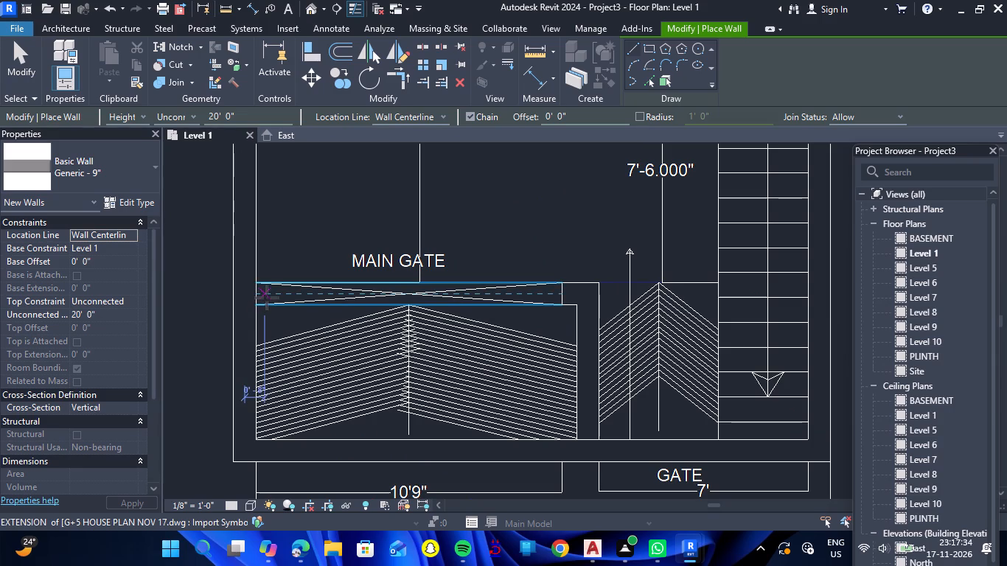
{"action": "scroll", "coordinate": [269, 295], "scroll_direction": "up", "scroll_amount": 4}
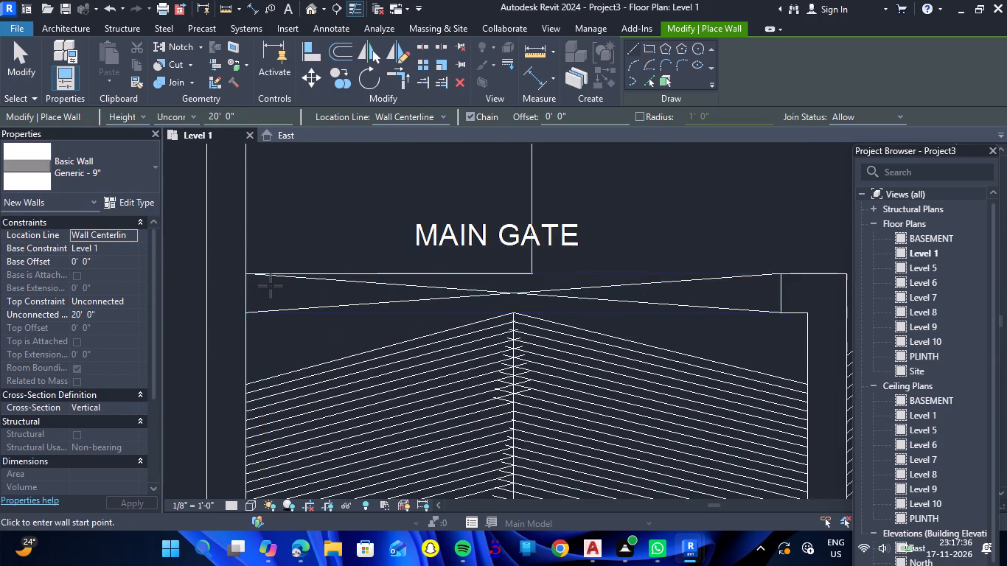
{"action": "scroll", "coordinate": [271, 286], "scroll_direction": "up", "scroll_amount": 2}
{"action": "scroll", "coordinate": [232, 282], "scroll_direction": "down", "scroll_amount": 7}
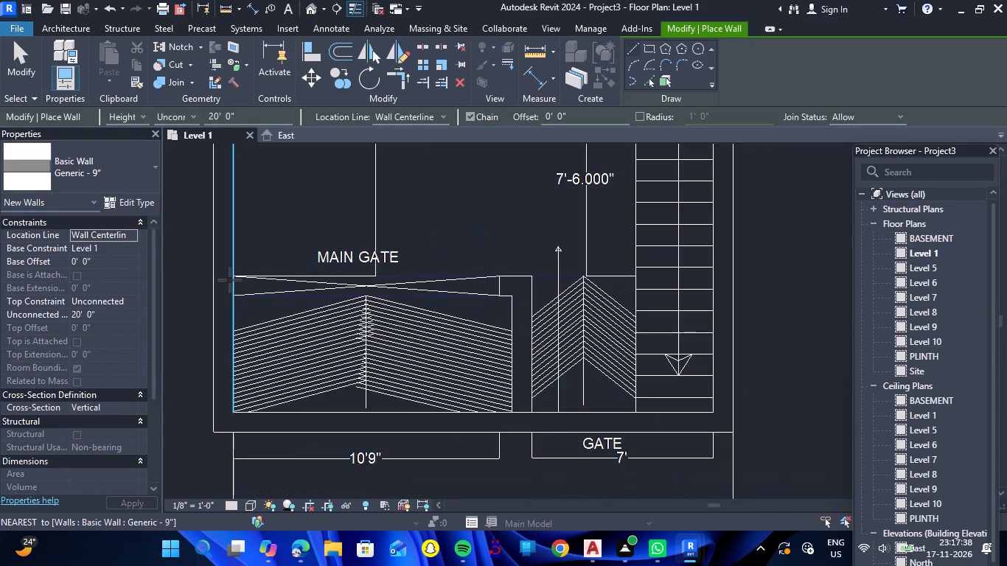
{"action": "scroll", "coordinate": [230, 280], "scroll_direction": "down", "scroll_amount": 2}
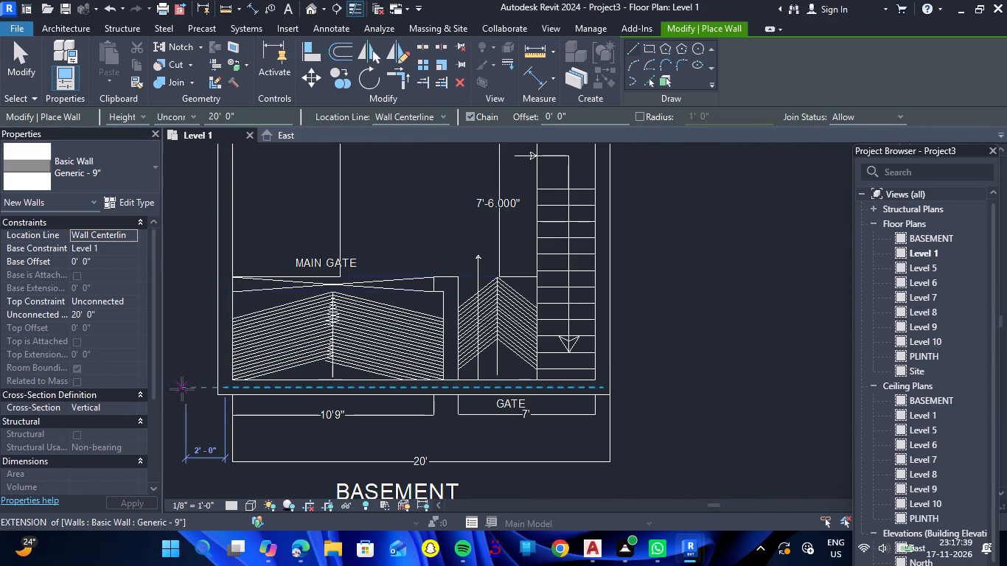
{"action": "key", "text": "Escape"}
{"action": "scroll", "coordinate": [197, 398], "scroll_direction": "up", "scroll_amount": 4}
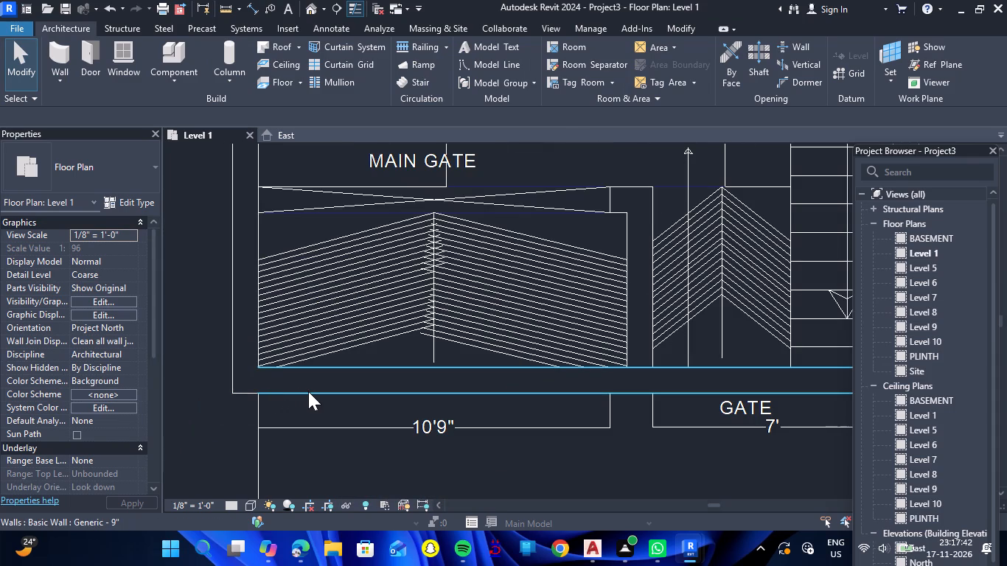
{"action": "left_click", "coordinate": [308, 391]}
{"action": "key", "text": "Delete"}
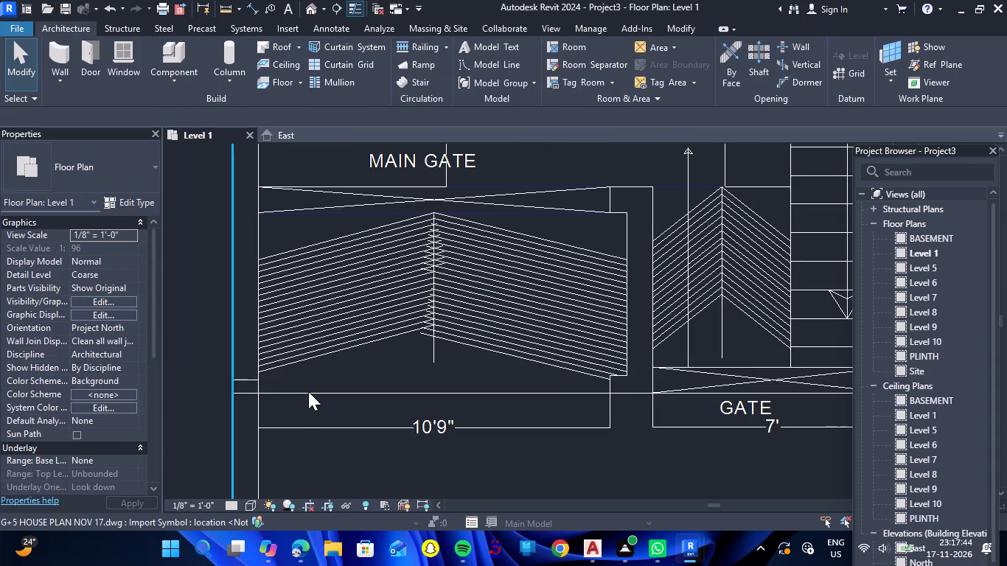
Extend the west exterior wall's south end to the basement outline's south line.
{"action": "scroll", "coordinate": [308, 391], "scroll_direction": "down", "scroll_amount": 8}
{"action": "scroll", "coordinate": [286, 390], "scroll_direction": "up", "scroll_amount": 6}
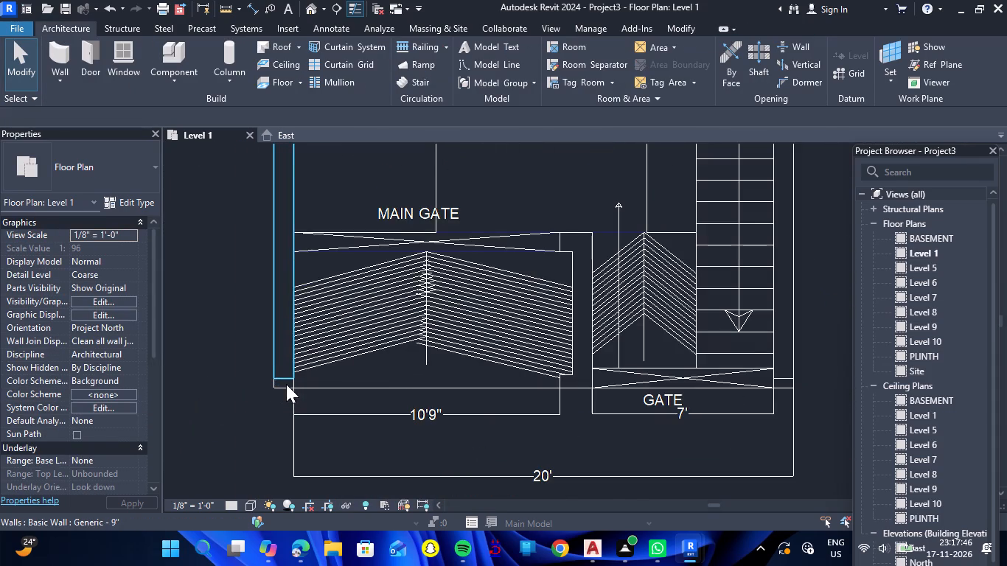
{"action": "scroll", "coordinate": [286, 384], "scroll_direction": "up", "scroll_amount": 2}
{"action": "left_click", "coordinate": [284, 374]}
{"action": "left_click_drag", "start_coordinate": [282, 377], "coordinate": [282, 385]}
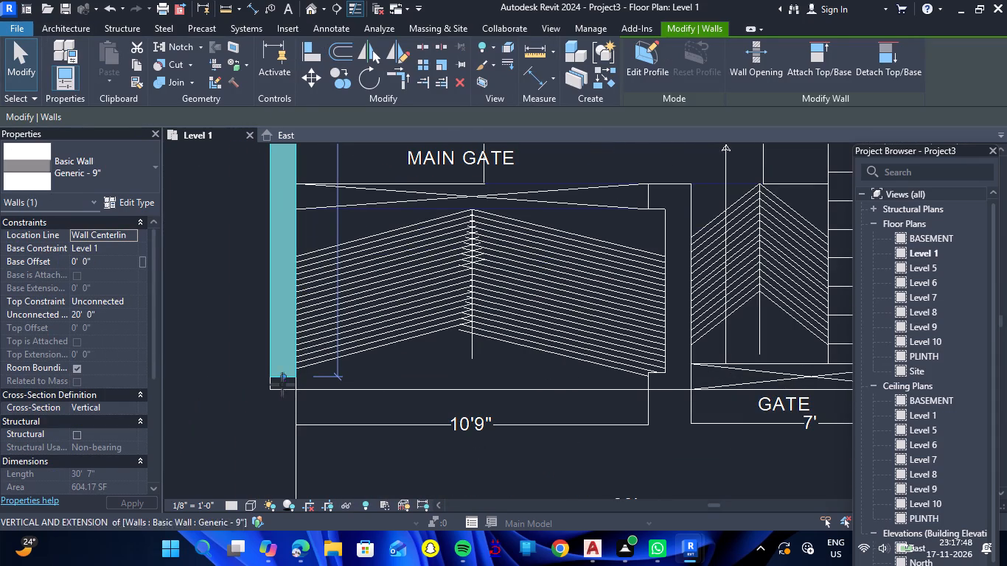
{"action": "left_click_drag", "start_coordinate": [282, 385], "coordinate": [282, 389]}
{"action": "key", "text": "Escape"}
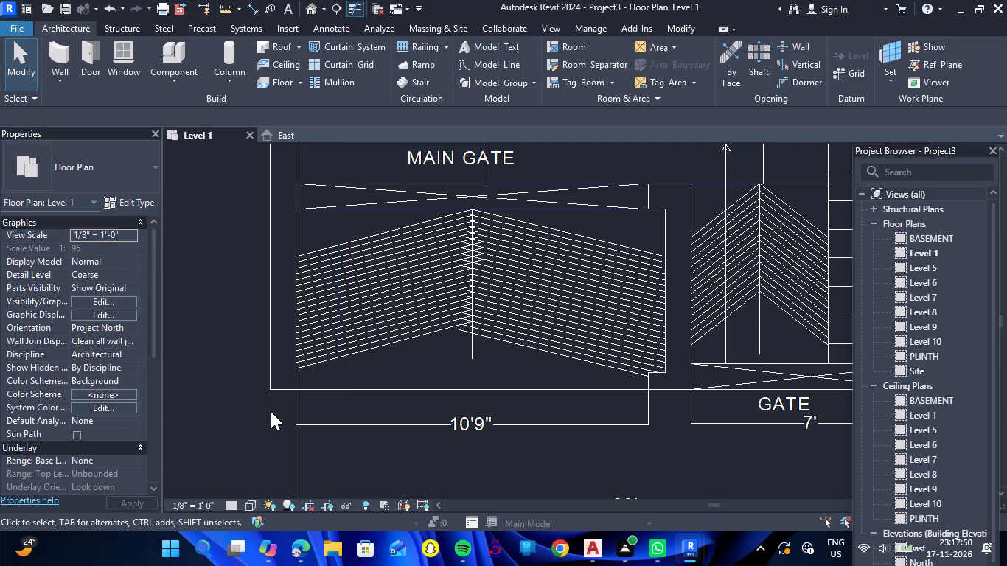
Draw a Generic - 9" wall across the 7' gate opening, from the east wall's south end to the gate's west edge.
{"action": "scroll", "coordinate": [265, 394], "scroll_direction": "down", "scroll_amount": 2}
{"action": "left_click", "coordinate": [64, 57]}
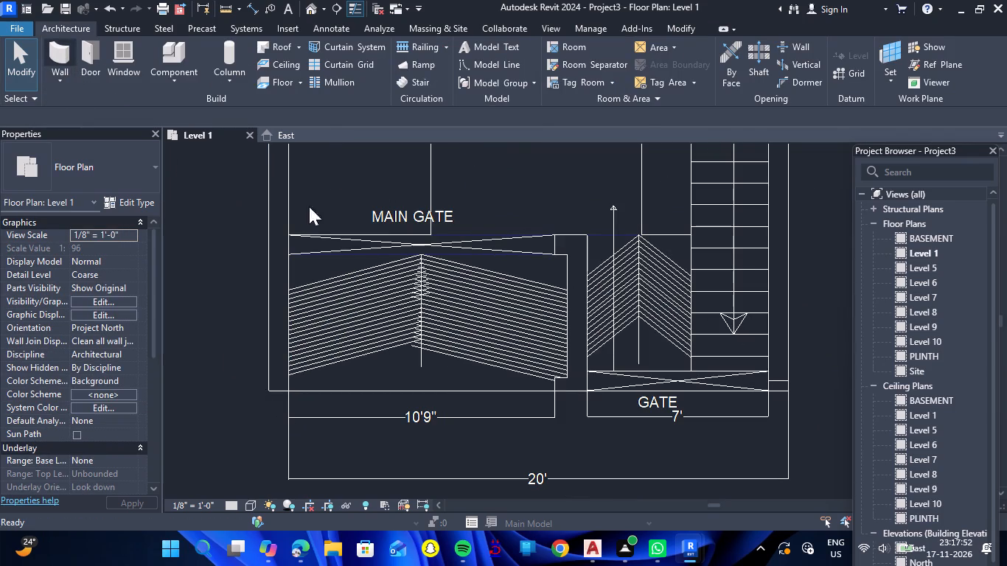
{"action": "scroll", "coordinate": [764, 376], "scroll_direction": "up", "scroll_amount": 5}
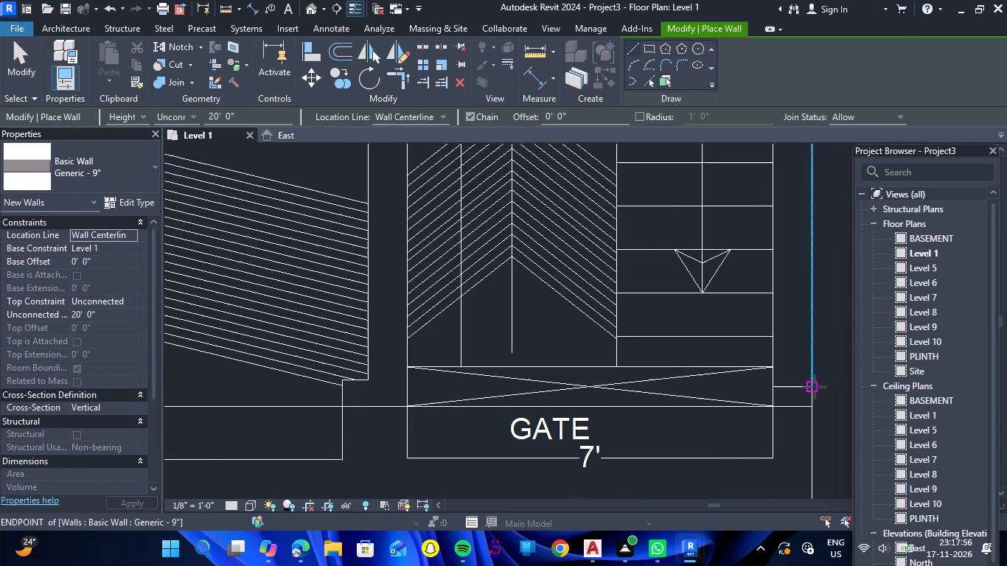
{"action": "left_click", "coordinate": [815, 386]}
{"action": "left_click", "coordinate": [408, 385]}
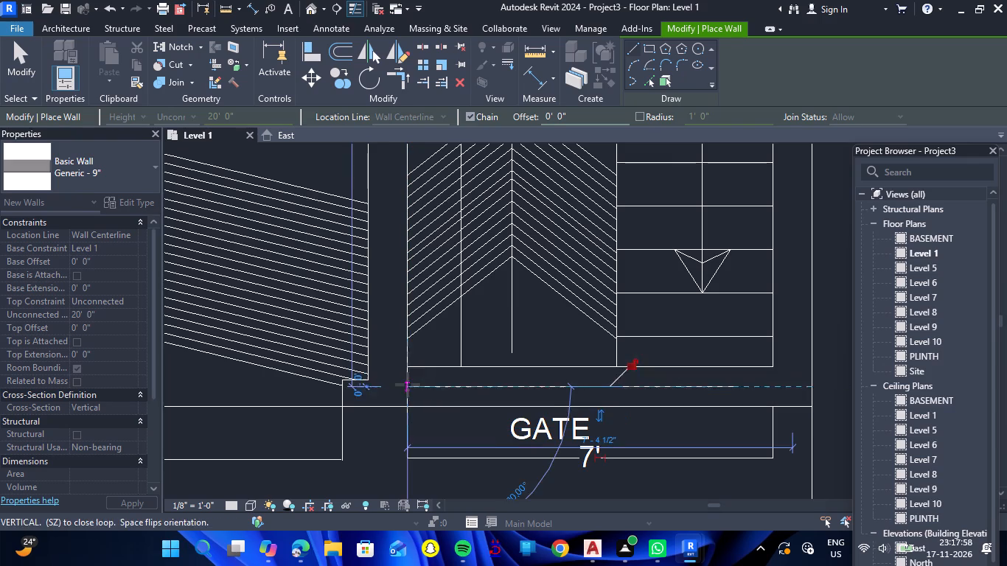
{"action": "key", "text": "Escape"}
Draw an 8' 1 1/2" Generic - 6" wall along the partition north of the staircase, starting from the east wall.
{"action": "scroll", "coordinate": [416, 390], "scroll_direction": "down", "scroll_amount": 10}
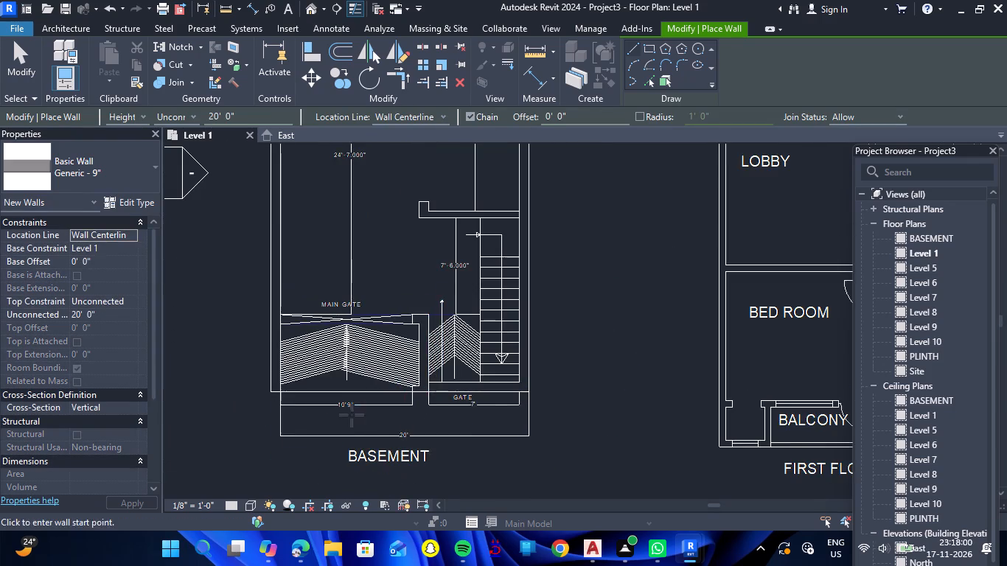
{"action": "scroll", "coordinate": [348, 410], "scroll_direction": "up", "scroll_amount": 6}
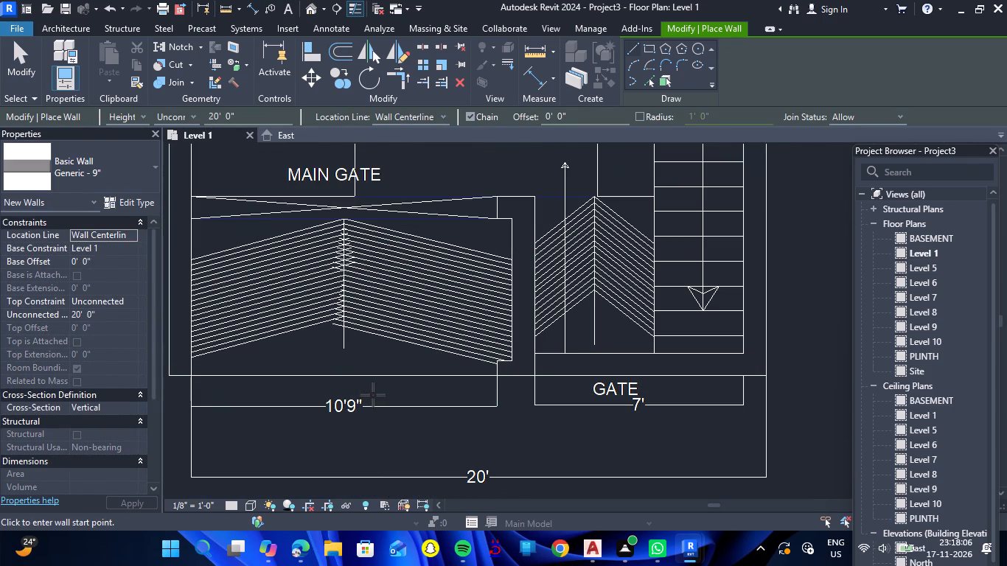
{"action": "scroll", "coordinate": [378, 399], "scroll_direction": "down", "scroll_amount": 2}
{"action": "scroll", "coordinate": [231, 402], "scroll_direction": "up", "scroll_amount": 1}
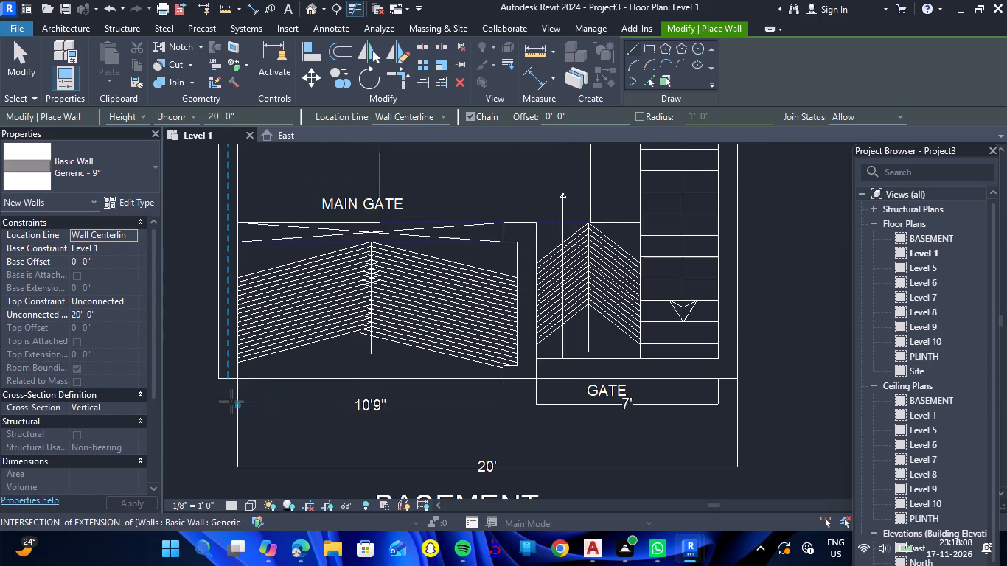
{"action": "scroll", "coordinate": [232, 399], "scroll_direction": "down", "scroll_amount": 6}
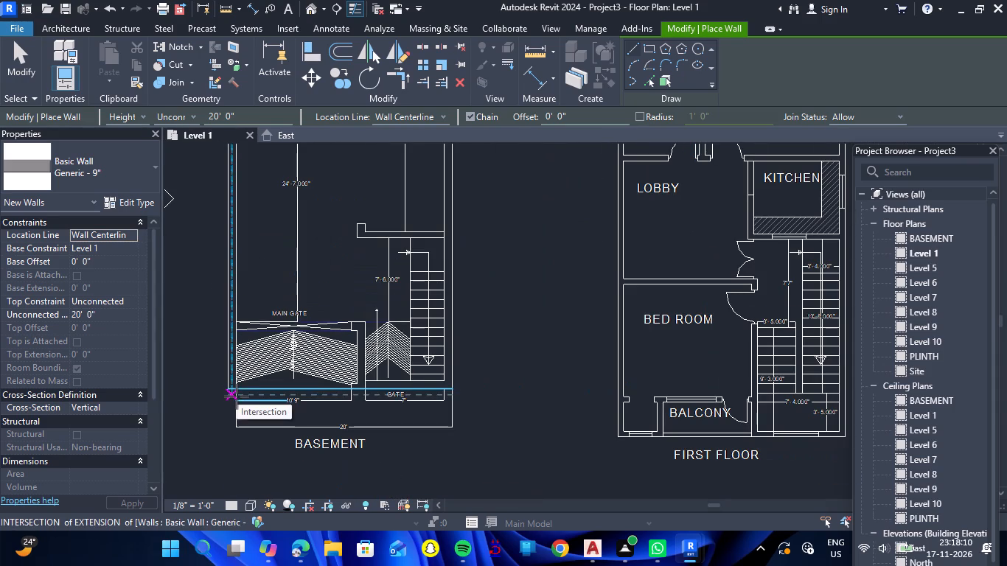
{"action": "scroll", "coordinate": [346, 222], "scroll_direction": "up", "scroll_amount": 8}
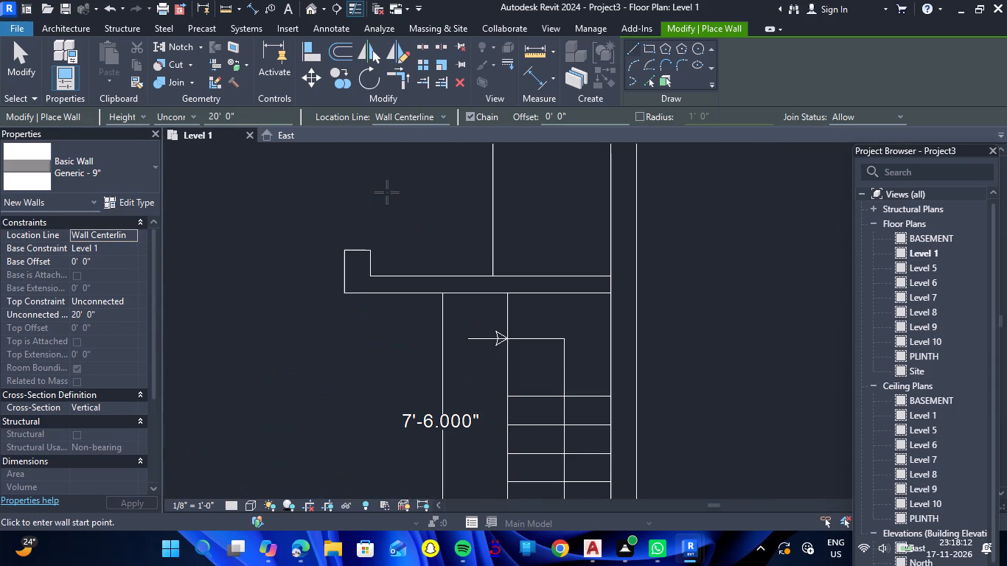
{"action": "left_click", "coordinate": [156, 160]}
{"action": "scroll", "coordinate": [118, 243], "scroll_direction": "up", "scroll_amount": 1}
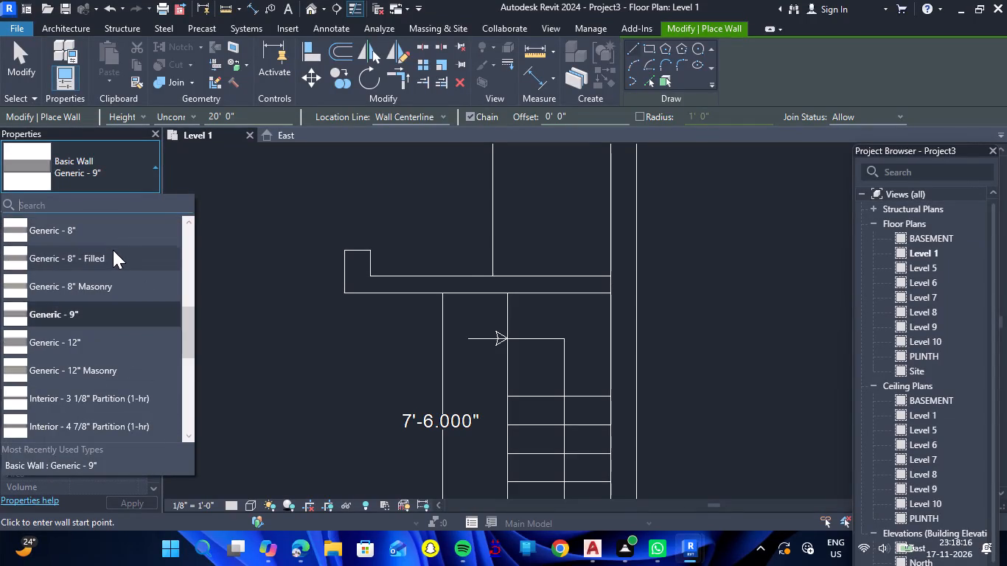
{"action": "scroll", "coordinate": [106, 241], "scroll_direction": "up", "scroll_amount": 1}
{"action": "left_click", "coordinate": [94, 259]}
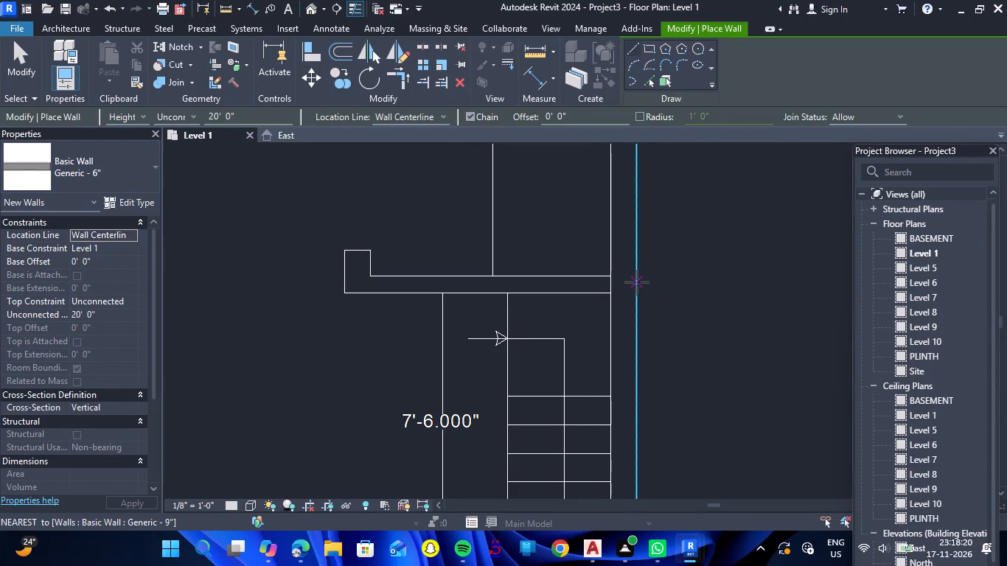
{"action": "left_click", "coordinate": [610, 287]}
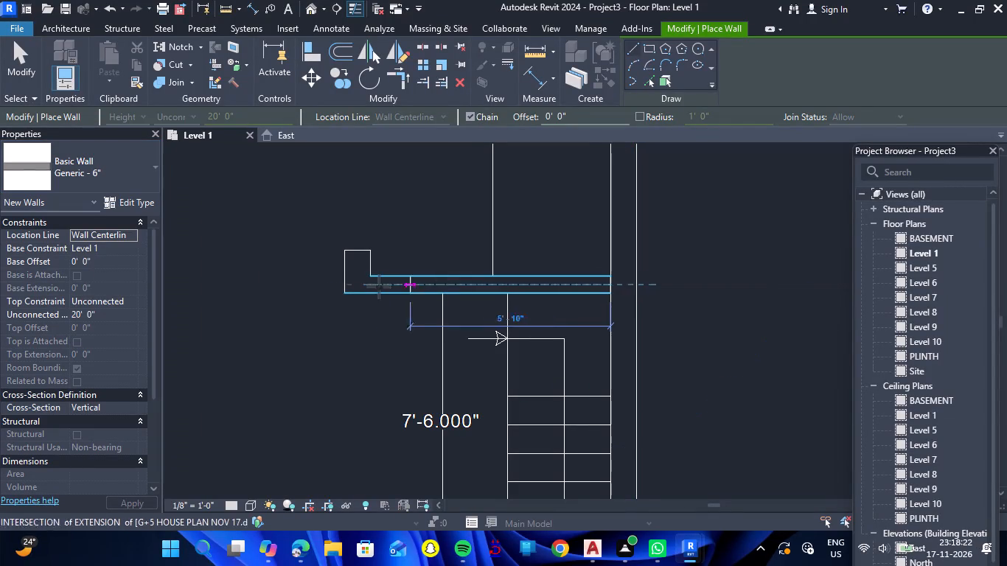
{"action": "left_click", "coordinate": [346, 284]}
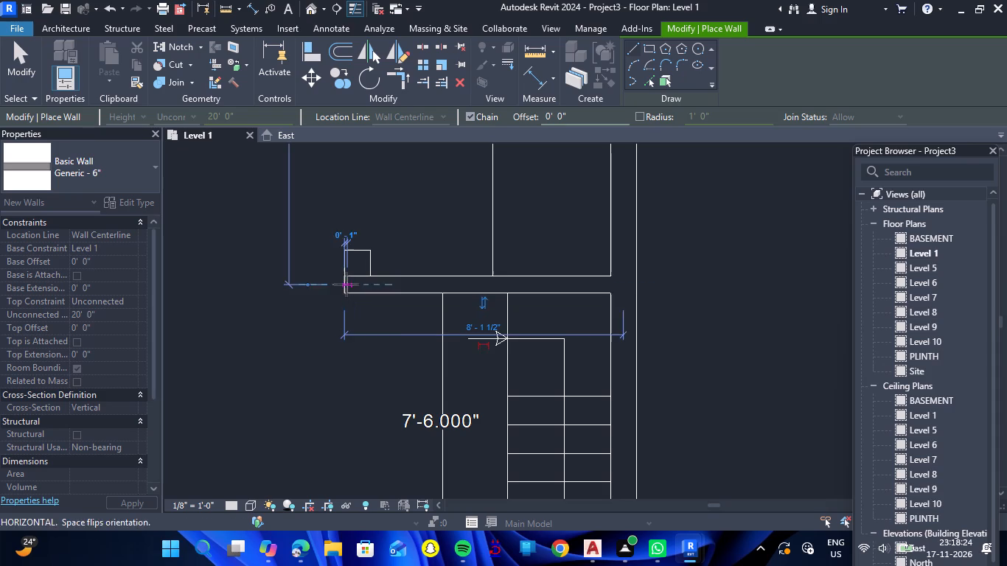
{"action": "key", "text": "Escape"}
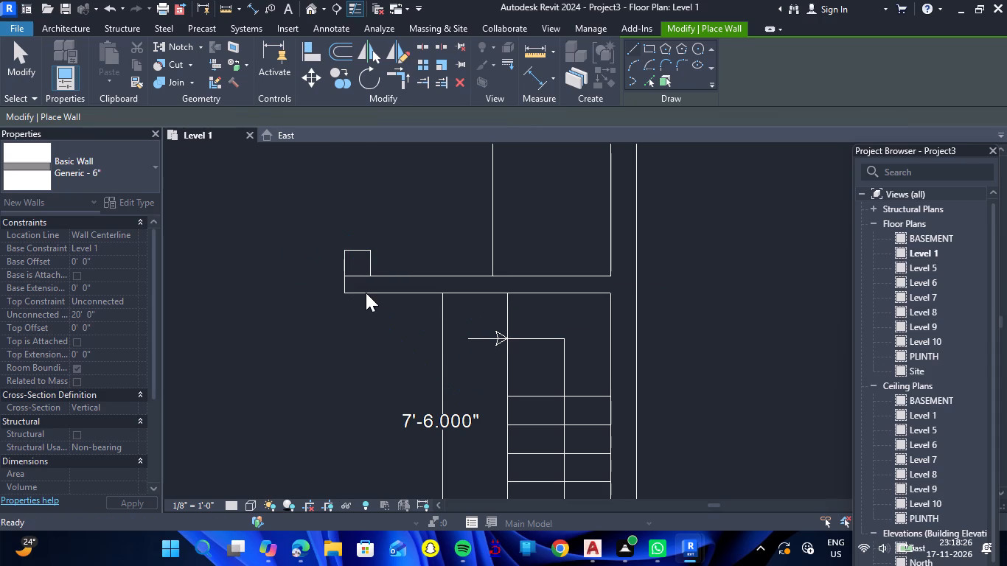
Draw a 1' 0" Generic - 9" stub wall at the west end of the partition north of the staircase.
{"action": "scroll", "coordinate": [366, 293], "scroll_direction": "up", "scroll_amount": 4}
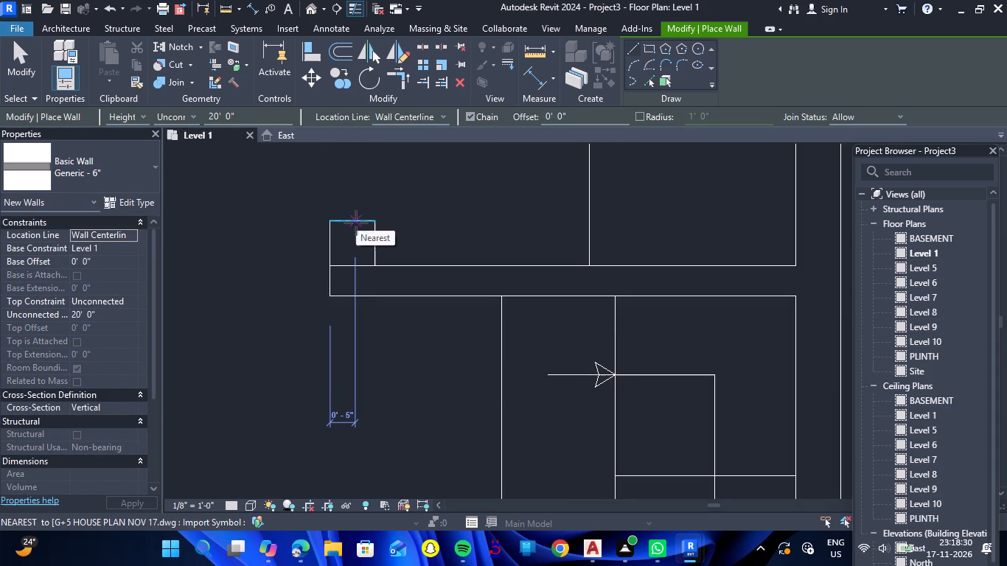
{"action": "left_click", "coordinate": [352, 223]}
{"action": "key", "text": "Escape"}
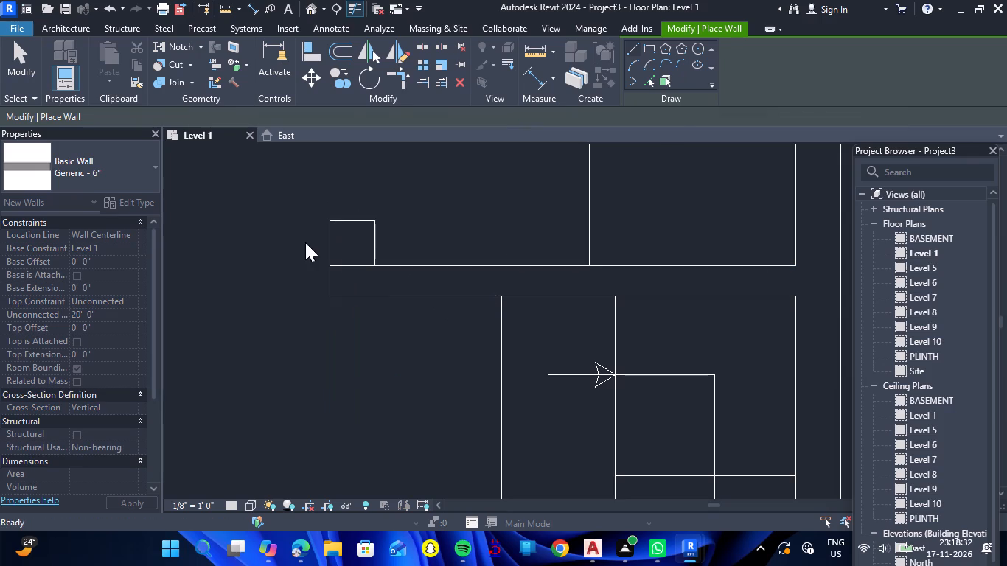
{"action": "left_click", "coordinate": [158, 167]}
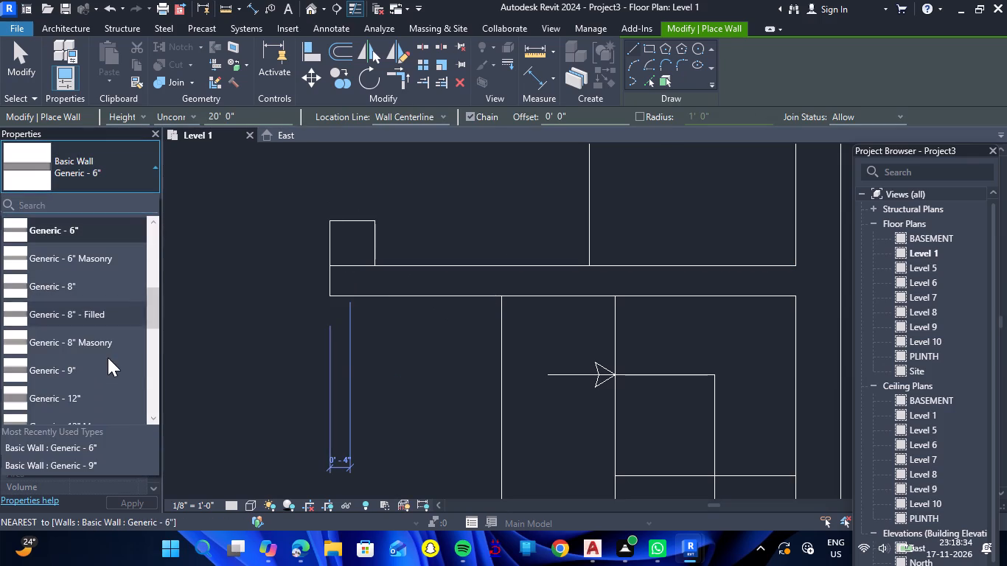
{"action": "left_click", "coordinate": [105, 363]}
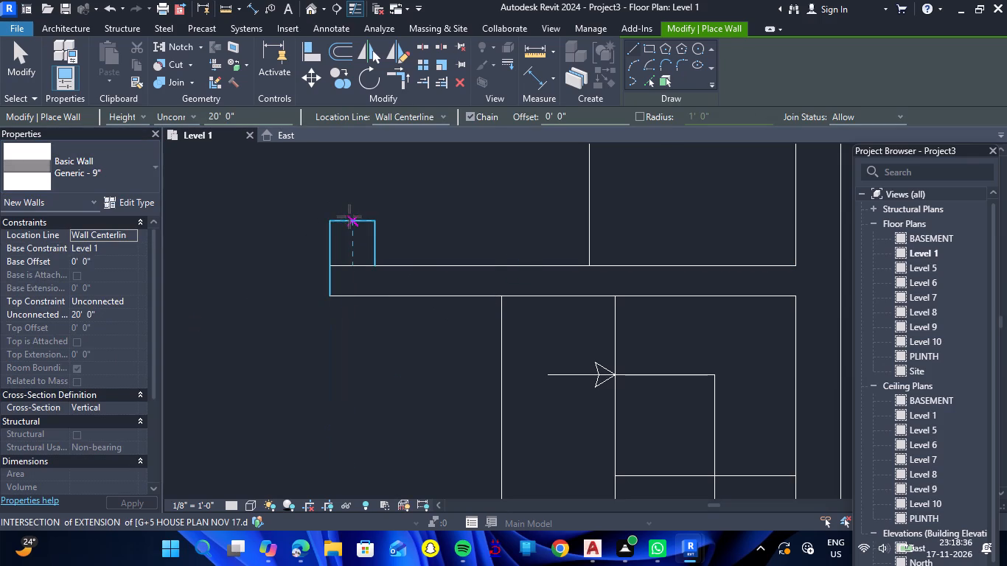
{"action": "left_click", "coordinate": [353, 221]}
{"action": "left_click", "coordinate": [355, 296]}
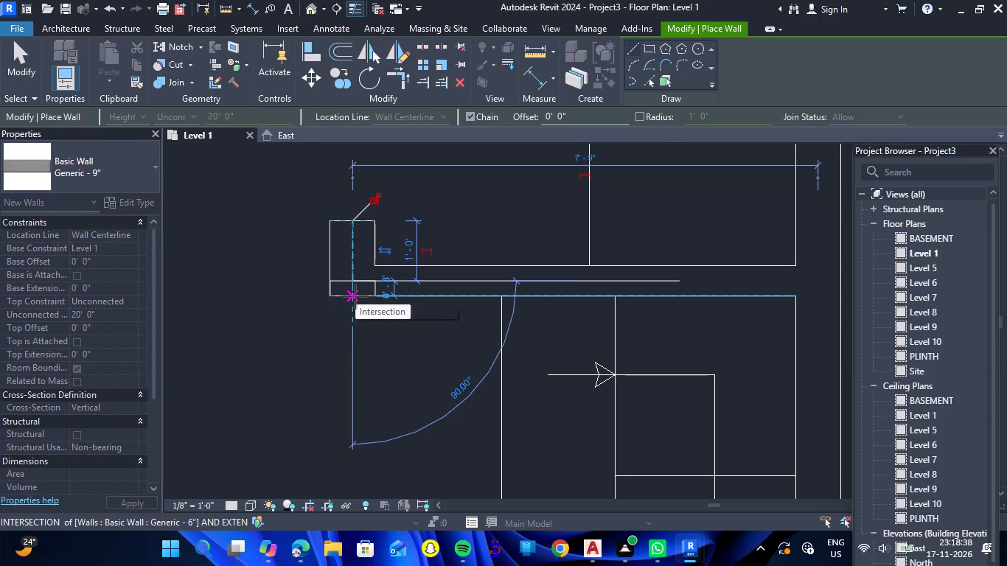
{"action": "key", "text": "Escape"}
Draw a 6' Generic - 9" wall between the main gate and the 7' gate, running south to the basement outline's south line.
{"action": "scroll", "coordinate": [349, 318], "scroll_direction": "down", "scroll_amount": 11}
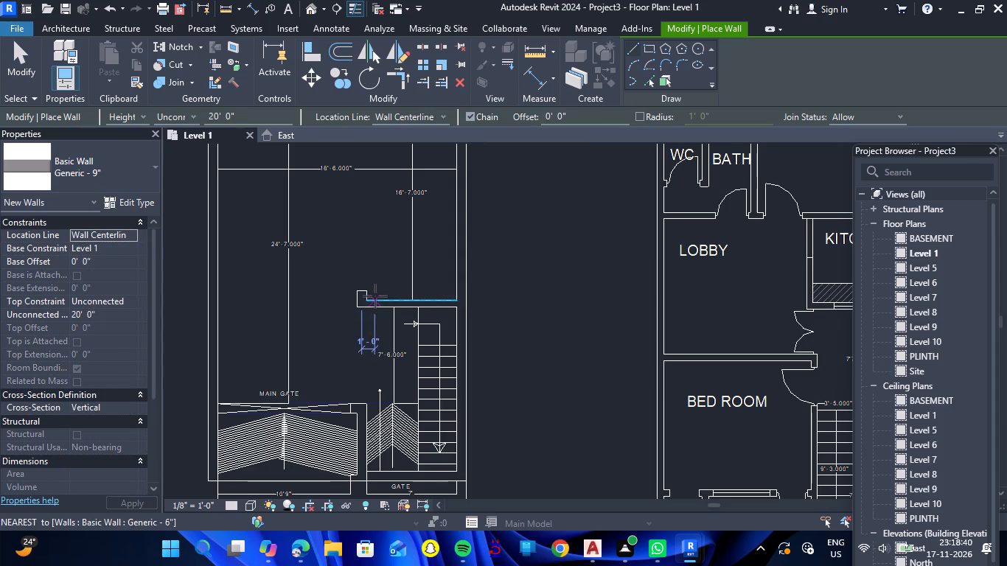
{"action": "scroll", "coordinate": [352, 338], "scroll_direction": "down", "scroll_amount": 3}
{"action": "scroll", "coordinate": [356, 430], "scroll_direction": "up", "scroll_amount": 6}
{"action": "scroll", "coordinate": [363, 326], "scroll_direction": "up", "scroll_amount": 3}
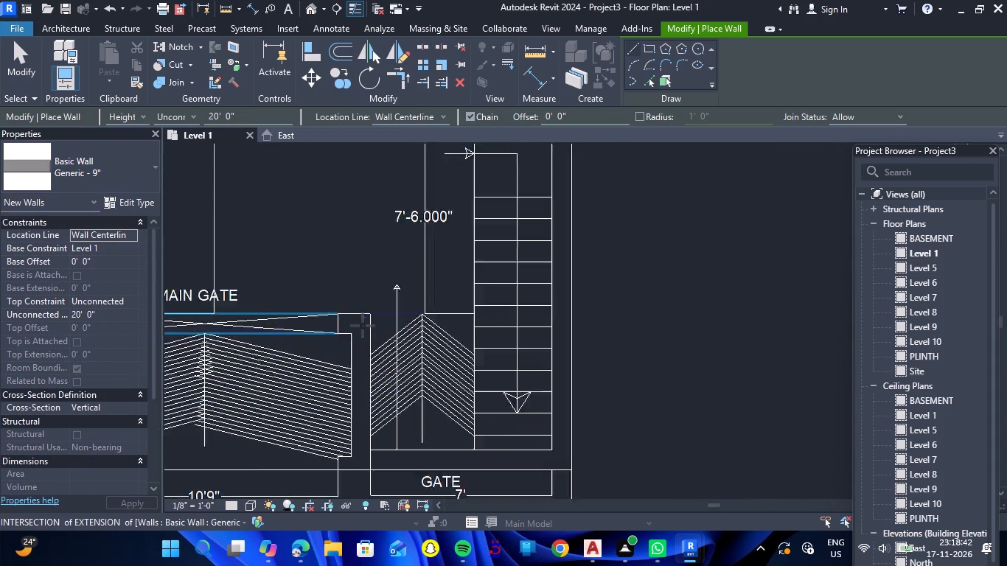
{"action": "scroll", "coordinate": [363, 326], "scroll_direction": "up", "scroll_amount": 2}
{"action": "left_click", "coordinate": [361, 308]}
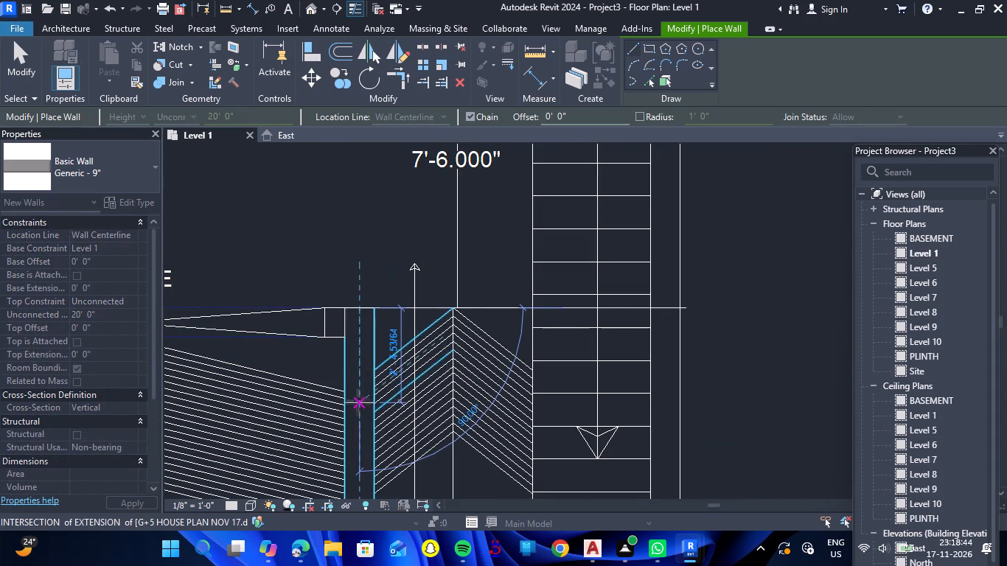
{"action": "scroll", "coordinate": [358, 397], "scroll_direction": "down", "scroll_amount": 6}
{"action": "scroll", "coordinate": [358, 465], "scroll_direction": "up", "scroll_amount": 7}
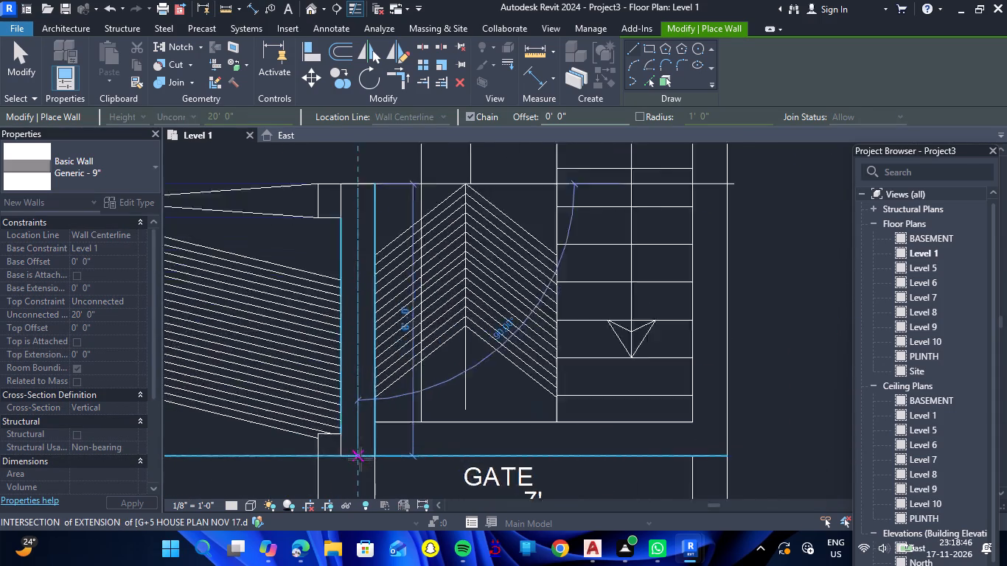
{"action": "scroll", "coordinate": [360, 459], "scroll_direction": "up", "scroll_amount": 2}
{"action": "left_click", "coordinate": [360, 455]}
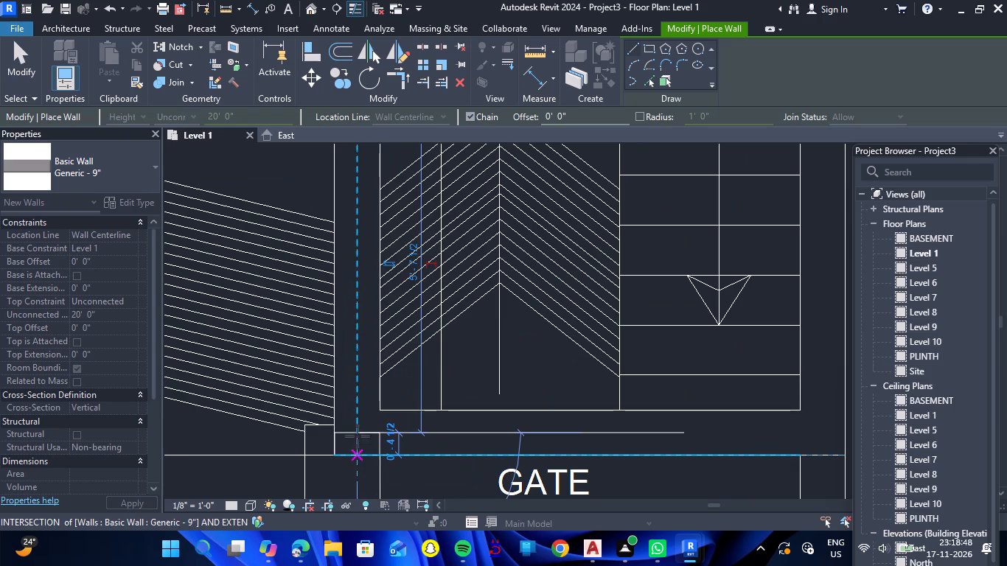
{"action": "key", "text": "Escape"}
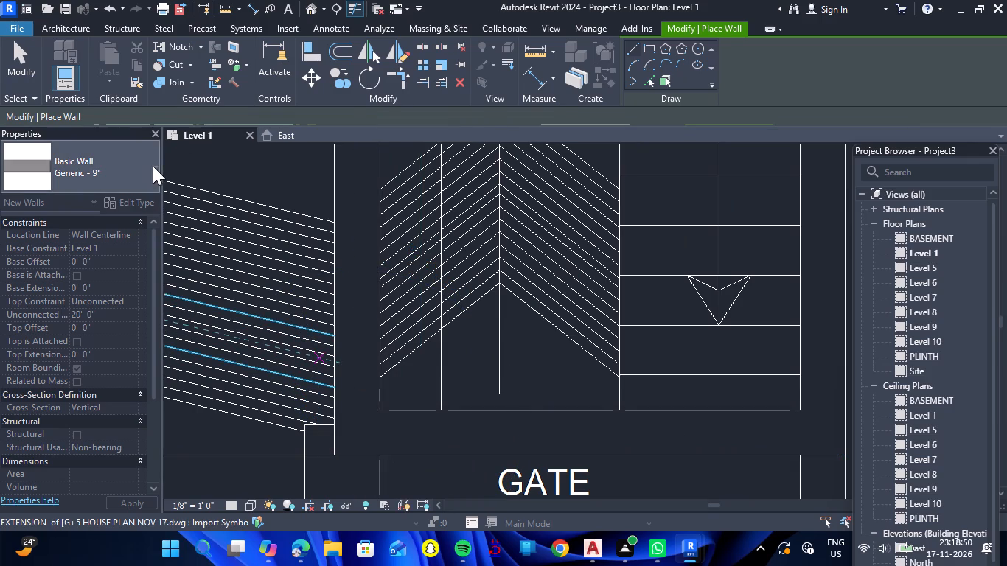
Draw a short Generic - 6" stub wall from the 10'9" opening's east edge to the south end of the wall between the gates.
{"action": "left_click", "coordinate": [153, 166]}
{"action": "scroll", "coordinate": [105, 255], "scroll_direction": "up", "scroll_amount": 2}
{"action": "left_click", "coordinate": [102, 252]}
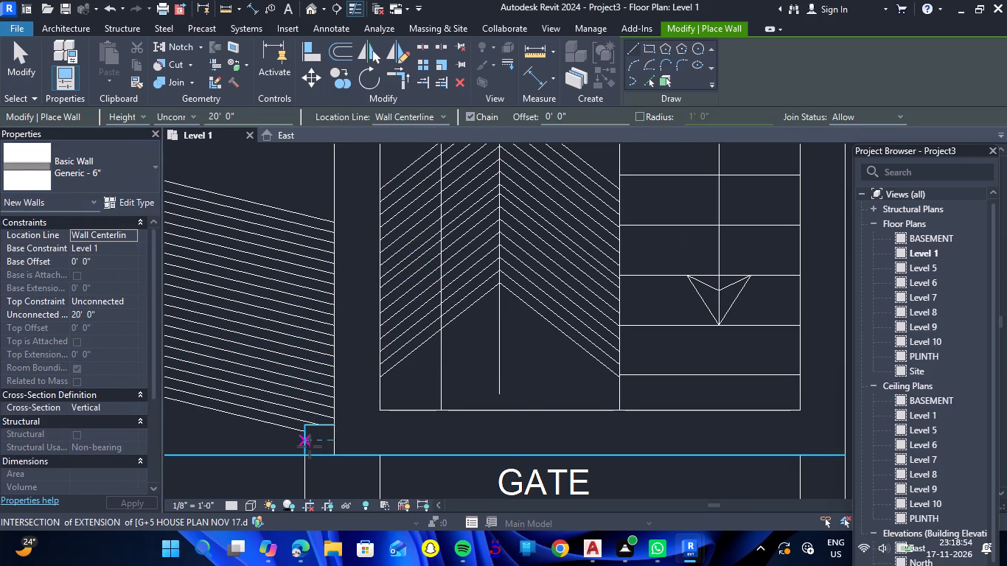
{"action": "left_click", "coordinate": [307, 445]}
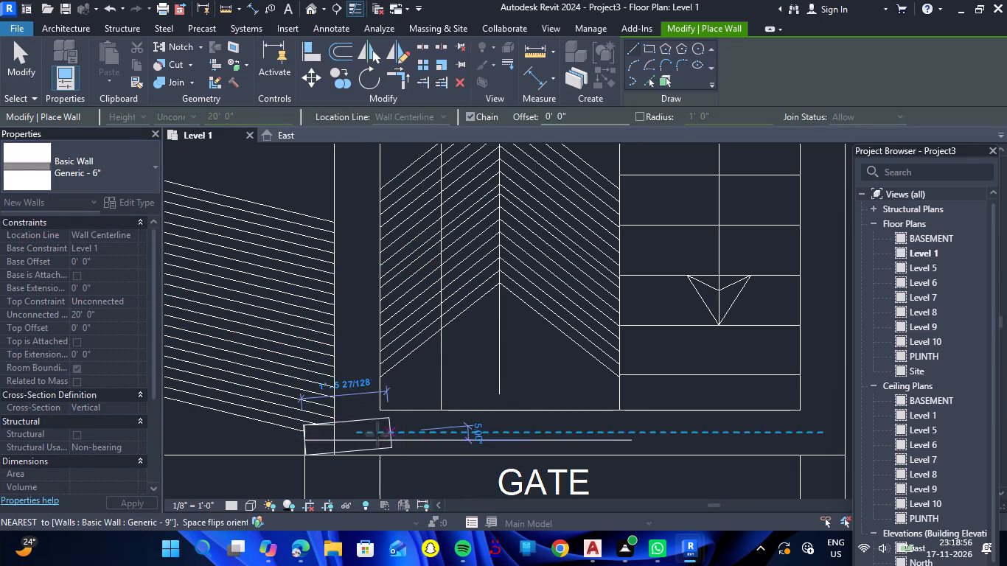
{"action": "left_click", "coordinate": [377, 441]}
{"action": "key", "text": "Escape"}
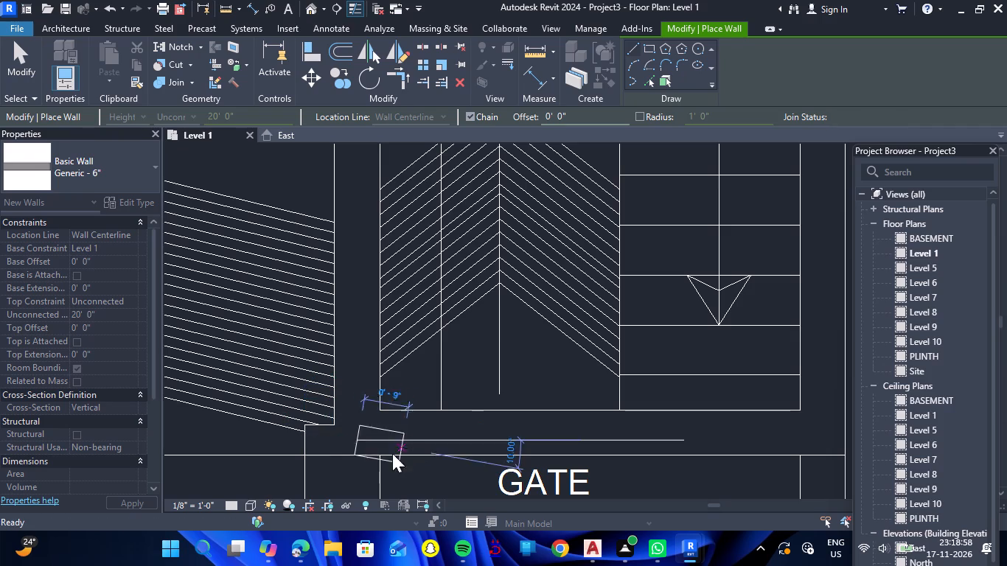
Draw a short Generic - 9" stub wall from the main gate's east edge to the north end of the wall between the gates.
{"action": "scroll", "coordinate": [370, 455], "scroll_direction": "down", "scroll_amount": 5}
{"action": "scroll", "coordinate": [352, 280], "scroll_direction": "up", "scroll_amount": 5}
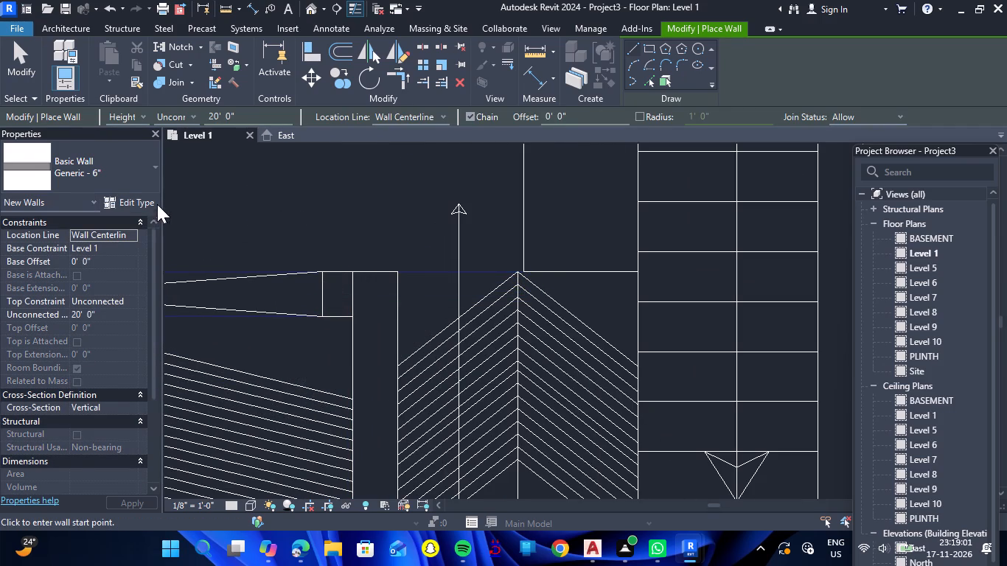
{"action": "left_click", "coordinate": [154, 167]}
{"action": "left_click", "coordinate": [100, 364]}
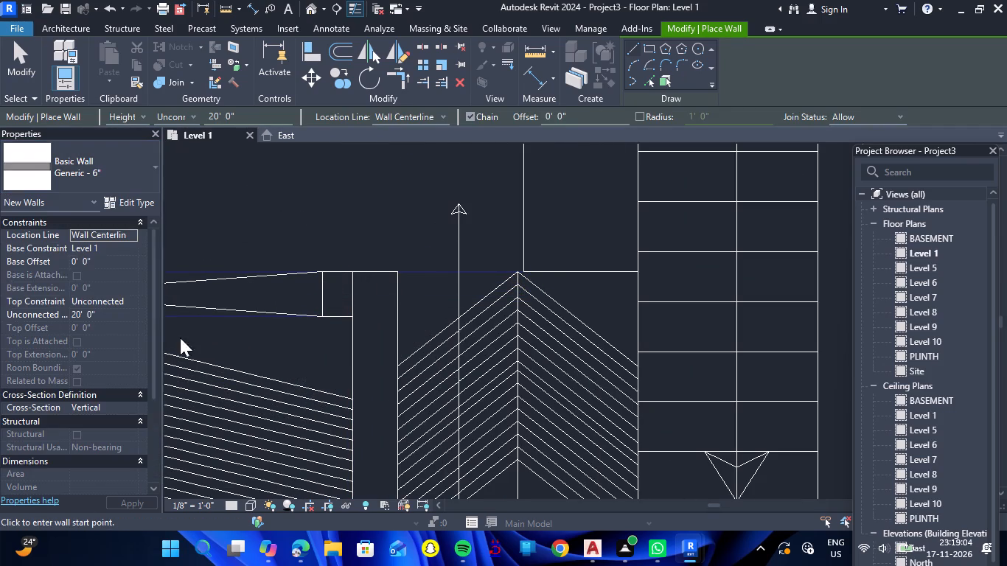
{"action": "left_click", "coordinate": [324, 293]}
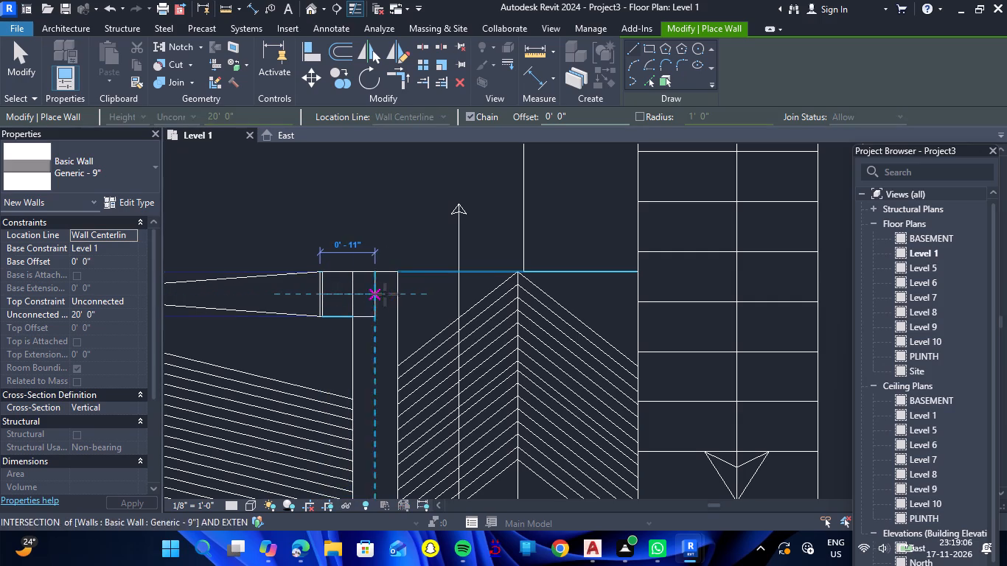
{"action": "left_click", "coordinate": [400, 294]}
{"action": "key", "text": "Escape"}
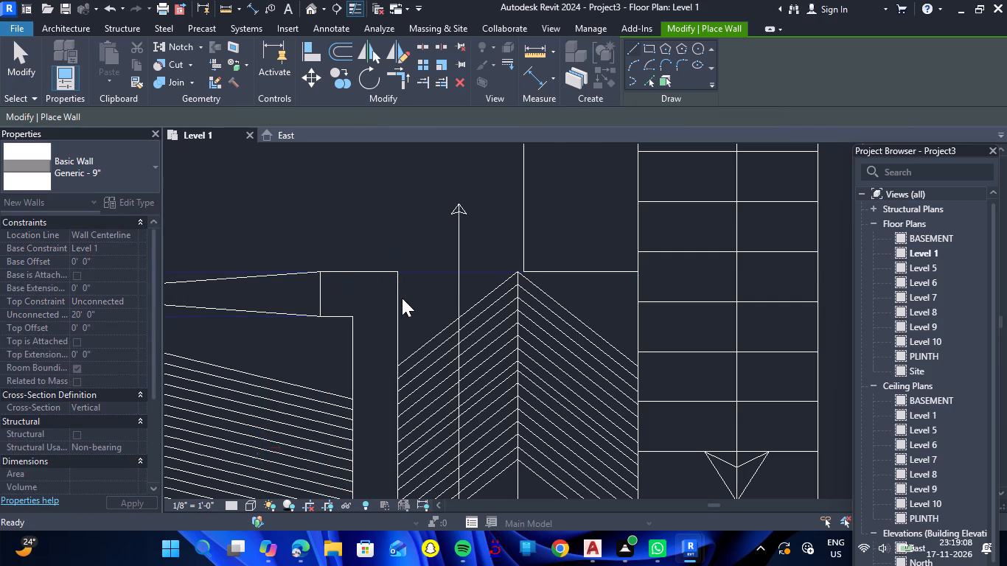
{"action": "scroll", "coordinate": [407, 298], "scroll_direction": "down", "scroll_amount": 11}
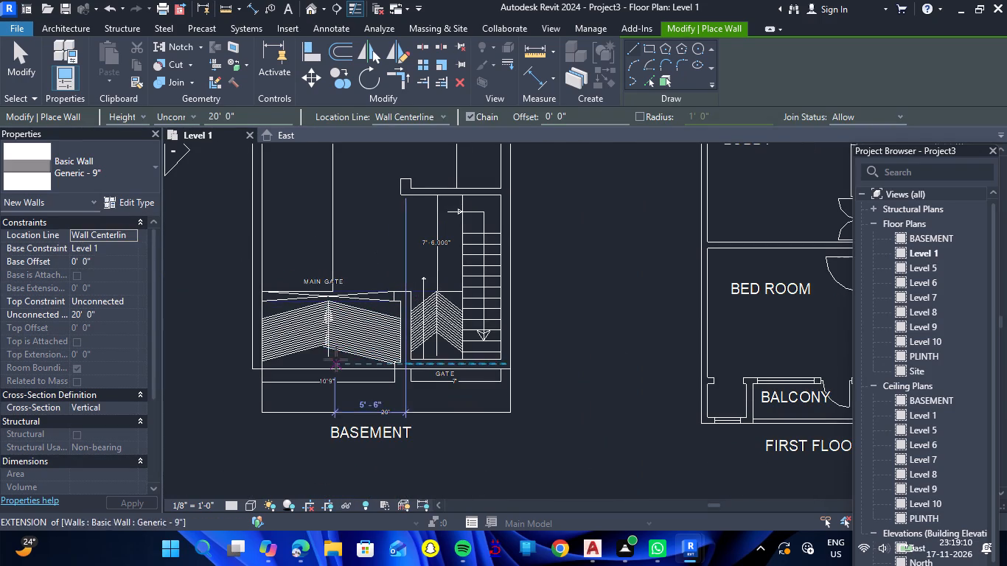
{"action": "key", "text": "Escape"}
Select all nine basement walls: the exterior walls, staircase partition, stub walls, wall between the gates and gate wall.
{"action": "scroll", "coordinate": [331, 301], "scroll_direction": "down", "scroll_amount": 6}
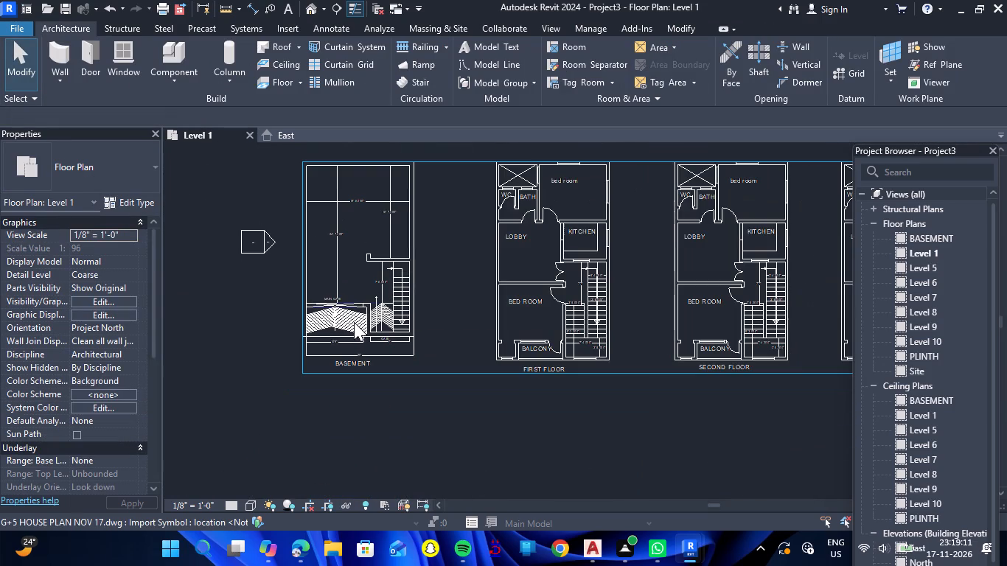
{"action": "scroll", "coordinate": [352, 292], "scroll_direction": "down", "scroll_amount": 2}
{"action": "scroll", "coordinate": [338, 187], "scroll_direction": "up", "scroll_amount": 6}
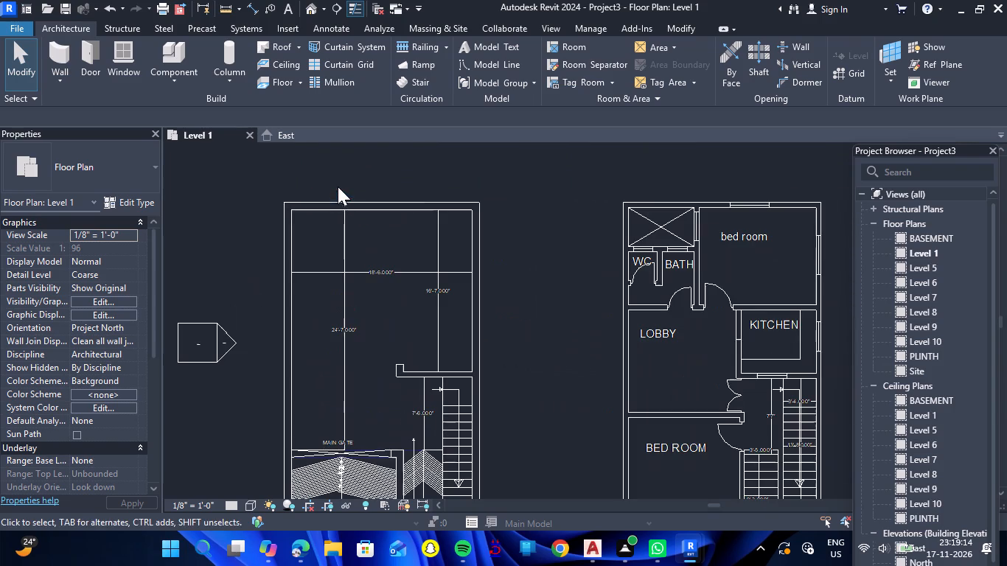
{"action": "left_click", "coordinate": [327, 207]}
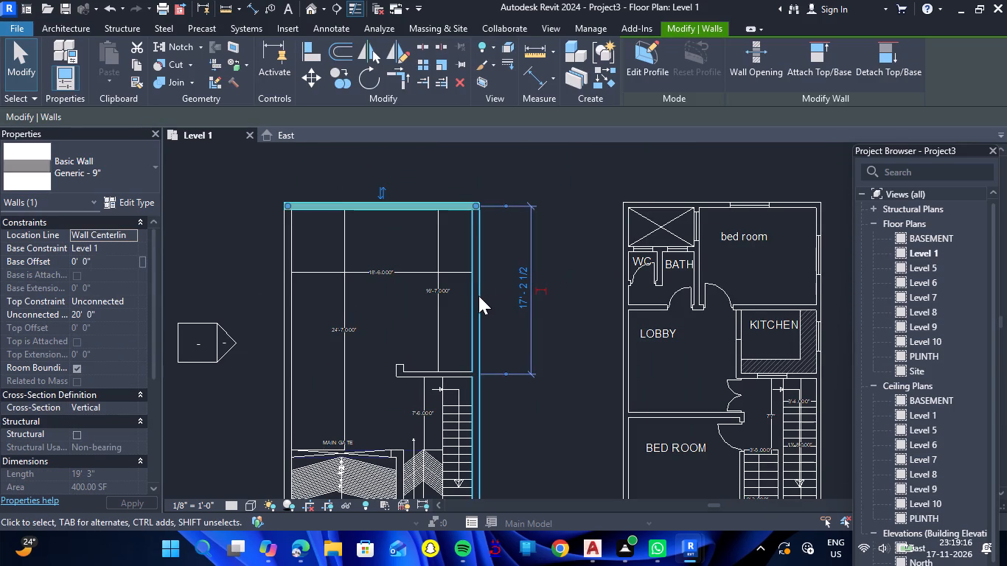
{"action": "left_click", "coordinate": [476, 296], "text": "ctrl"}
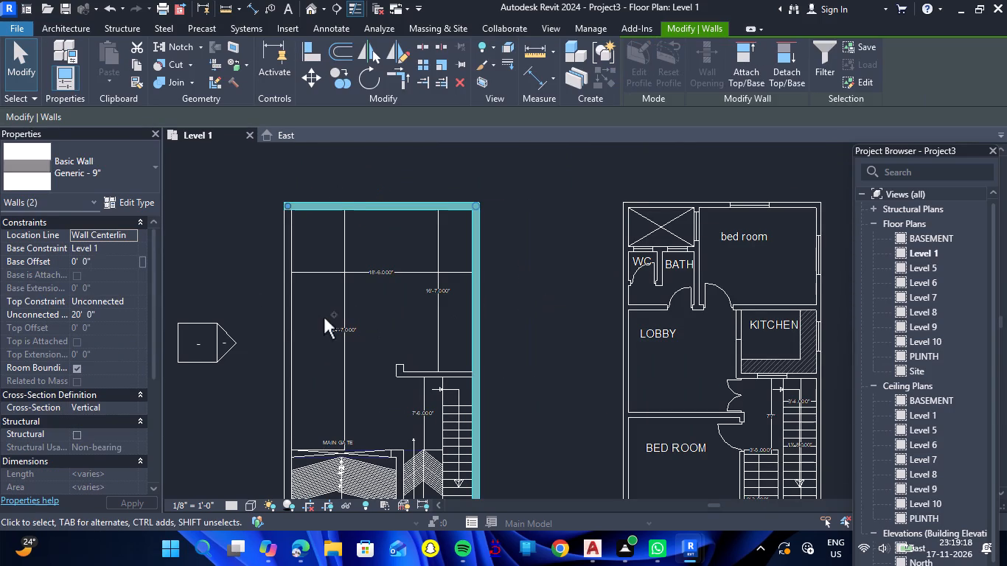
{"action": "left_click", "coordinate": [287, 313], "text": "ctrl"}
{"action": "left_click", "coordinate": [414, 367], "text": "ctrl"}
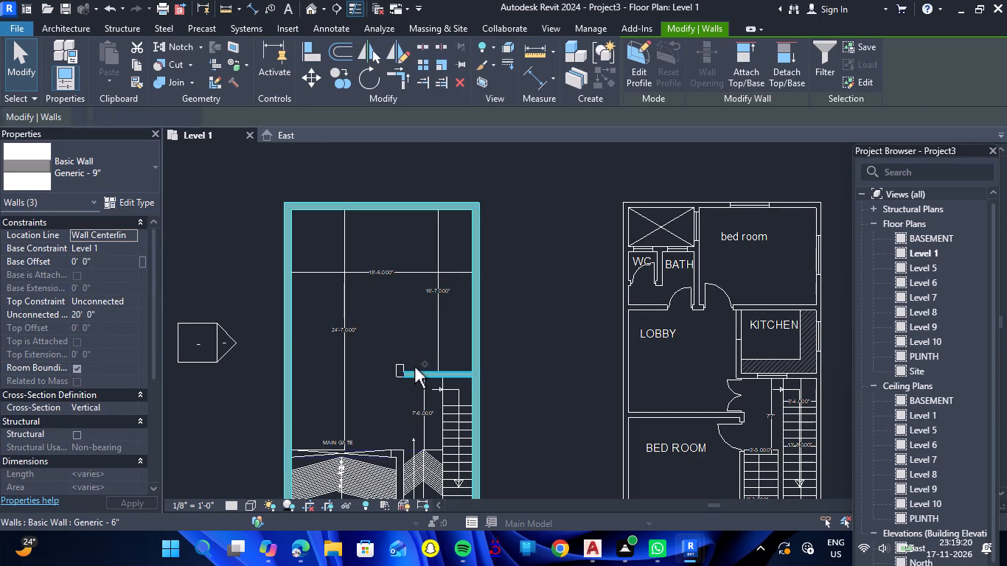
{"action": "left_click", "coordinate": [403, 360], "text": "ctrl"}
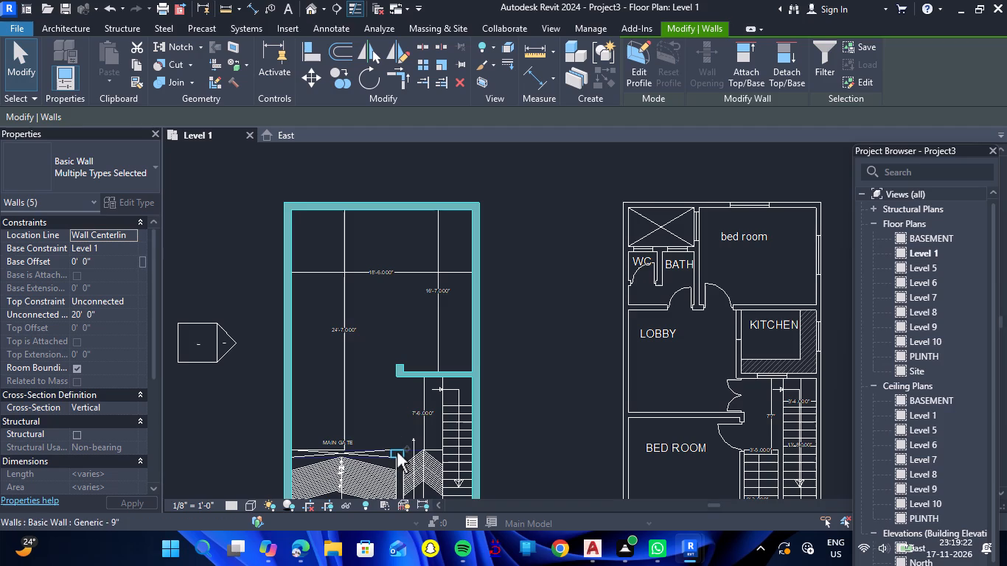
{"action": "left_click", "coordinate": [397, 452], "text": "ctrl"}
{"action": "scroll", "coordinate": [382, 359], "scroll_direction": "down", "scroll_amount": 4}
{"action": "scroll", "coordinate": [393, 447], "scroll_direction": "up", "scroll_amount": 6}
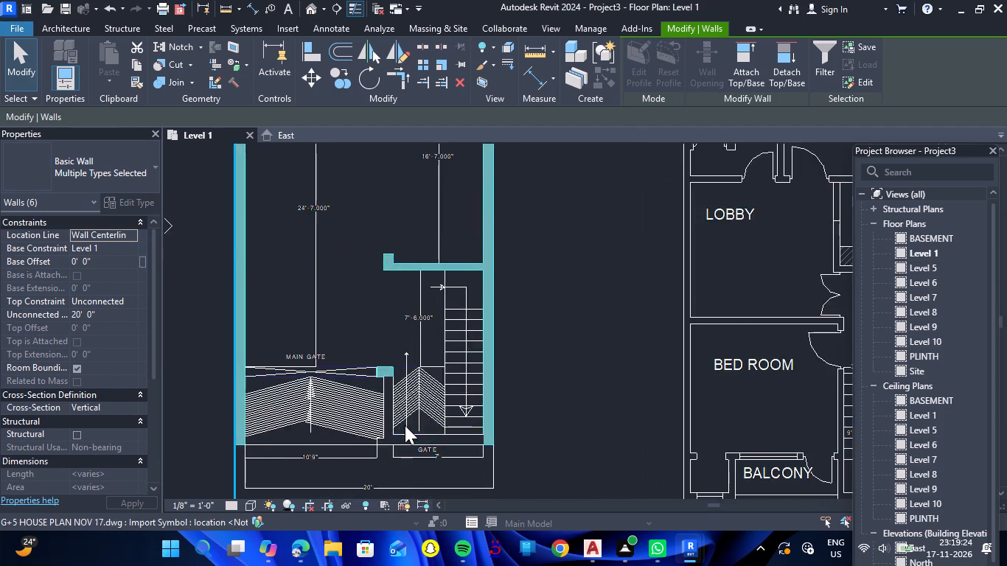
{"action": "scroll", "coordinate": [405, 425], "scroll_direction": "up", "scroll_amount": 4}
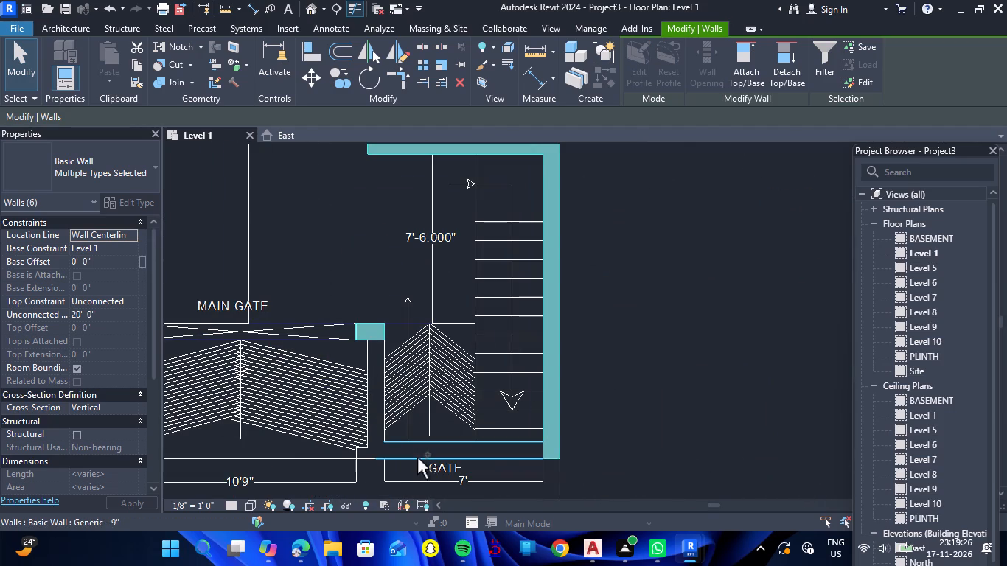
{"action": "left_click", "coordinate": [417, 455], "text": "ctrl"}
{"action": "left_click", "coordinate": [380, 416], "text": "ctrl"}
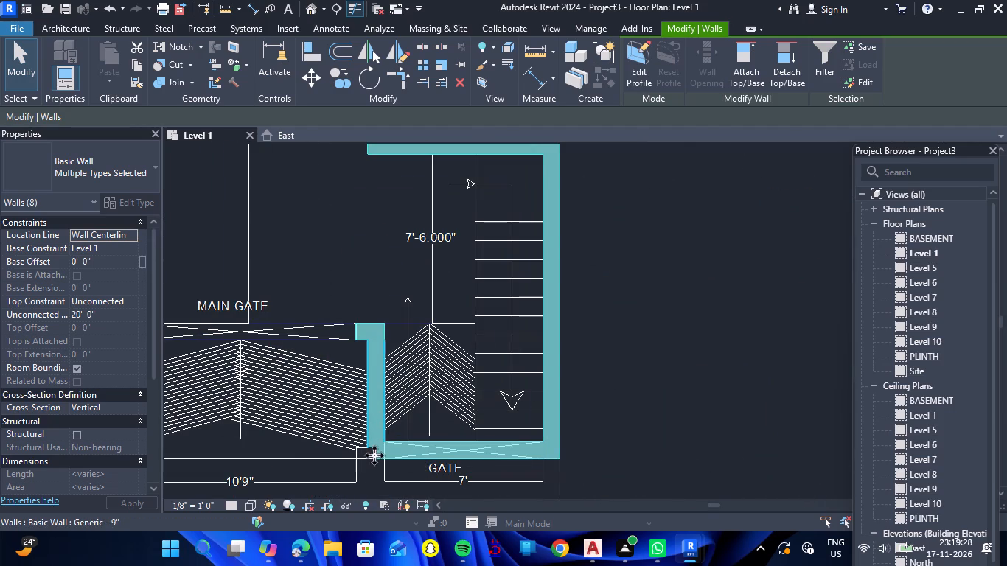
{"action": "scroll", "coordinate": [363, 457], "scroll_direction": "up", "scroll_amount": 7}
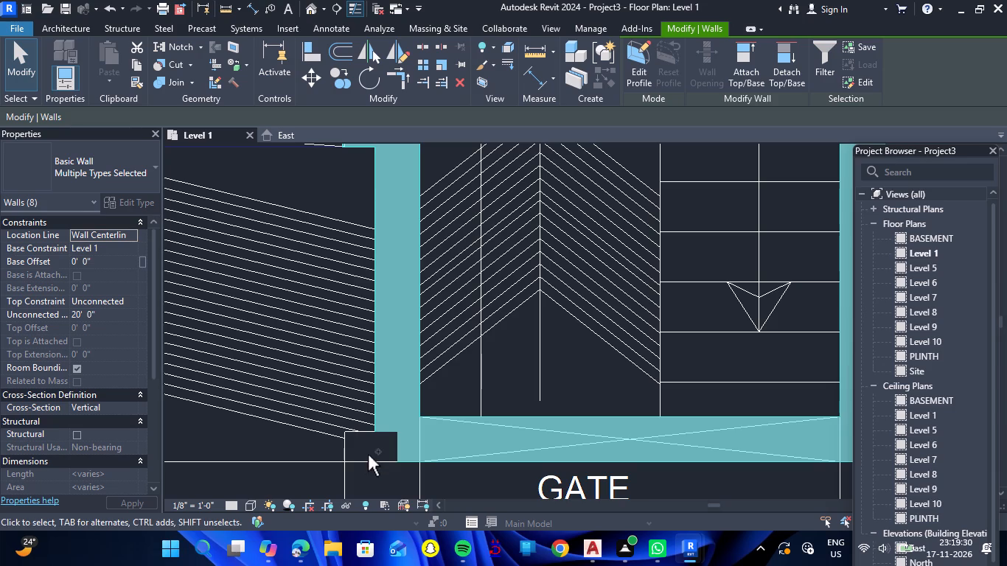
{"action": "left_click", "coordinate": [370, 458], "text": "ctrl"}
{"action": "scroll", "coordinate": [385, 451], "scroll_direction": "down", "scroll_amount": 11}
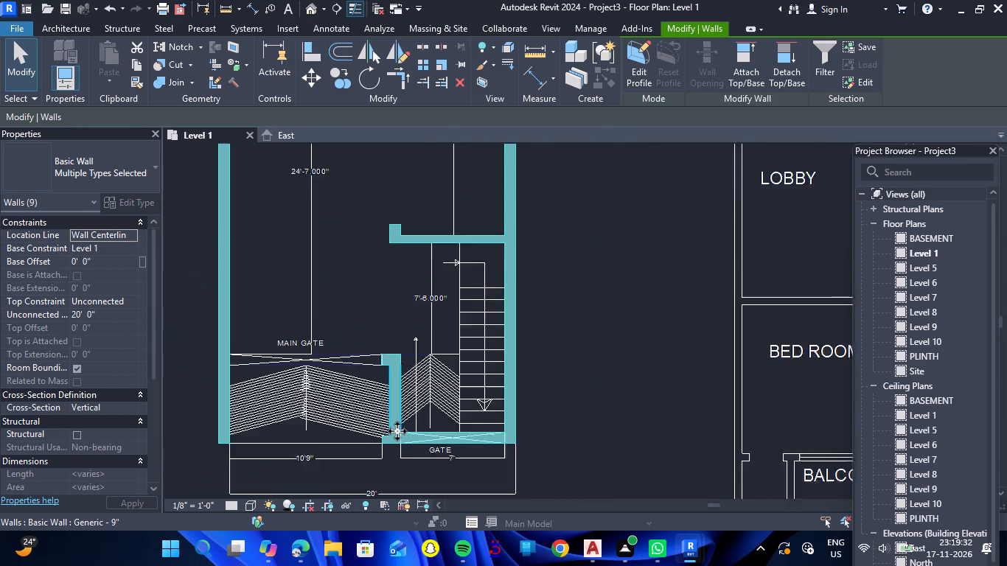
{"action": "scroll", "coordinate": [397, 431], "scroll_direction": "down", "scroll_amount": 2}
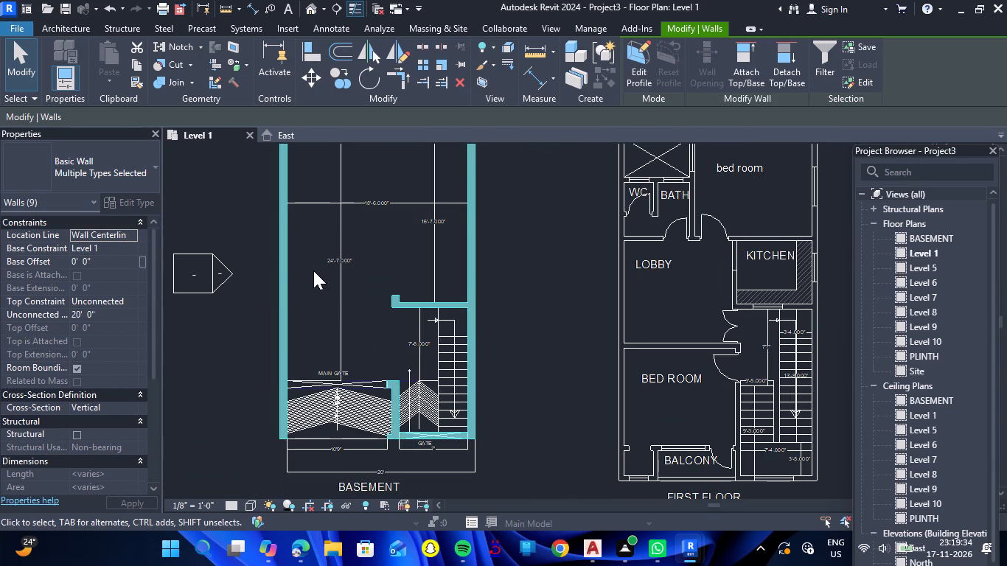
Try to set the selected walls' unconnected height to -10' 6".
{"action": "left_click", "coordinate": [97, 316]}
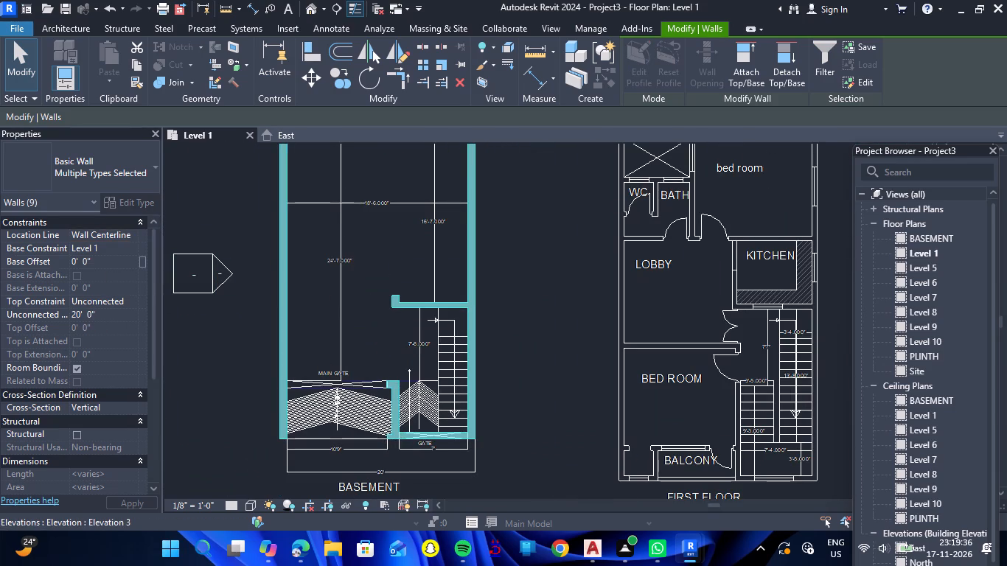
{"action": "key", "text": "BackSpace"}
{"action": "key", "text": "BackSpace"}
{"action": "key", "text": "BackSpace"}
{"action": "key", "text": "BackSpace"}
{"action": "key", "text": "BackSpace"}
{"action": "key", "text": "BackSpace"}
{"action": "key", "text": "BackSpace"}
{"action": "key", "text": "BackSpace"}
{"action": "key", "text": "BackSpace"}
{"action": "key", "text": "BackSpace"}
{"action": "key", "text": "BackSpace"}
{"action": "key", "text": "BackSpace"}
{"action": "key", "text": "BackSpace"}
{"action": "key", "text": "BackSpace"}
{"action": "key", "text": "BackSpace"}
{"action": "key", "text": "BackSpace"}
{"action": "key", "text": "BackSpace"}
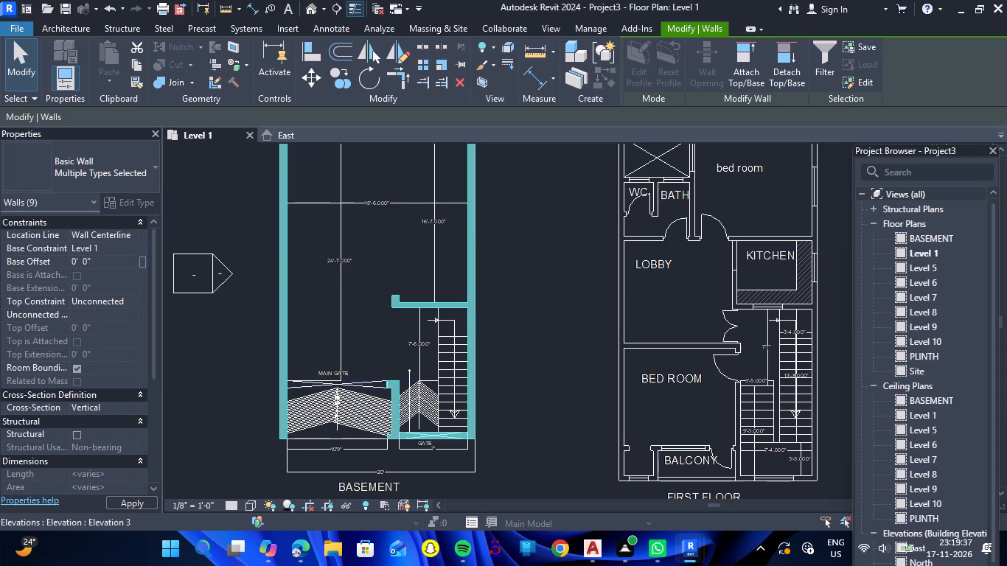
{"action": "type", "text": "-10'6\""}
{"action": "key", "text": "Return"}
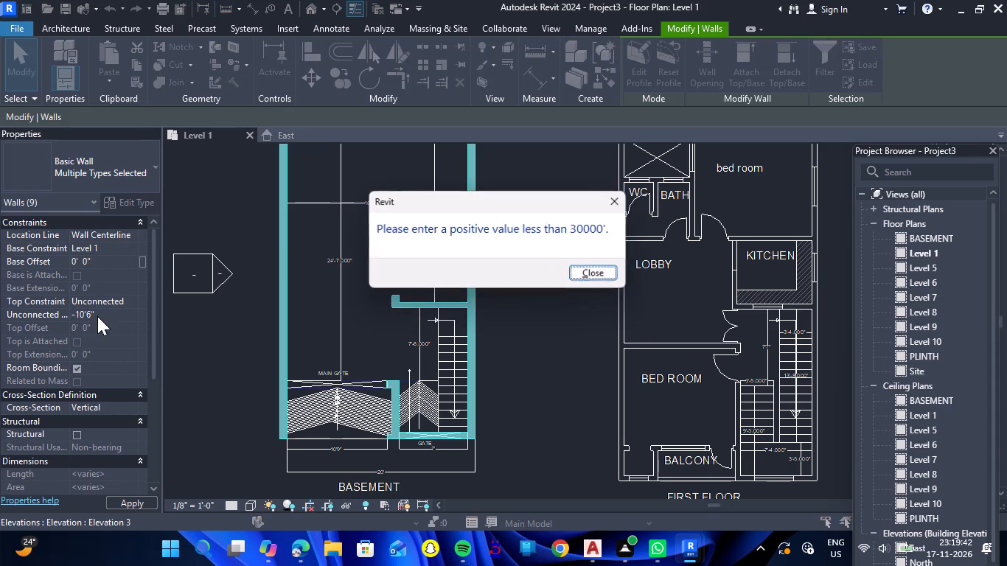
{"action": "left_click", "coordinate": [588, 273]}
Set the selected walls' base constraint to BASEMENT and their unconnected height to 10' 6".
{"action": "left_click", "coordinate": [125, 249]}
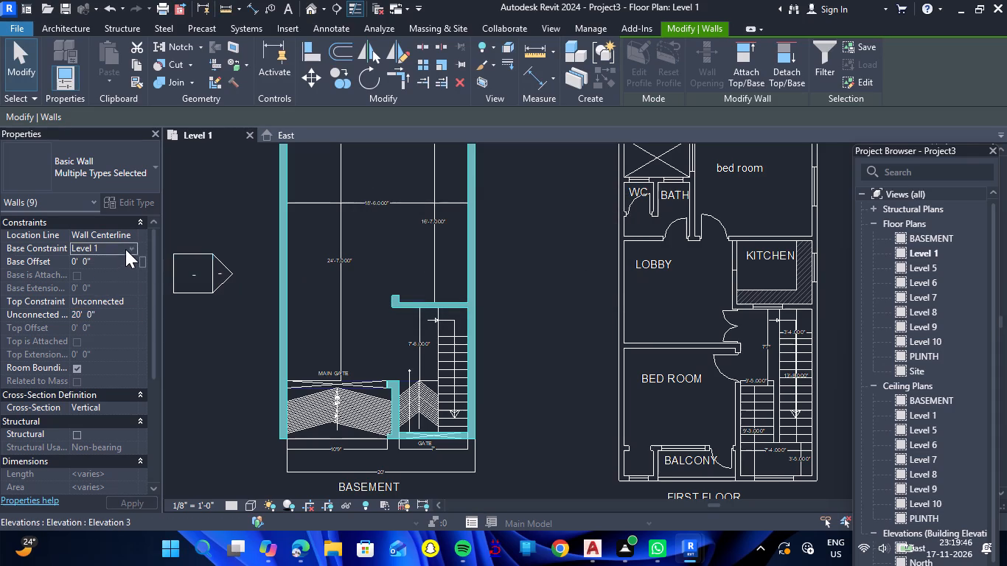
{"action": "left_click", "coordinate": [135, 243]}
{"action": "left_click", "coordinate": [117, 259]}
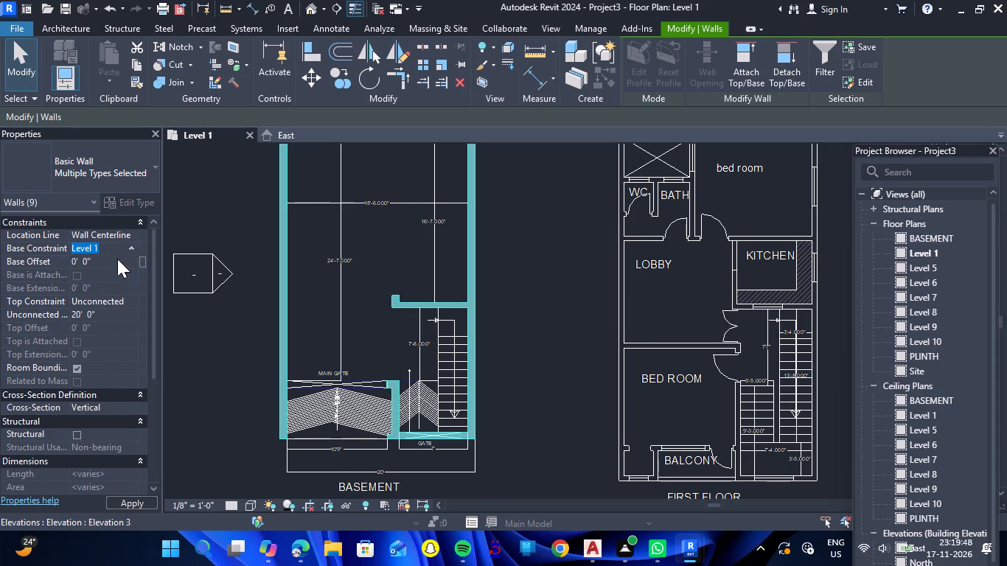
{"action": "left_click", "coordinate": [109, 314]}
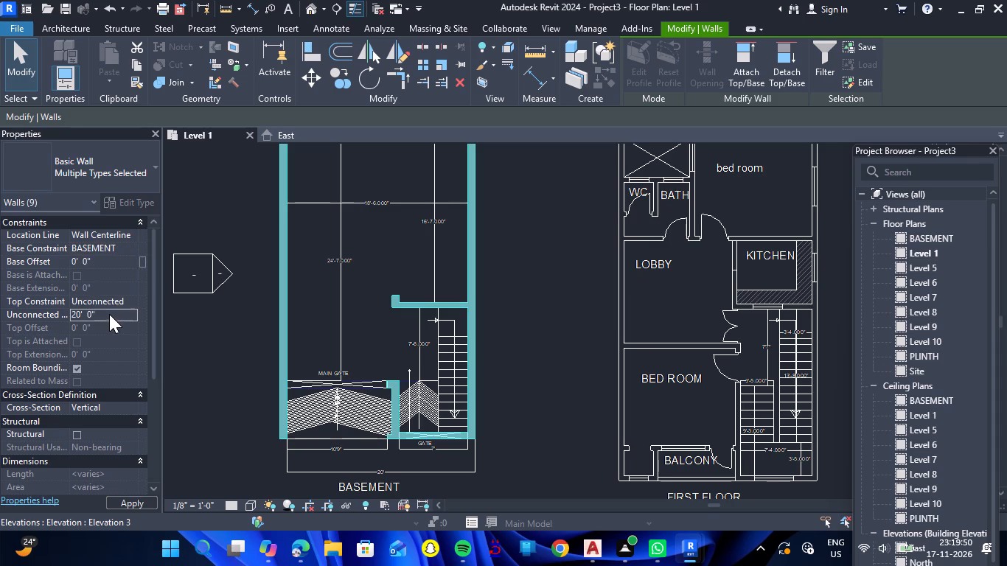
{"action": "type", "text": "10'"}
{"action": "type", "text": "6\""}
{"action": "key", "text": "Return"}
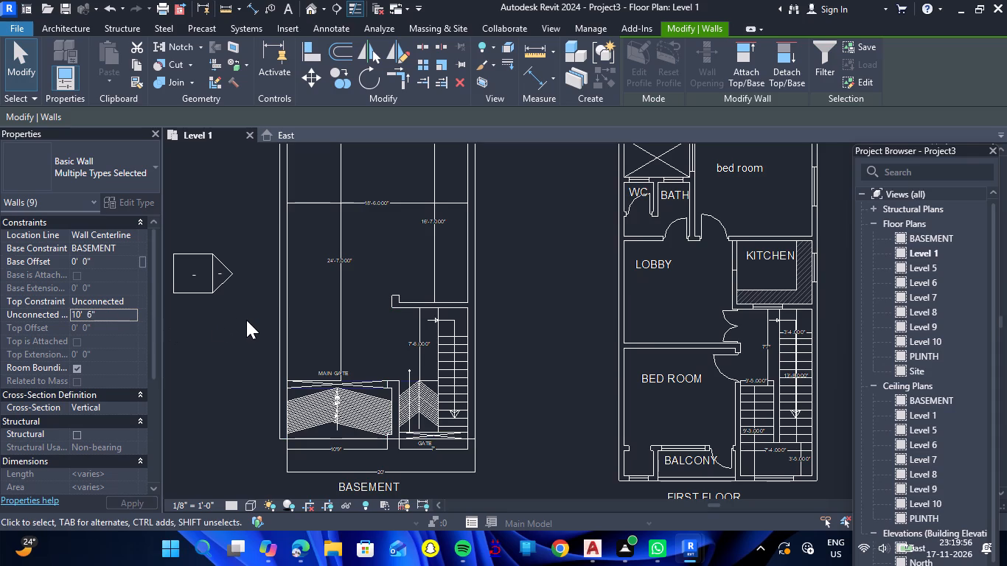
Open the default 3D view and examine the basement walls' height and position.
{"action": "left_click", "coordinate": [304, 7]}
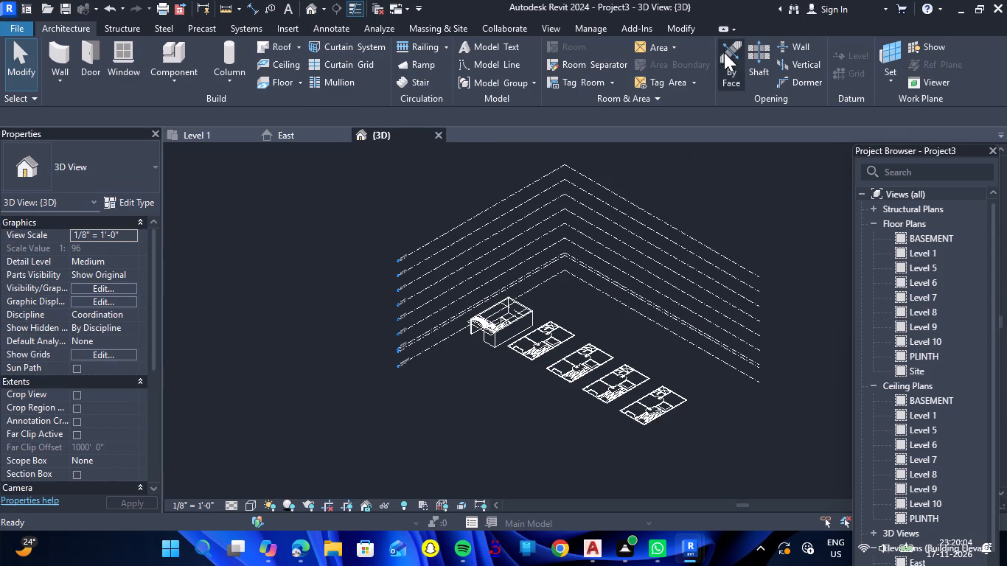
{"action": "scroll", "coordinate": [493, 340], "scroll_direction": "up", "scroll_amount": 13}
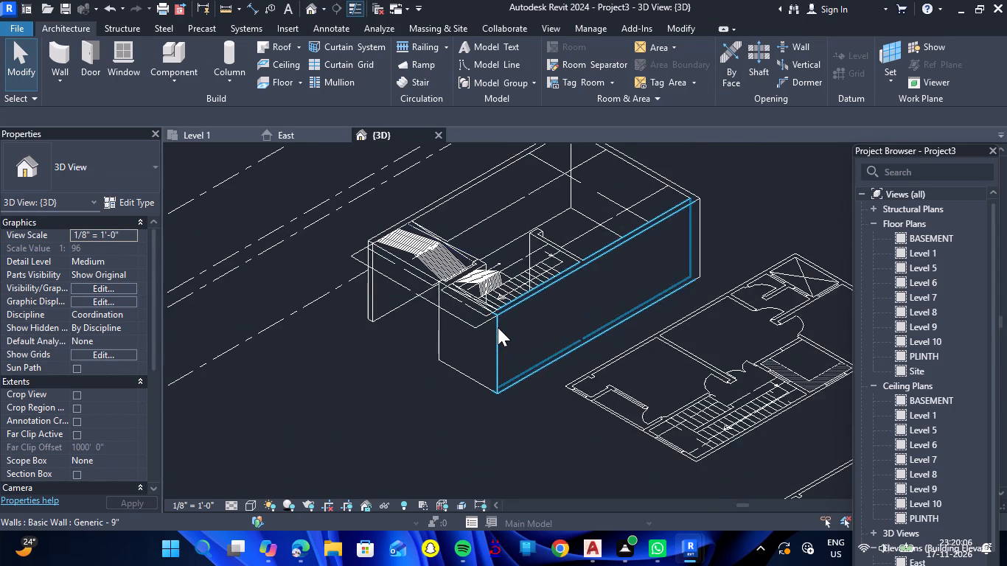
Set the 3D view's visual style to Realistic.
{"action": "scroll", "coordinate": [498, 327], "scroll_direction": "up", "scroll_amount": 1}
{"action": "left_click", "coordinate": [249, 506]}
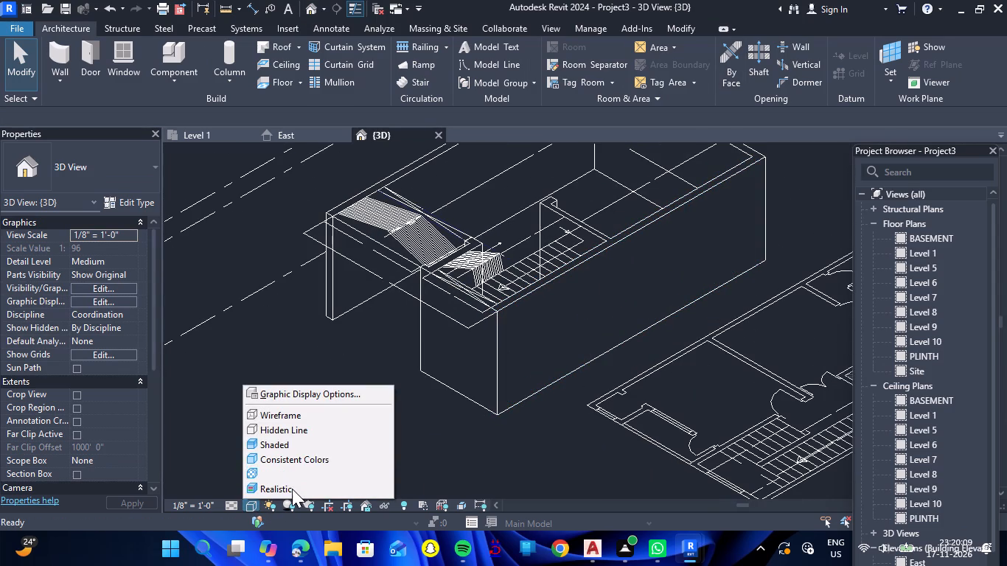
{"action": "left_click", "coordinate": [292, 489]}
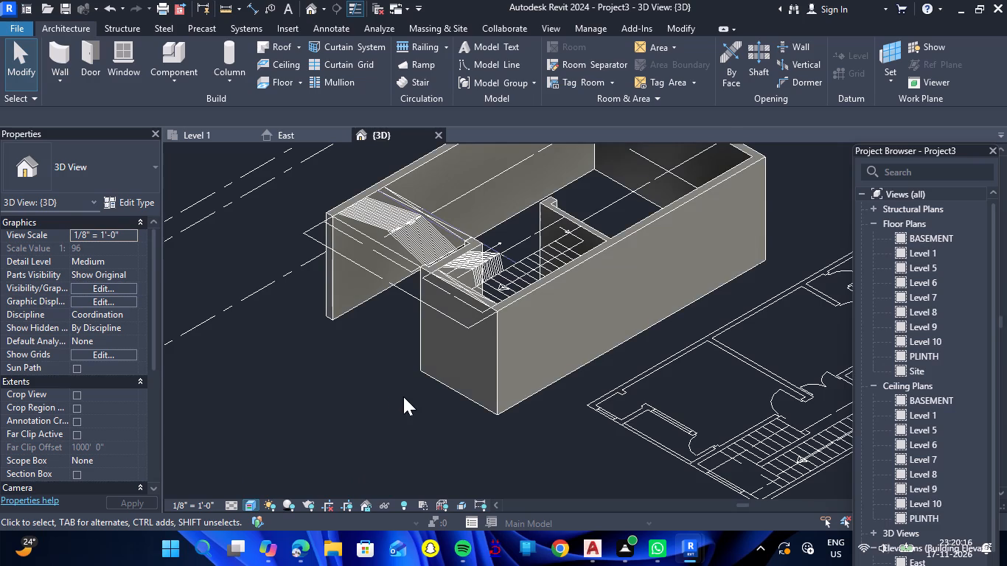
Examine the basement walls in 3D and compare them with the gate and ramp area in the Level 1 plan.
{"action": "scroll", "coordinate": [402, 401], "scroll_direction": "down", "scroll_amount": 1}
{"action": "scroll", "coordinate": [405, 270], "scroll_direction": "up", "scroll_amount": 3}
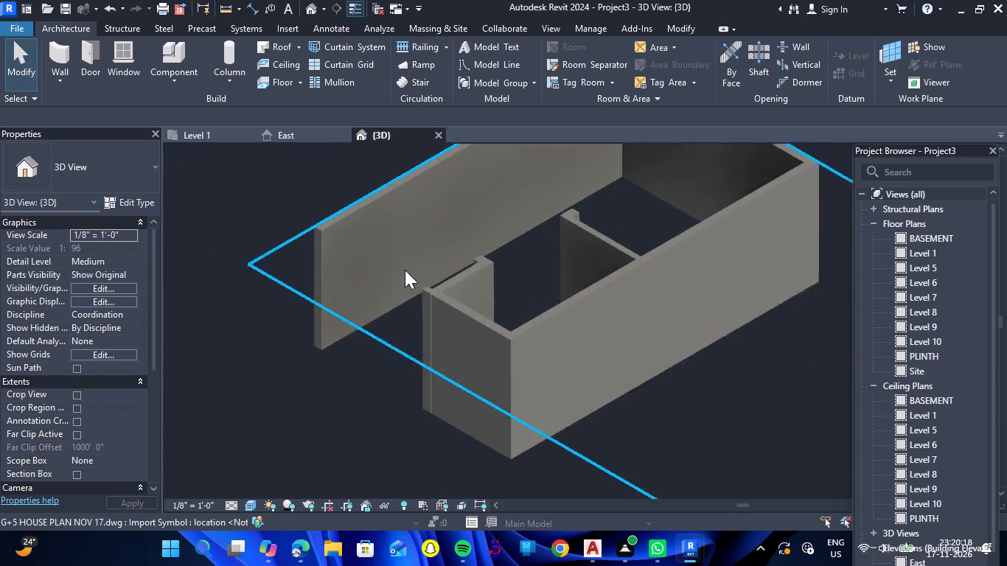
{"action": "scroll", "coordinate": [405, 270], "scroll_direction": "down", "scroll_amount": 4}
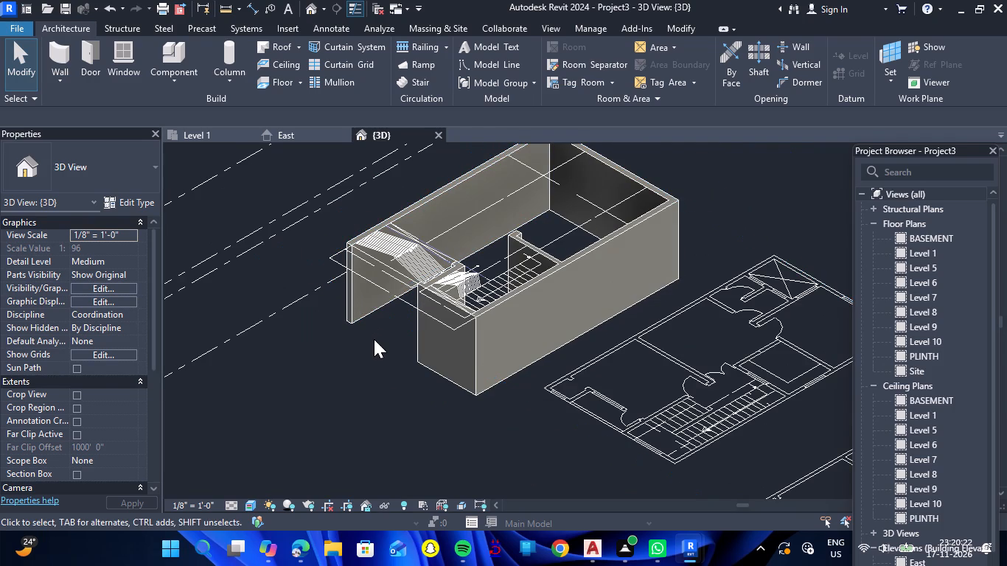
{"action": "scroll", "coordinate": [374, 339], "scroll_direction": "up", "scroll_amount": 2}
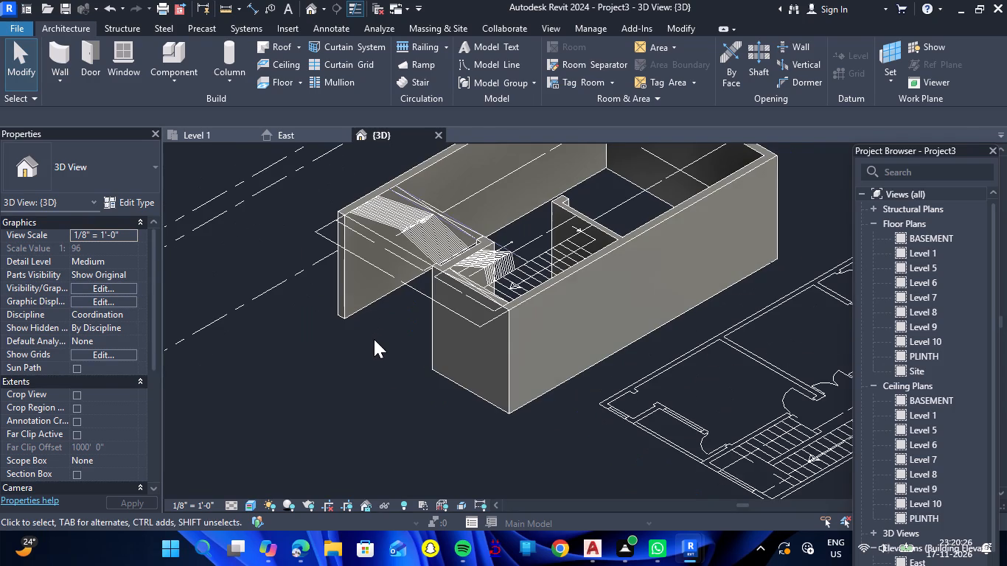
{"action": "scroll", "coordinate": [374, 339], "scroll_direction": "down", "scroll_amount": 5}
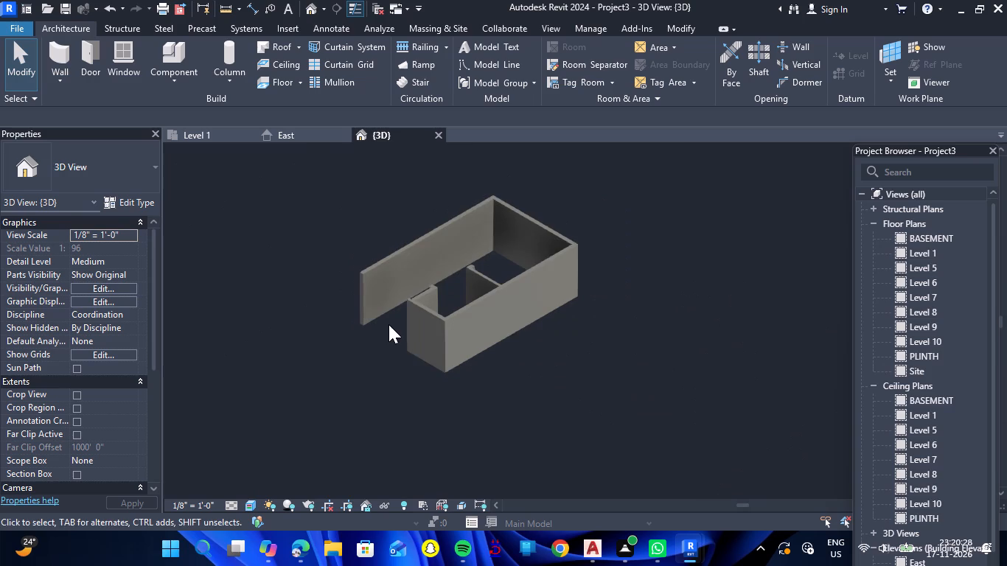
{"action": "scroll", "coordinate": [388, 324], "scroll_direction": "down", "scroll_amount": 1}
{"action": "left_click", "coordinate": [212, 142]}
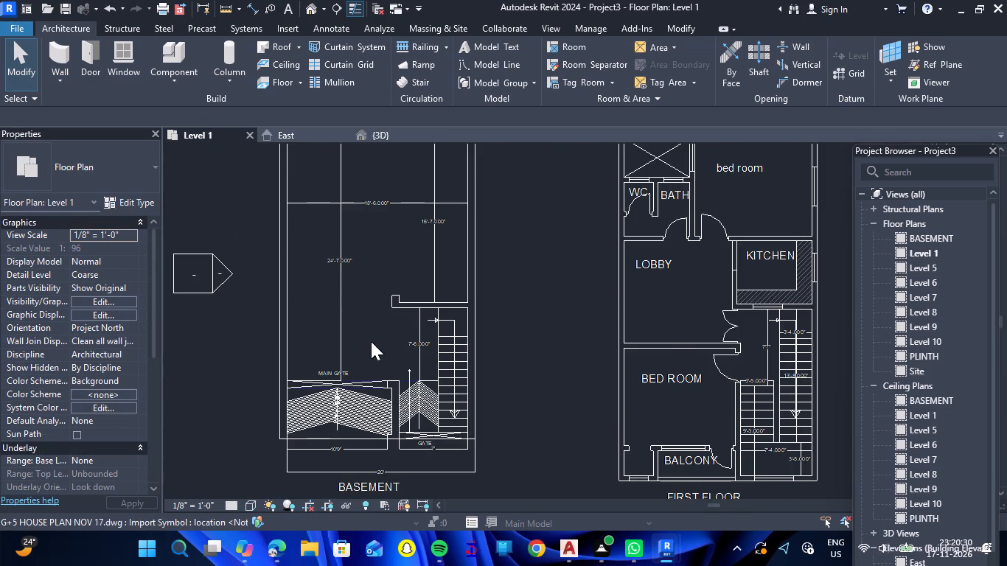
{"action": "scroll", "coordinate": [371, 341], "scroll_direction": "down", "scroll_amount": 1}
{"action": "scroll", "coordinate": [299, 468], "scroll_direction": "up", "scroll_amount": 2}
{"action": "scroll", "coordinate": [282, 403], "scroll_direction": "down", "scroll_amount": 3}
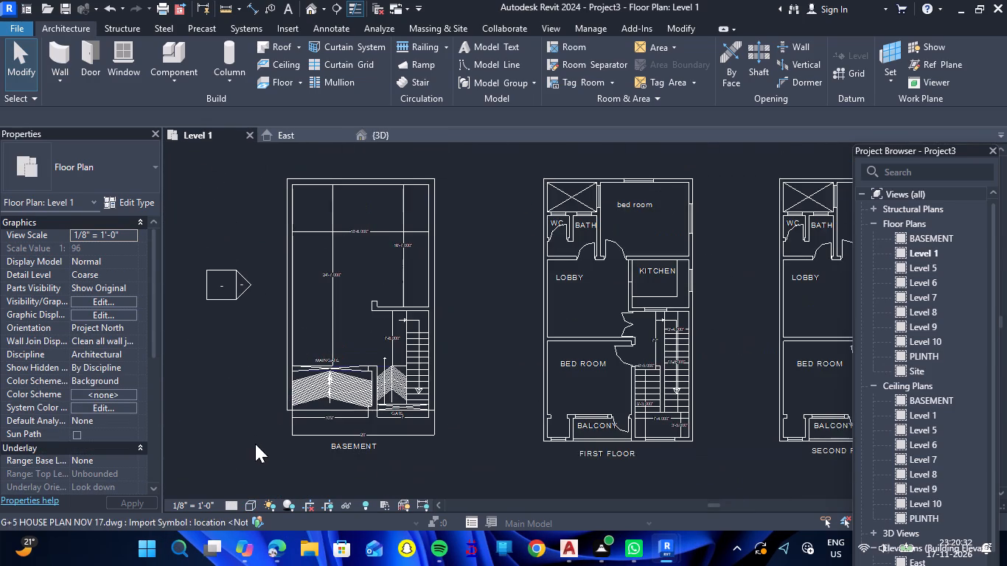
{"action": "scroll", "coordinate": [263, 450], "scroll_direction": "up", "scroll_amount": 5}
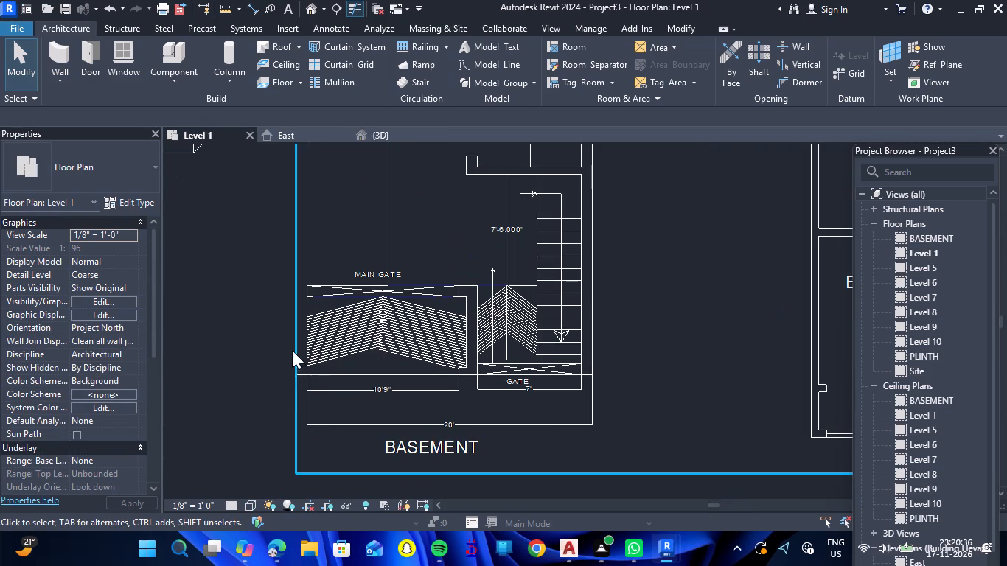
Examine the basement's main gate opening, stub walls and gate wall from the opposite side in the 3D view.
{"action": "left_click", "coordinate": [388, 133]}
{"action": "scroll", "coordinate": [389, 342], "scroll_direction": "up", "scroll_amount": 4}
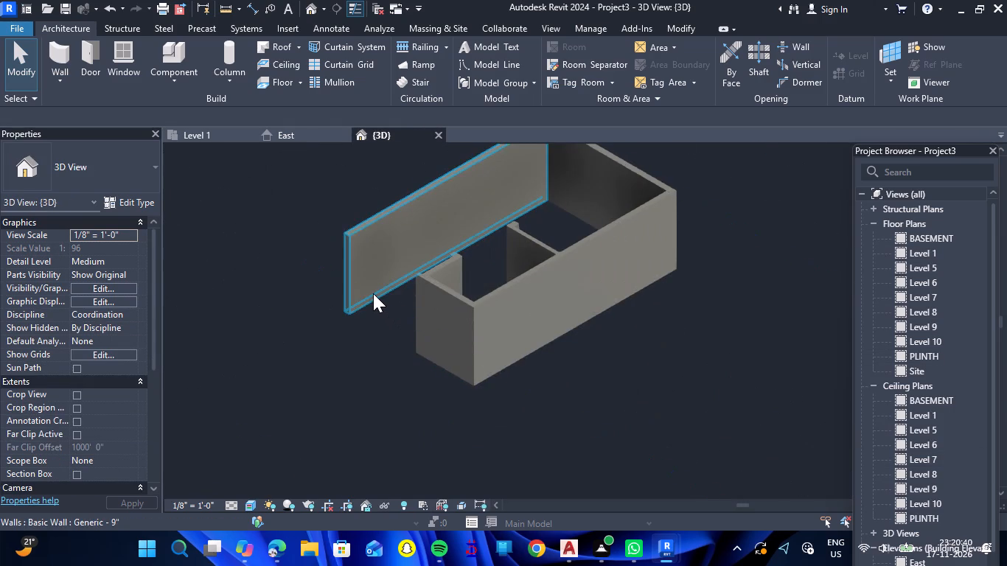
{"action": "scroll", "coordinate": [373, 293], "scroll_direction": "up", "scroll_amount": 2}
{"action": "key", "text": "Escape"}
{"action": "scroll", "coordinate": [365, 312], "scroll_direction": "up", "scroll_amount": 2}
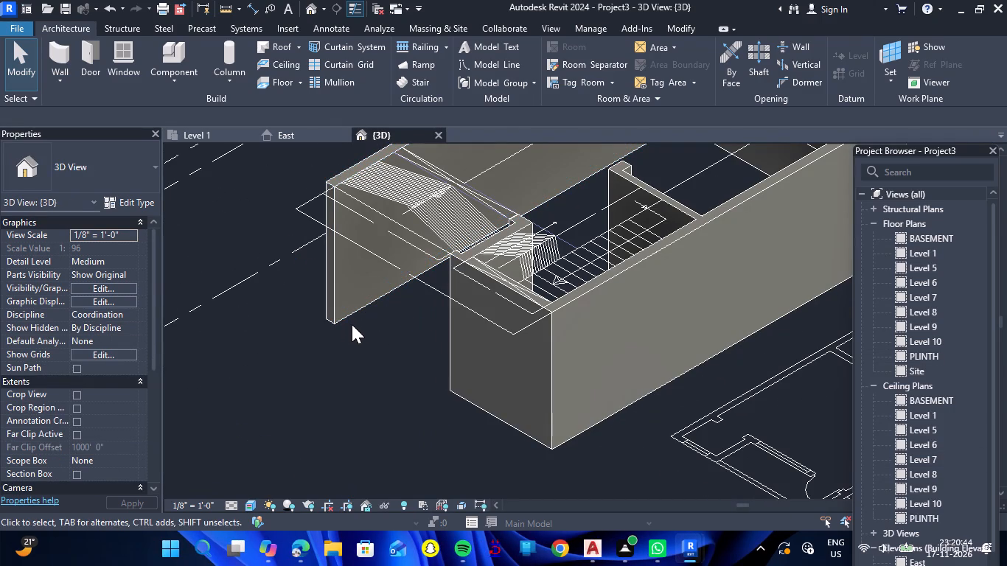
{"action": "key", "text": "Escape"}
{"action": "right_click", "coordinate": [290, 375]}
{"action": "left_click", "coordinate": [282, 403]}
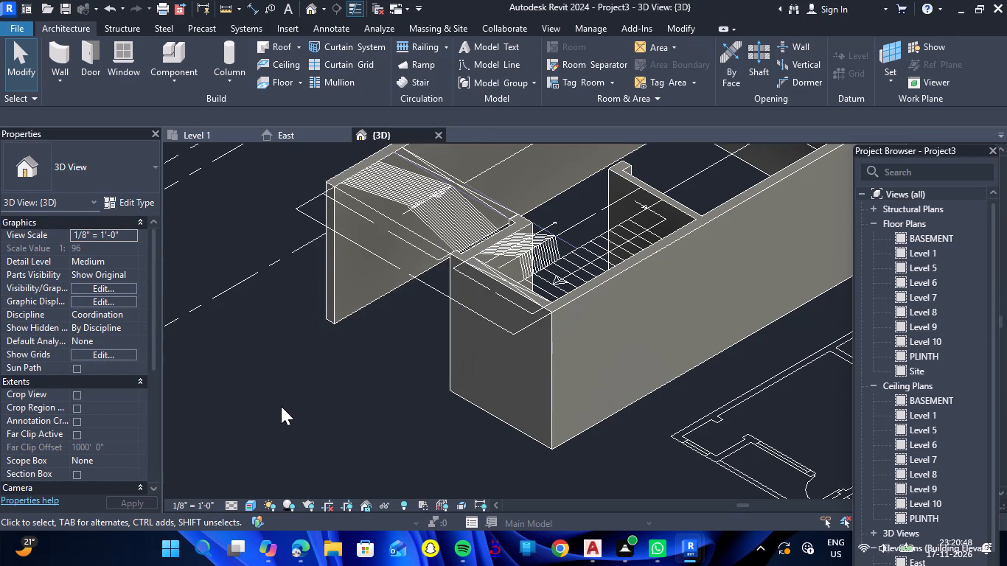
{"action": "left_click_drag", "start_coordinate": [280, 406], "coordinate": [515, 422], "text": "shift"}
{"action": "right_click_drag", "start_coordinate": [277, 407], "coordinate": [516, 422], "text": "shift"}
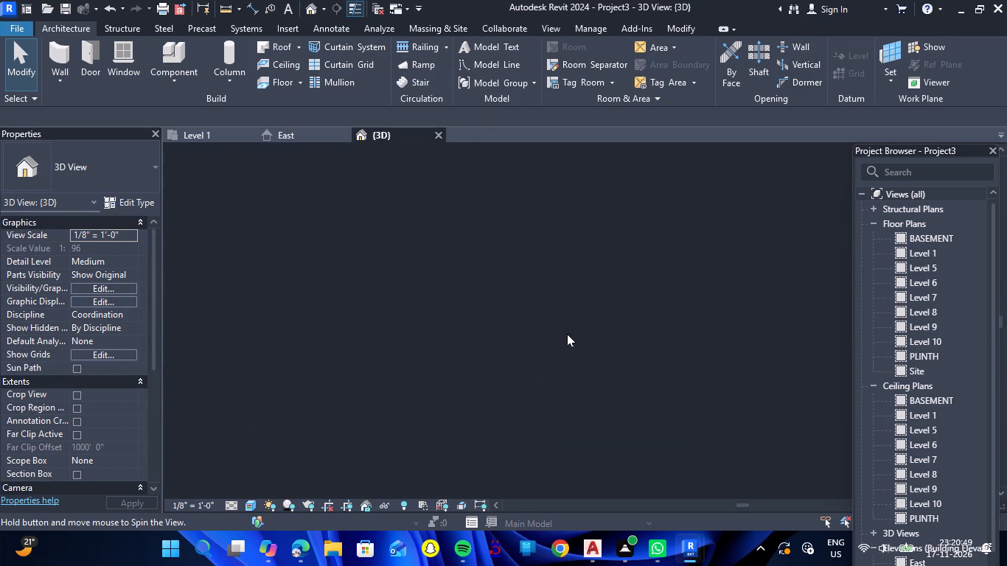
{"action": "scroll", "coordinate": [567, 334], "scroll_direction": "down", "scroll_amount": 16}
{"action": "scroll", "coordinate": [641, 428], "scroll_direction": "up", "scroll_amount": 2}
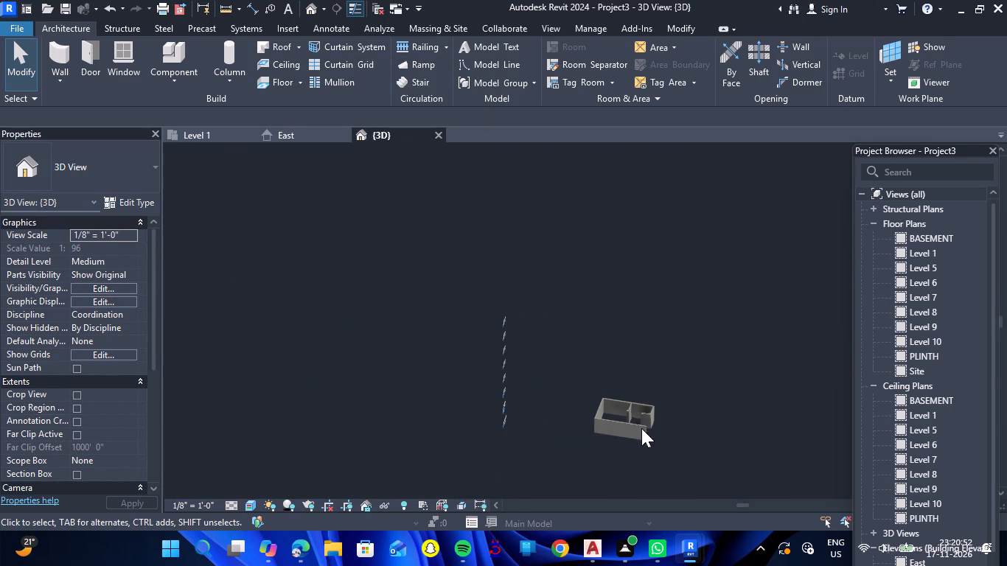
{"action": "scroll", "coordinate": [641, 428], "scroll_direction": "up", "scroll_amount": 15}
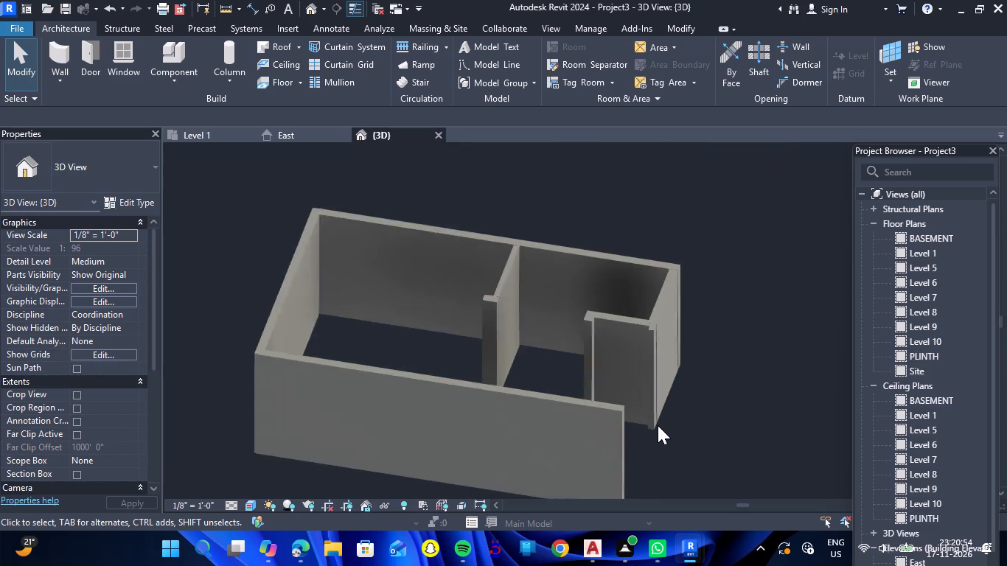
{"action": "scroll", "coordinate": [700, 427], "scroll_direction": "up", "scroll_amount": 4}
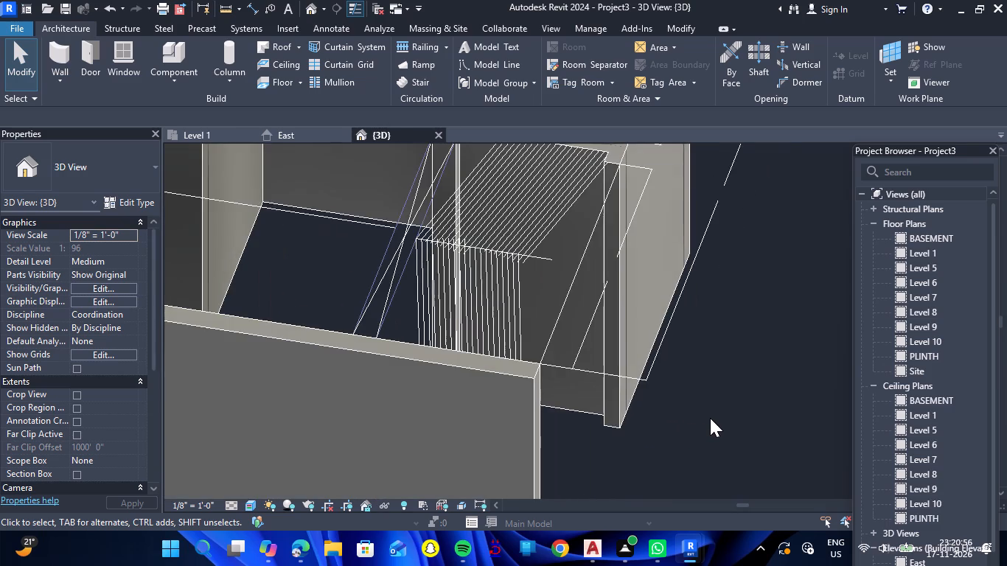
{"action": "scroll", "coordinate": [705, 408], "scroll_direction": "down", "scroll_amount": 3}
{"action": "left_click_drag", "start_coordinate": [707, 418], "coordinate": [696, 427]}
{"action": "right_click_drag", "start_coordinate": [705, 418], "coordinate": [696, 427], "text": "shift"}
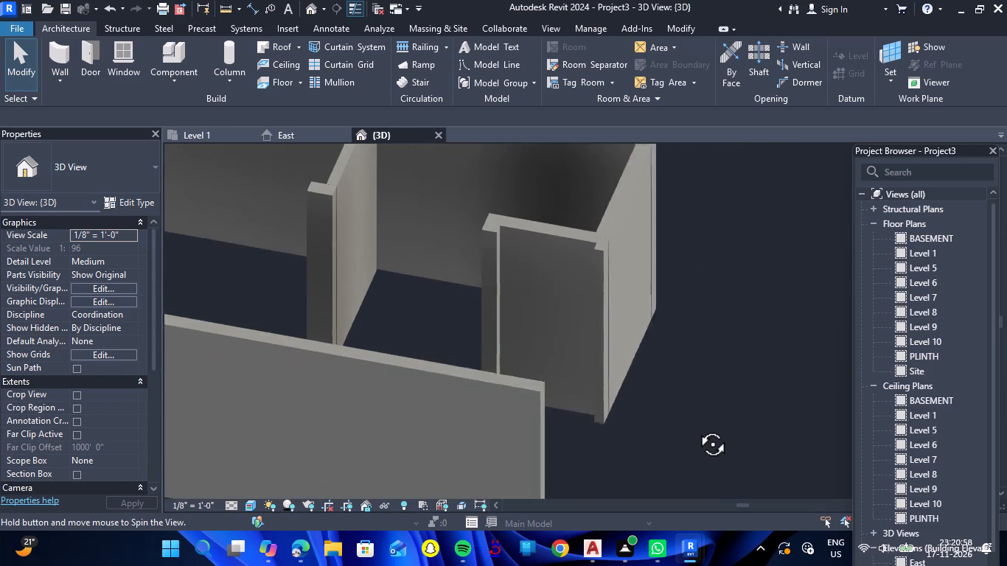
{"action": "right_click_drag", "start_coordinate": [696, 427], "coordinate": [651, 430], "text": "shift"}
{"action": "left_click_drag", "start_coordinate": [696, 427], "coordinate": [651, 430]}
{"action": "scroll", "coordinate": [669, 405], "scroll_direction": "down", "scroll_amount": 5}
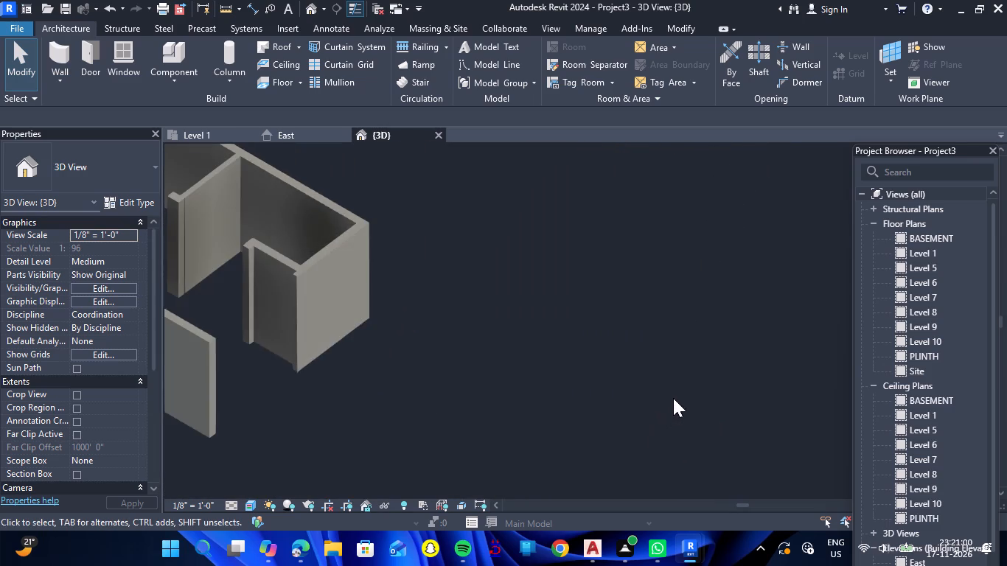
{"action": "scroll", "coordinate": [265, 414], "scroll_direction": "up", "scroll_amount": 4}
{"action": "scroll", "coordinate": [281, 413], "scroll_direction": "down", "scroll_amount": 2}
{"action": "scroll", "coordinate": [246, 436], "scroll_direction": "up", "scroll_amount": 3}
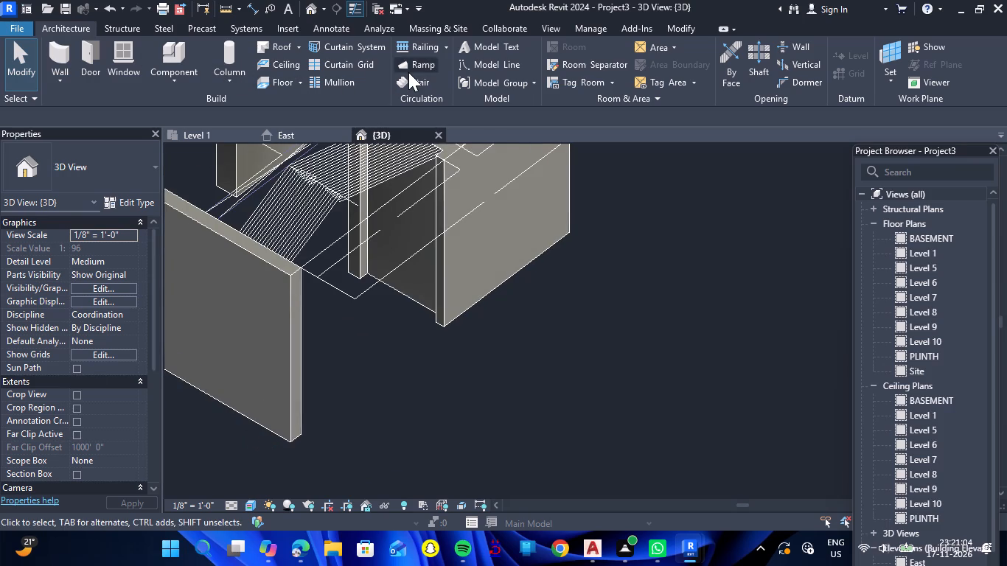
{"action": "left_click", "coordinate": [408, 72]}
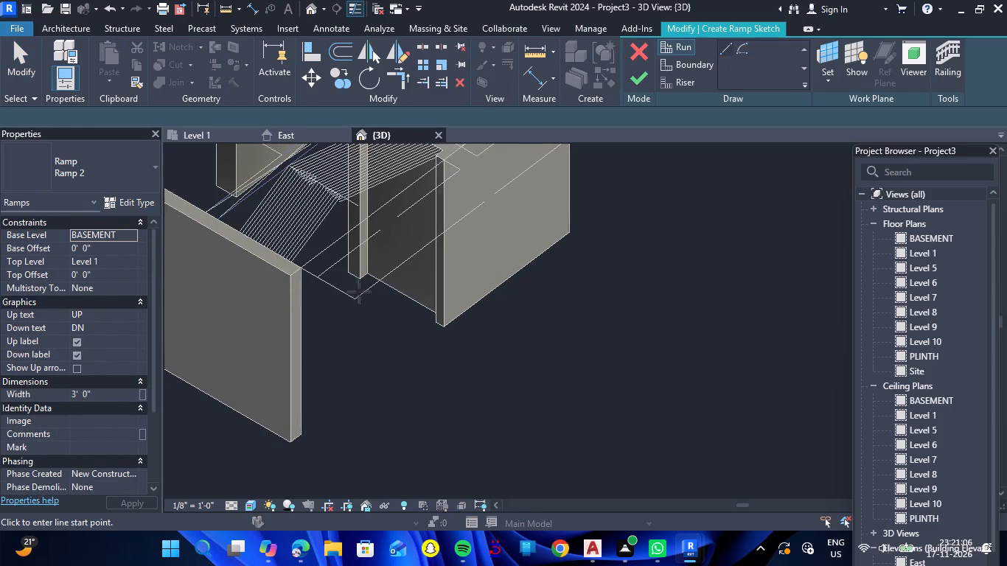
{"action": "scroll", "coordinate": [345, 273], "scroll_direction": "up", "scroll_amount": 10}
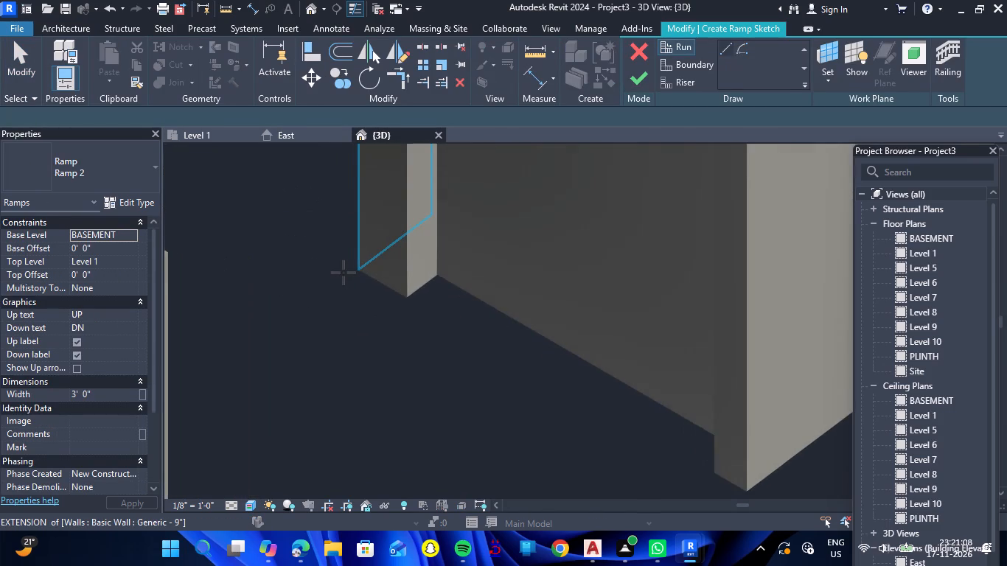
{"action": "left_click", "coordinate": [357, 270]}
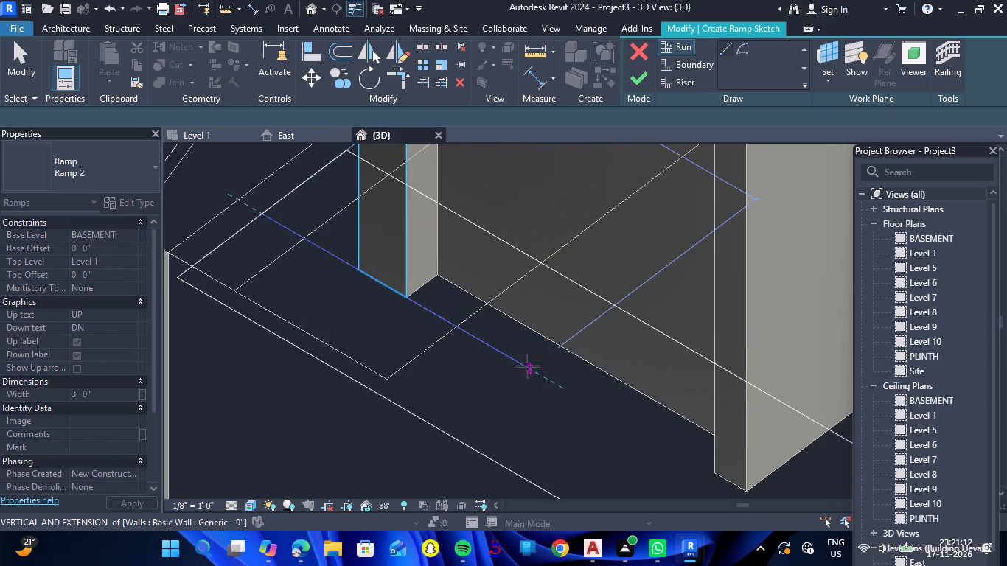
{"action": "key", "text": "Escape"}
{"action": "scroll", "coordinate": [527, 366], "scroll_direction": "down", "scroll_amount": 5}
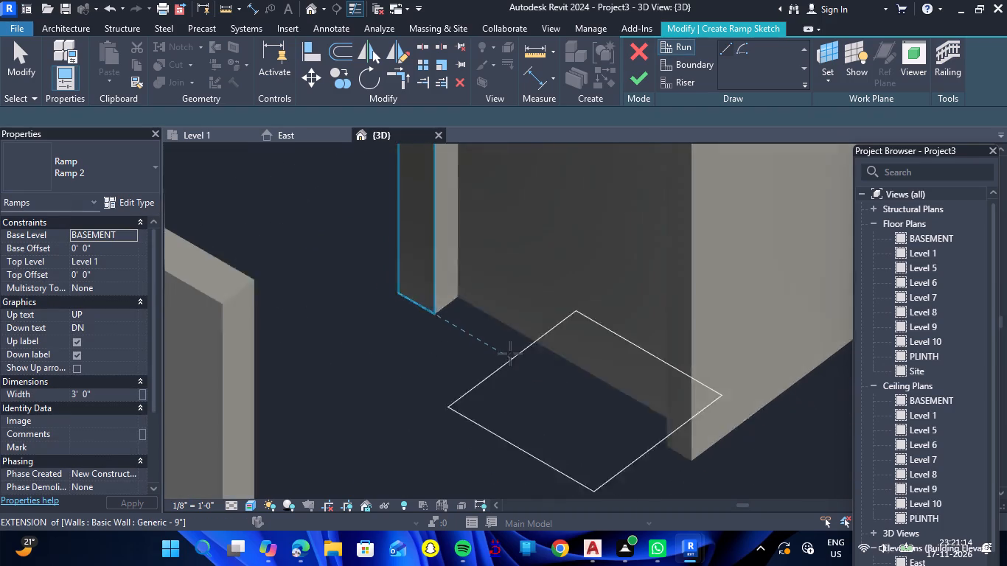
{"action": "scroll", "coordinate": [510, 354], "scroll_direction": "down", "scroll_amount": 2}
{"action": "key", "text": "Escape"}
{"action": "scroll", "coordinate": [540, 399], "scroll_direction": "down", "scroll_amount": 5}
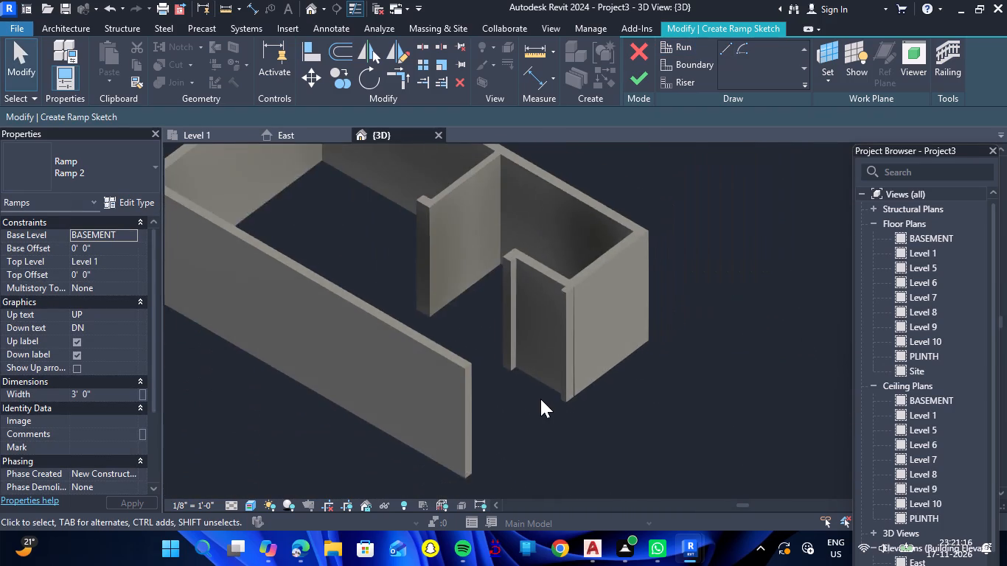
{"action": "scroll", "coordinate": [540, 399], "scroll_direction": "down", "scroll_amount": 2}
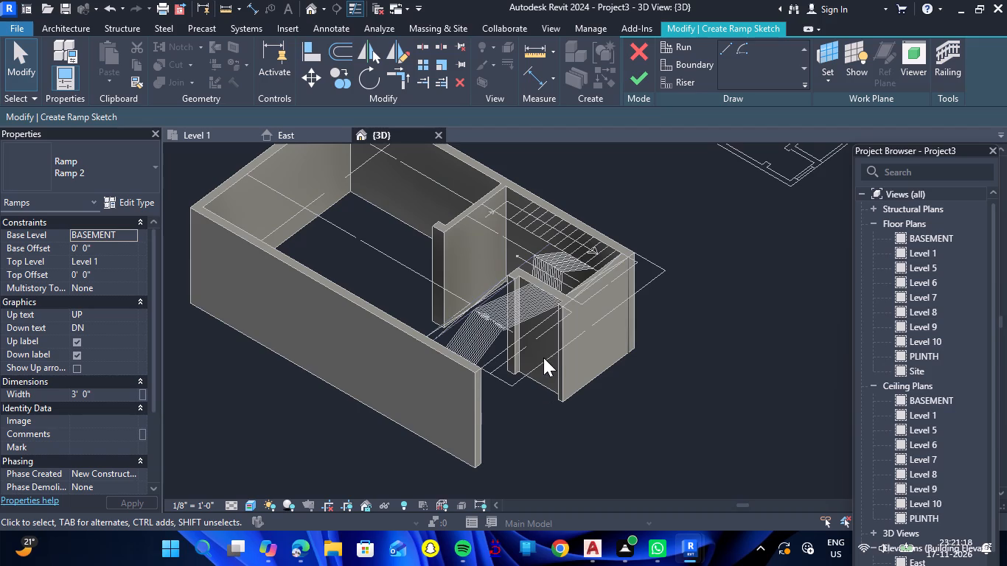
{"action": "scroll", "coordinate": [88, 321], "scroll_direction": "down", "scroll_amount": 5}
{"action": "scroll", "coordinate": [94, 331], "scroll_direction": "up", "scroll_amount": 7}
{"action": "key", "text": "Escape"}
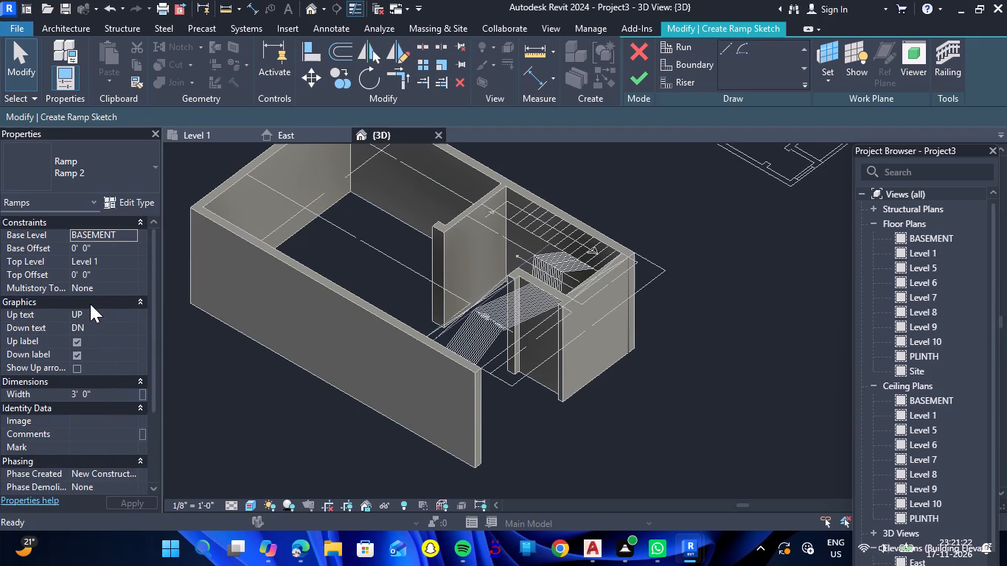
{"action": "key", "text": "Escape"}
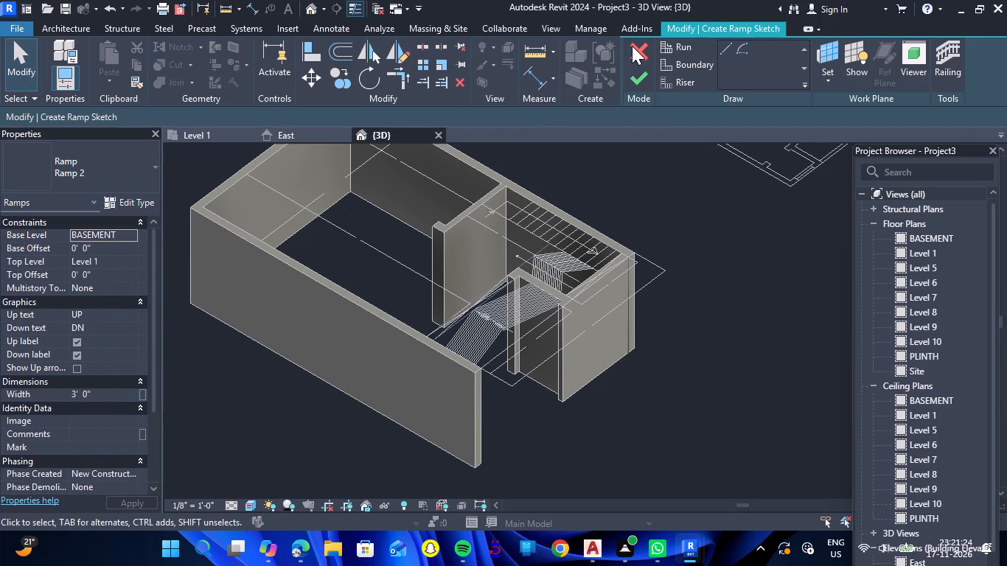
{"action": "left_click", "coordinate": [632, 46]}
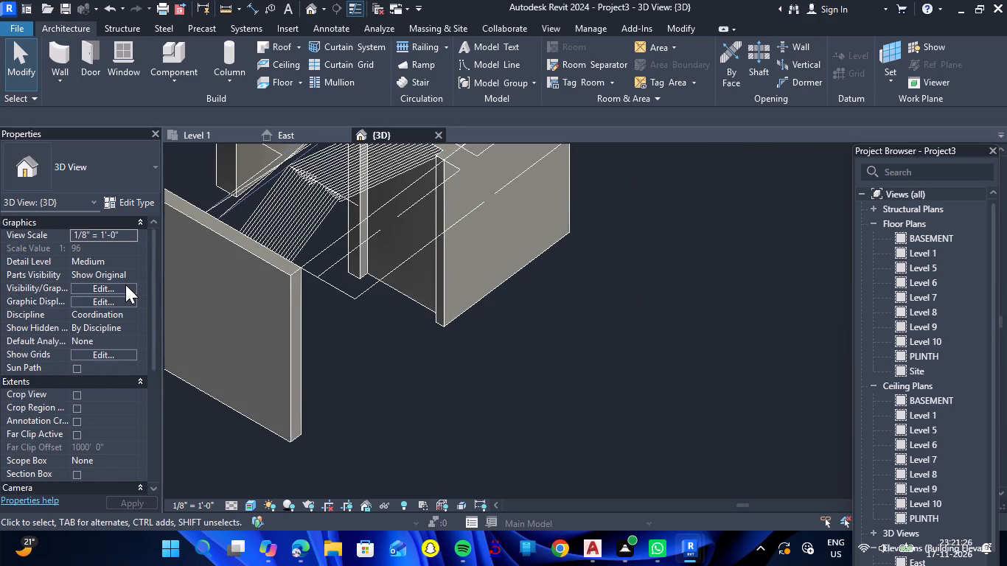
Hide the imported G+5 HOUSE PLAN NOV 17.dwg in the 3D view's visibility settings.
{"action": "left_click", "coordinate": [125, 284]}
{"action": "left_click", "coordinate": [667, 105]}
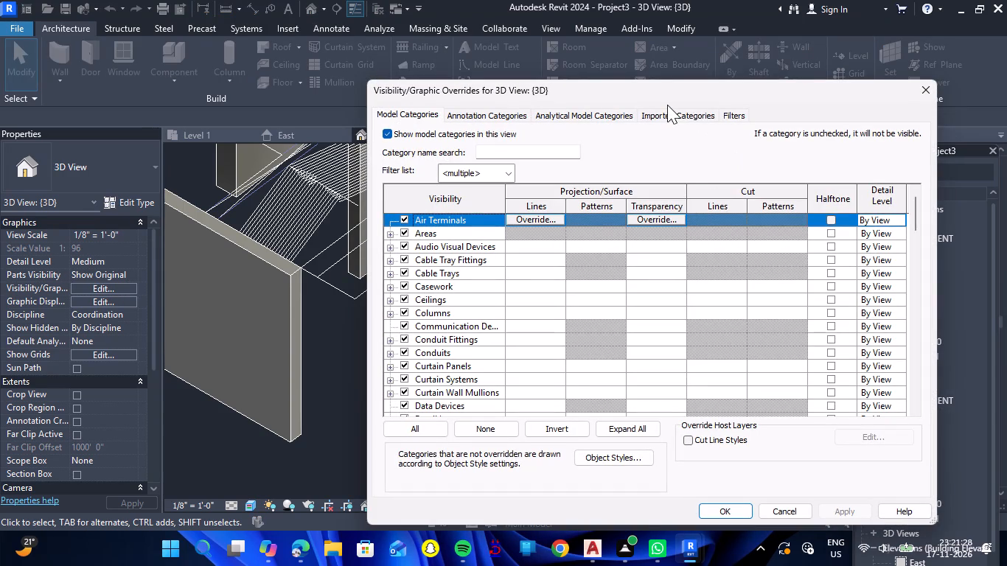
{"action": "left_click", "coordinate": [669, 116]}
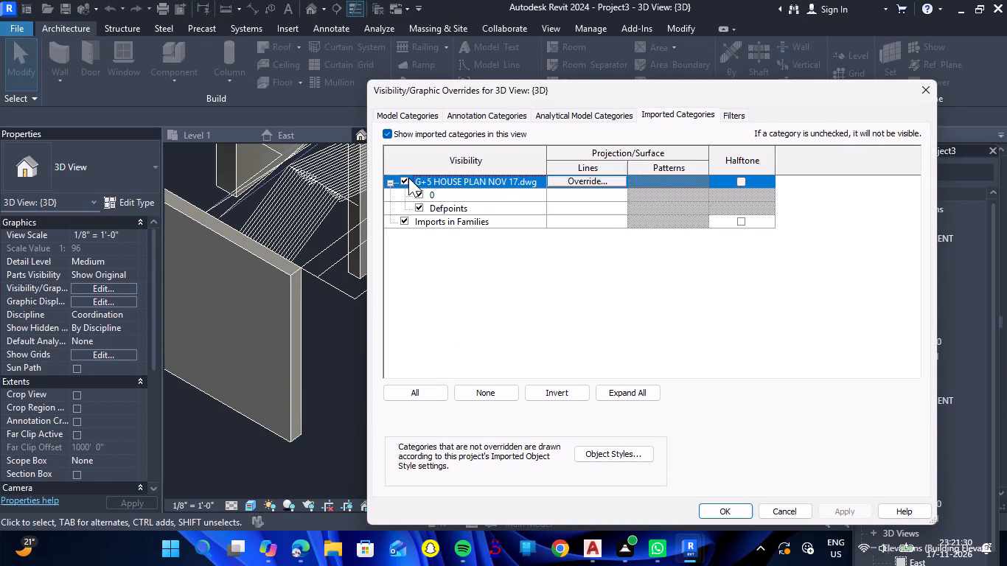
{"action": "left_click", "coordinate": [405, 178]}
{"action": "left_click", "coordinate": [746, 511]}
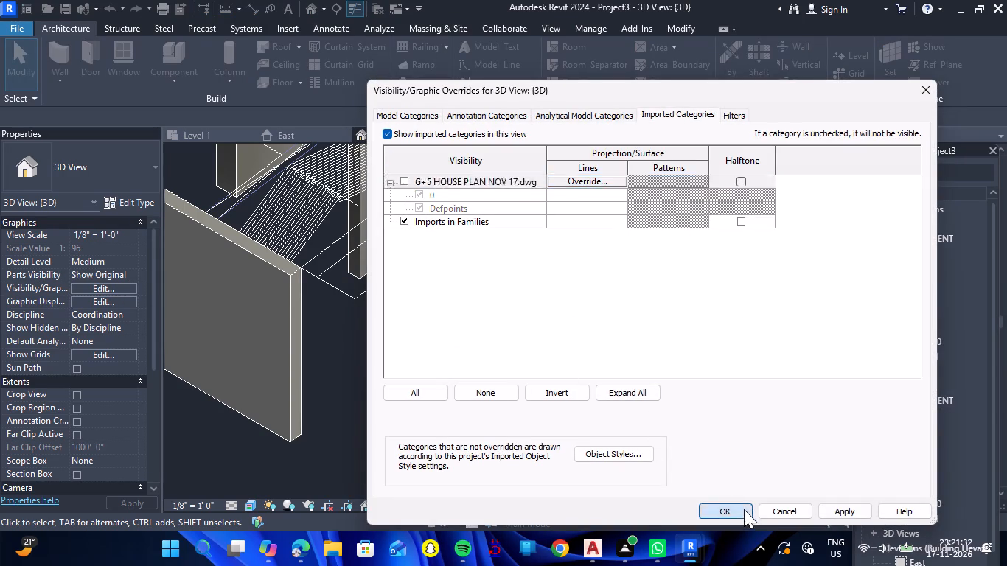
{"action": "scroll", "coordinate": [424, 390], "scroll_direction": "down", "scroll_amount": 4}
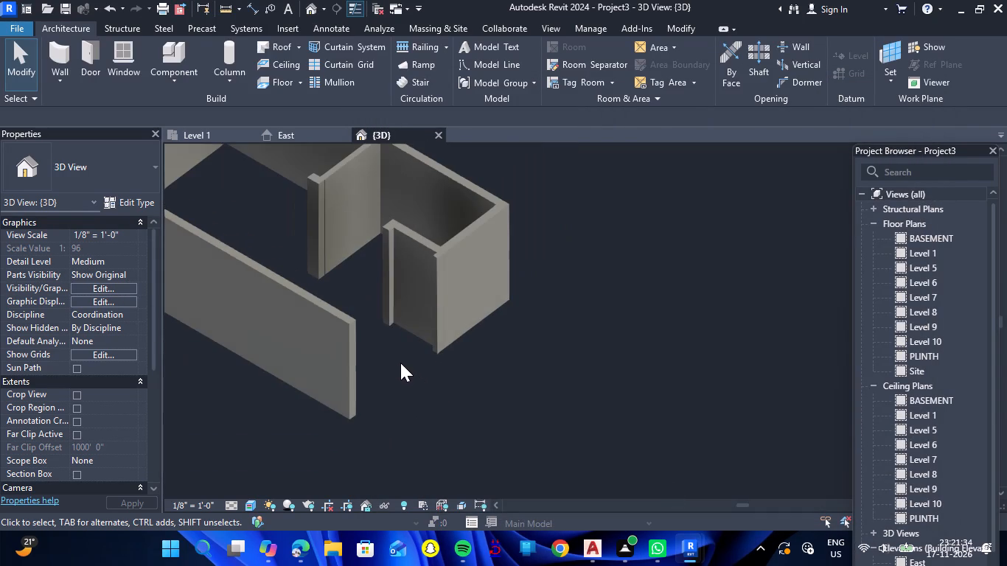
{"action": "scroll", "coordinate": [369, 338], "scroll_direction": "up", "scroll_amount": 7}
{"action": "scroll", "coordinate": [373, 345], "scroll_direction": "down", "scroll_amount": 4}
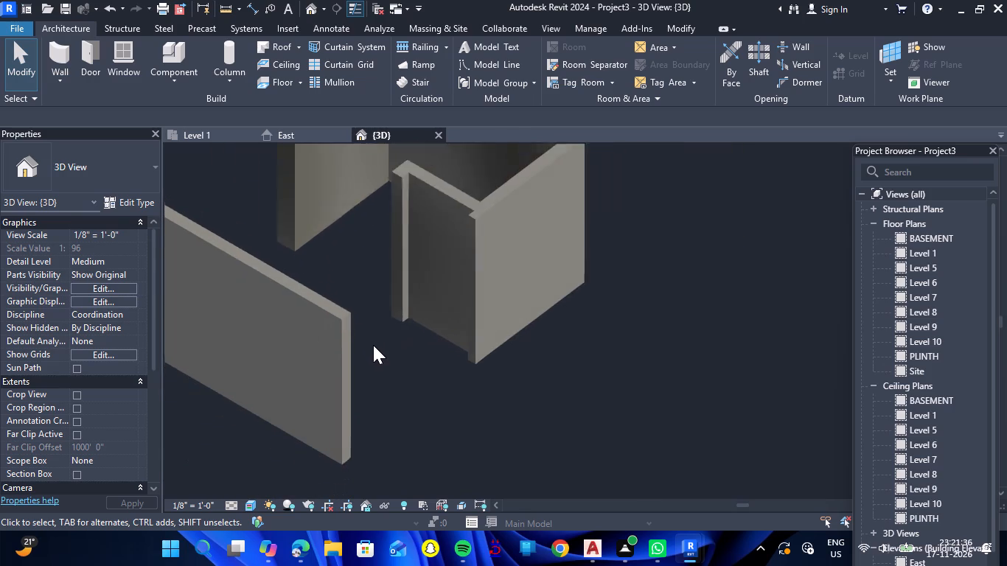
Examine the main gate, ramp and stub wall area of the basement in the Level 1 plan against the 3D walls.
{"action": "scroll", "coordinate": [373, 345], "scroll_direction": "down", "scroll_amount": 4}
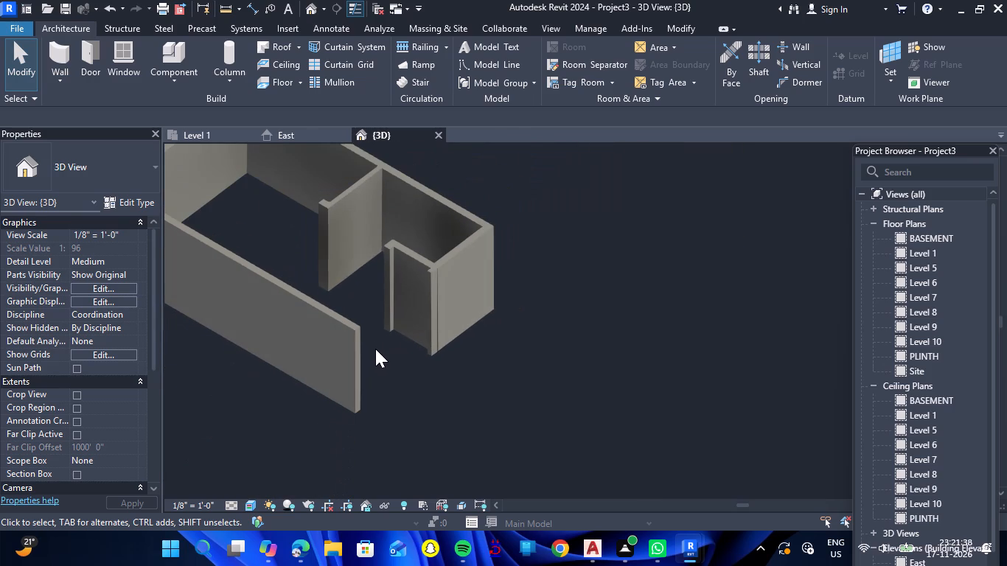
{"action": "left_click", "coordinate": [220, 135]}
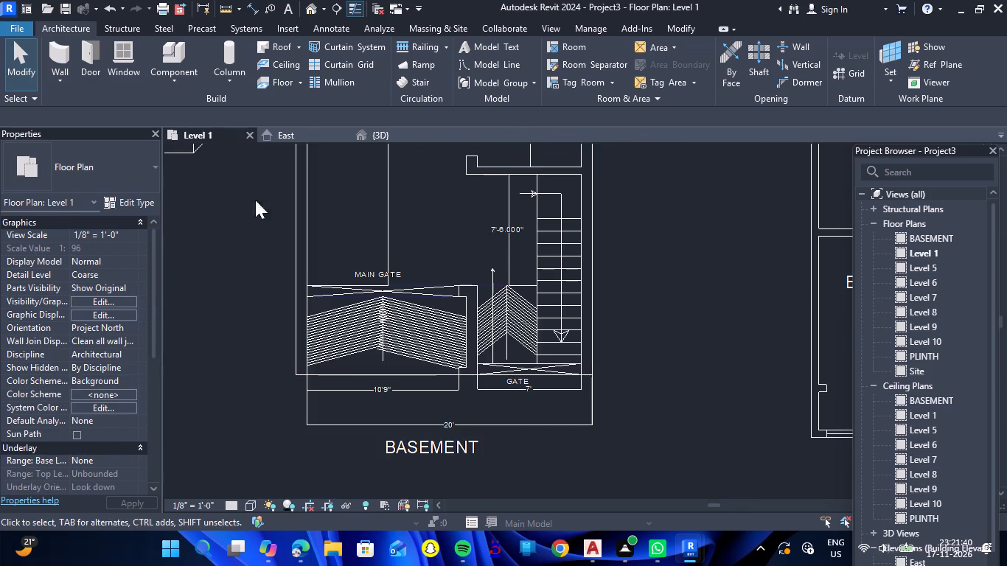
{"action": "scroll", "coordinate": [349, 307], "scroll_direction": "down", "scroll_amount": 8}
{"action": "scroll", "coordinate": [380, 324], "scroll_direction": "up", "scroll_amount": 8}
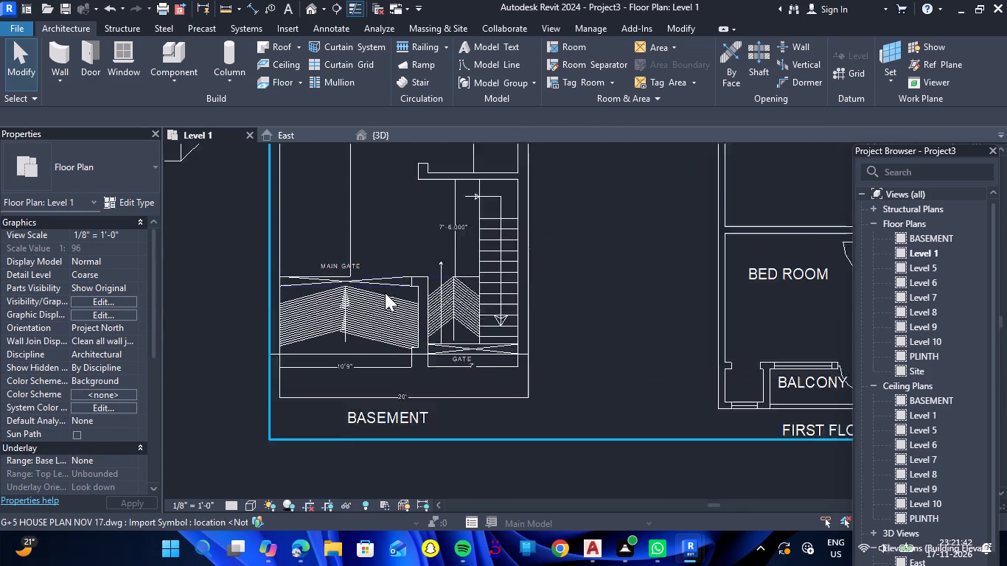
{"action": "scroll", "coordinate": [385, 293], "scroll_direction": "up", "scroll_amount": 2}
{"action": "scroll", "coordinate": [385, 298], "scroll_direction": "down", "scroll_amount": 1}
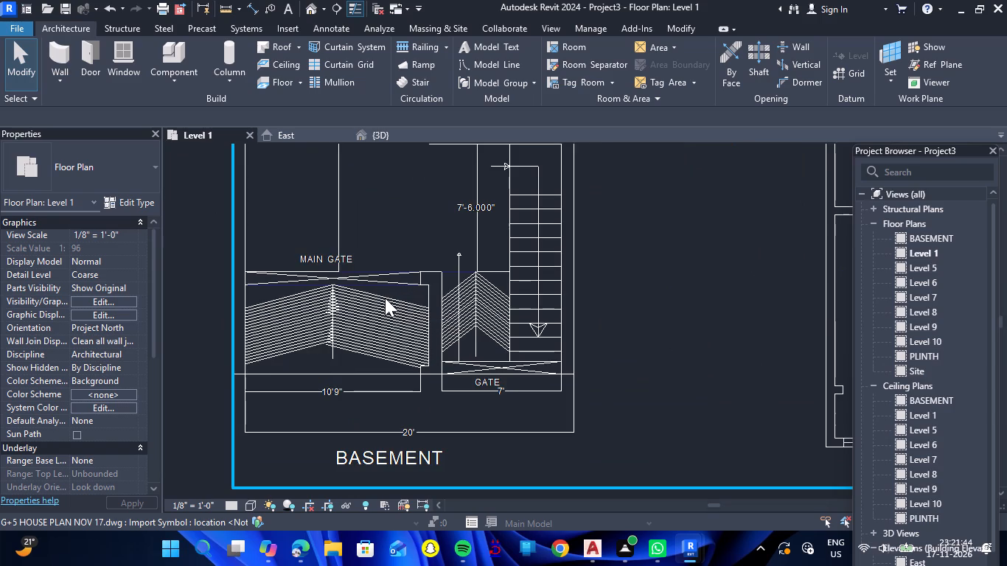
{"action": "scroll", "coordinate": [385, 298], "scroll_direction": "up", "scroll_amount": 1}
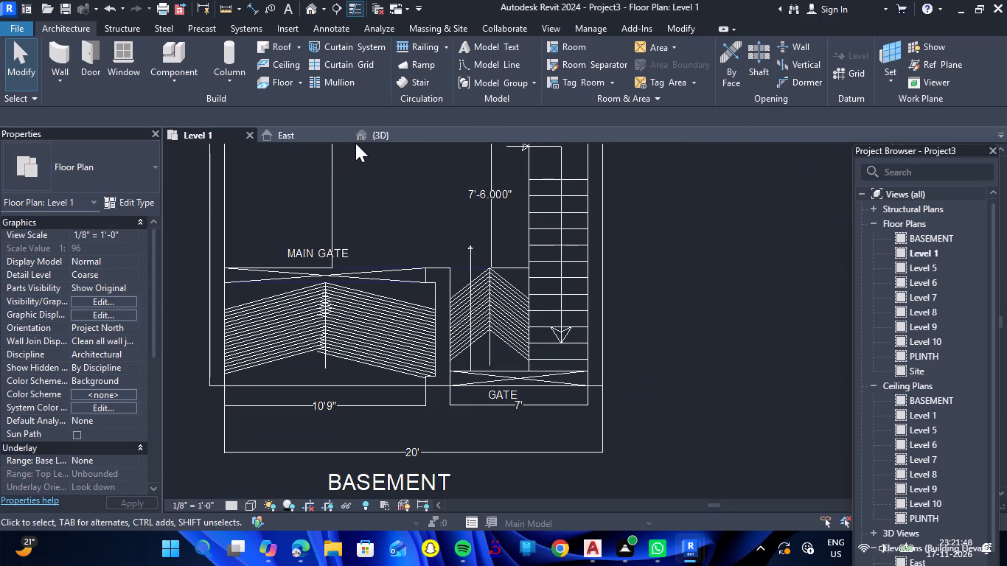
{"action": "scroll", "coordinate": [426, 381], "scroll_direction": "up", "scroll_amount": 4}
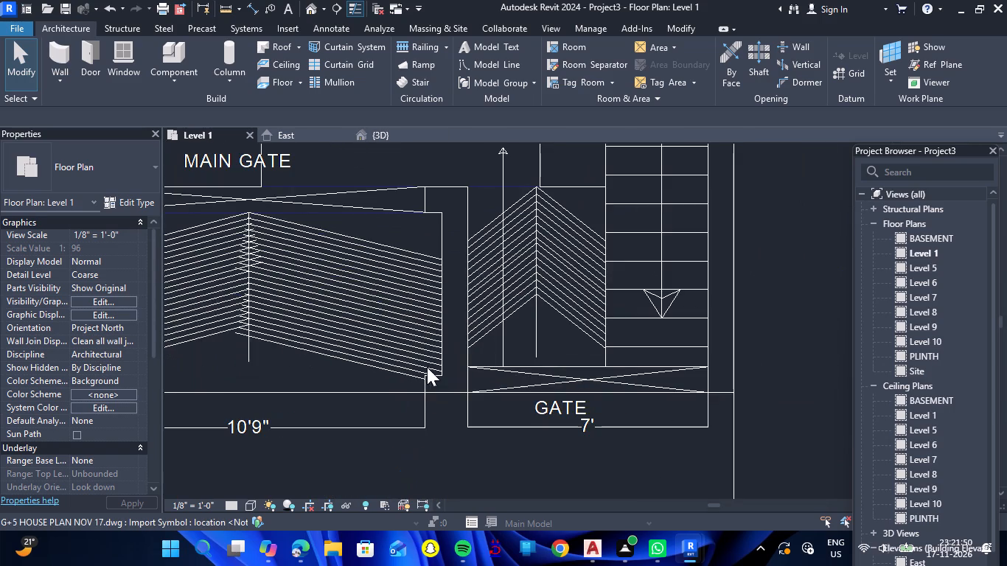
{"action": "scroll", "coordinate": [419, 363], "scroll_direction": "up", "scroll_amount": 1}
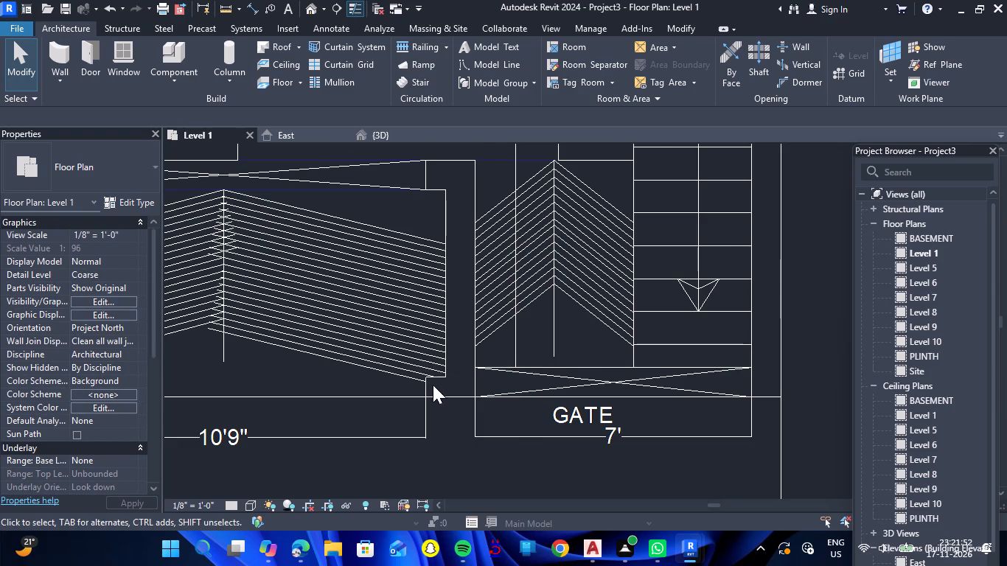
{"action": "scroll", "coordinate": [433, 385], "scroll_direction": "up", "scroll_amount": 2}
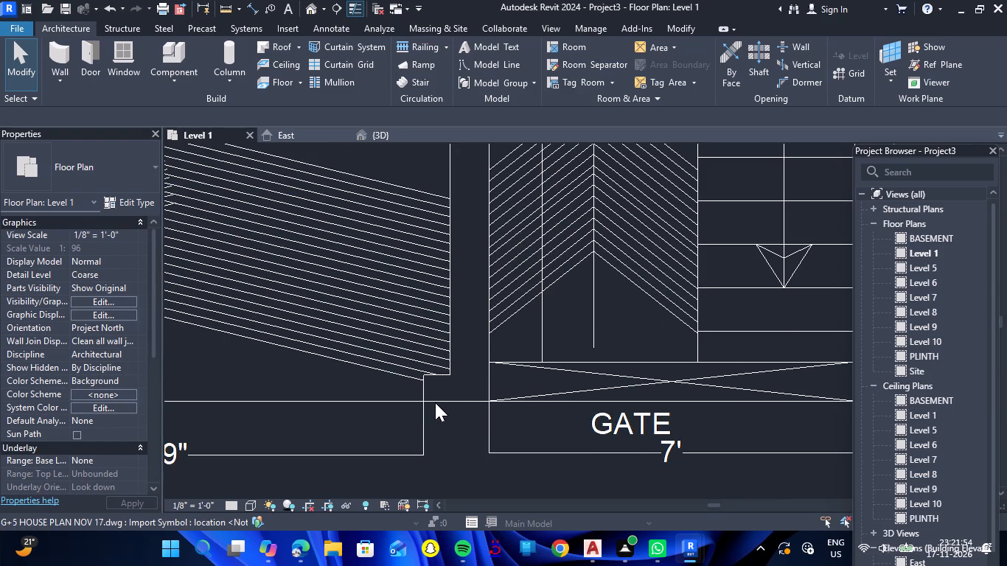
{"action": "scroll", "coordinate": [443, 383], "scroll_direction": "down", "scroll_amount": 3}
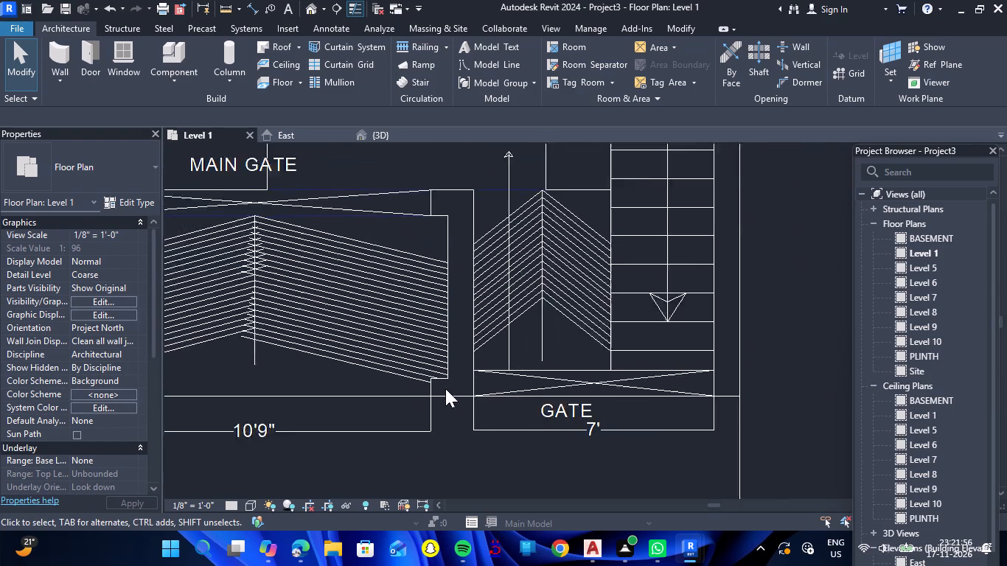
{"action": "scroll", "coordinate": [445, 388], "scroll_direction": "down", "scroll_amount": 1}
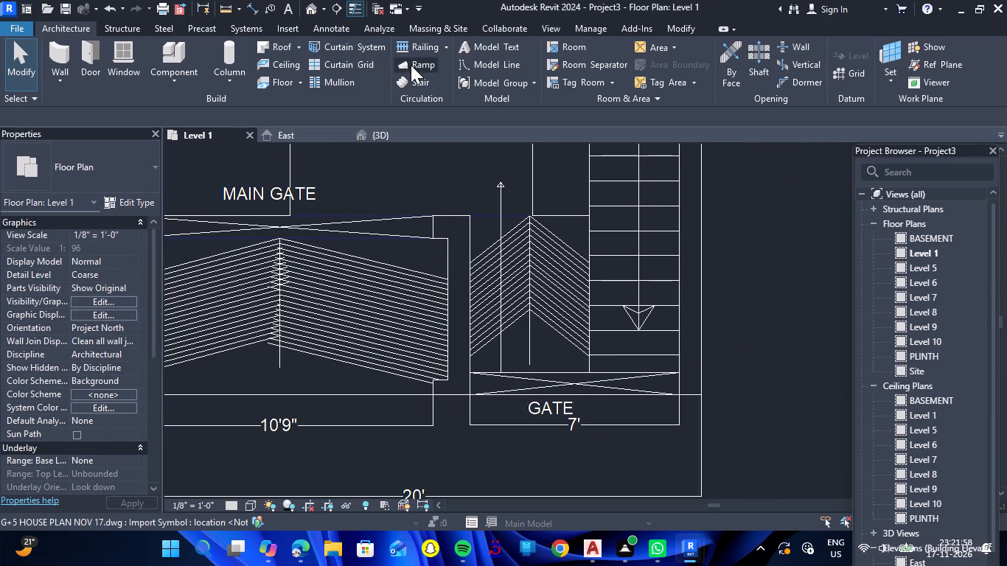
Start a ramp sketch in the Level 1 plan with a straight-line run.
{"action": "left_click", "coordinate": [411, 65]}
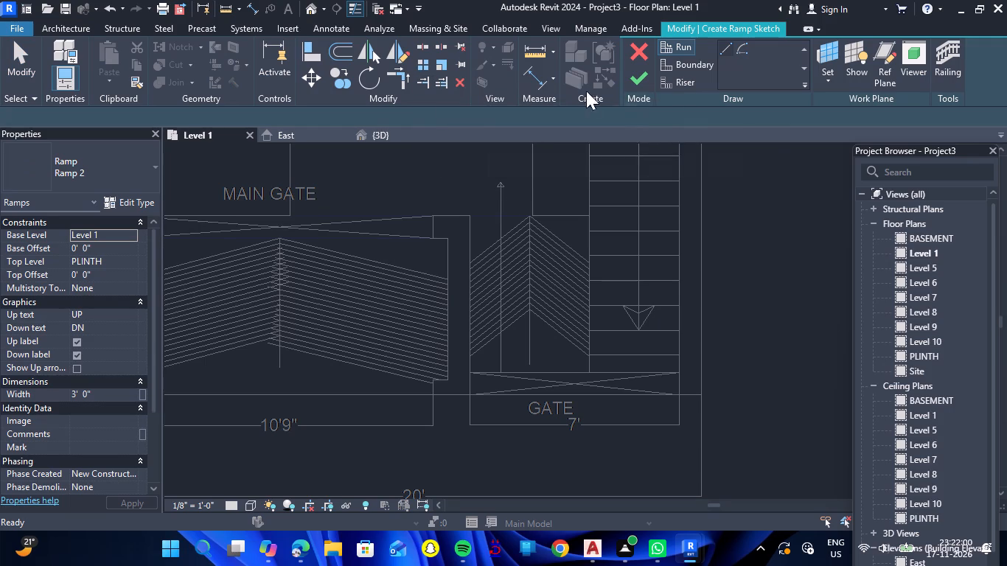
{"action": "scroll", "coordinate": [706, 87], "scroll_direction": "up", "scroll_amount": 2}
{"action": "left_click", "coordinate": [728, 49]}
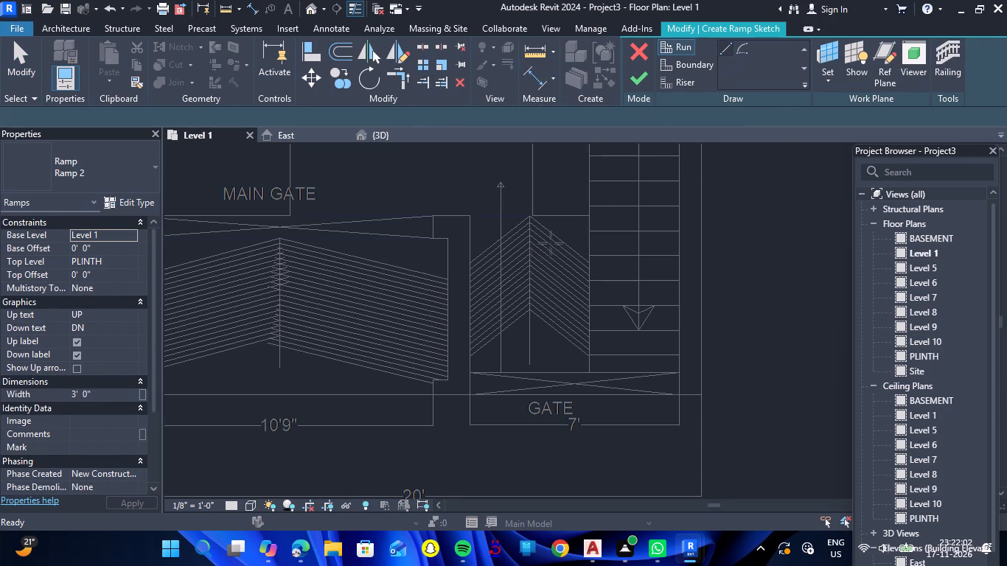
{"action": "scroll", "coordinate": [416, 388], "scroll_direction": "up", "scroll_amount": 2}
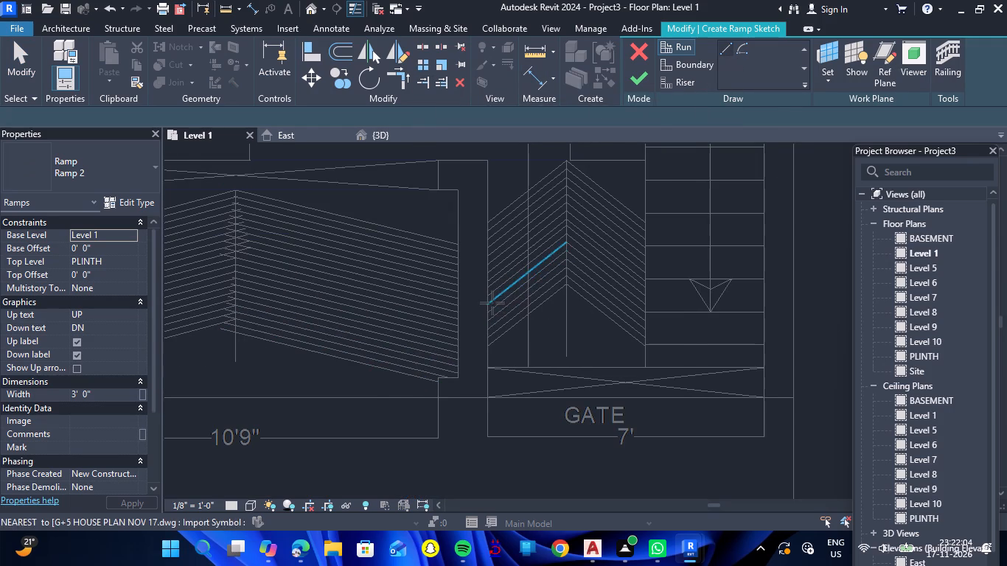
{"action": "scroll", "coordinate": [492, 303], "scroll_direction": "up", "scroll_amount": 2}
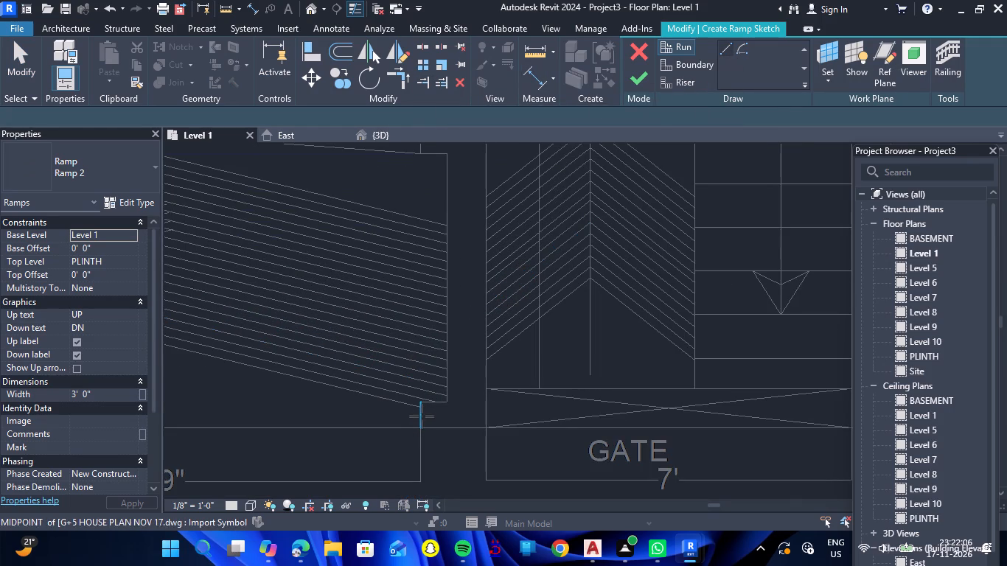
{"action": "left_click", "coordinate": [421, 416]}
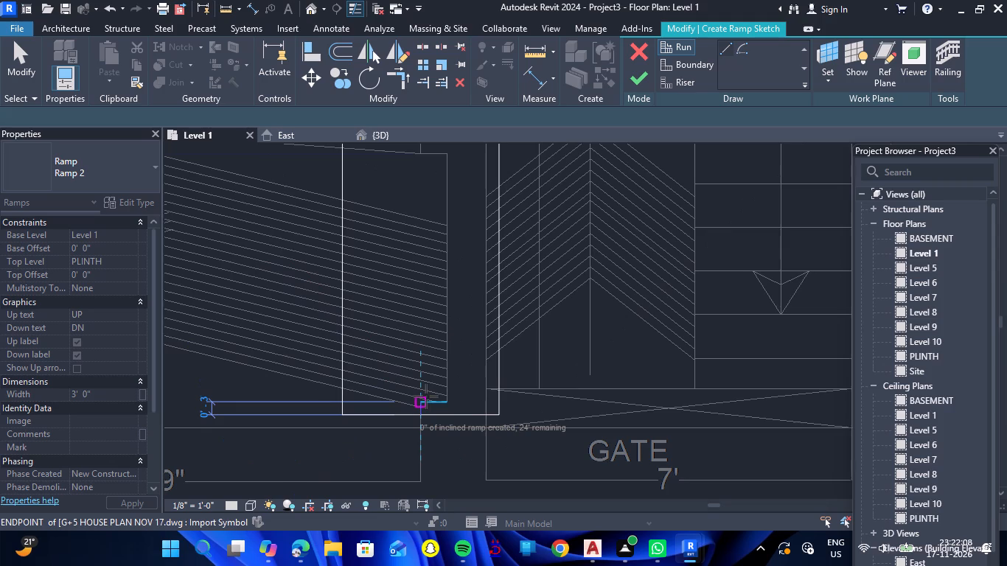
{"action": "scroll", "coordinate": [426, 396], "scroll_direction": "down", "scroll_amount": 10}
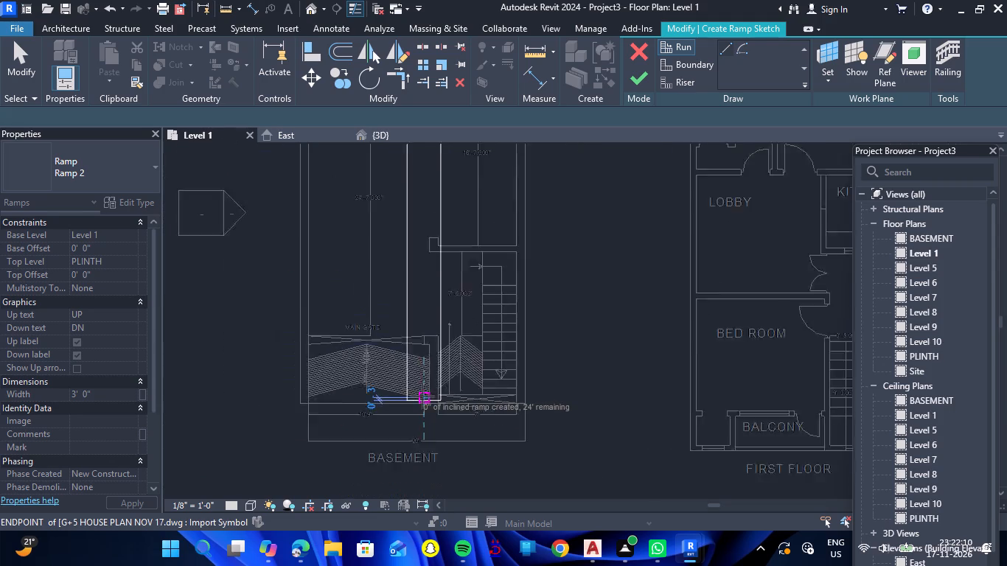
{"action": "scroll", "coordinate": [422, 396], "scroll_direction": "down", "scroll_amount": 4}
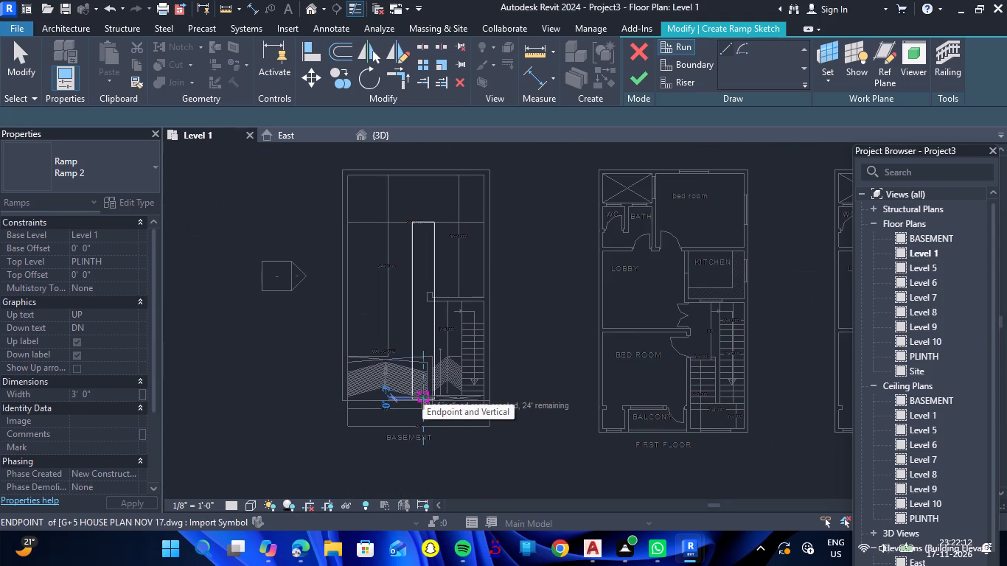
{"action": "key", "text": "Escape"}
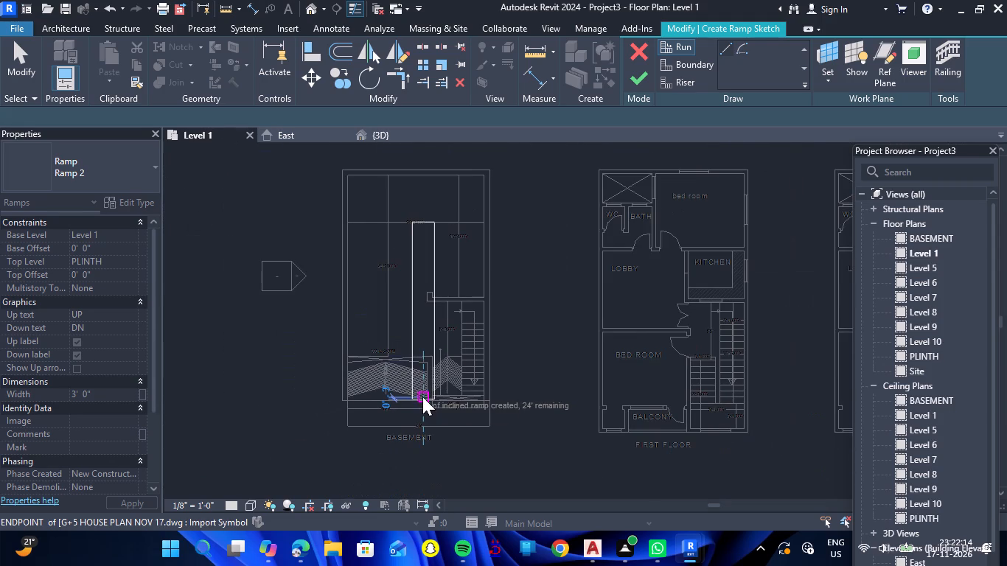
Set the ramp's base level to BASEMENT.
{"action": "left_click", "coordinate": [133, 237]}
{"action": "left_click", "coordinate": [105, 243]}
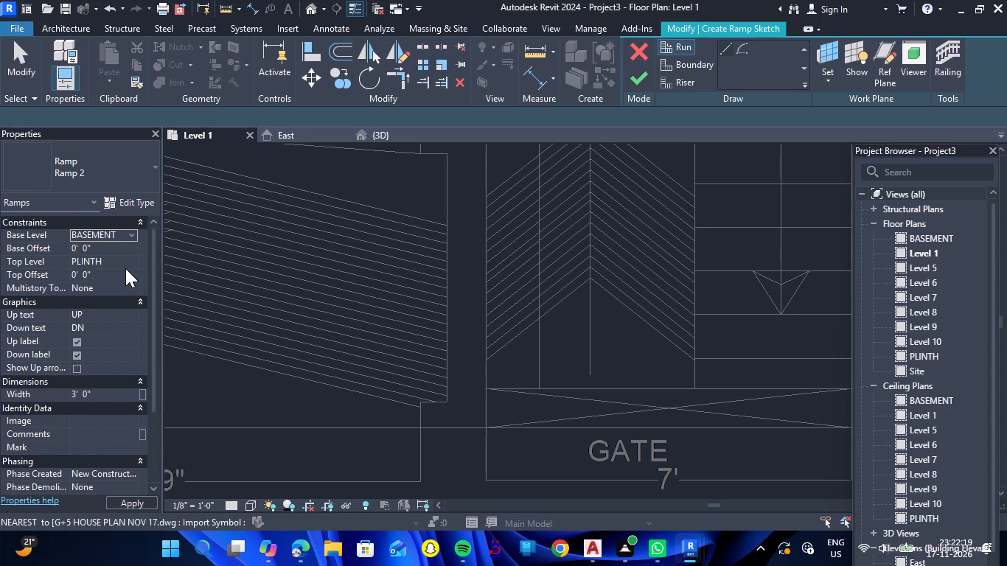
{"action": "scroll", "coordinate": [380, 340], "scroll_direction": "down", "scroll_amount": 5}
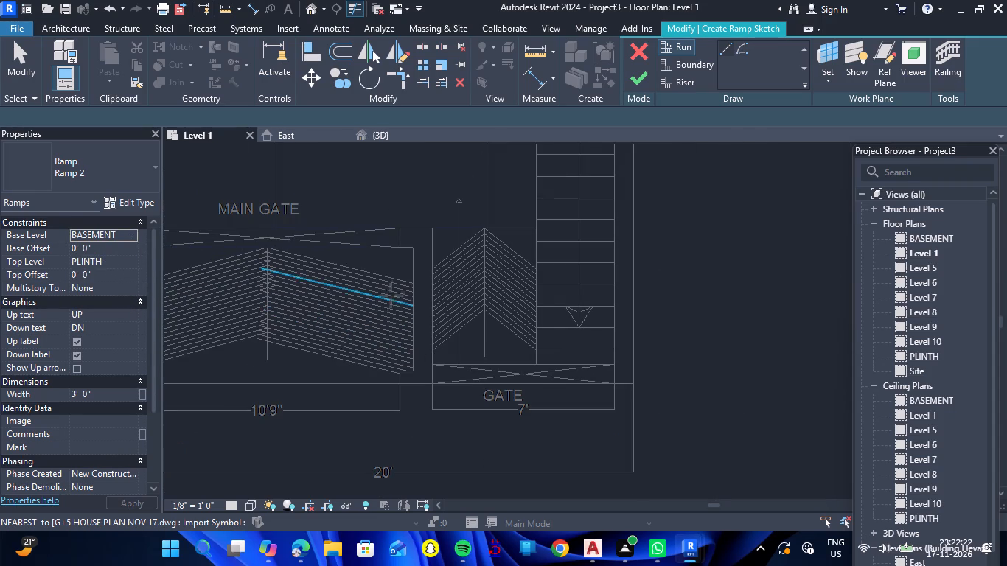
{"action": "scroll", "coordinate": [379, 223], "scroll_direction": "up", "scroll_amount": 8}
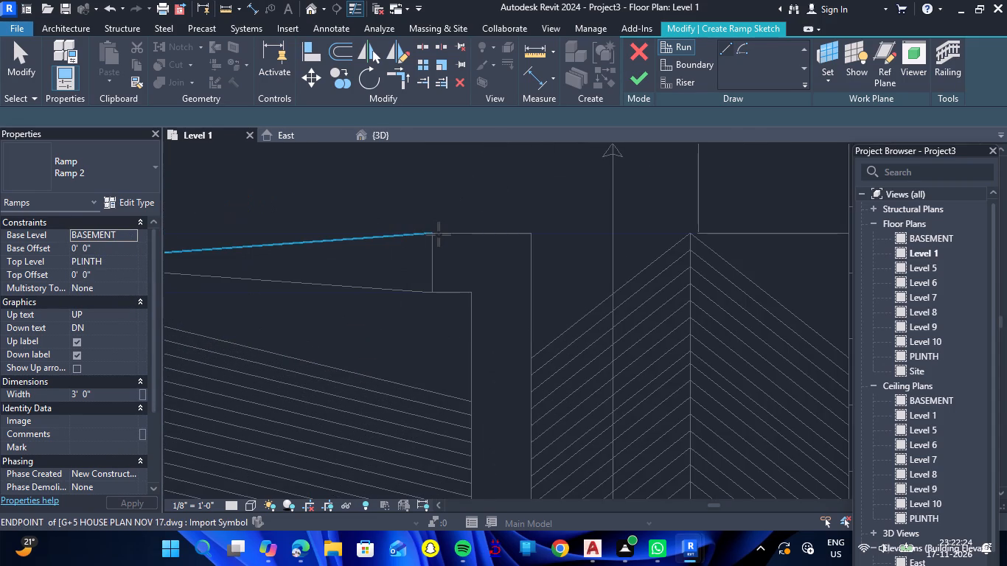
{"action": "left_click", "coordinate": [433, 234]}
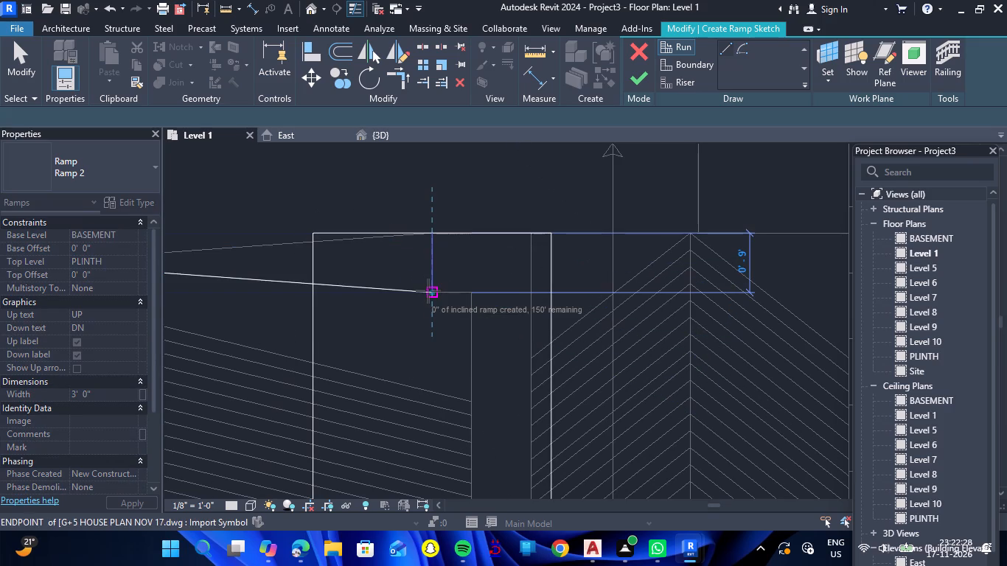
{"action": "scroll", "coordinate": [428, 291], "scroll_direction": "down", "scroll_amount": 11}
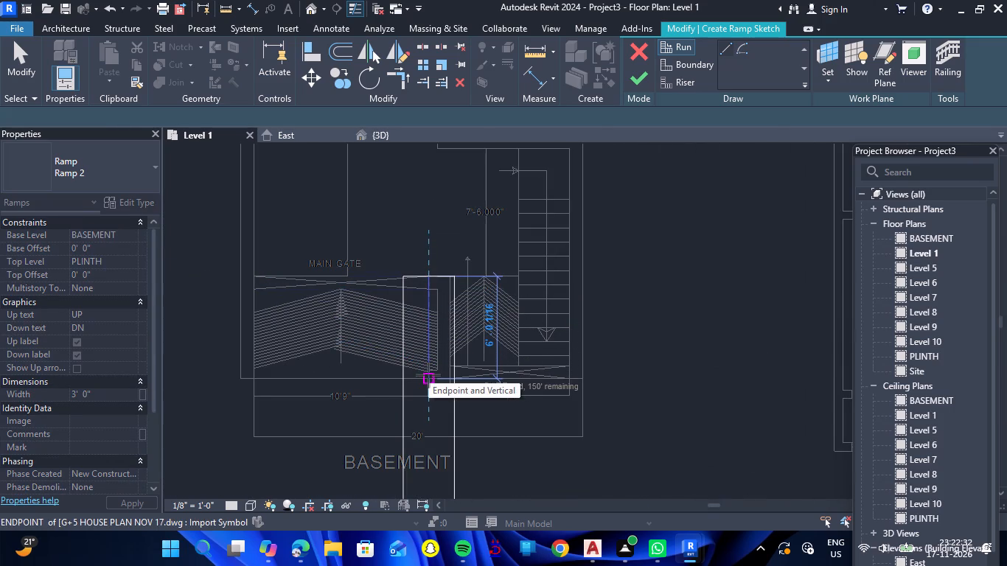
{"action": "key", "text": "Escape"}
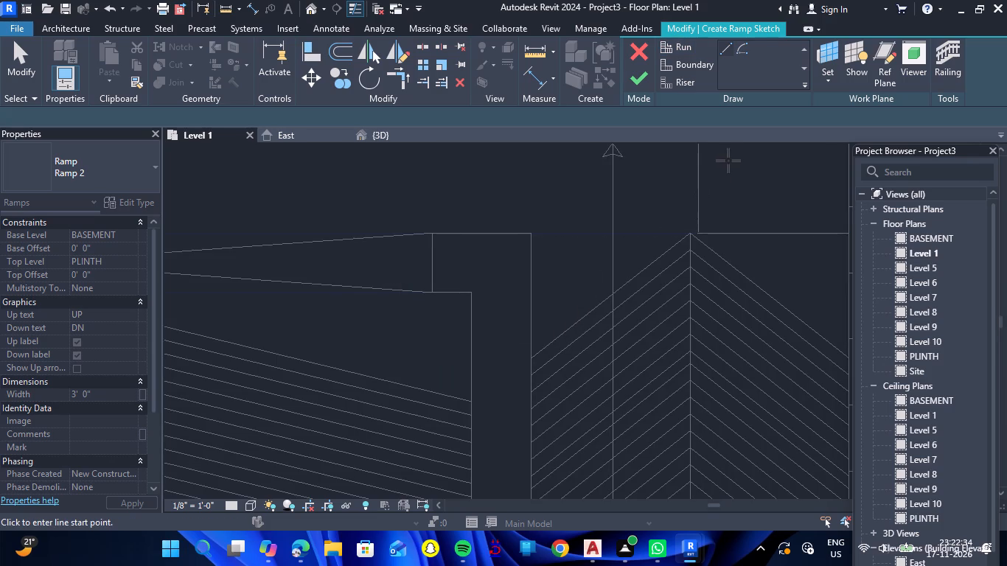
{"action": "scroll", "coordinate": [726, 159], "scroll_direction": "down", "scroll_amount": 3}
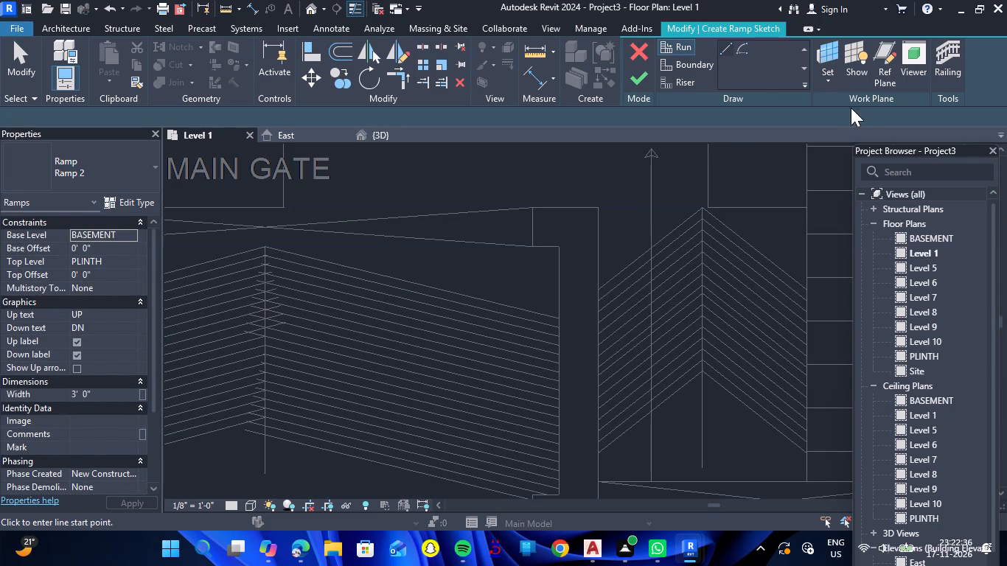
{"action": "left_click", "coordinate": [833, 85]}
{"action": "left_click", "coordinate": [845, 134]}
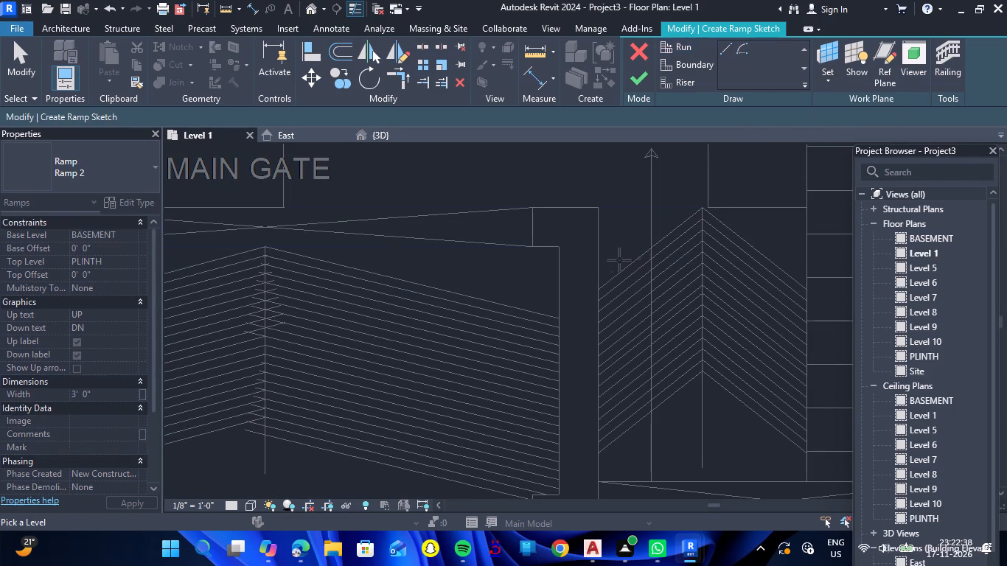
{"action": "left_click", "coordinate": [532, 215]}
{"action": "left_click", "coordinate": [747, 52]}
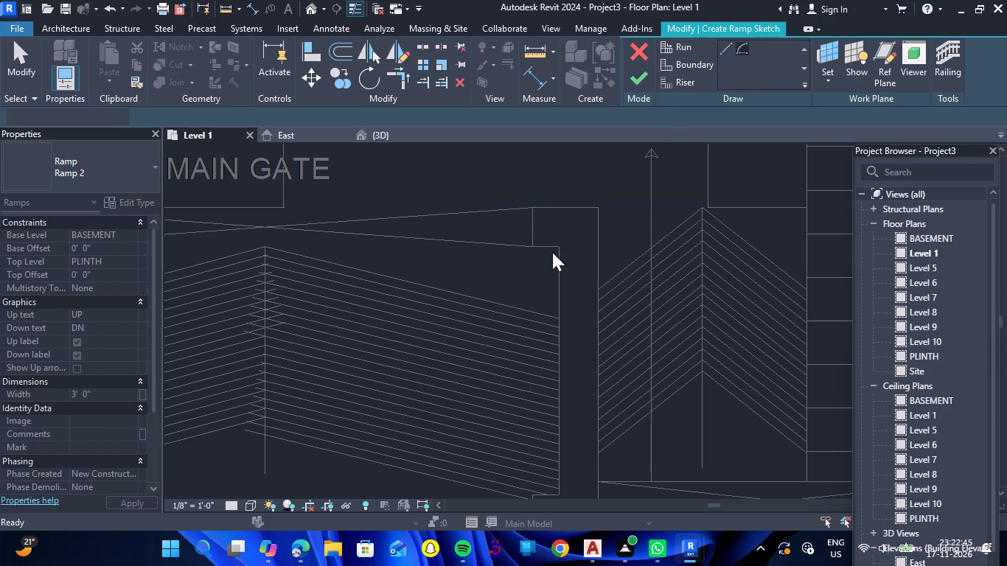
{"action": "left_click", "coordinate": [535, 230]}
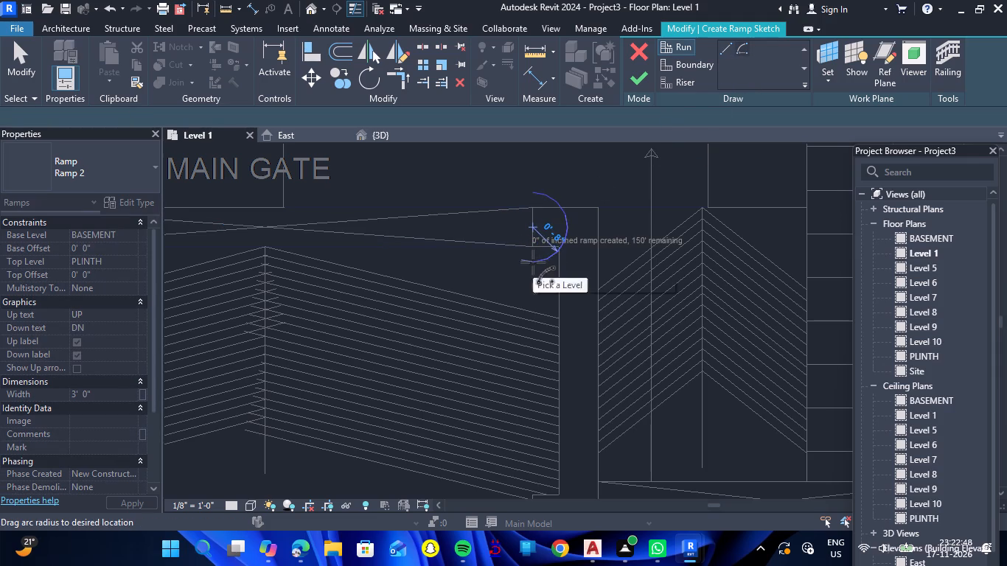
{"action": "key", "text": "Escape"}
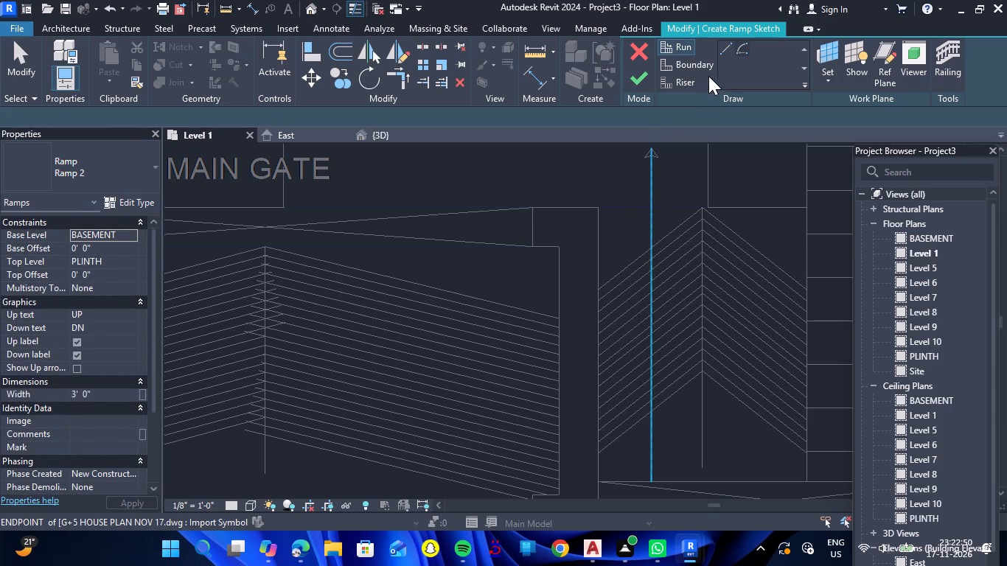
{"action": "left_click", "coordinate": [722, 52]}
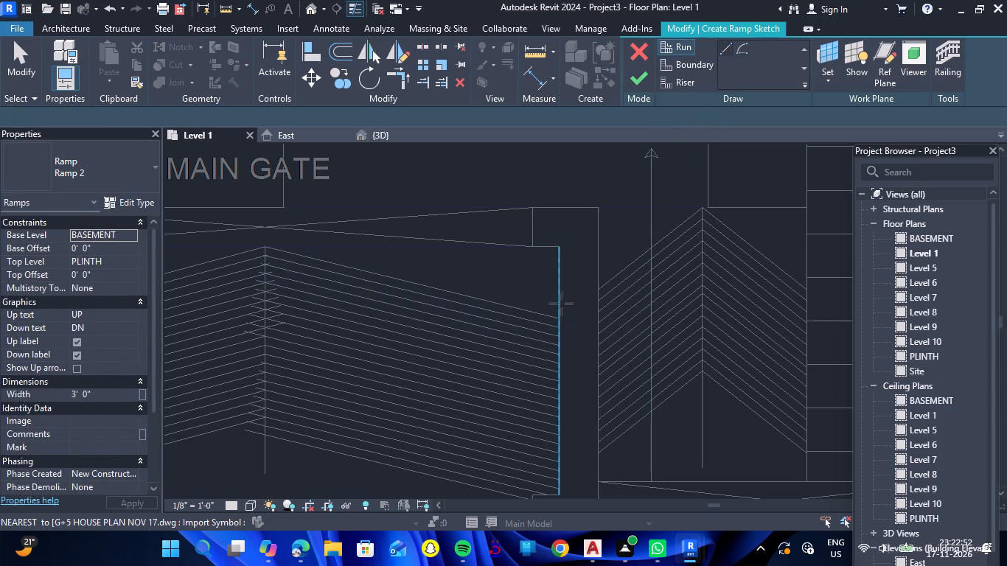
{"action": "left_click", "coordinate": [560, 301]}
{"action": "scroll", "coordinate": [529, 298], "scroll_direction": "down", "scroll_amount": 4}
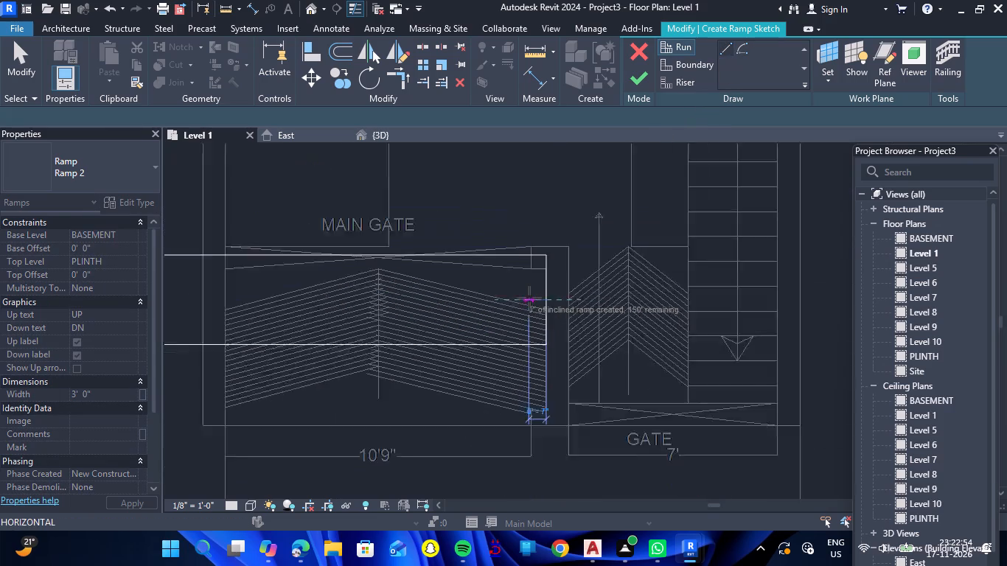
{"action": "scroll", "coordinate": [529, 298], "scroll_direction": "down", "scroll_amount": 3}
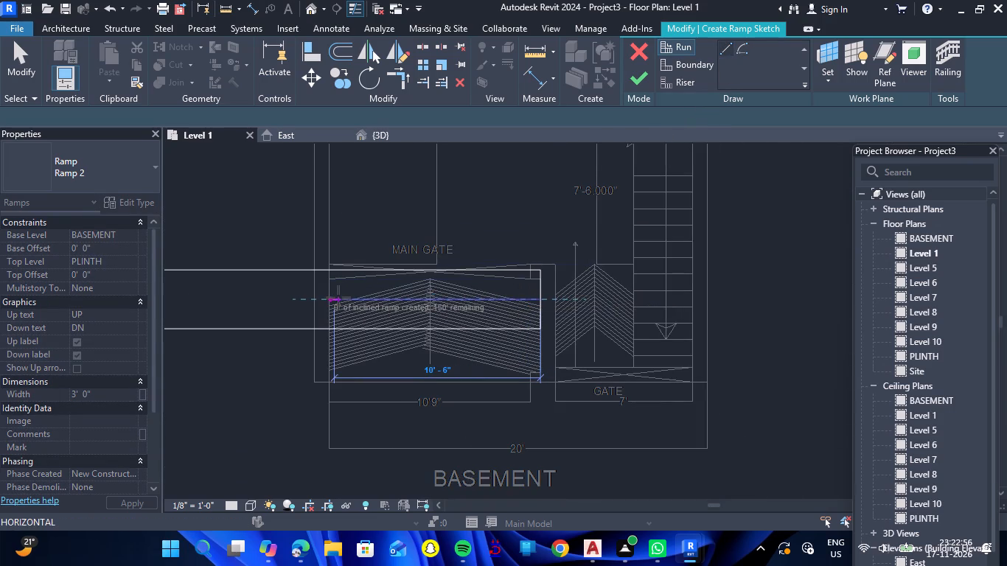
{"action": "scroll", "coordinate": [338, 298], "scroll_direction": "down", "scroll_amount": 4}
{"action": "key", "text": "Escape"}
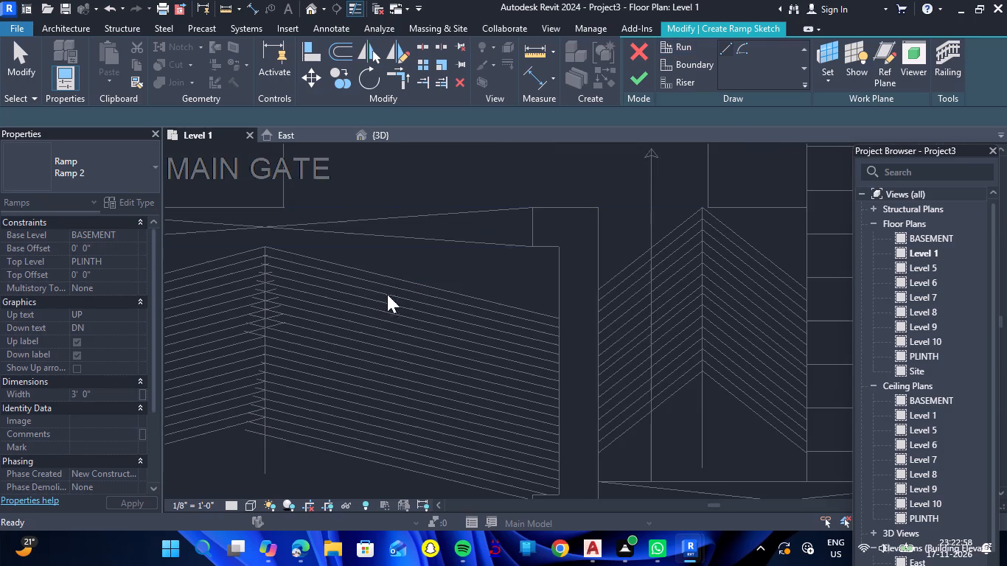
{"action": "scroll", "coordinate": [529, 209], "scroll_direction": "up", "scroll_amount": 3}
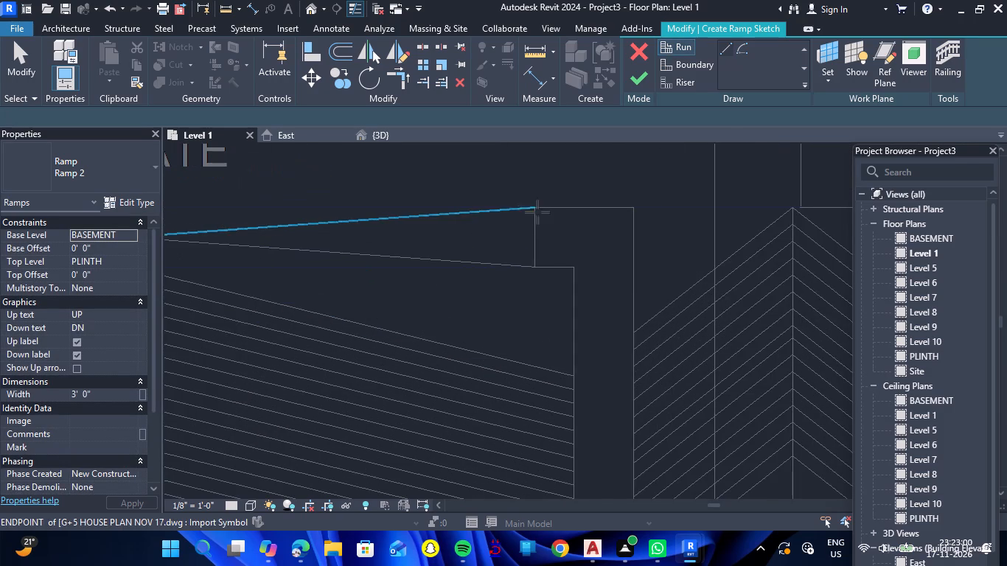
Draw a straight ramp run about 5' 6" long from the main gate's end nearest the small GATE to the outer plot line.
{"action": "scroll", "coordinate": [541, 221], "scroll_direction": "up", "scroll_amount": 2}
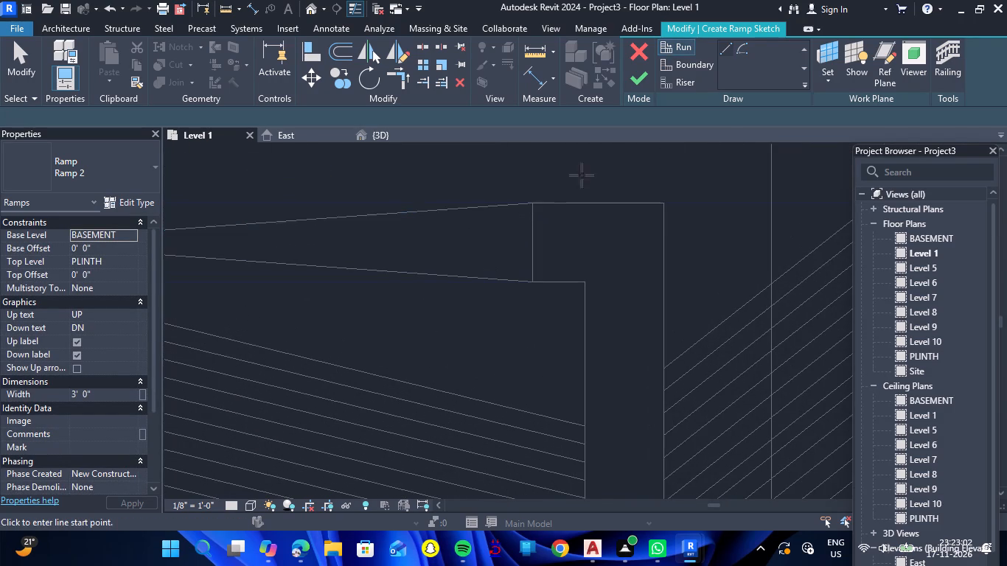
{"action": "left_click", "coordinate": [534, 254]}
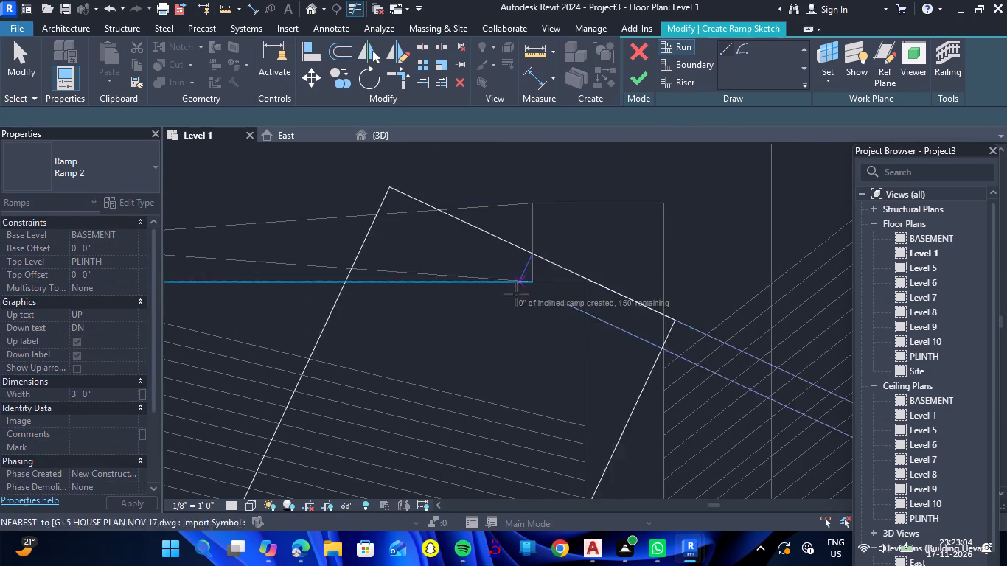
{"action": "scroll", "coordinate": [528, 306], "scroll_direction": "down", "scroll_amount": 11}
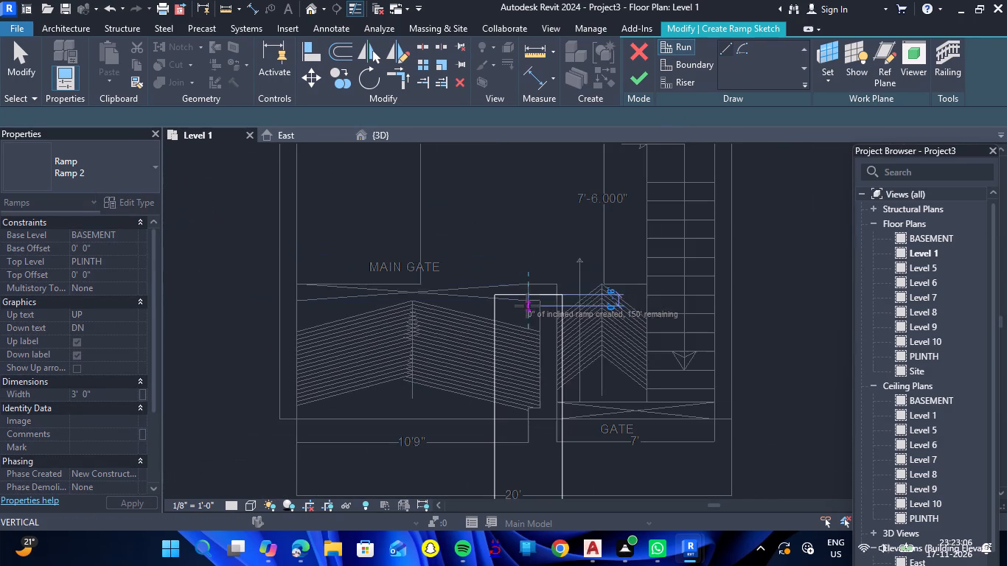
{"action": "left_click", "coordinate": [526, 419]}
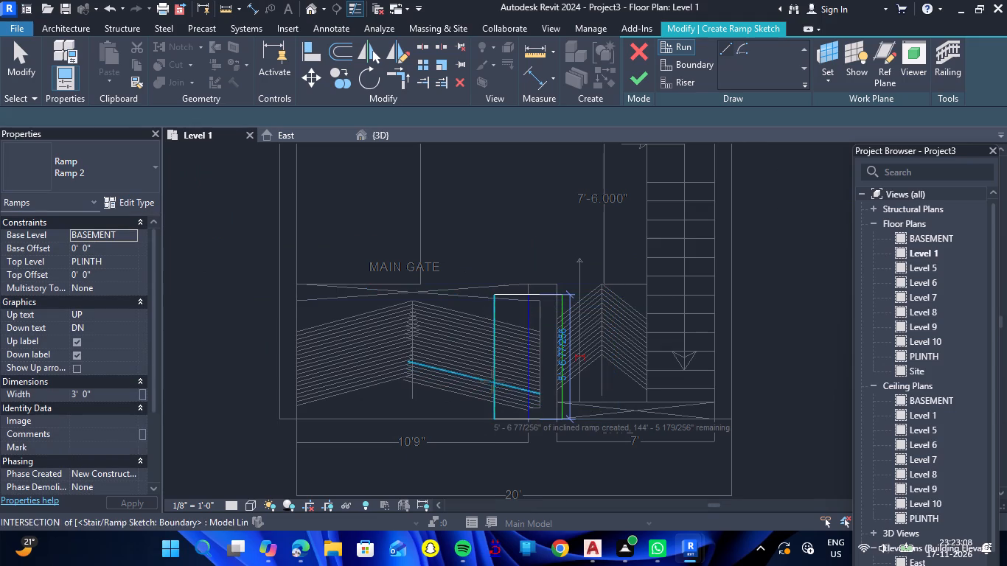
{"action": "scroll", "coordinate": [522, 405], "scroll_direction": "up", "scroll_amount": 6}
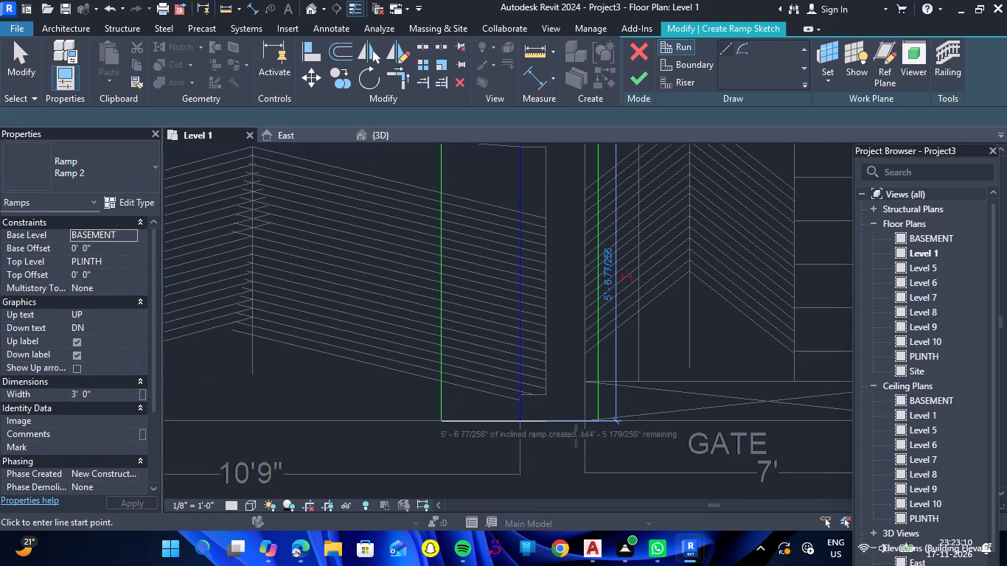
{"action": "key", "text": "Escape"}
{"action": "key", "text": "Escape"}
Shorten both riser lines of the ramp sketch to 1' 6", ending them at the run's centre line on the small GATE side.
{"action": "scroll", "coordinate": [608, 439], "scroll_direction": "down", "scroll_amount": 4}
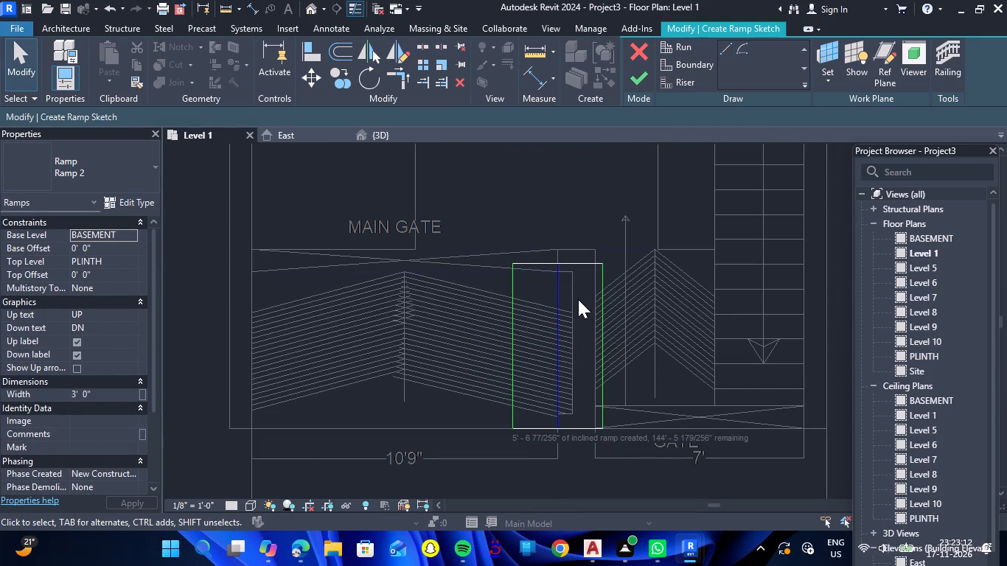
{"action": "left_click", "coordinate": [568, 266]}
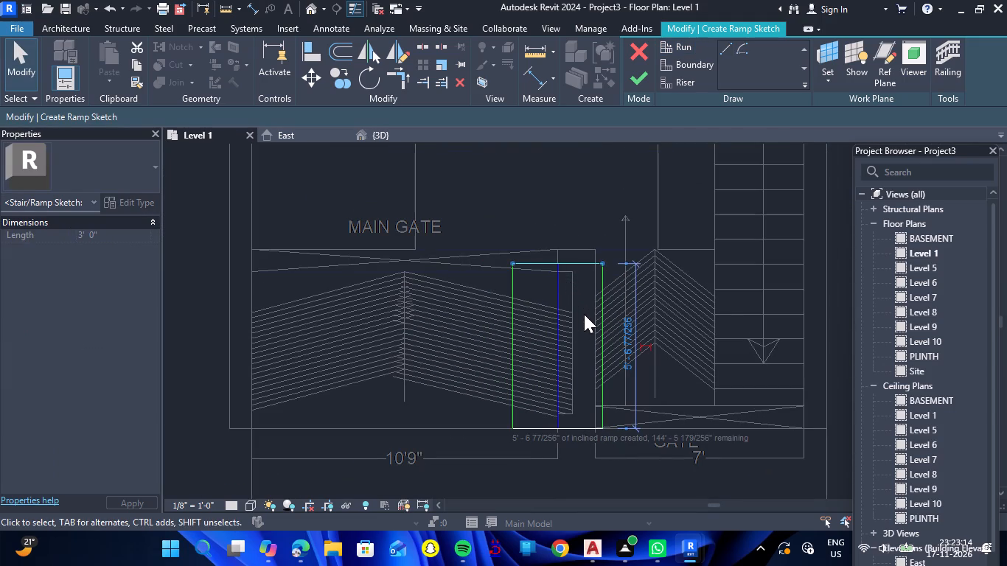
{"action": "left_click_drag", "start_coordinate": [602, 264], "coordinate": [559, 266]}
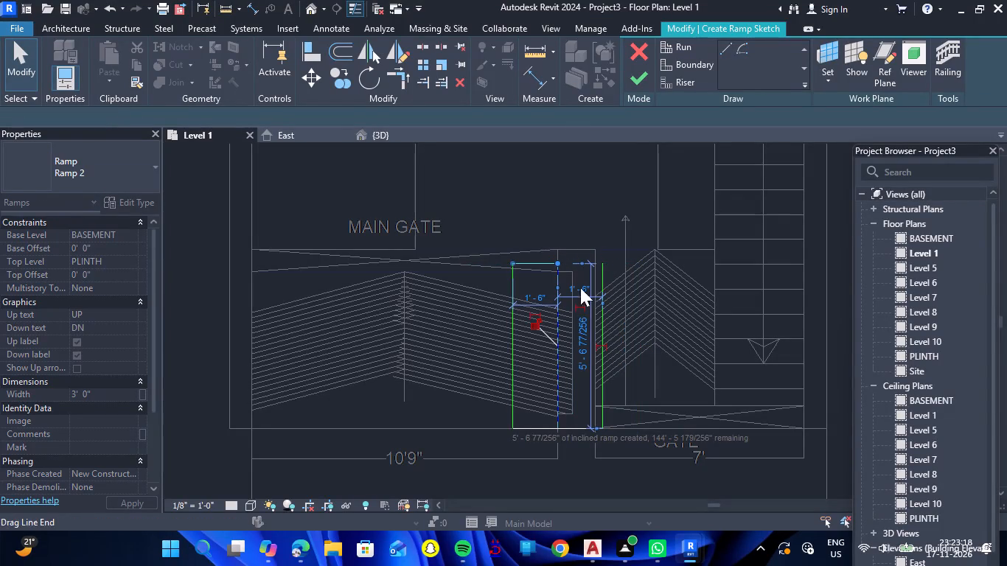
{"action": "key", "text": "Escape"}
{"action": "scroll", "coordinate": [576, 394], "scroll_direction": "up", "scroll_amount": 4}
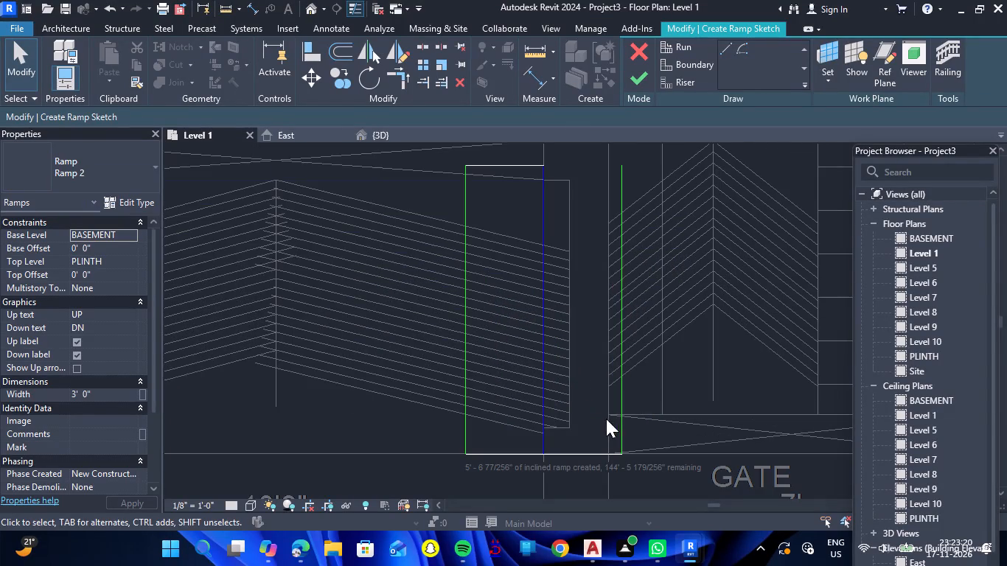
{"action": "left_click", "coordinate": [591, 450]}
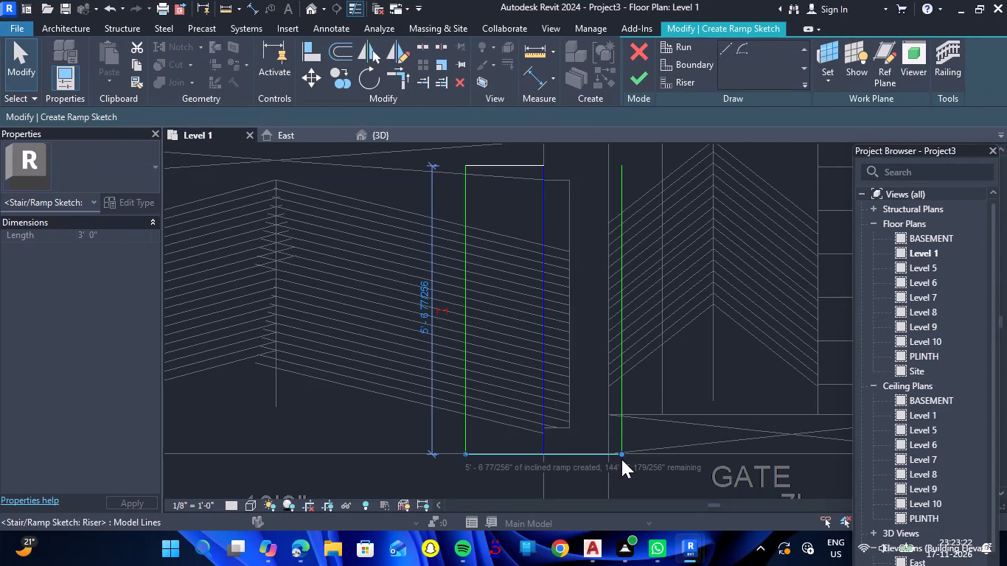
{"action": "left_click_drag", "start_coordinate": [619, 453], "coordinate": [545, 454]}
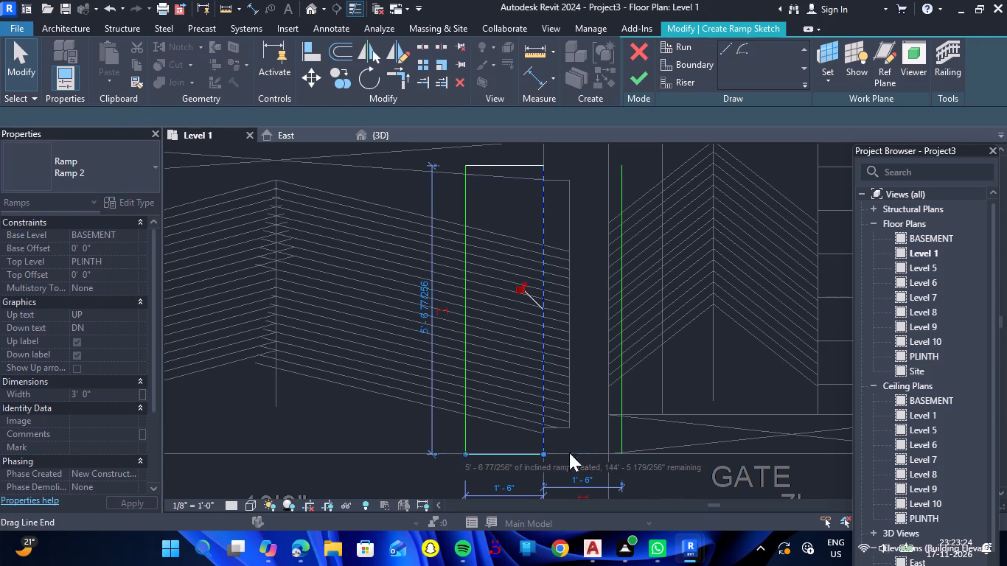
Move the ramp boundary line nearest the small GATE 1' 6" inward onto the ends of the shortened riser lines.
{"action": "left_click", "coordinate": [619, 401]}
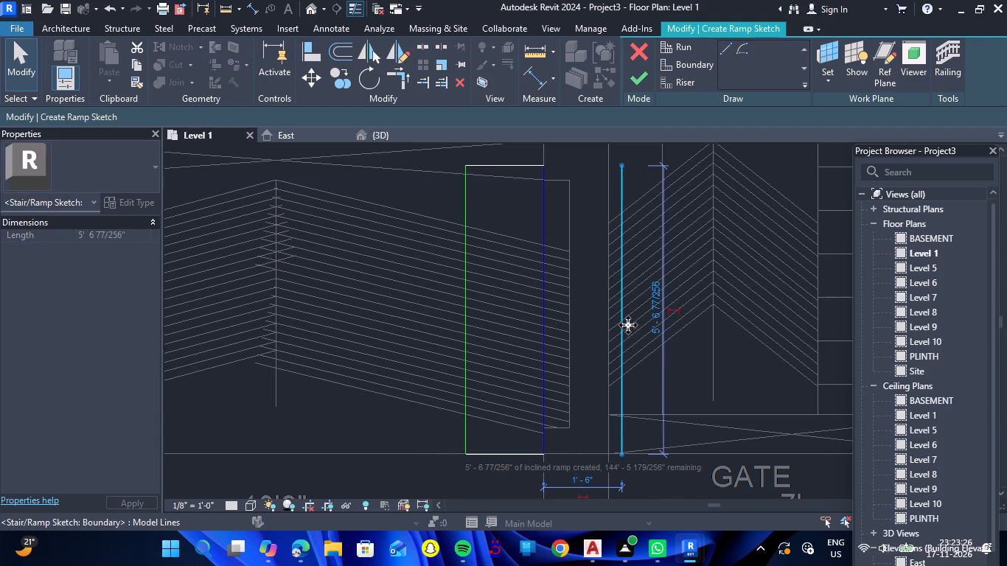
{"action": "key", "text": "Left"}
{"action": "key", "text": "Left"}
{"action": "key", "text": "Left"}
{"action": "key", "text": "Left"}
{"action": "key", "text": "Left"}
{"action": "key", "text": "Left"}
{"action": "key", "text": "Left"}
{"action": "key", "text": "Left"}
{"action": "key", "text": "Left"}
{"action": "key", "text": "Left"}
{"action": "key", "text": "Left"}
{"action": "key", "text": "Left"}
{"action": "key", "text": "Left"}
{"action": "key", "text": "Left"}
{"action": "key", "text": "Left"}
{"action": "key", "text": "Left"}
{"action": "key", "text": "Left"}
{"action": "key", "text": "Left"}
{"action": "key", "text": "Left"}
{"action": "key", "text": "Left"}
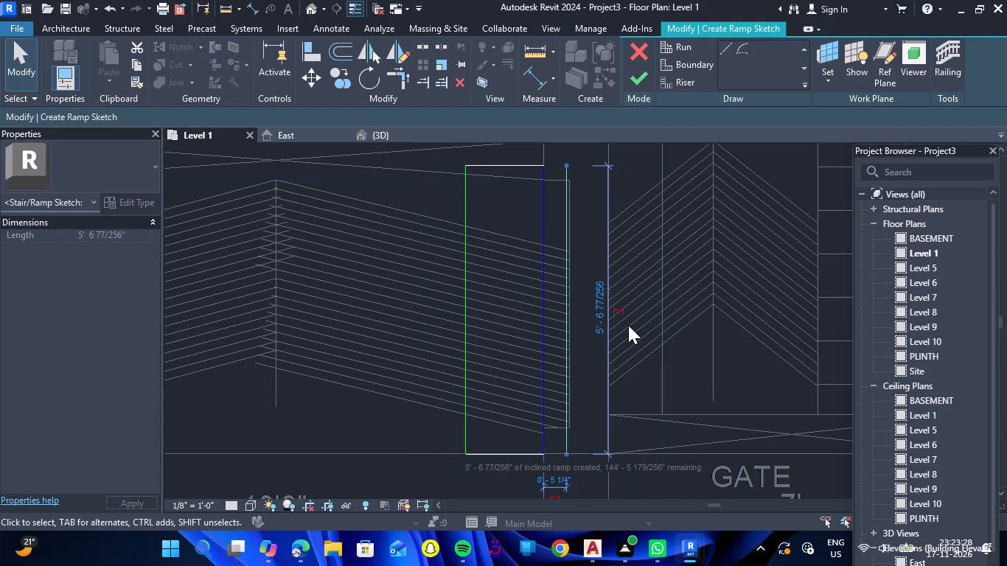
{"action": "key", "text": "Left"}
{"action": "key", "text": "Left"}
{"action": "key", "text": "Left"}
{"action": "key", "text": "Left"}
{"action": "key", "text": "Left"}
{"action": "key", "text": "Left"}
{"action": "key", "text": "Left"}
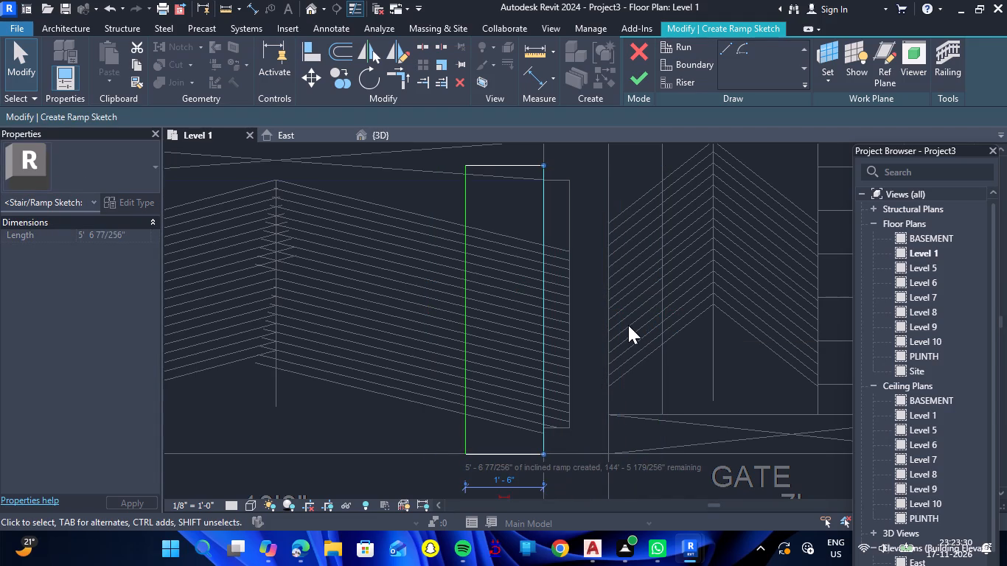
{"action": "key", "text": "Escape"}
{"action": "scroll", "coordinate": [546, 158], "scroll_direction": "up", "scroll_amount": 4}
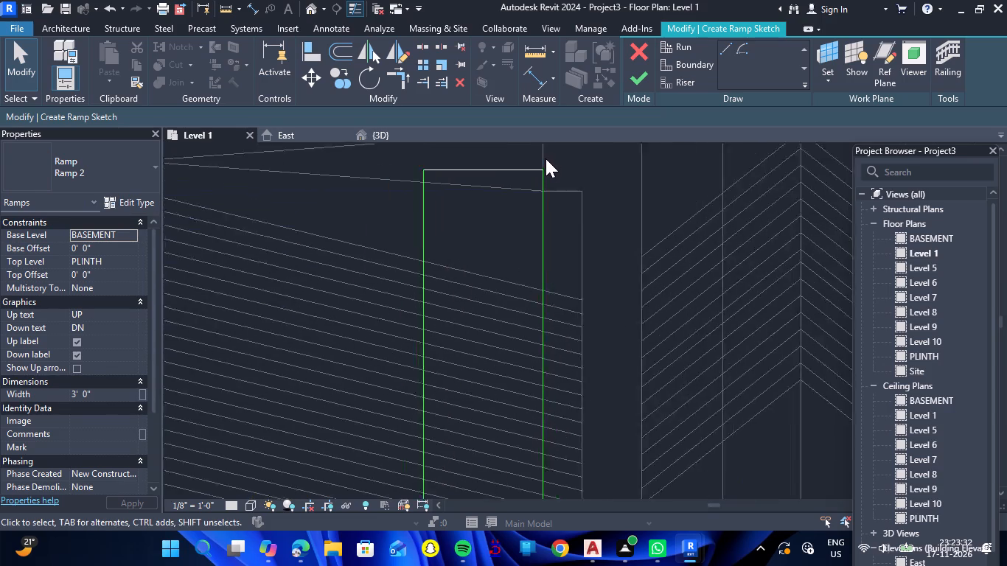
{"action": "scroll", "coordinate": [546, 158], "scroll_direction": "up", "scroll_amount": 17}
{"action": "scroll", "coordinate": [554, 188], "scroll_direction": "up", "scroll_amount": 7}
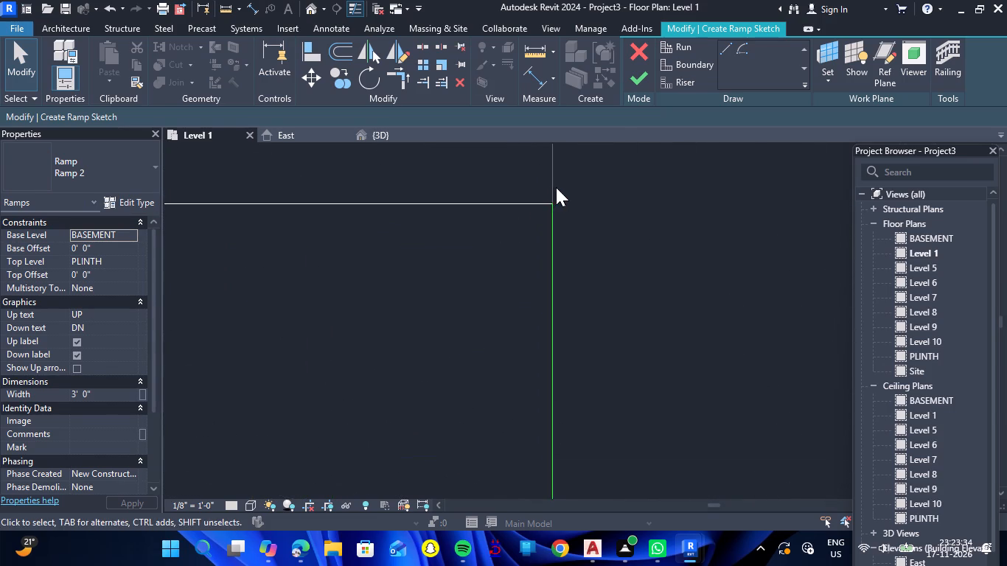
Extend both riser lines to 10' 3" across the main gate, up to the plan line at its far end.
{"action": "scroll", "coordinate": [556, 187], "scroll_direction": "down", "scroll_amount": 20}
{"action": "scroll", "coordinate": [556, 187], "scroll_direction": "down", "scroll_amount": 12}
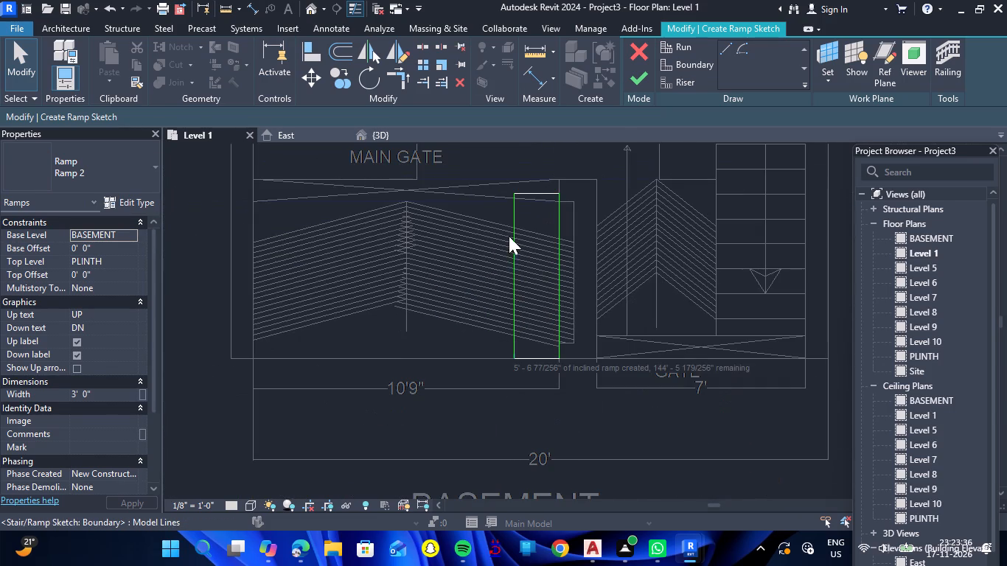
{"action": "left_click", "coordinate": [513, 227]}
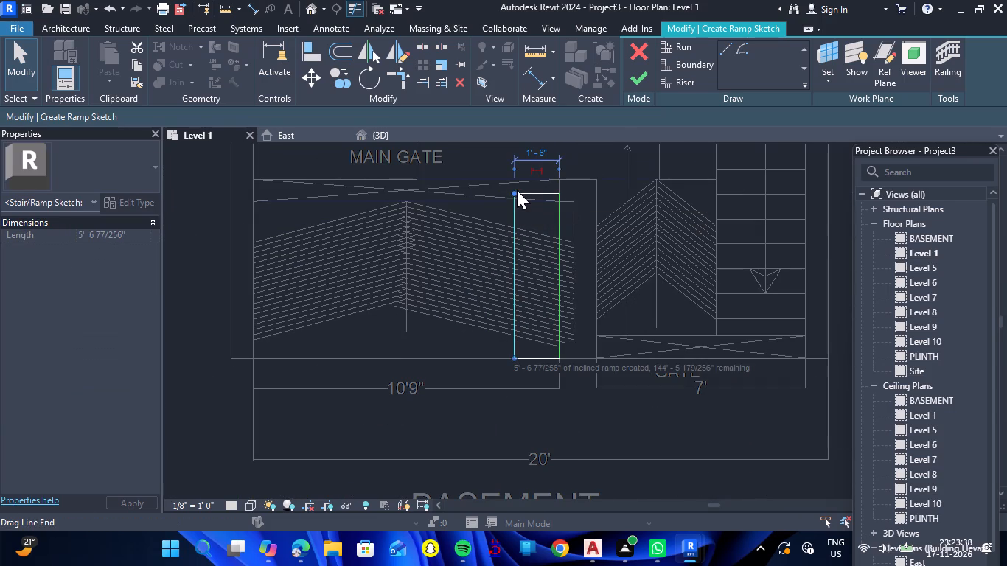
{"action": "left_click", "coordinate": [526, 189]}
{"action": "left_click", "coordinate": [514, 195]}
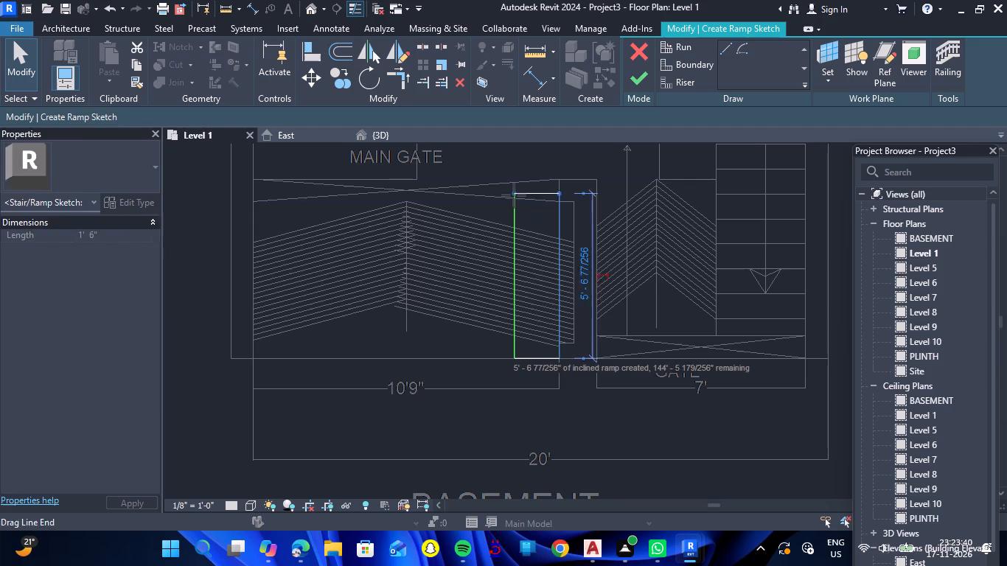
{"action": "left_click_drag", "start_coordinate": [514, 192], "coordinate": [346, 198]}
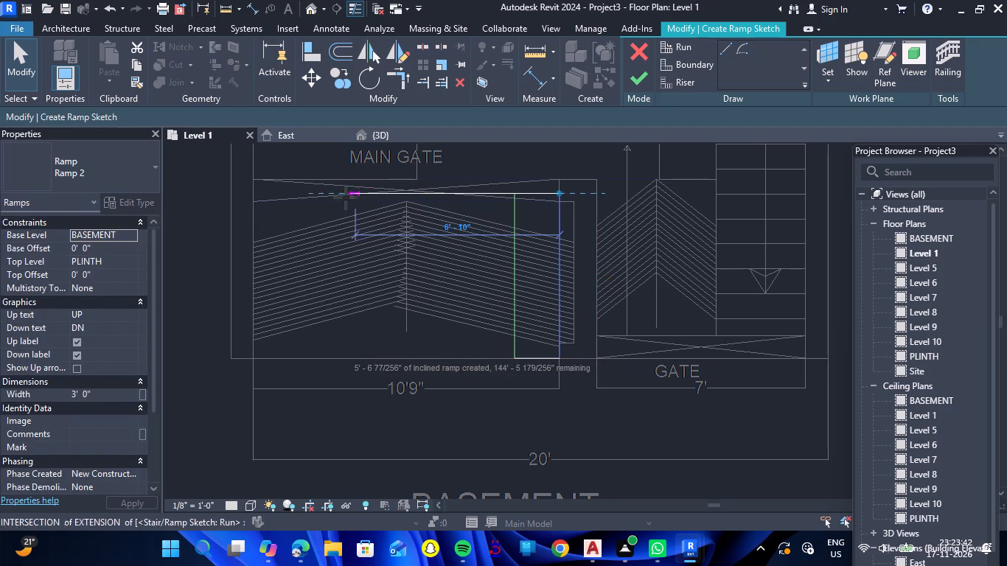
{"action": "left_click_drag", "start_coordinate": [346, 198], "coordinate": [254, 200]}
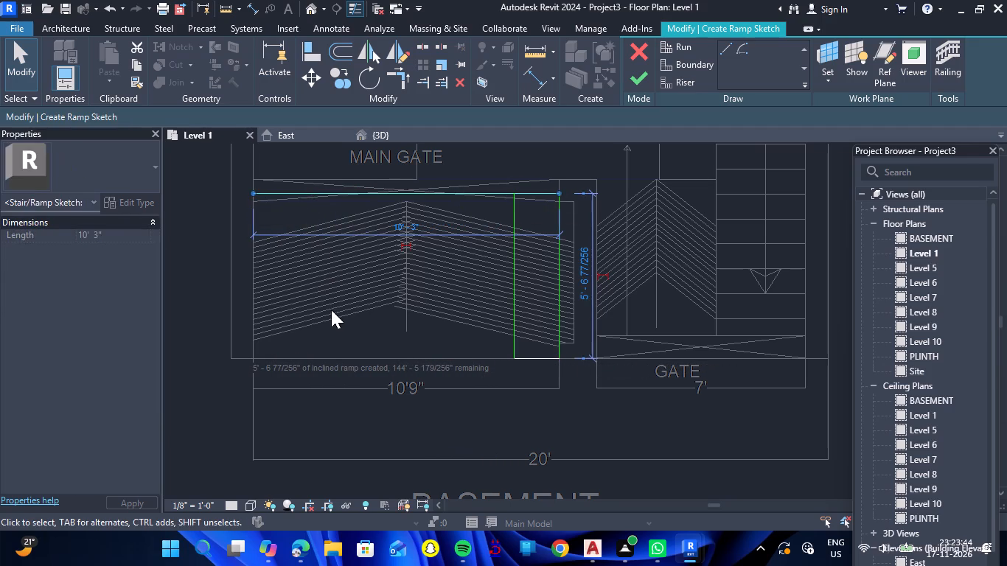
{"action": "key", "text": "Escape"}
{"action": "left_click", "coordinate": [534, 361]}
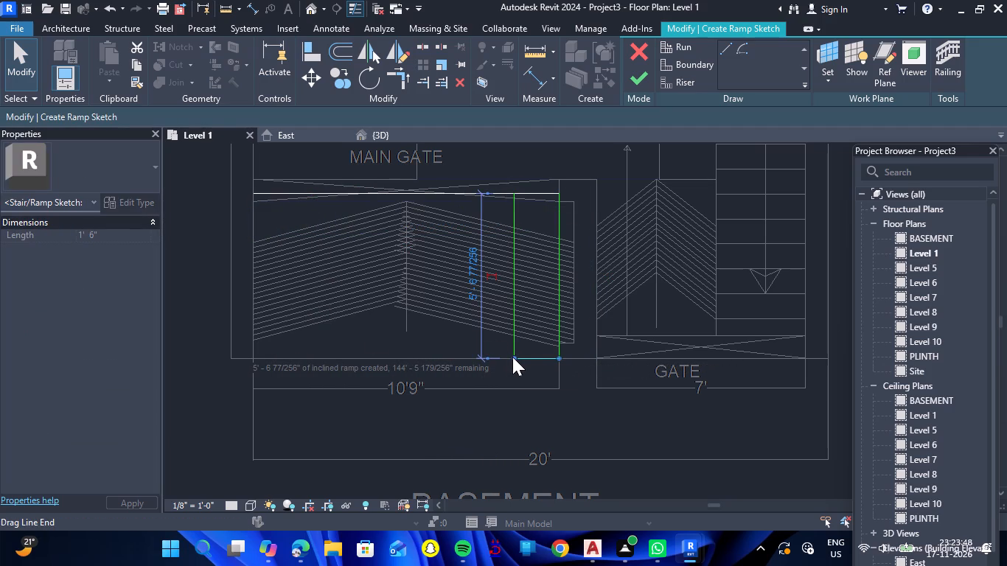
{"action": "left_click", "coordinate": [515, 358]}
{"action": "left_click_drag", "start_coordinate": [515, 358], "coordinate": [249, 355]}
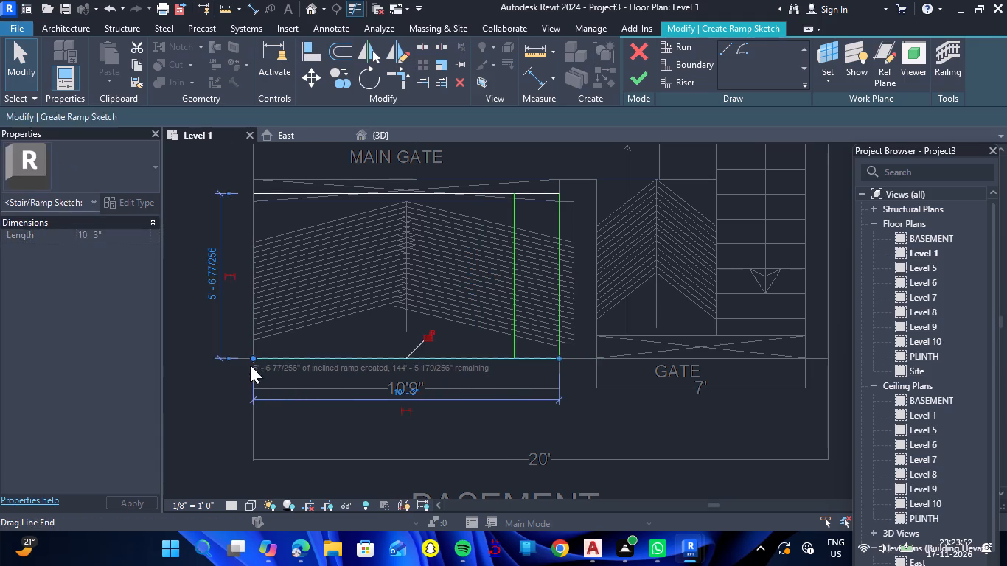
{"action": "key", "text": "Escape"}
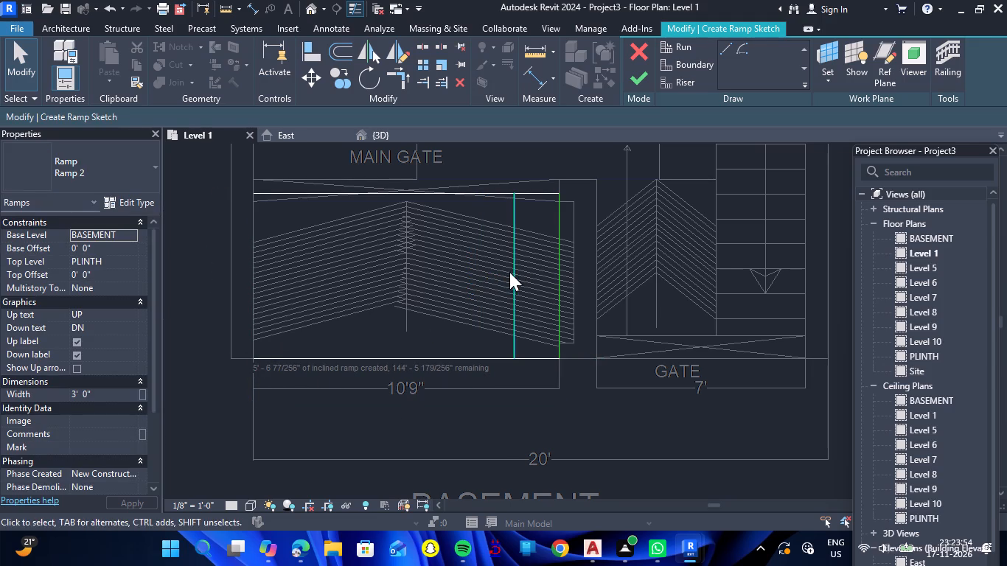
Move the ramp's other boundary line across the main gate toward the far ends of the extended riser lines.
{"action": "left_click", "coordinate": [510, 272]}
{"action": "key", "text": "Left"}
{"action": "key", "text": "Left"}
{"action": "key", "text": "Left"}
{"action": "key", "text": "Left"}
{"action": "key", "text": "Left"}
{"action": "key", "text": "Left"}
{"action": "key", "text": "Left"}
{"action": "key", "text": "Left"}
{"action": "key", "text": "Left"}
{"action": "key", "text": "Left"}
{"action": "key", "text": "Left"}
{"action": "key", "text": "Left"}
{"action": "key", "text": "Left"}
{"action": "key", "text": "Left"}
{"action": "key", "text": "Left"}
{"action": "key", "text": "Left"}
{"action": "key", "text": "Left"}
{"action": "key", "text": "Left"}
{"action": "key", "text": "Left"}
{"action": "key", "text": "Left"}
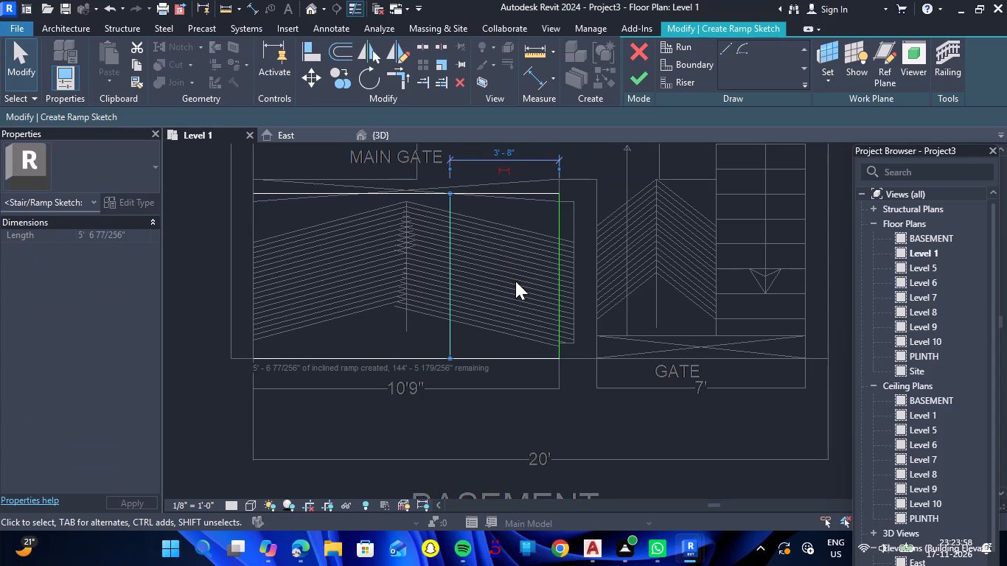
{"action": "key", "text": "Left"}
{"action": "key", "text": "Left"}
{"action": "key", "text": "Left"}
{"action": "key", "text": "Left"}
{"action": "key", "text": "Left"}
{"action": "key", "text": "Left"}
{"action": "key", "text": "Left"}
{"action": "key", "text": "Left"}
{"action": "key", "text": "Left"}
{"action": "key", "text": "Left"}
{"action": "key", "text": "Left"}
{"action": "key", "text": "Left"}
{"action": "key", "text": "Left"}
{"action": "key", "text": "Left"}
{"action": "key", "text": "Left"}
{"action": "key", "text": "Left"}
{"action": "key", "text": "Left"}
{"action": "key", "text": "Left"}
{"action": "key", "text": "Left"}
{"action": "key", "text": "Left"}
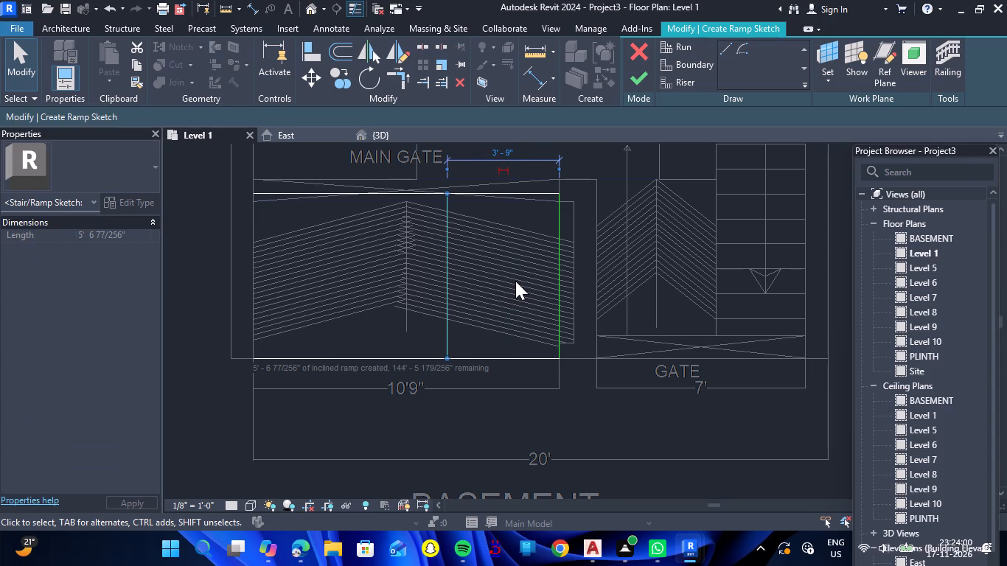
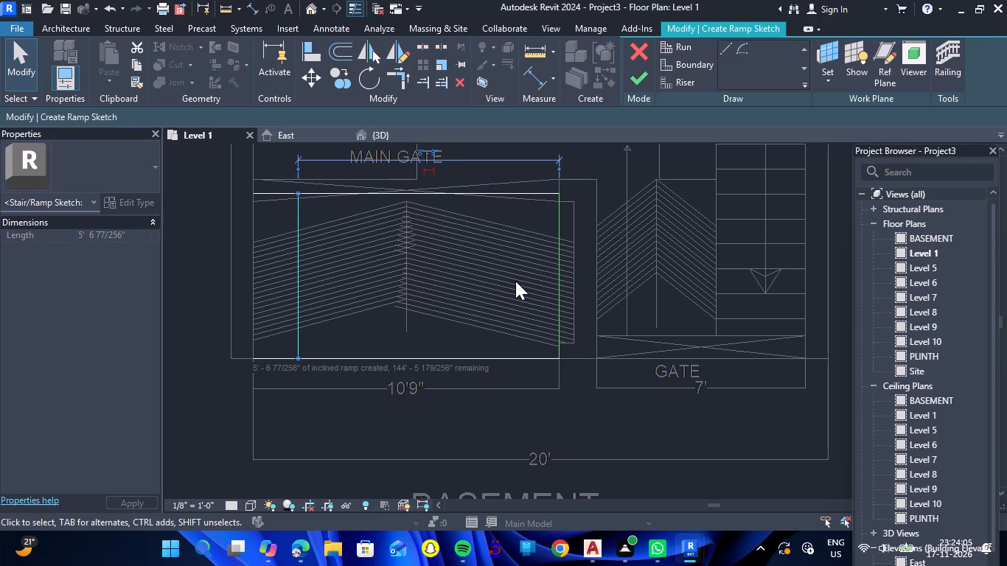
Nudge the selected ramp boundary line the rest of the way across the main gate, onto the far ends of the extended riser lines.
{"action": "key", "text": "Left"}
{"action": "key", "text": "Left"}
{"action": "key", "text": "Left"}
{"action": "key", "text": "Left"}
{"action": "key", "text": "Left"}
{"action": "key", "text": "Left"}
{"action": "key", "text": "Left"}
{"action": "key", "text": "Left"}
{"action": "key", "text": "Left"}
{"action": "key", "text": "Left"}
{"action": "key", "text": "Left"}
{"action": "key", "text": "Left"}
{"action": "key", "text": "Left"}
{"action": "key", "text": "Left"}
{"action": "key", "text": "Left"}
{"action": "key", "text": "Left"}
{"action": "key", "text": "Left"}
{"action": "key", "text": "Left"}
{"action": "key", "text": "Left"}
{"action": "key", "text": "Left"}
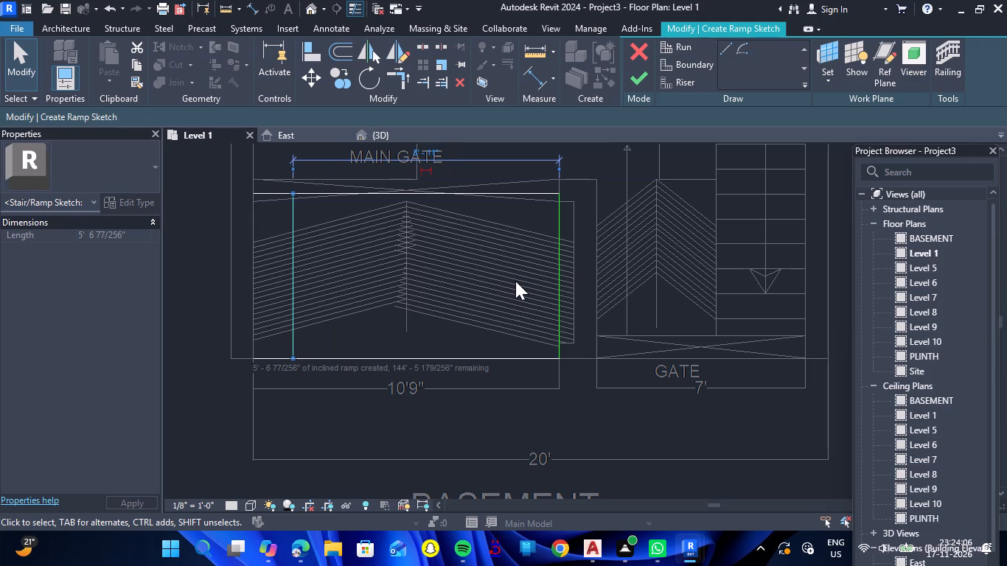
{"action": "key", "text": "Left"}
{"action": "key", "text": "Left"}
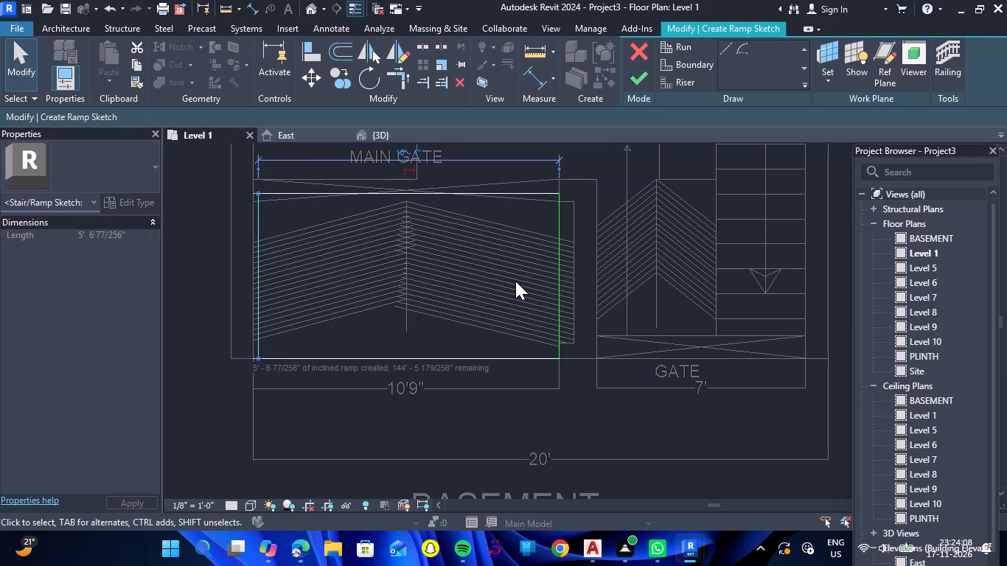
{"action": "key", "text": "Left"}
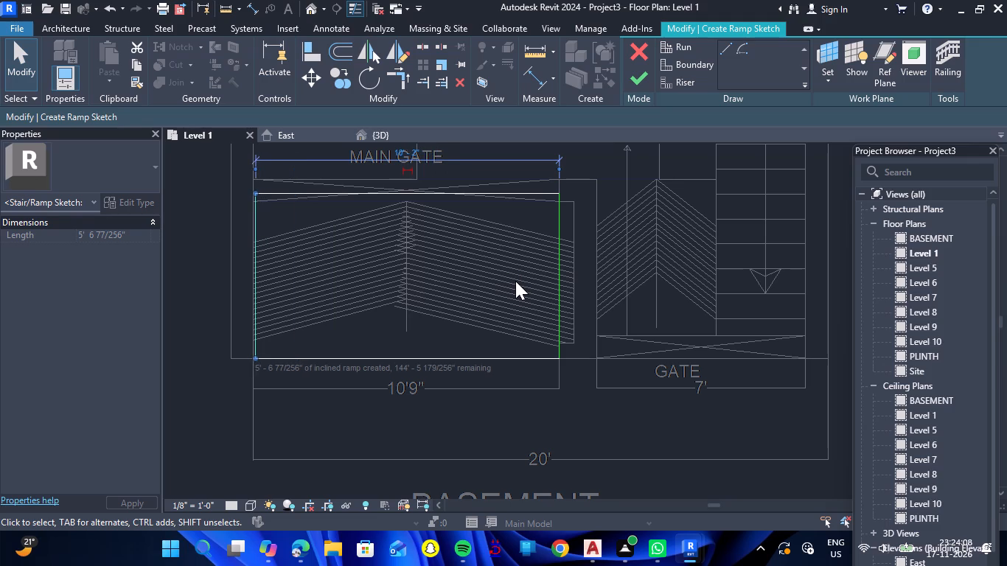
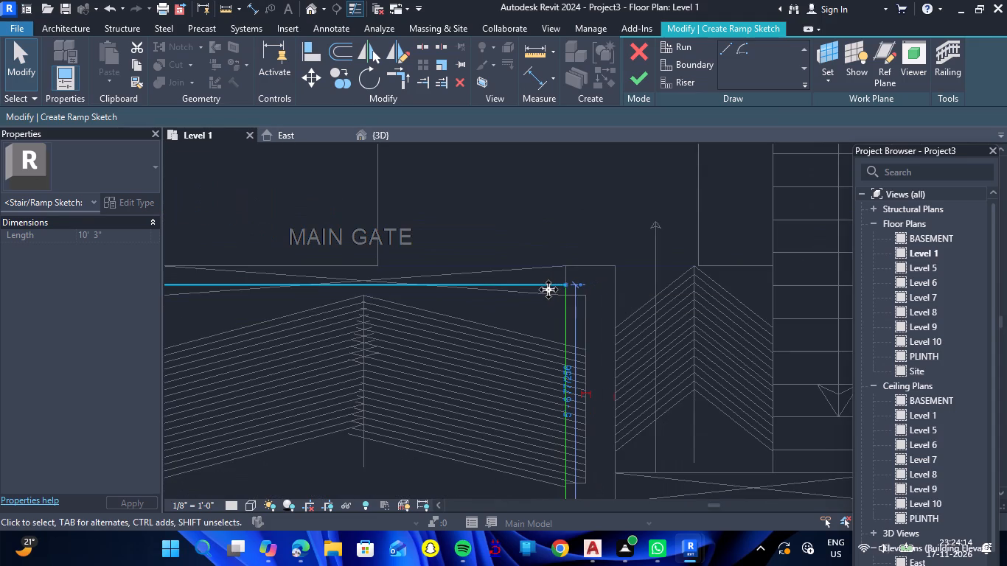
Nudge the selected 10' 3" ramp boundary line one increment back across the main gate, toward the ramp's chevron lines.
{"action": "key", "text": "Down"}
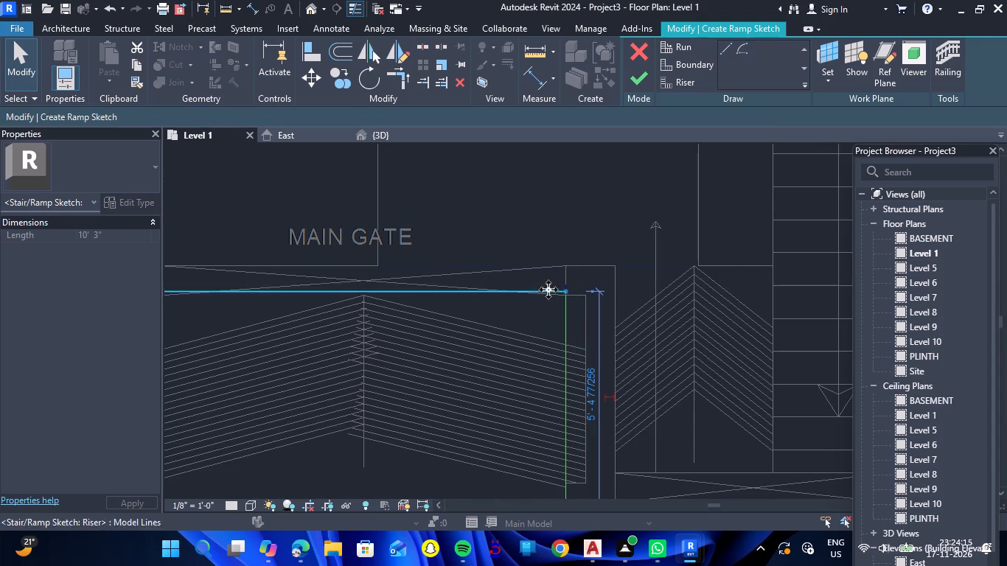
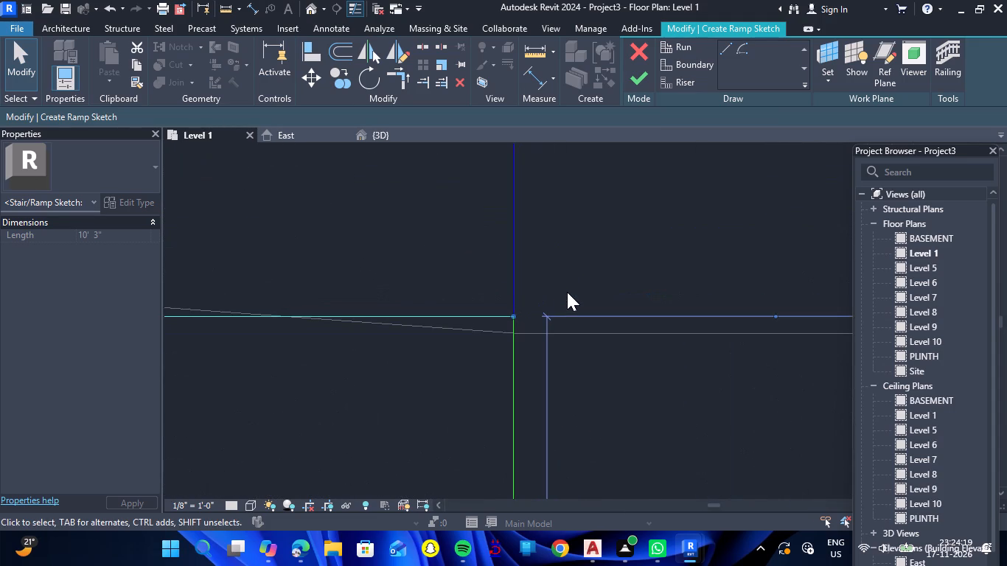
Nudge the selected 10' 3" ramp line in small increments toward the imported plan's horizontal gate line.
{"action": "key", "text": "Down"}
{"action": "key", "text": "Down"}
{"action": "key", "text": "Down"}
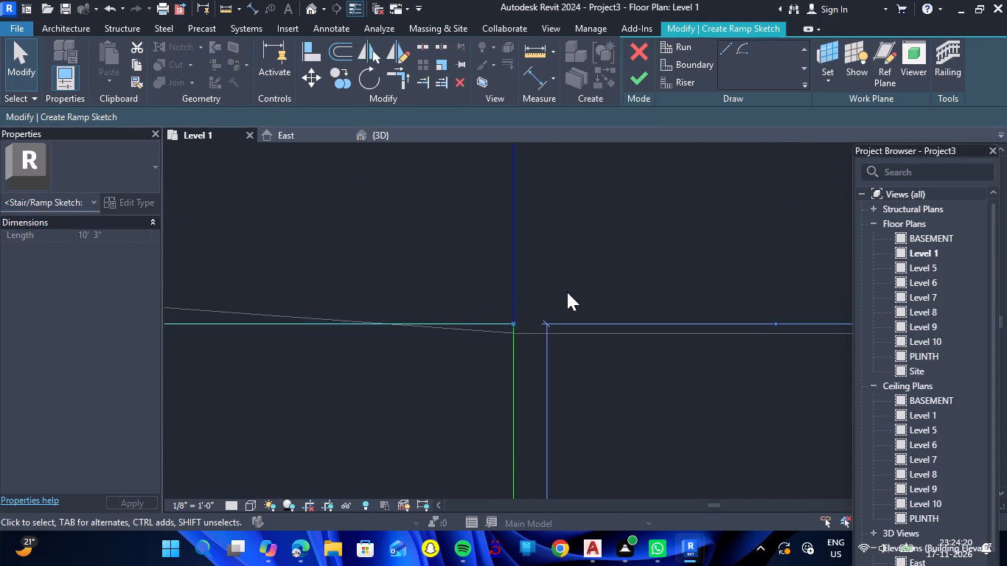
{"action": "key", "text": "Down"}
{"action": "key", "text": "Down"}
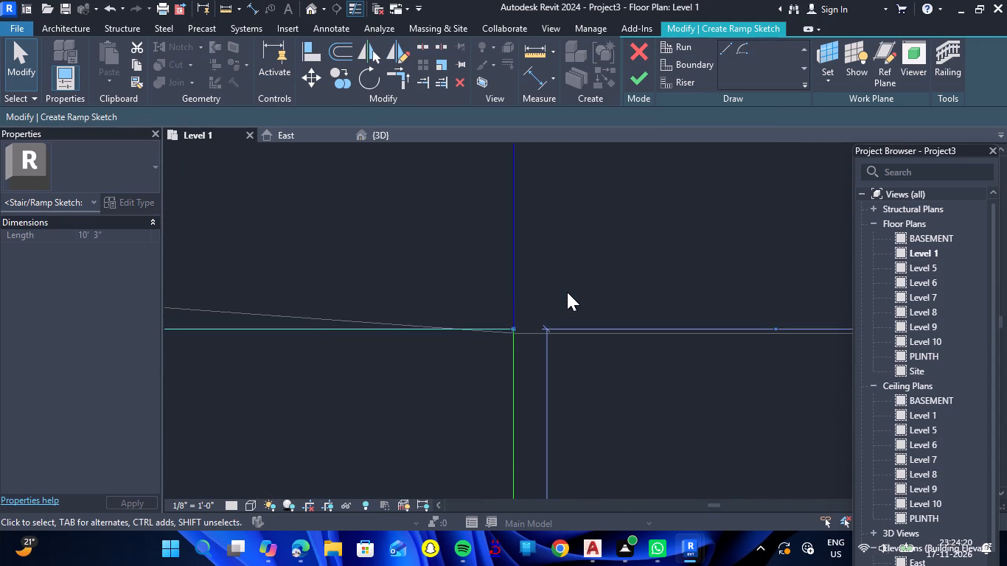
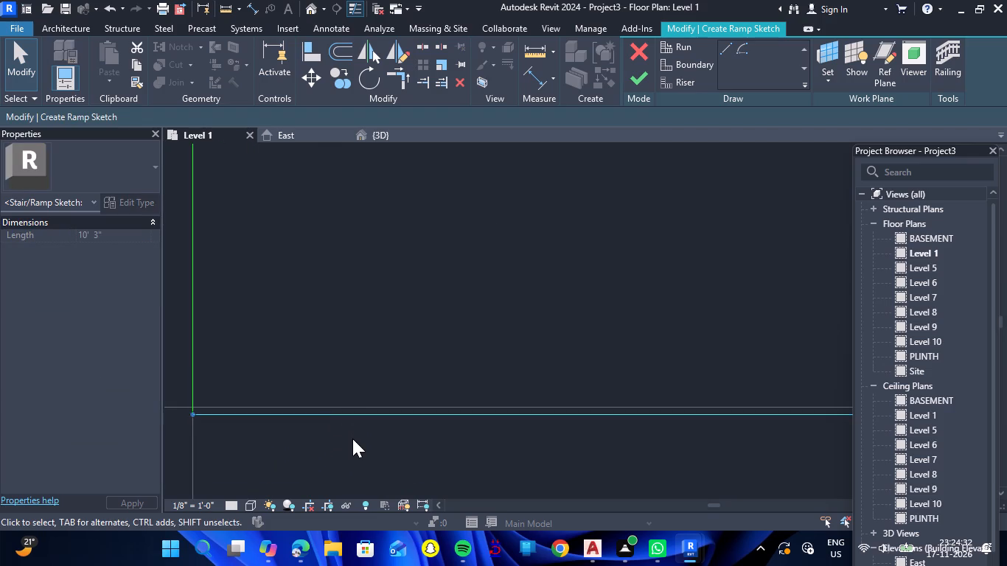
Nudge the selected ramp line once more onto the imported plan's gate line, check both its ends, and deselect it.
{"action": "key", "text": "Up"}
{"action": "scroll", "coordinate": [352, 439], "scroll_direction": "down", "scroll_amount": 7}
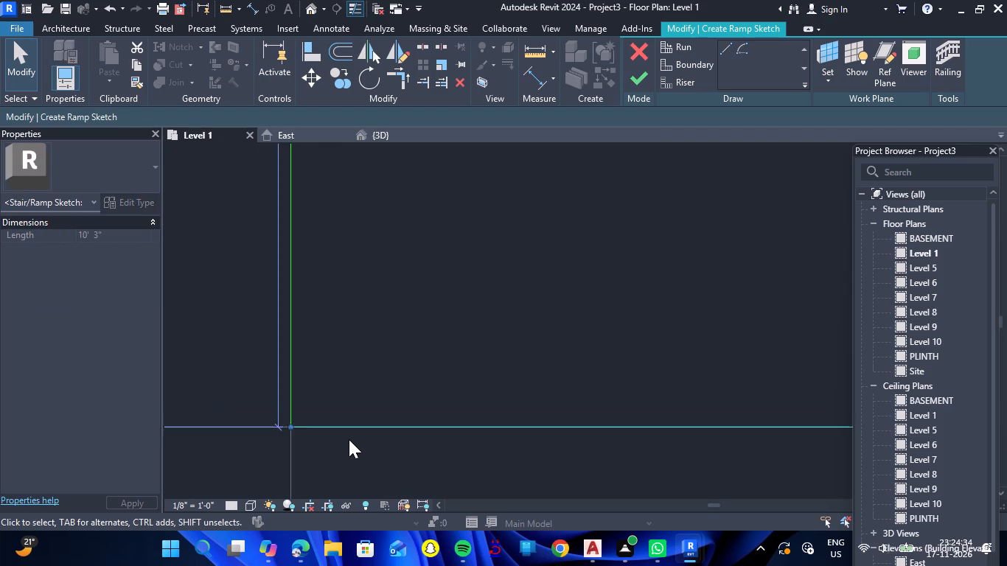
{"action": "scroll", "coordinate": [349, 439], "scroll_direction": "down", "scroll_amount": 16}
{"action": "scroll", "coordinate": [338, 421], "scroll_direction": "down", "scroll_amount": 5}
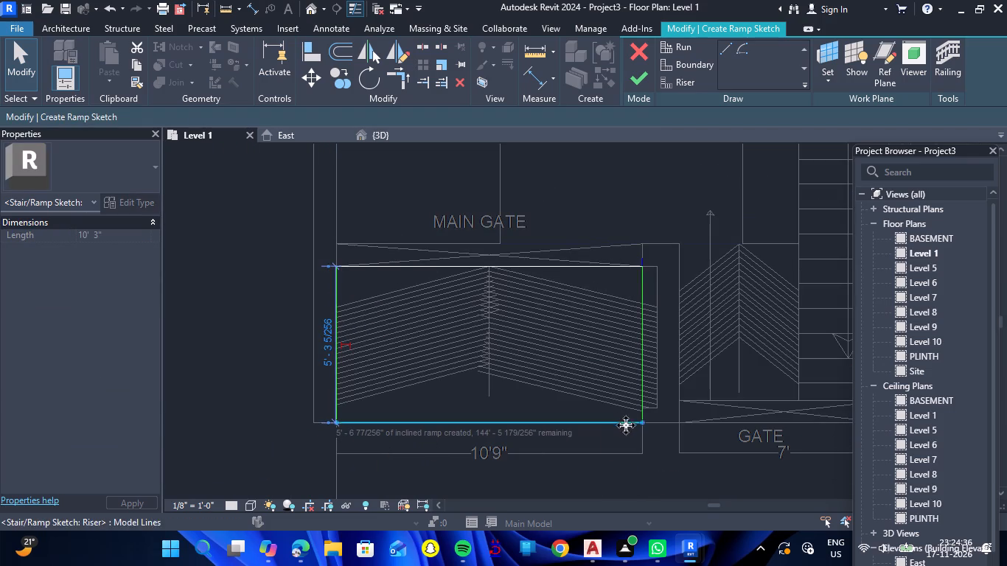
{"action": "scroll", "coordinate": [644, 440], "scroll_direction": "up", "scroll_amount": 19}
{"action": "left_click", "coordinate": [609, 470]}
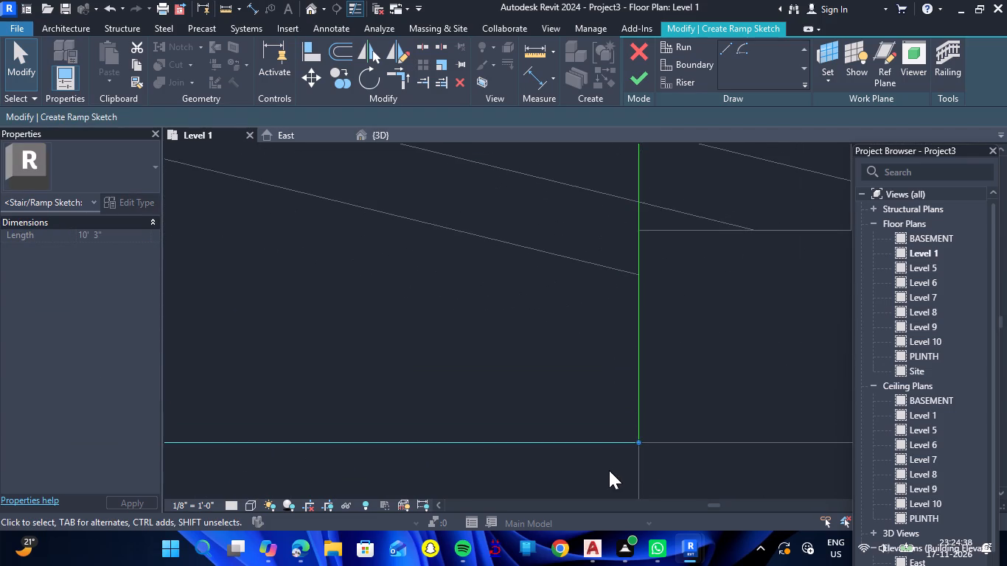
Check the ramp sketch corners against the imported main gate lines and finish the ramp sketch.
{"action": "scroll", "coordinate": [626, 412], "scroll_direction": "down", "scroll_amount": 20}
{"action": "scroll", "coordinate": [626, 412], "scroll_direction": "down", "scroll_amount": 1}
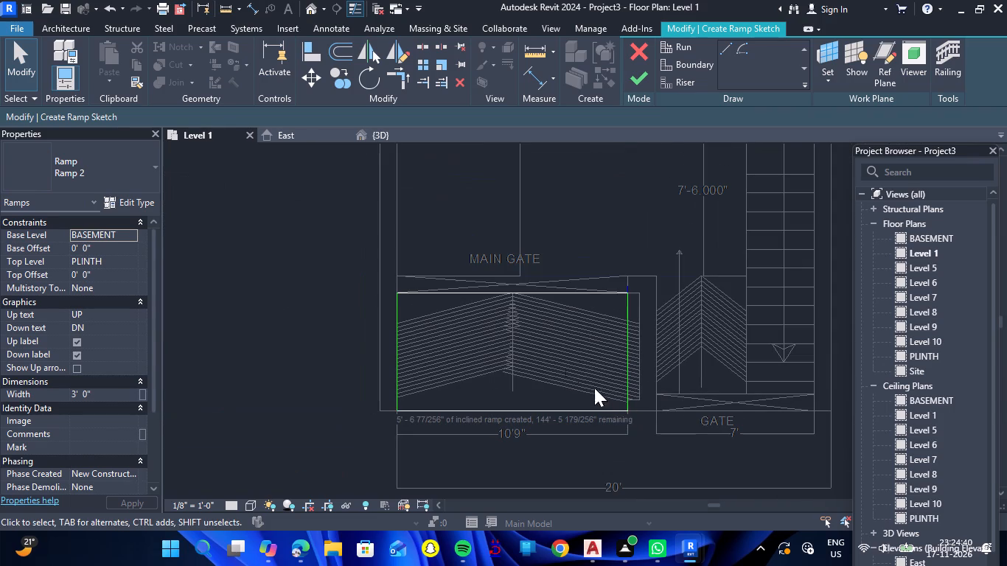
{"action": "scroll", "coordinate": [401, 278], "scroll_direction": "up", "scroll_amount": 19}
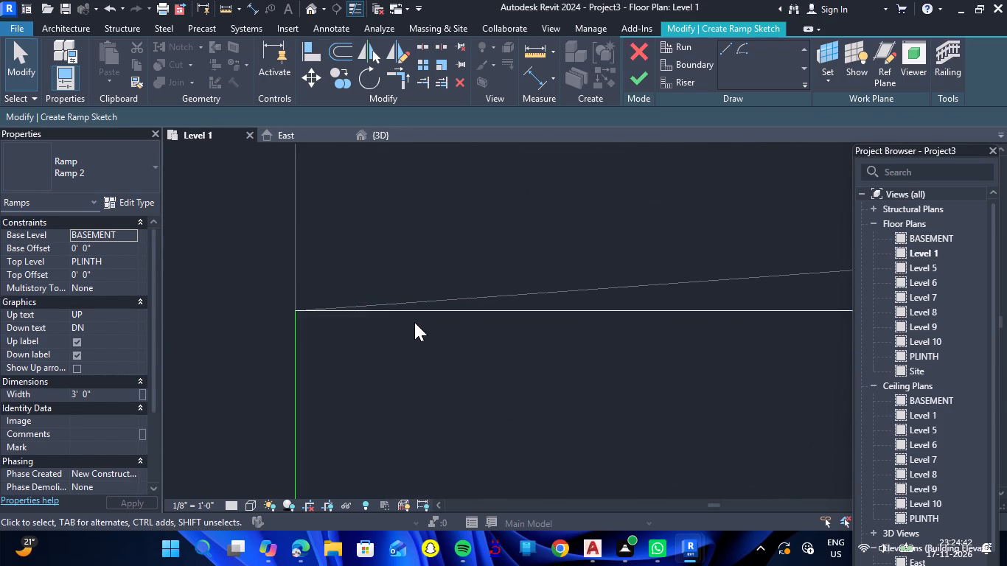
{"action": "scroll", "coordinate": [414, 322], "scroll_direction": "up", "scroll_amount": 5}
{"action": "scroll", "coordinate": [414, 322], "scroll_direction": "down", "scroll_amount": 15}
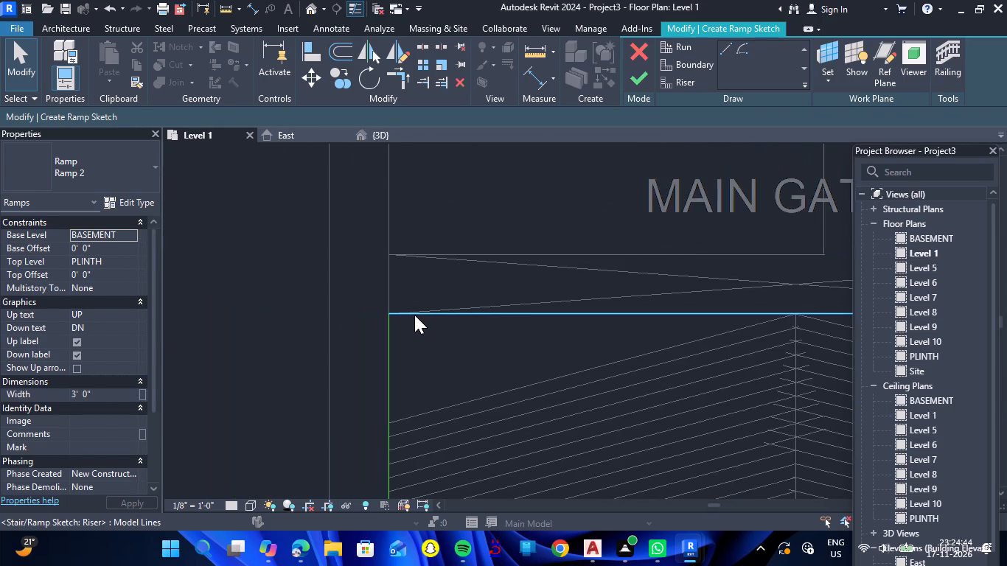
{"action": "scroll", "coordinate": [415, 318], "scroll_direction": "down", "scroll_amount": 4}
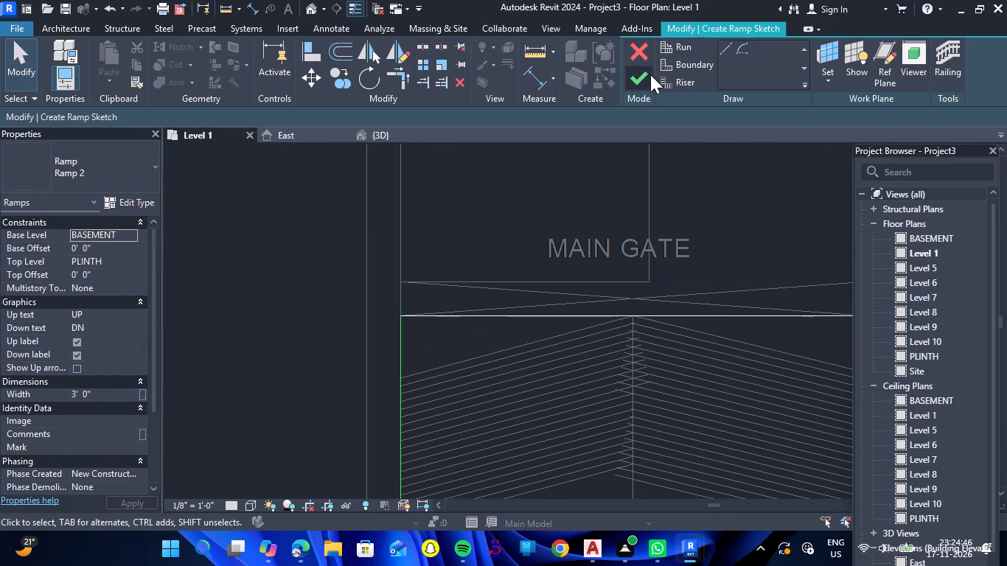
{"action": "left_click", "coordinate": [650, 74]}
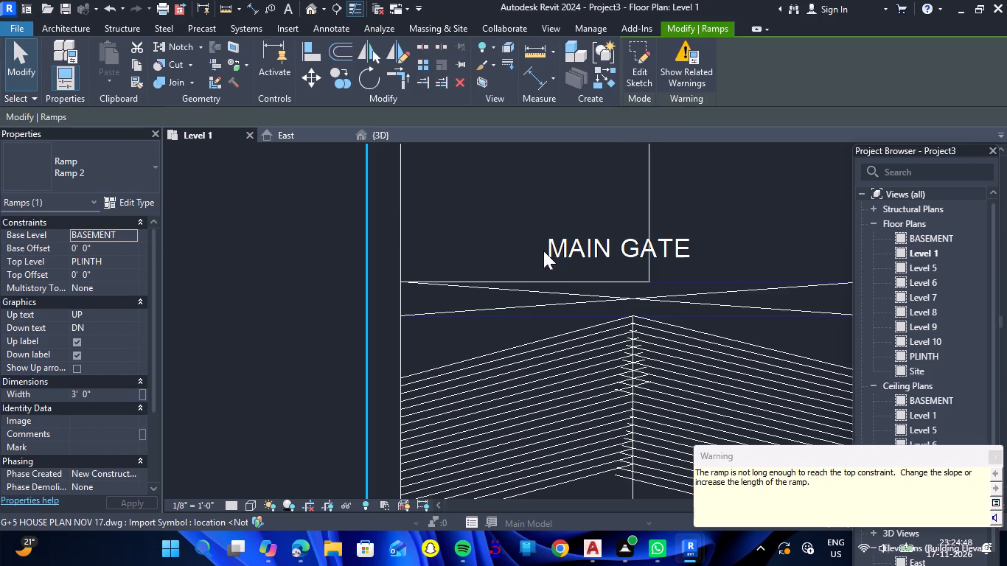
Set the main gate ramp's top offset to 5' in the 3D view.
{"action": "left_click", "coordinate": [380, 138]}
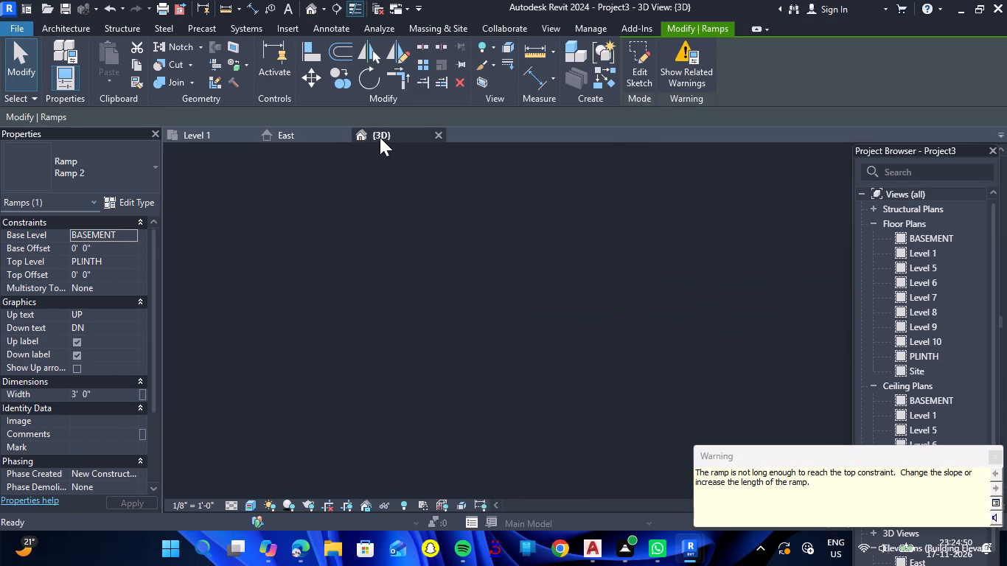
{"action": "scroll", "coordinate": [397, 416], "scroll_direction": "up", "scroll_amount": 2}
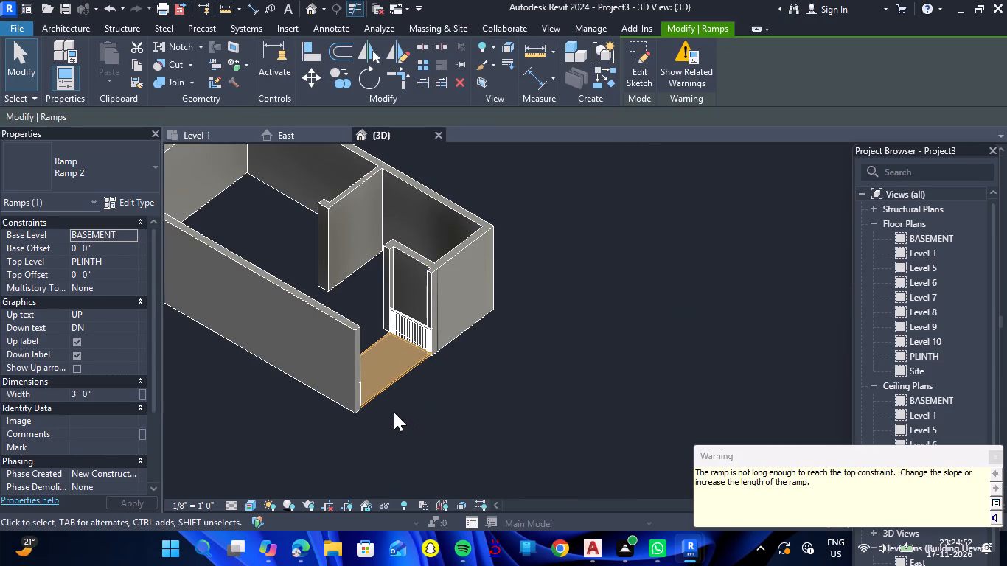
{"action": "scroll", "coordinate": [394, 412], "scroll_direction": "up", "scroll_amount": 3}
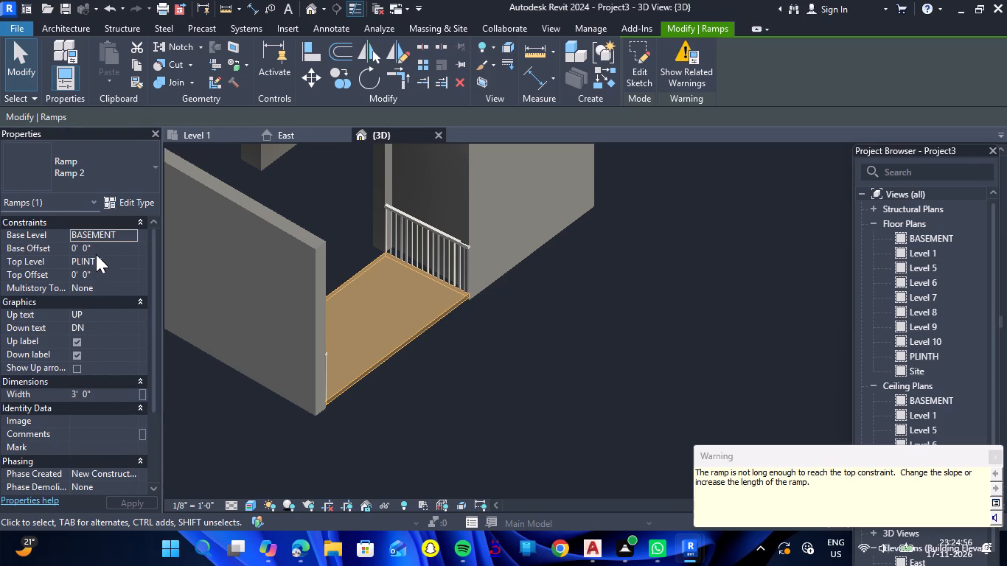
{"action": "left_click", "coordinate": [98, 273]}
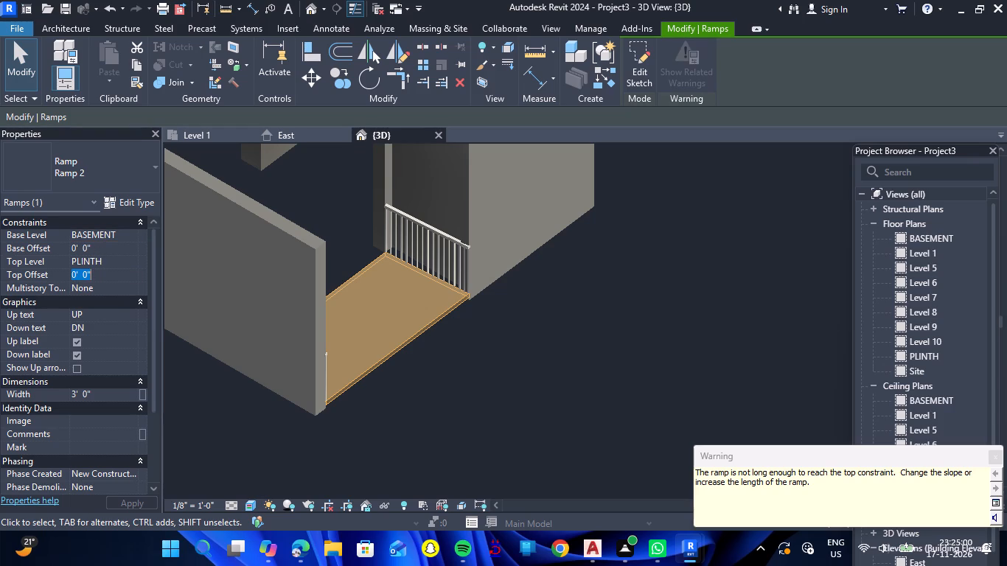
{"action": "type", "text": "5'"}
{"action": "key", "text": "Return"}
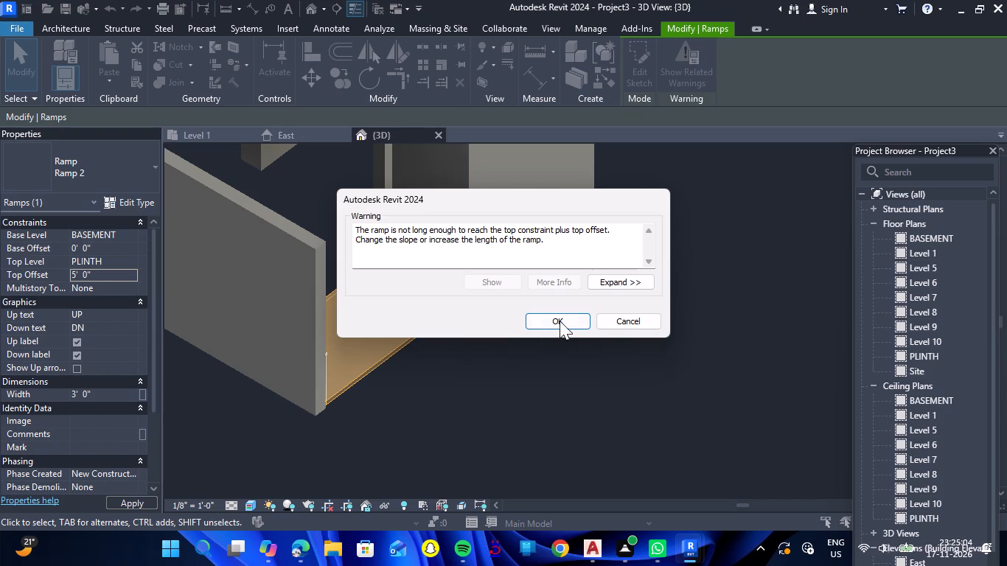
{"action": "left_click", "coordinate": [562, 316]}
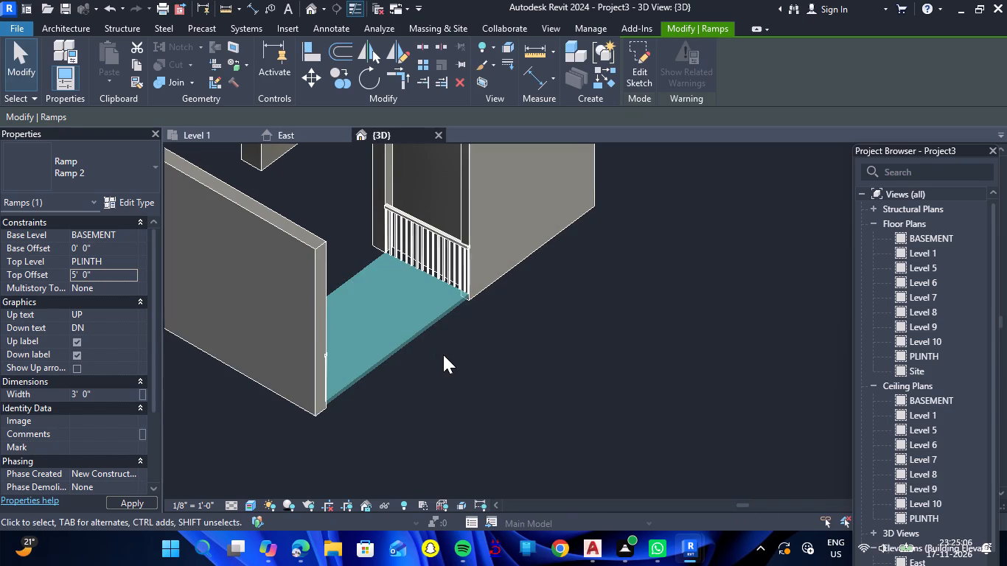
Delete the main gate ramp together with its railings from the 3D model.
{"action": "scroll", "coordinate": [495, 346], "scroll_direction": "down", "scroll_amount": 3}
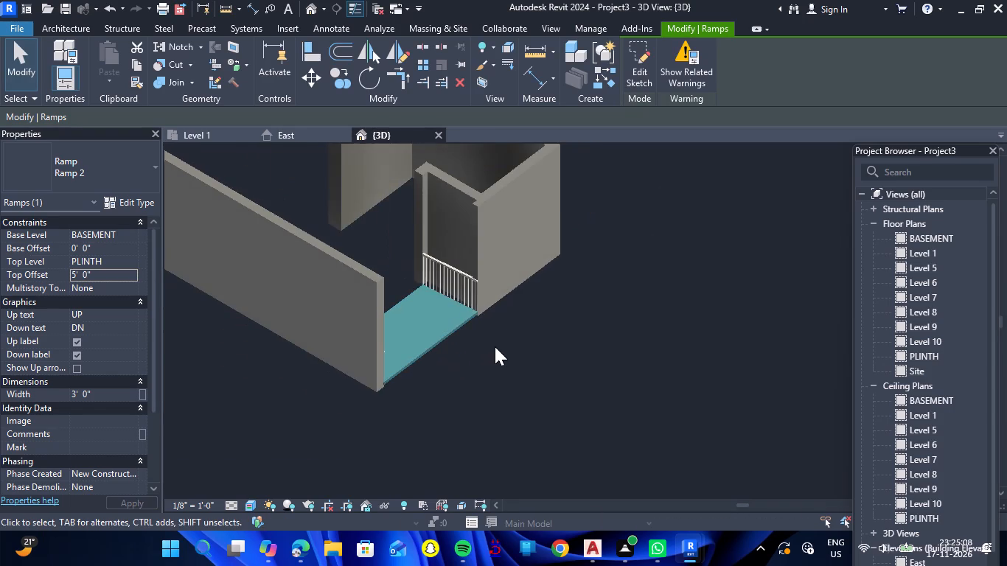
{"action": "scroll", "coordinate": [481, 338], "scroll_direction": "down", "scroll_amount": 3}
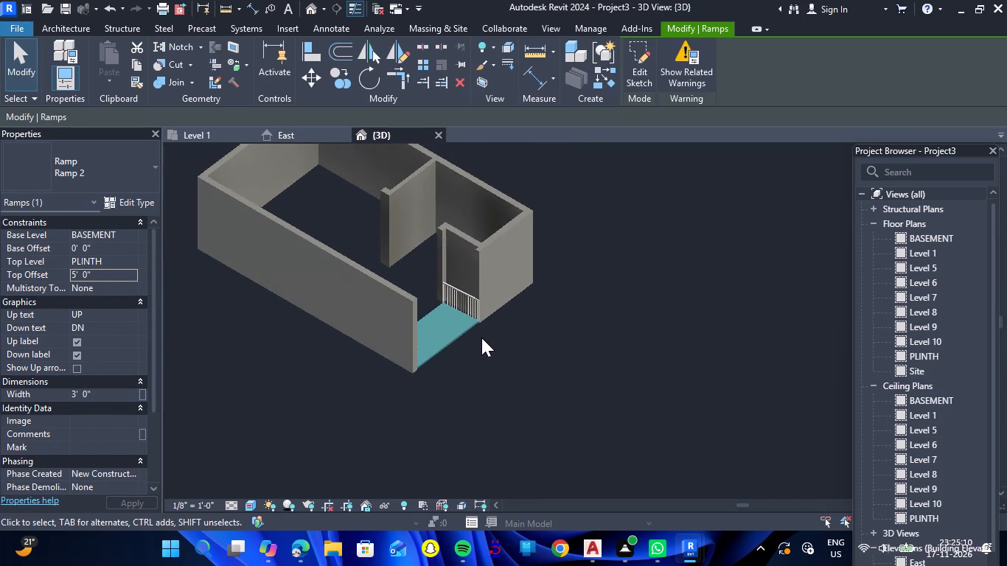
{"action": "scroll", "coordinate": [466, 301], "scroll_direction": "up", "scroll_amount": 5}
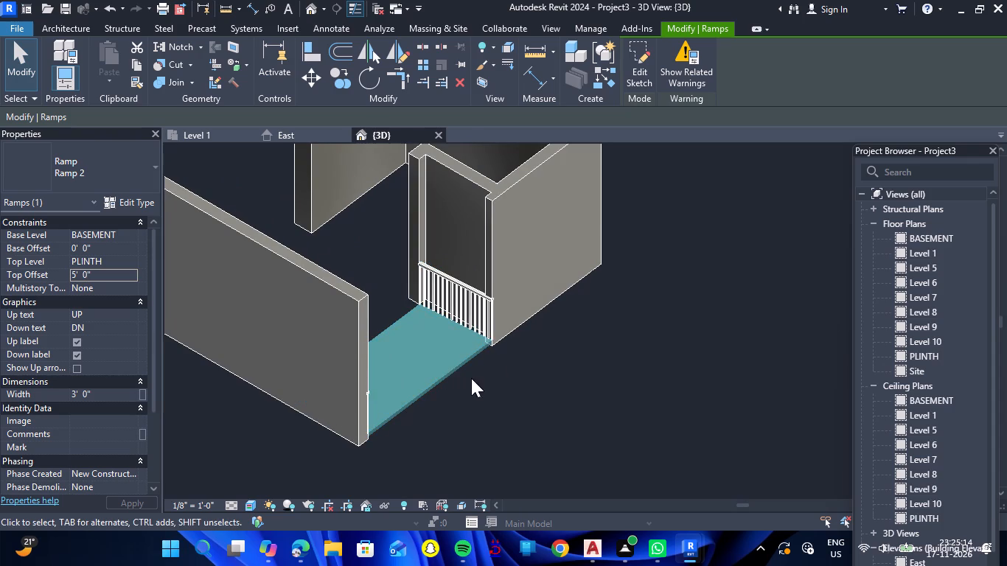
{"action": "key", "text": "Delete"}
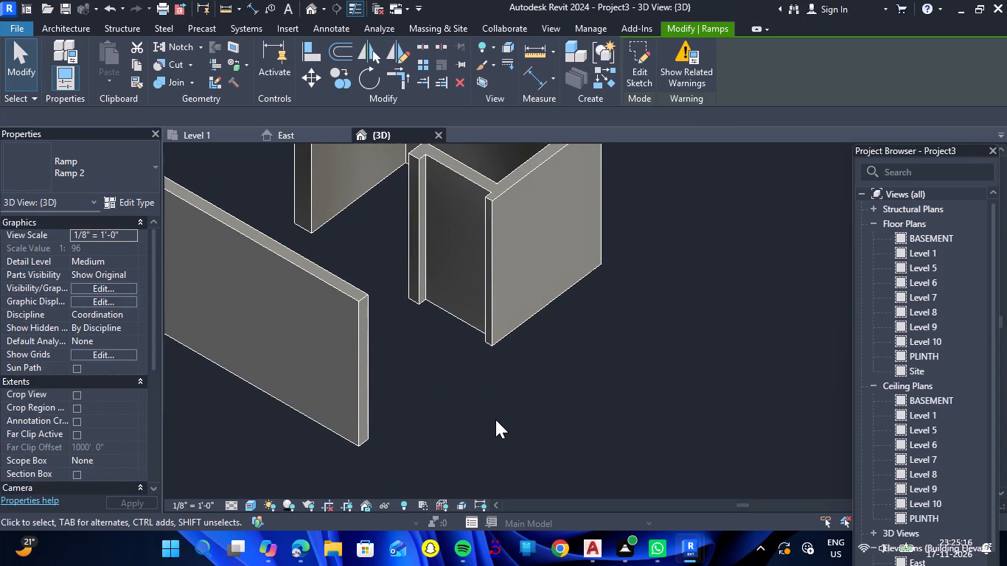
Start an in-place model from the Level 1 plan in the Generic Models category, keeping the default name.
{"action": "scroll", "coordinate": [490, 404], "scroll_direction": "down", "scroll_amount": 6}
{"action": "scroll", "coordinate": [498, 396], "scroll_direction": "up", "scroll_amount": 4}
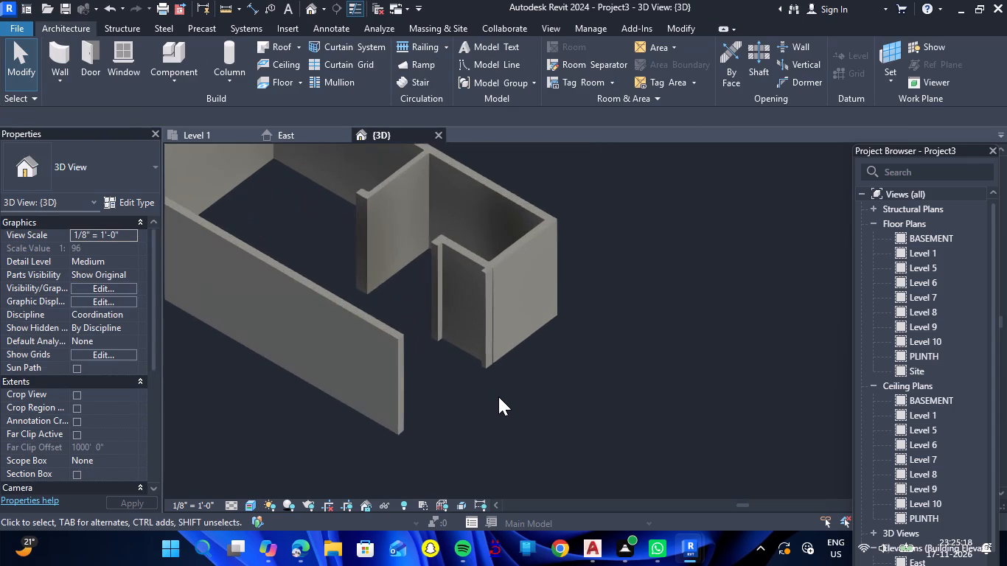
{"action": "scroll", "coordinate": [498, 396], "scroll_direction": "up", "scroll_amount": 2}
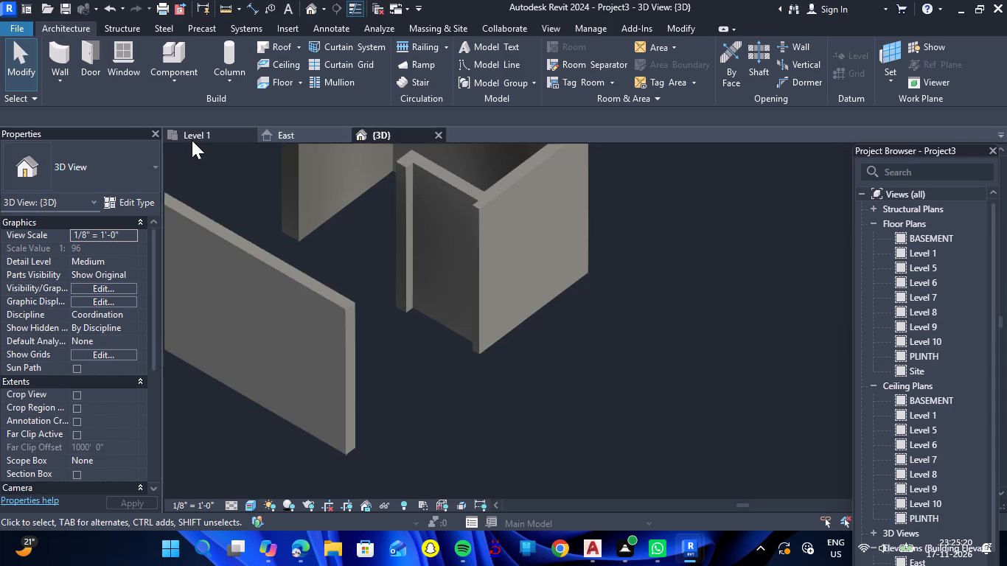
{"action": "left_click", "coordinate": [192, 140]}
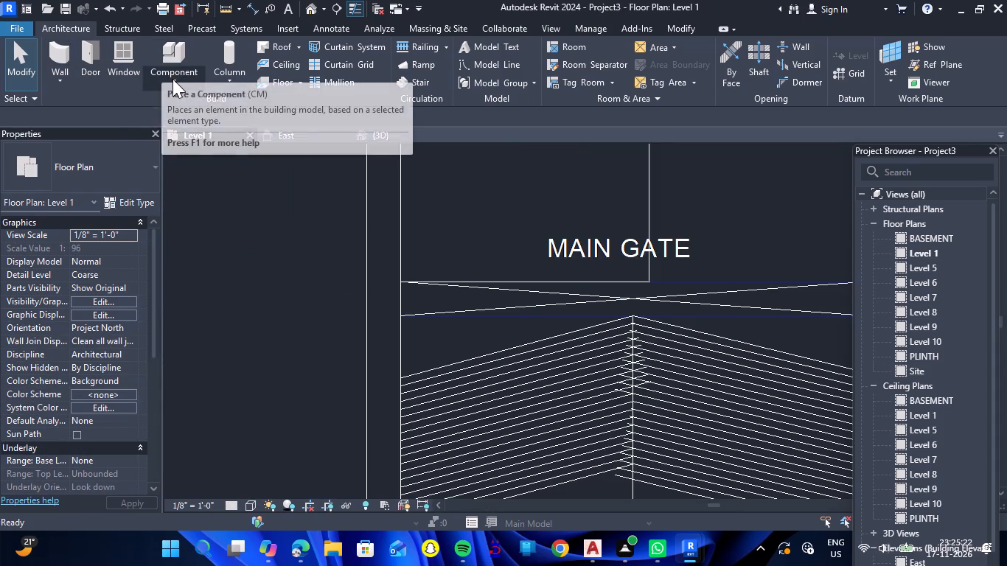
{"action": "left_click", "coordinate": [173, 85]}
{"action": "left_click", "coordinate": [187, 132]}
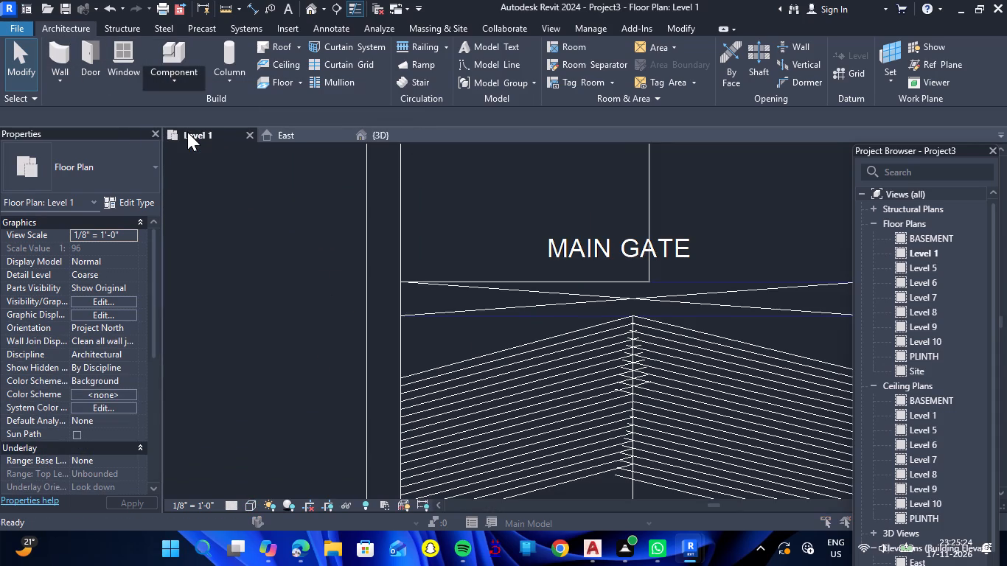
{"action": "scroll", "coordinate": [455, 243], "scroll_direction": "down", "scroll_amount": 8}
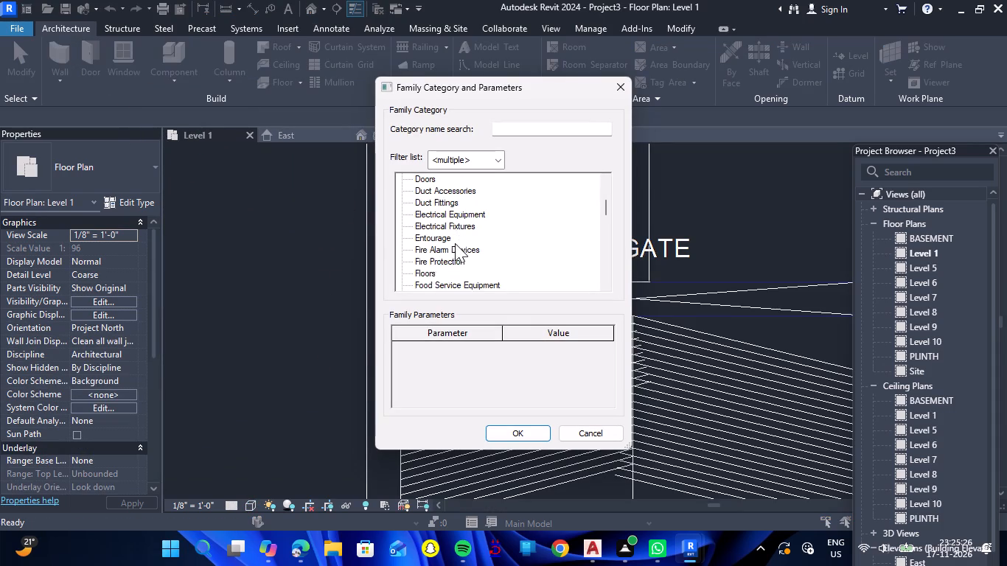
{"action": "scroll", "coordinate": [455, 243], "scroll_direction": "down", "scroll_amount": 8}
{"action": "left_click", "coordinate": [443, 232]}
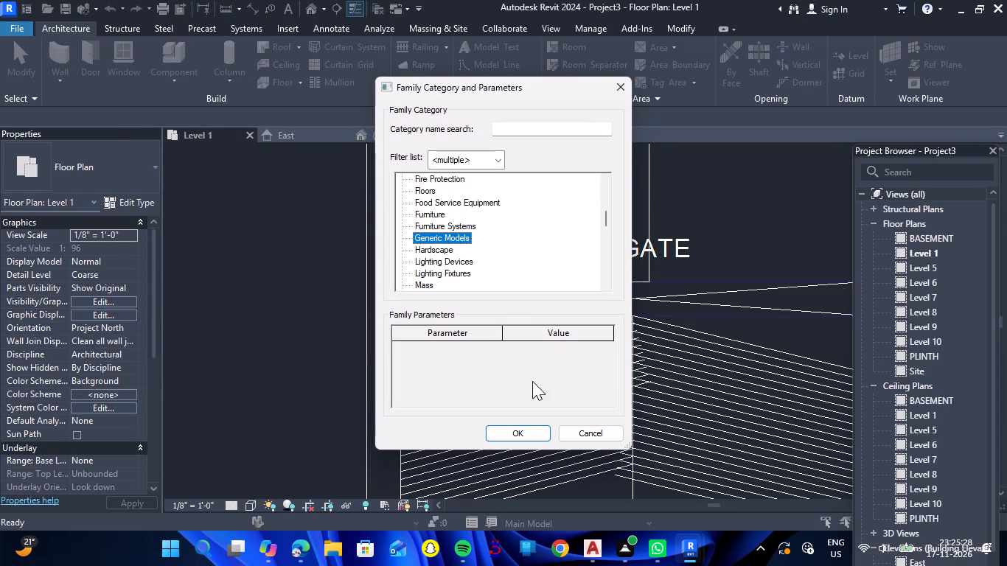
{"action": "left_click", "coordinate": [529, 441]}
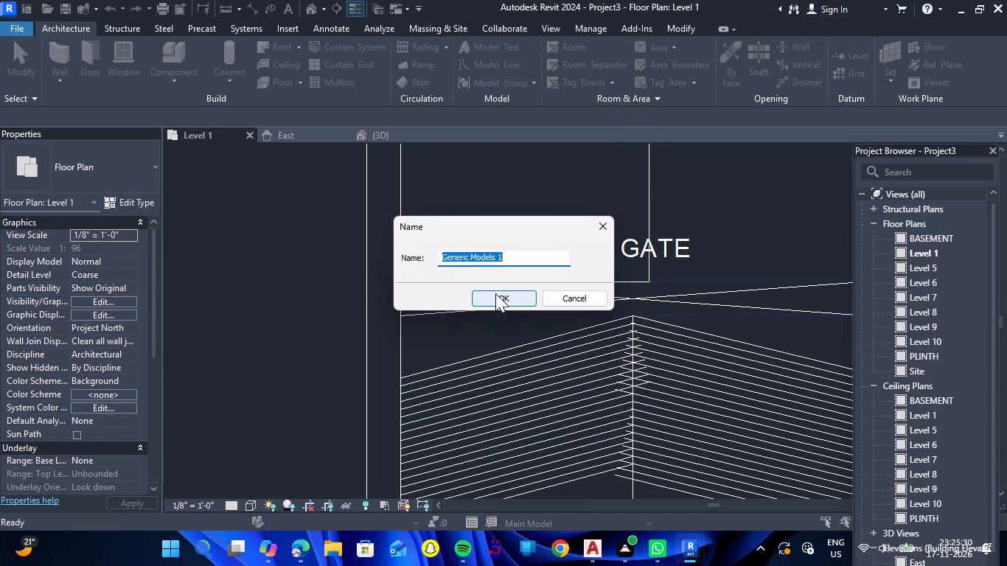
{"action": "left_click", "coordinate": [495, 292]}
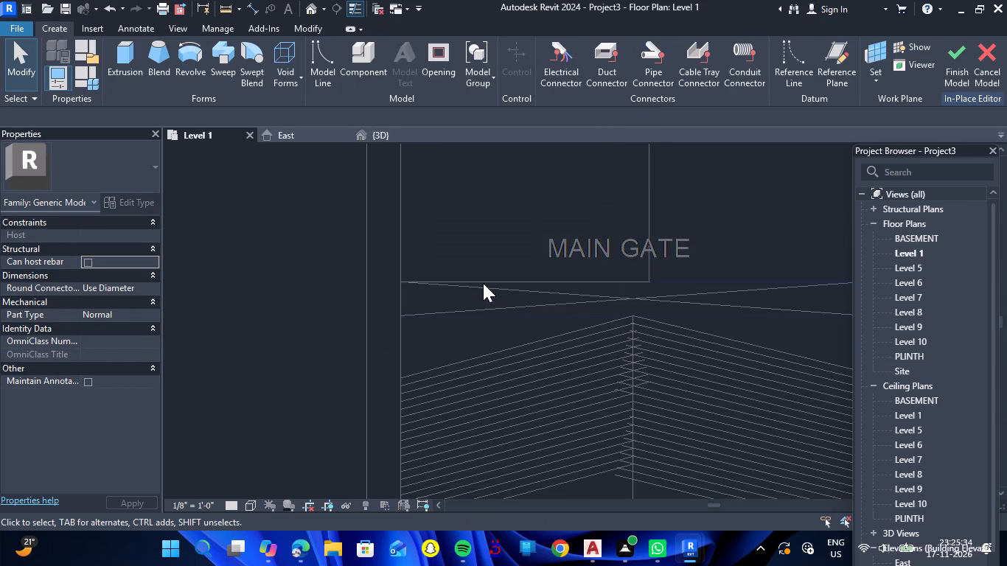
Start an extrusion in the 3D view and pick the 9" wall face beside the main gate opening as its work plane.
{"action": "scroll", "coordinate": [483, 283], "scroll_direction": "down", "scroll_amount": 3}
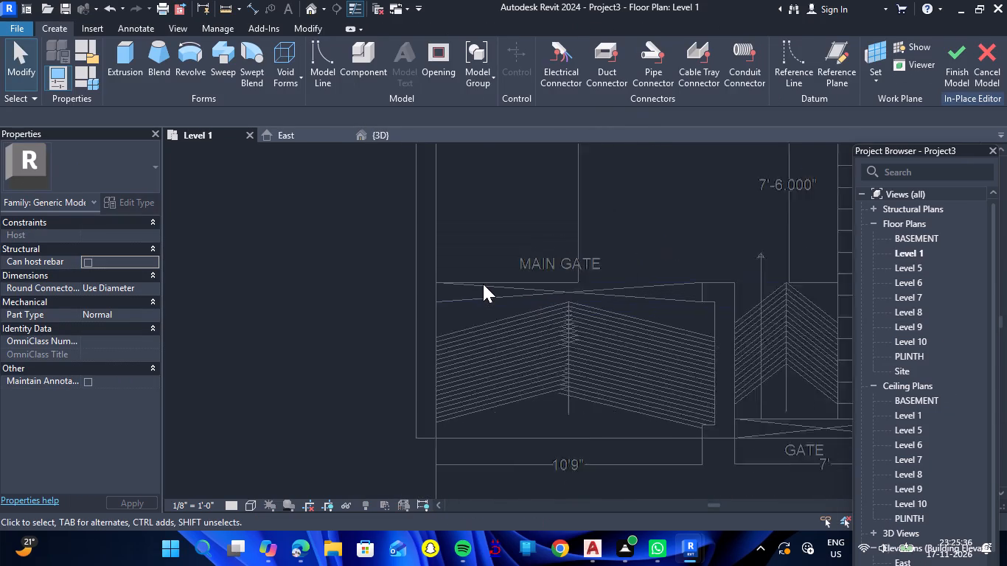
{"action": "scroll", "coordinate": [483, 284], "scroll_direction": "down", "scroll_amount": 4}
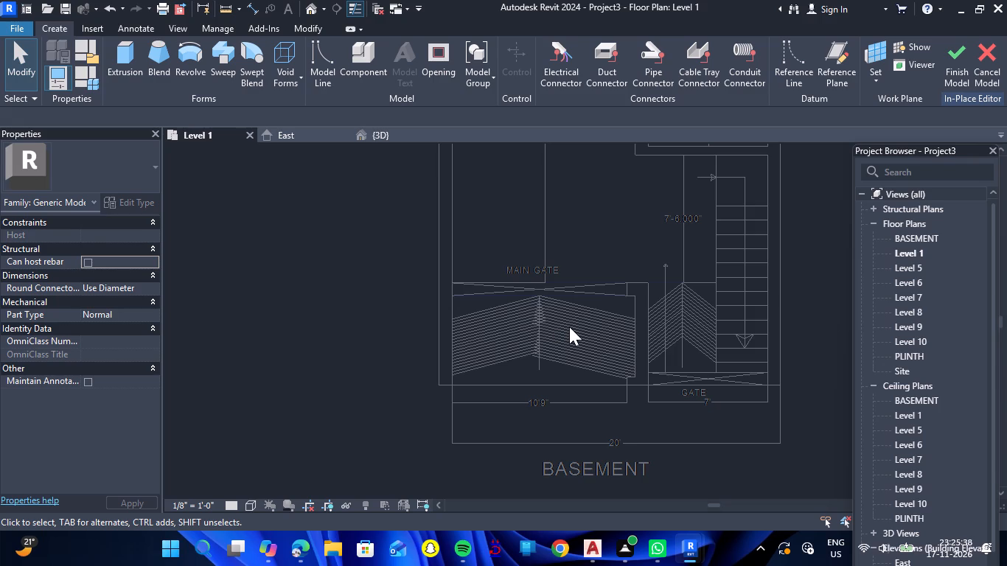
{"action": "scroll", "coordinate": [634, 316], "scroll_direction": "up", "scroll_amount": 2}
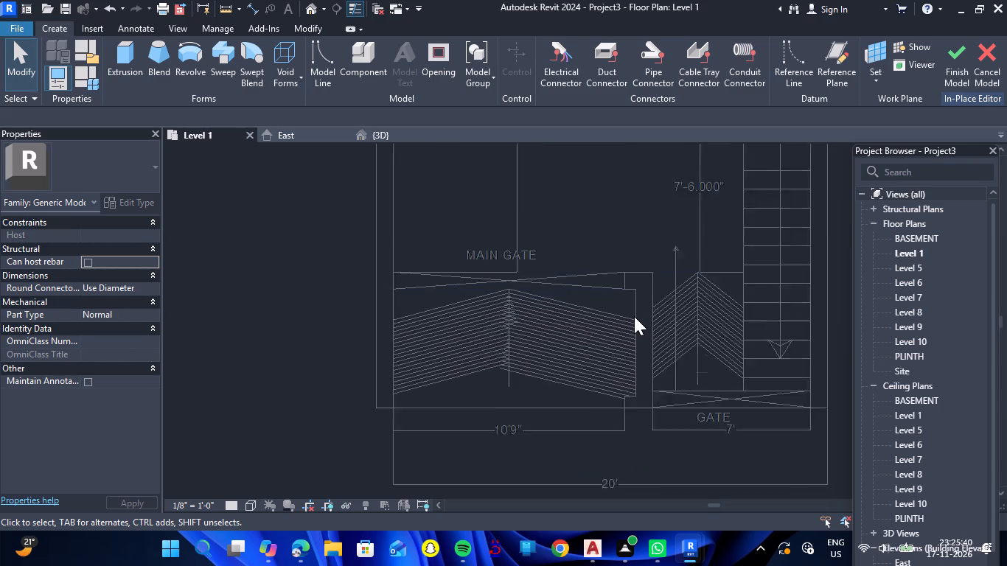
{"action": "scroll", "coordinate": [634, 316], "scroll_direction": "up", "scroll_amount": 1}
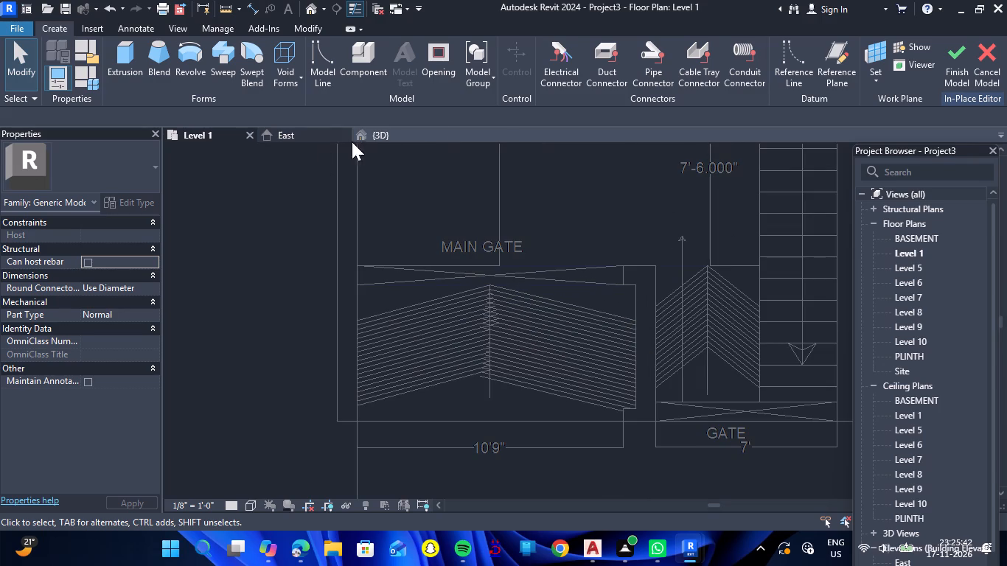
{"action": "left_click", "coordinate": [374, 138]}
{"action": "scroll", "coordinate": [397, 323], "scroll_direction": "up", "scroll_amount": 3}
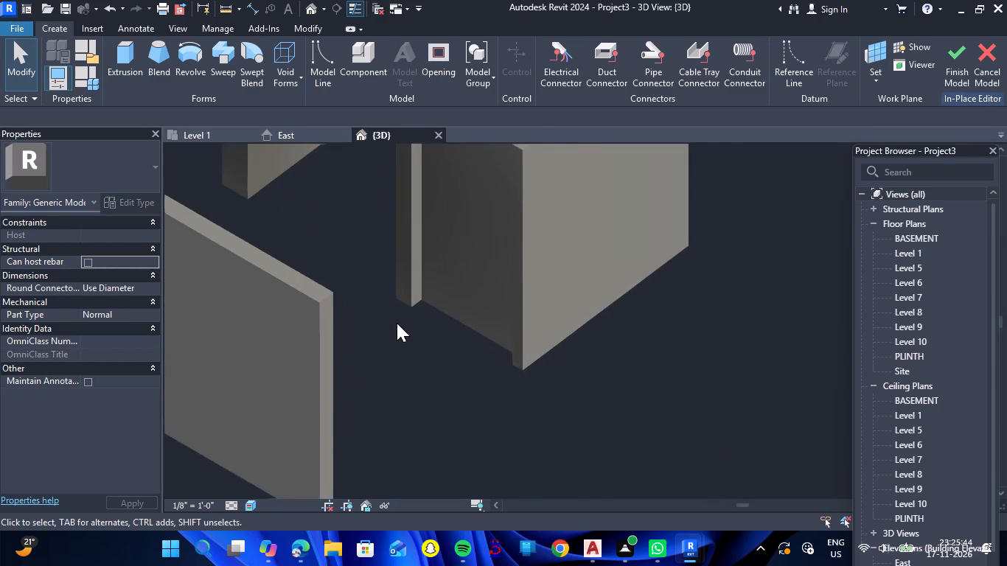
{"action": "scroll", "coordinate": [397, 323], "scroll_direction": "up", "scroll_amount": 2}
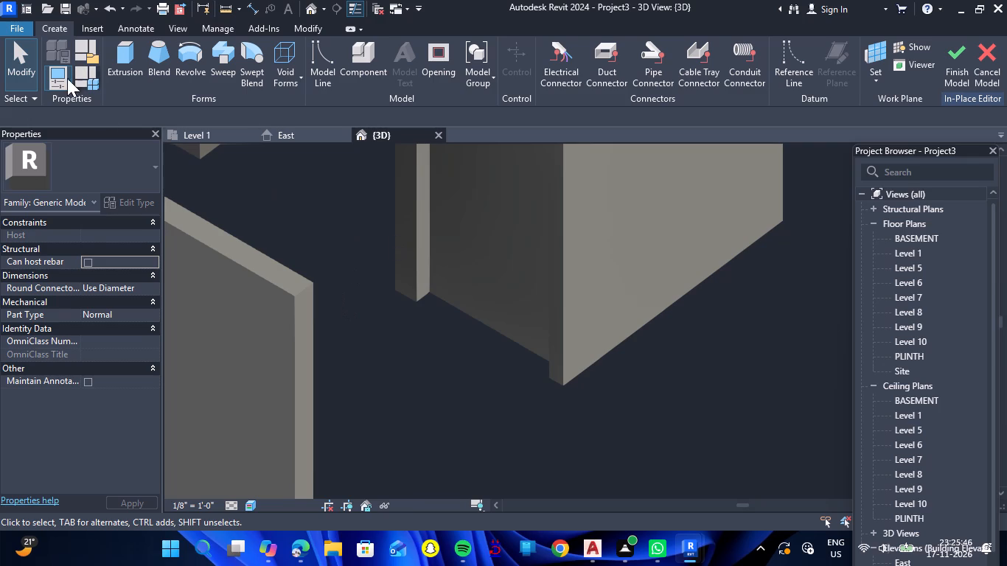
{"action": "left_click", "coordinate": [112, 77]}
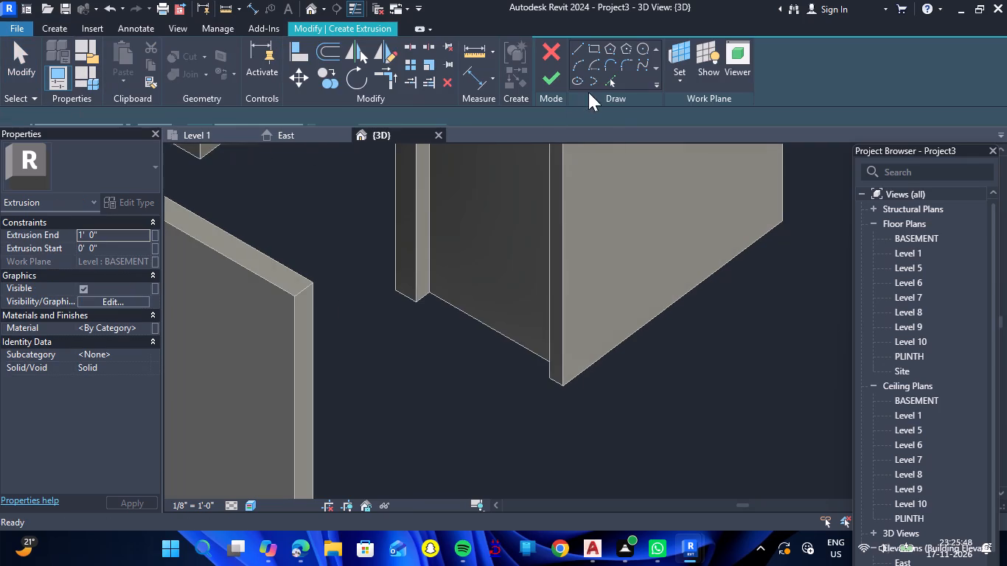
{"action": "left_click", "coordinate": [678, 88]}
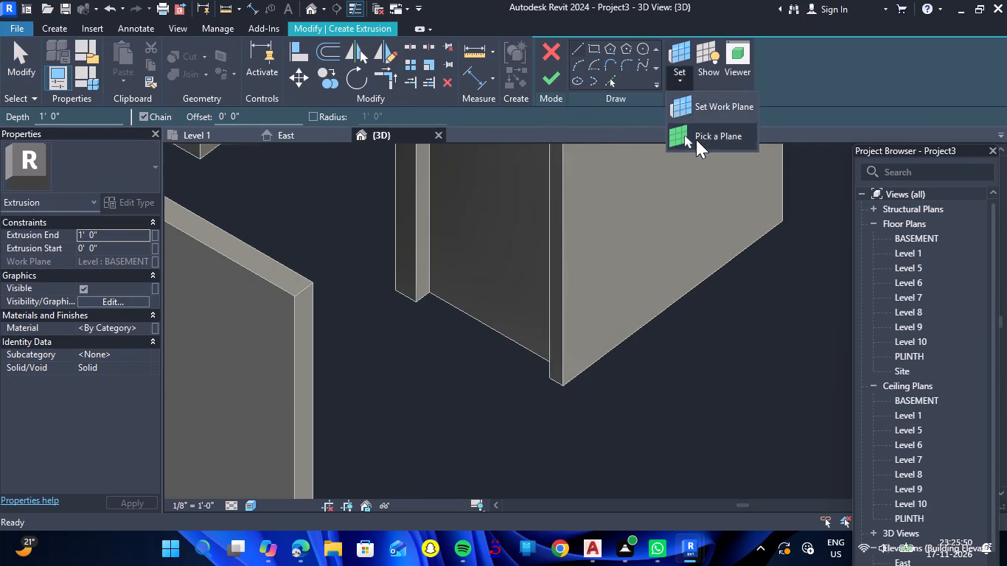
{"action": "left_click", "coordinate": [696, 139]}
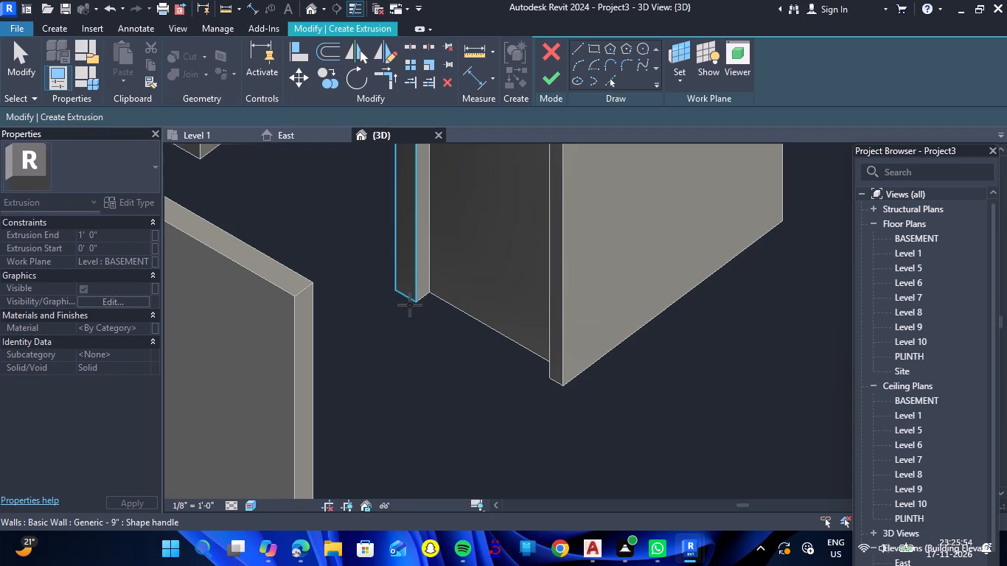
{"action": "left_click", "coordinate": [410, 303]}
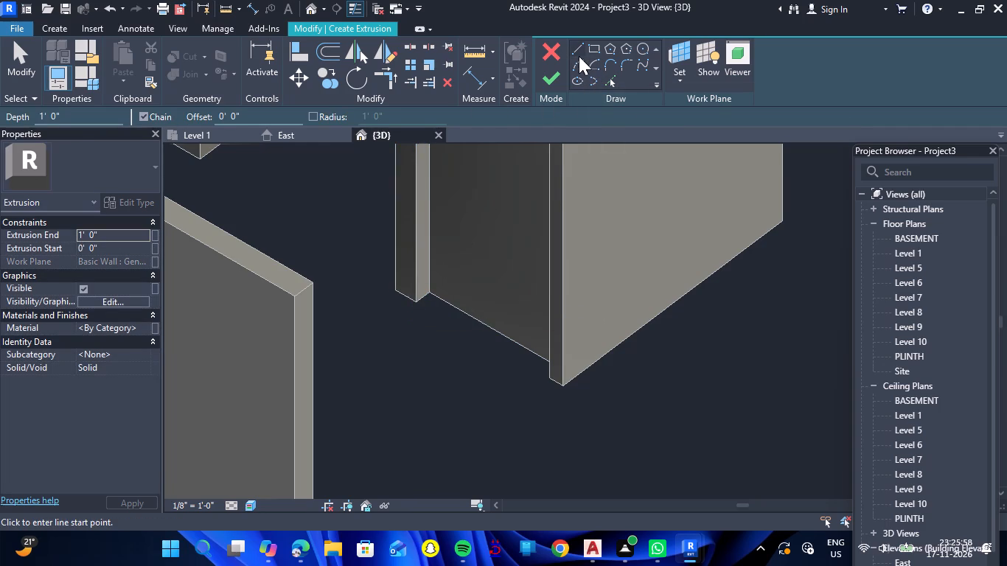
Sketch the ramp profile's base line along the wall's bottom: a 9" segment, continued 5'-3" to the wall's outer corner.
{"action": "left_click", "coordinate": [614, 84]}
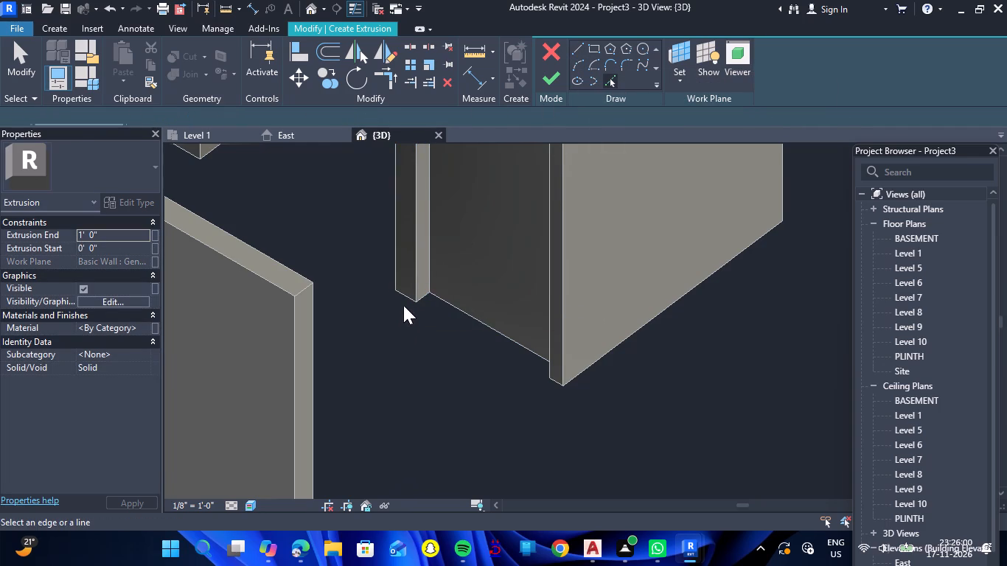
{"action": "scroll", "coordinate": [406, 298], "scroll_direction": "up", "scroll_amount": 7}
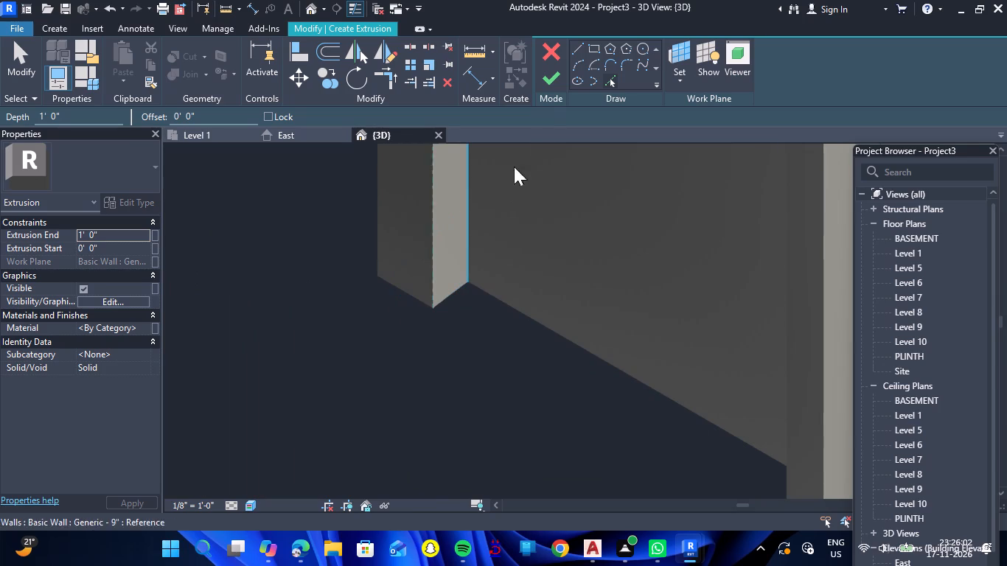
{"action": "left_click", "coordinate": [576, 52]}
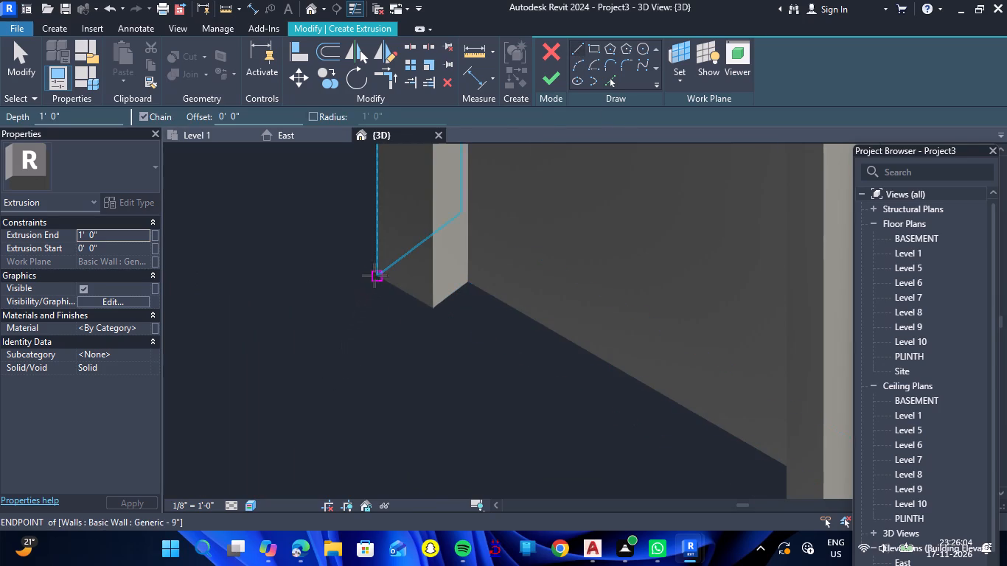
{"action": "left_click", "coordinate": [377, 276]}
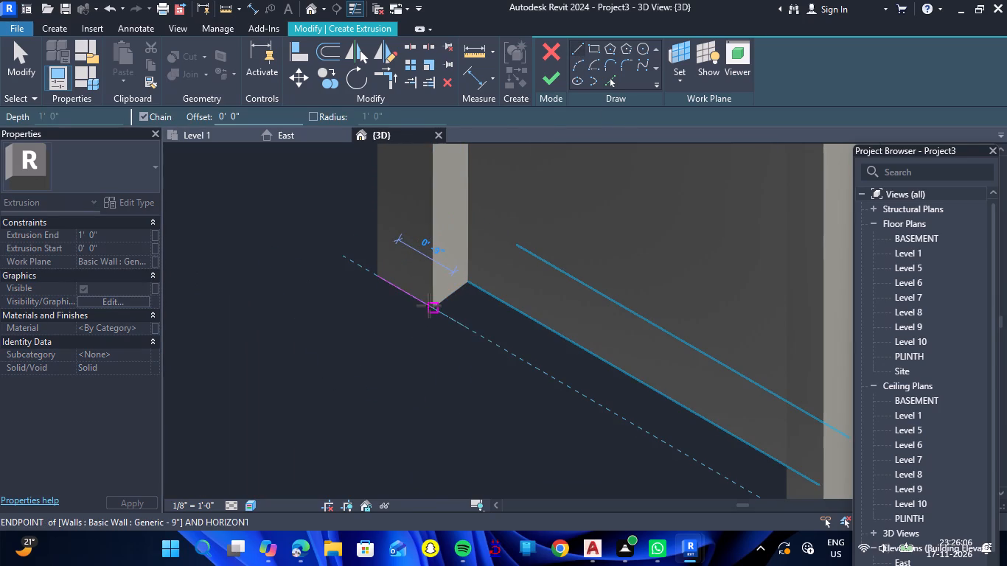
{"action": "left_click", "coordinate": [430, 306]}
{"action": "scroll", "coordinate": [430, 306], "scroll_direction": "down", "scroll_amount": 2}
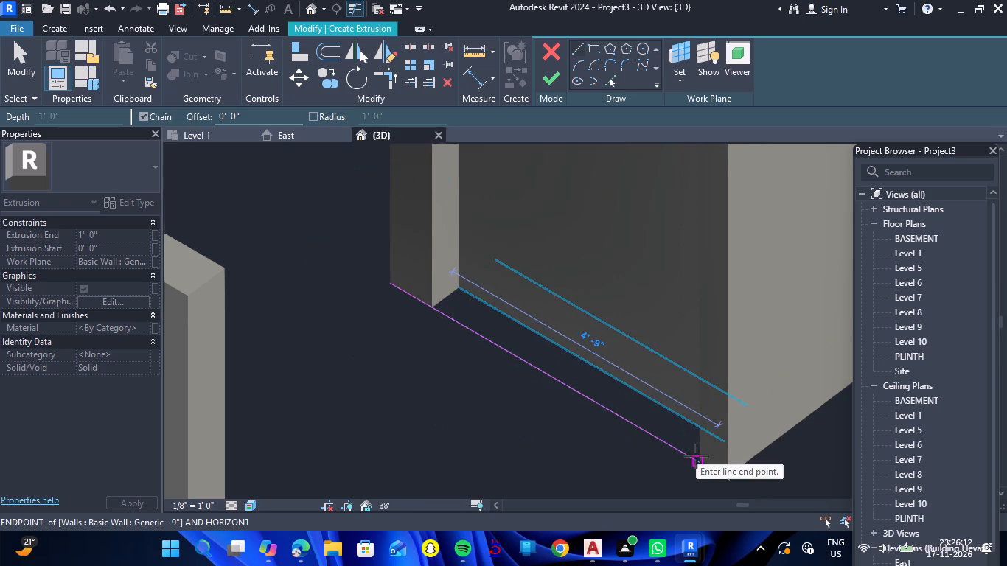
{"action": "scroll", "coordinate": [727, 477], "scroll_direction": "up", "scroll_amount": 8}
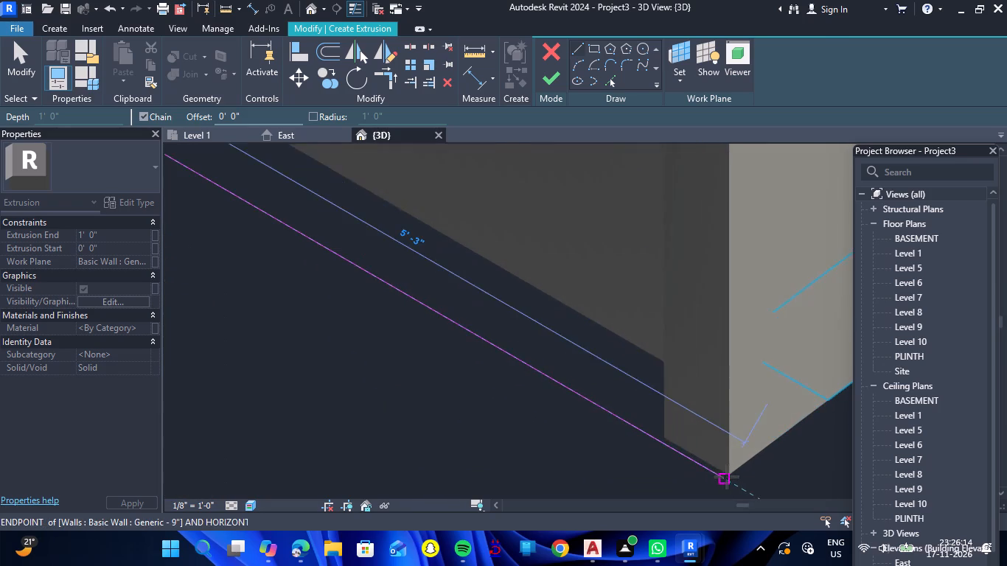
{"action": "scroll", "coordinate": [727, 477], "scroll_direction": "up", "scroll_amount": 4}
{"action": "scroll", "coordinate": [722, 472], "scroll_direction": "down", "scroll_amount": 8}
{"action": "scroll", "coordinate": [514, 315], "scroll_direction": "down", "scroll_amount": 10}
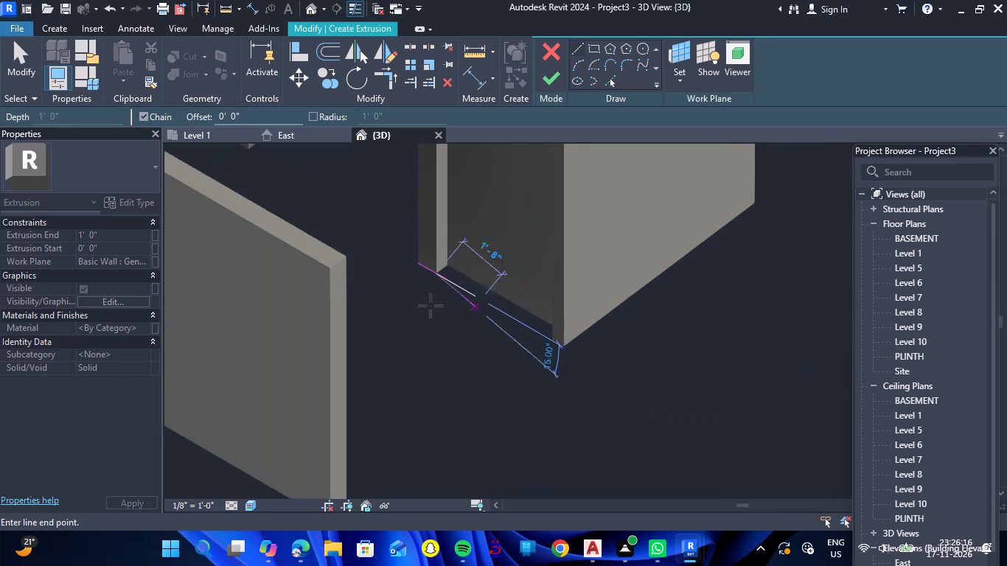
{"action": "scroll", "coordinate": [391, 269], "scroll_direction": "up", "scroll_amount": 15}
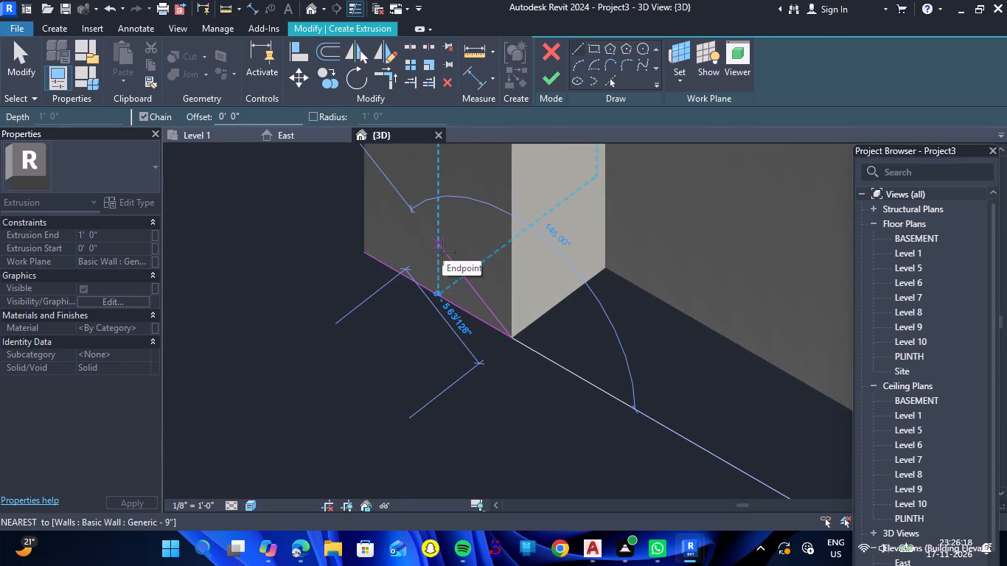
{"action": "scroll", "coordinate": [461, 274], "scroll_direction": "down", "scroll_amount": 7}
{"action": "scroll", "coordinate": [481, 286], "scroll_direction": "up", "scroll_amount": 9}
{"action": "scroll", "coordinate": [487, 268], "scroll_direction": "down", "scroll_amount": 19}
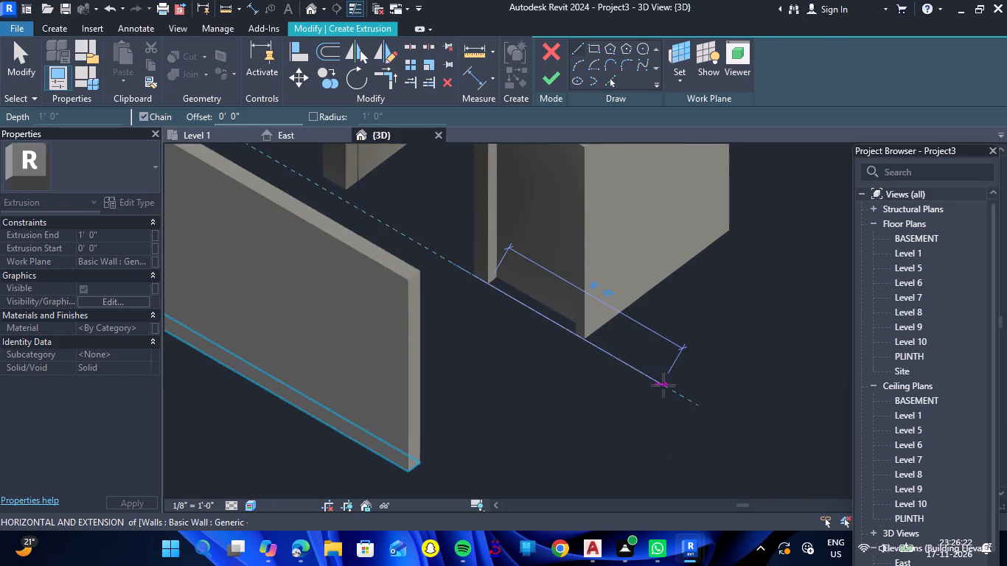
{"action": "scroll", "coordinate": [633, 362], "scroll_direction": "up", "scroll_amount": 1}
{"action": "scroll", "coordinate": [559, 334], "scroll_direction": "up", "scroll_amount": 11}
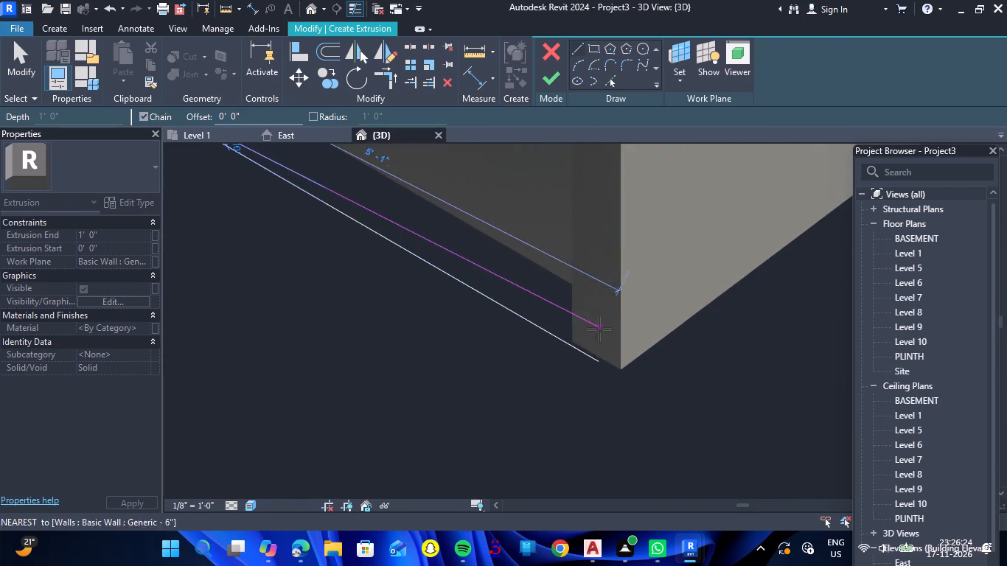
{"action": "left_click", "coordinate": [619, 374]}
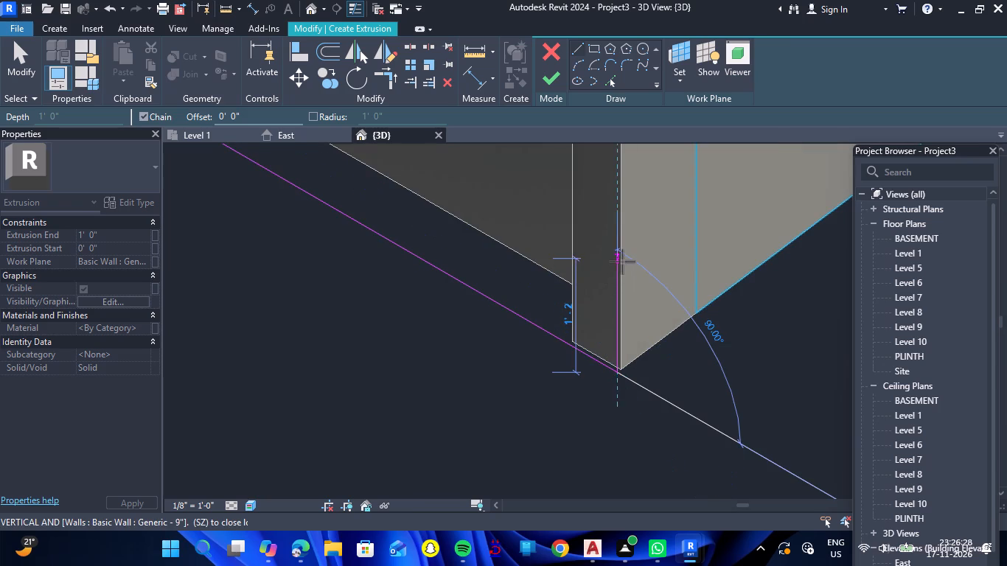
Close the triangular ramp profile with a vertical line at the outer corner and a slope about 8' long, and finish the sketch.
{"action": "scroll", "coordinate": [621, 253], "scroll_direction": "down", "scroll_amount": 16}
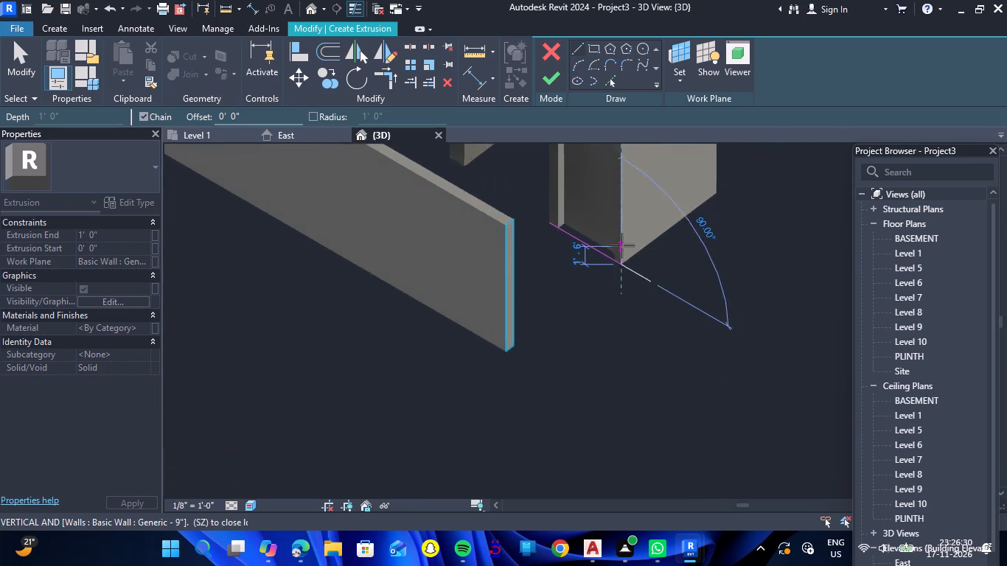
{"action": "scroll", "coordinate": [621, 245], "scroll_direction": "down", "scroll_amount": 2}
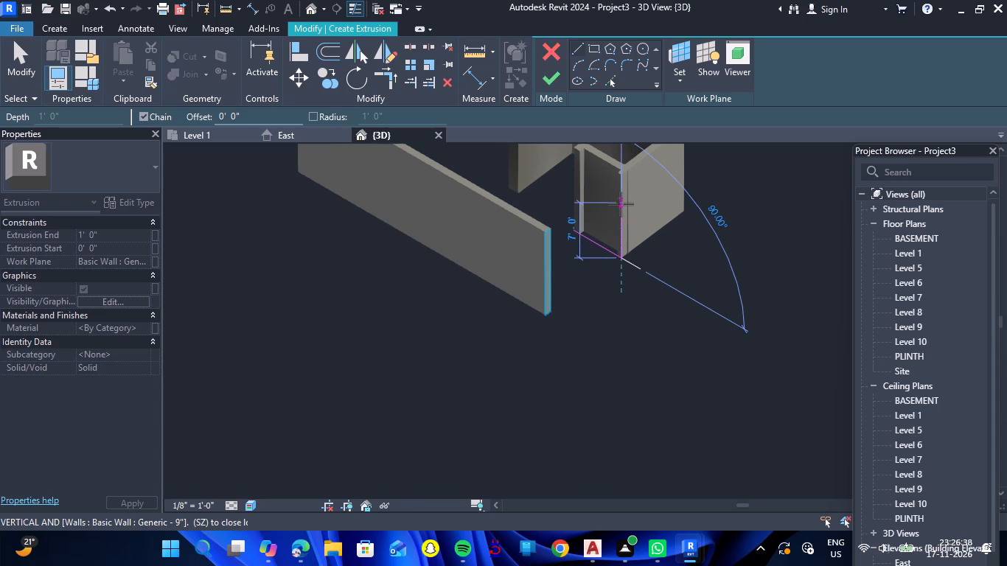
{"action": "left_click", "coordinate": [621, 218]}
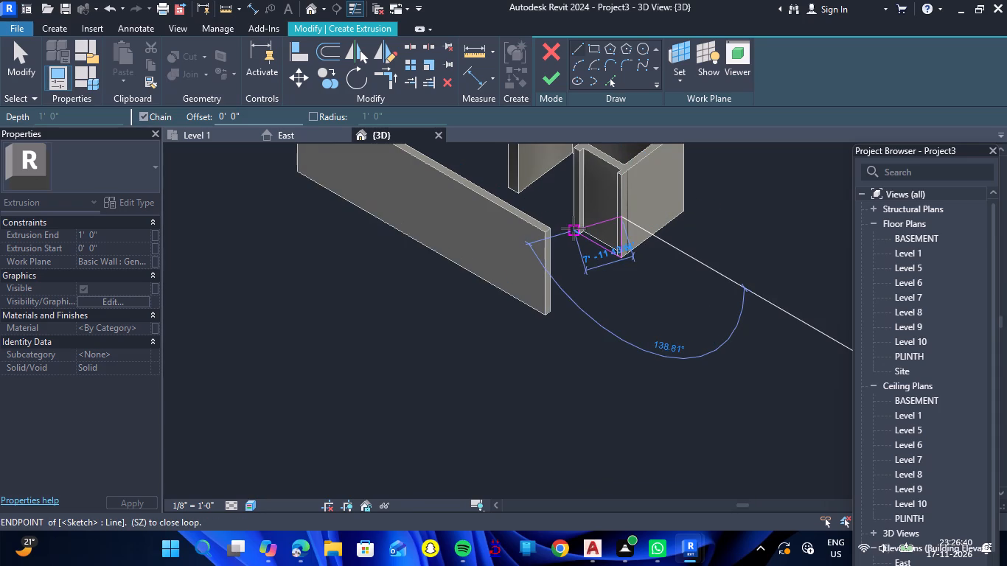
{"action": "scroll", "coordinate": [571, 228], "scroll_direction": "up", "scroll_amount": 16}
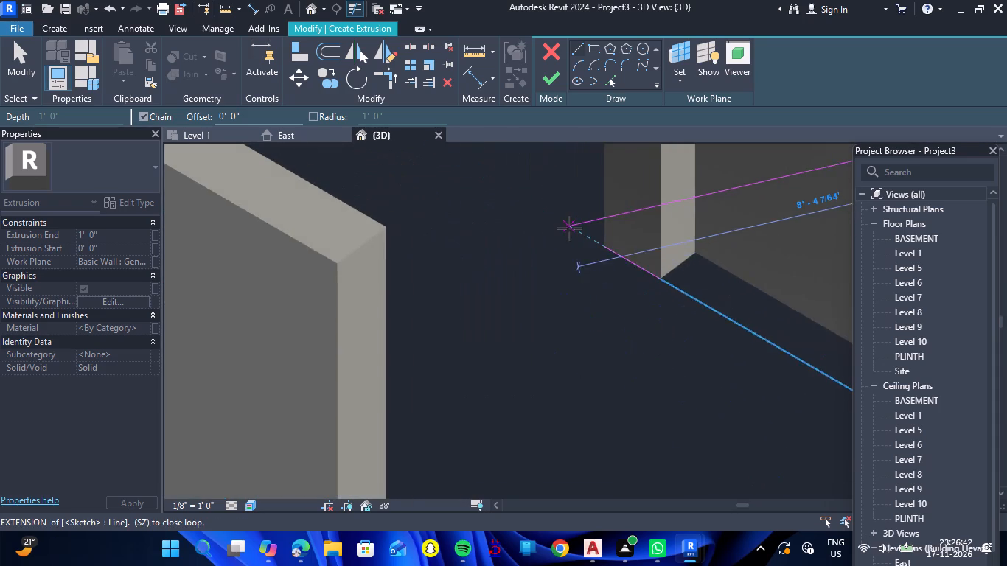
{"action": "scroll", "coordinate": [570, 228], "scroll_direction": "up", "scroll_amount": 6}
{"action": "left_click", "coordinate": [649, 267]}
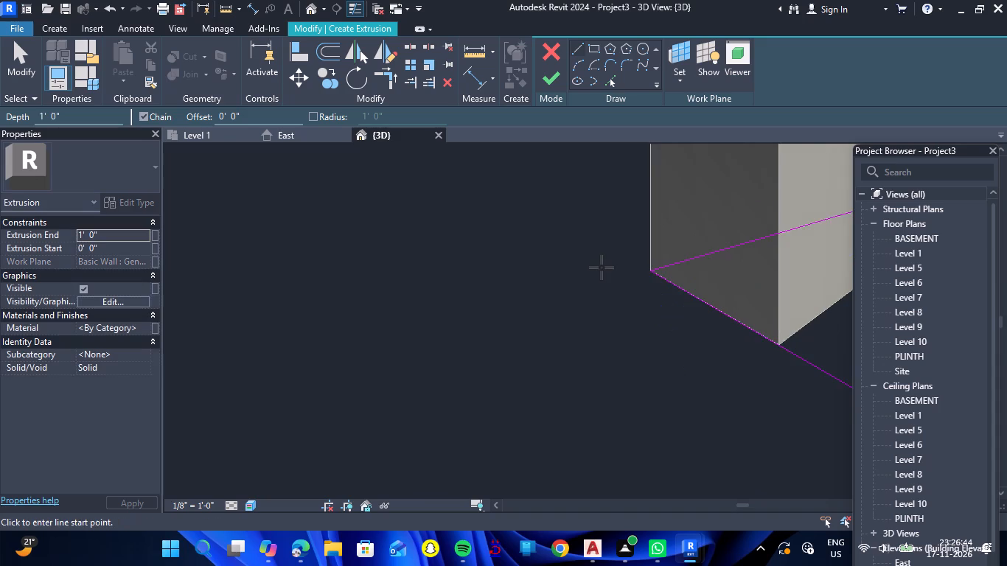
{"action": "scroll", "coordinate": [602, 268], "scroll_direction": "down", "scroll_amount": 16}
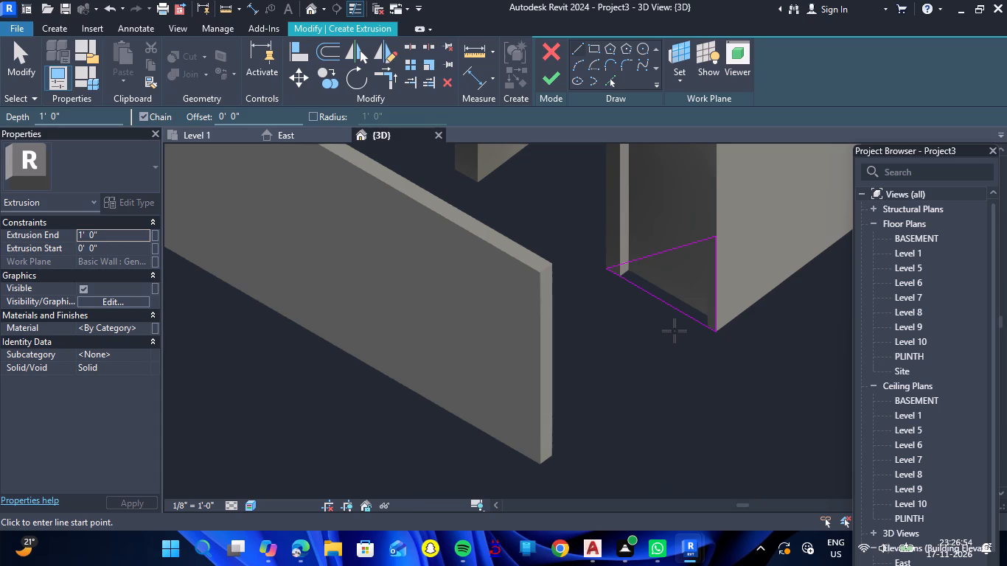
{"action": "scroll", "coordinate": [674, 318], "scroll_direction": "down", "scroll_amount": 2}
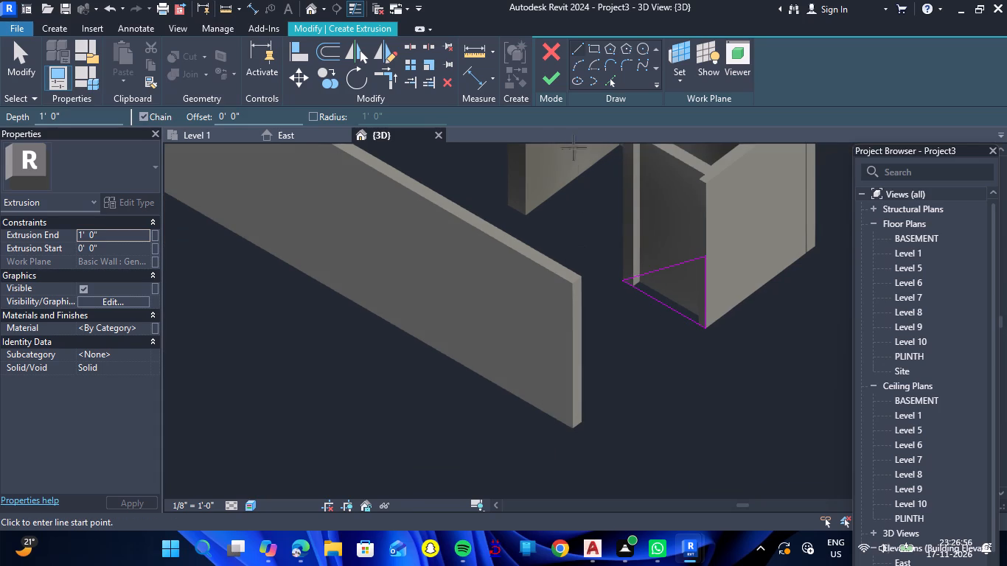
{"action": "left_click", "coordinate": [550, 83]}
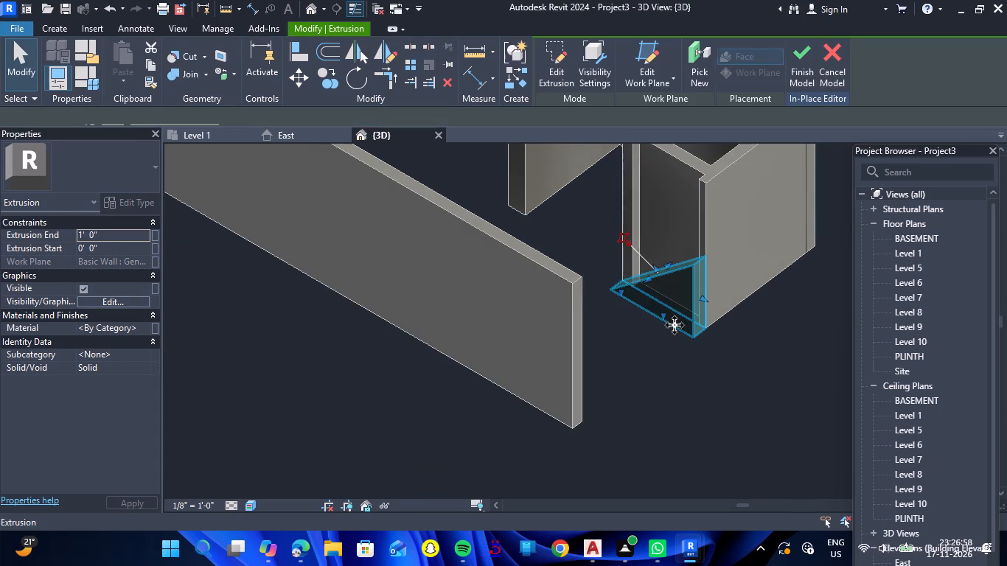
Stretch the ramp extrusion across the gate opening to the face of the opposite 9" wall, a depth of 10'-2 1/2".
{"action": "scroll", "coordinate": [649, 329], "scroll_direction": "up", "scroll_amount": 6}
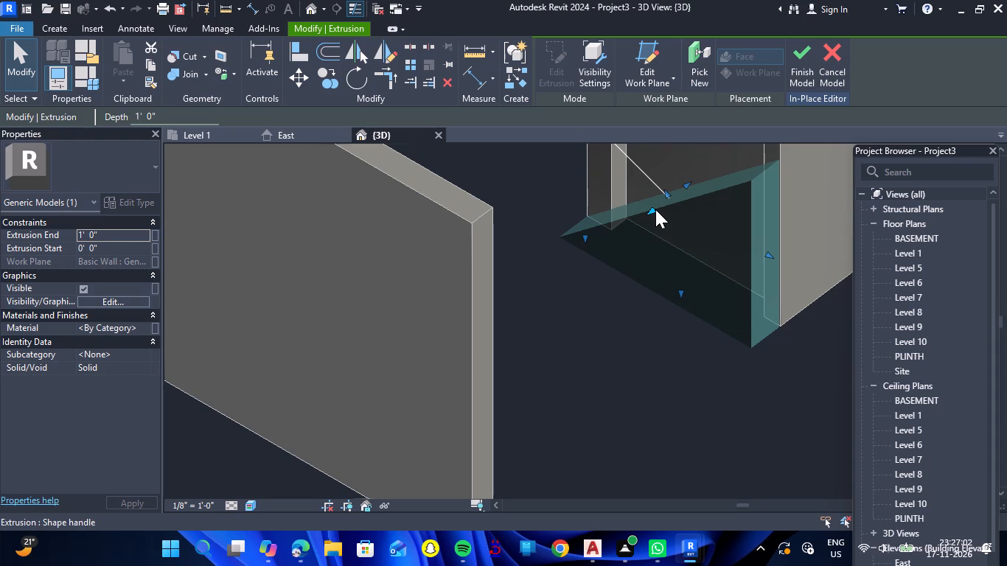
{"action": "left_click_drag", "start_coordinate": [655, 209], "coordinate": [482, 352]}
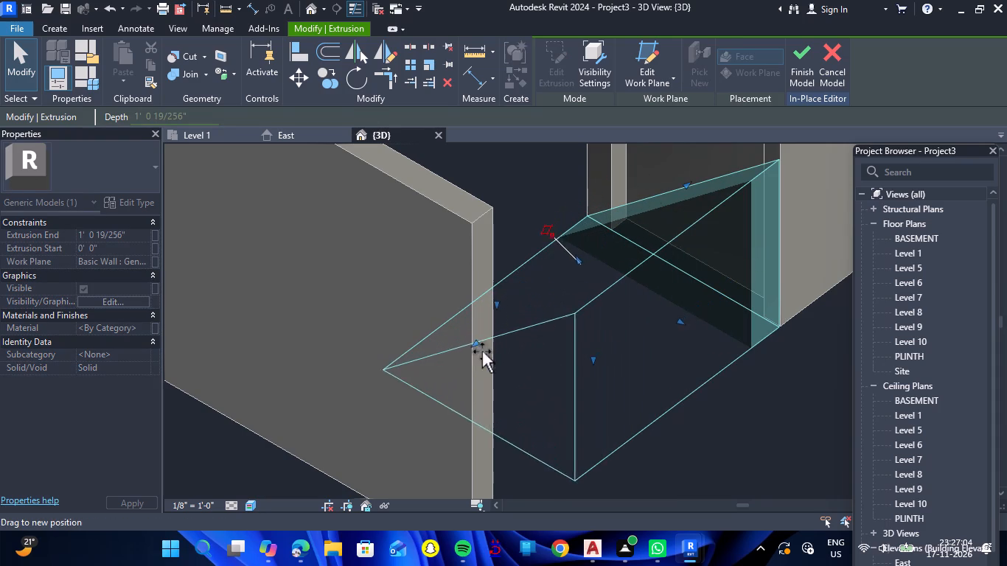
{"action": "left_click_drag", "start_coordinate": [482, 352], "coordinate": [461, 381]}
{"action": "scroll", "coordinate": [582, 336], "scroll_direction": "down", "scroll_amount": 6}
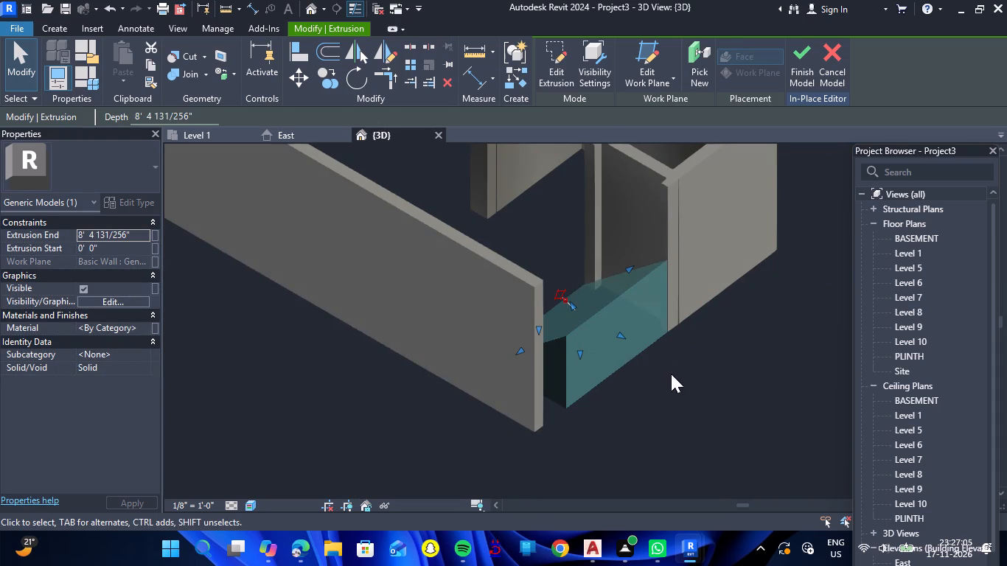
{"action": "right_click_drag", "start_coordinate": [671, 390], "coordinate": [572, 402], "text": "shift"}
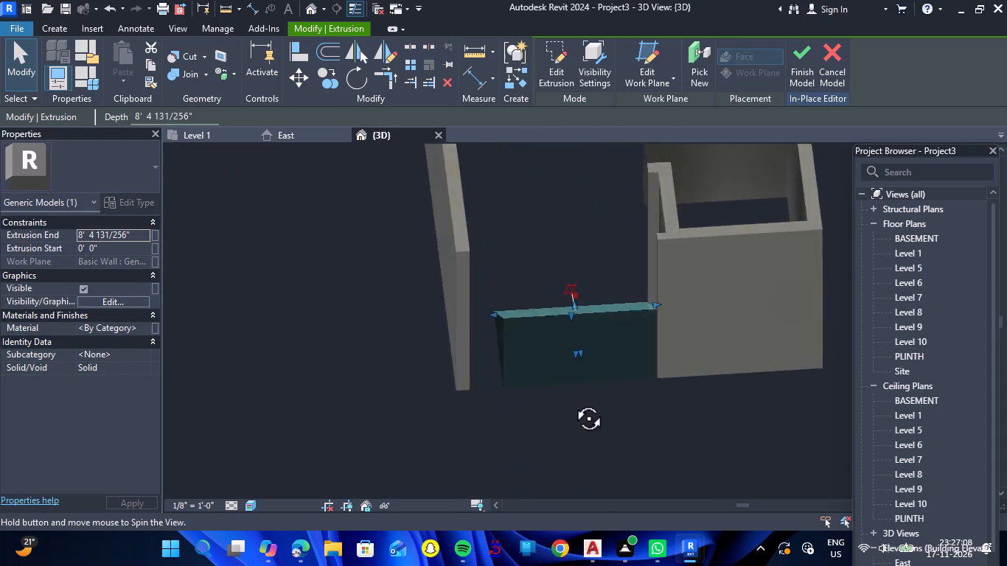
{"action": "right_click_drag", "start_coordinate": [572, 402], "coordinate": [567, 401], "text": "shift"}
{"action": "scroll", "coordinate": [502, 340], "scroll_direction": "up", "scroll_amount": 5}
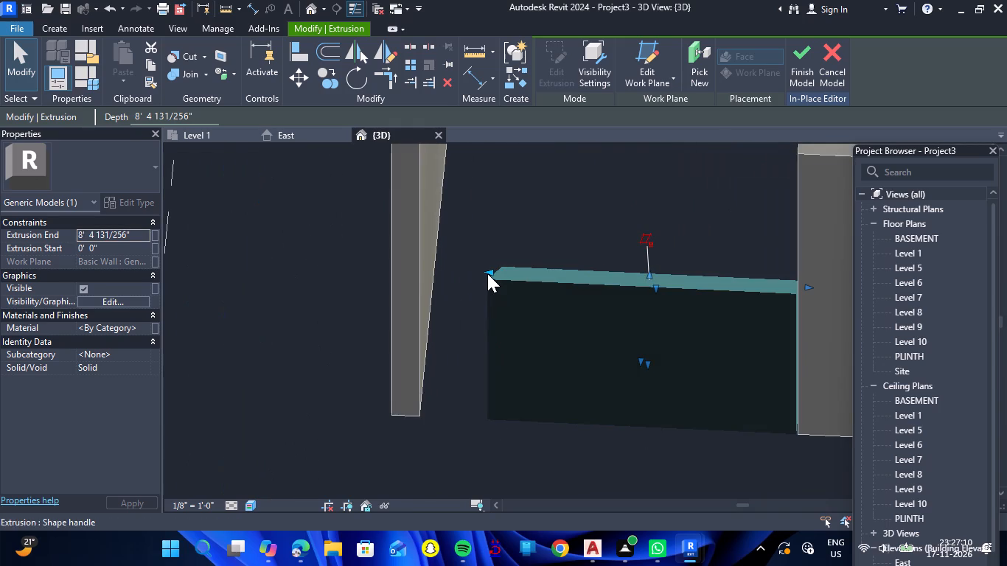
{"action": "left_click_drag", "start_coordinate": [489, 271], "coordinate": [428, 273]}
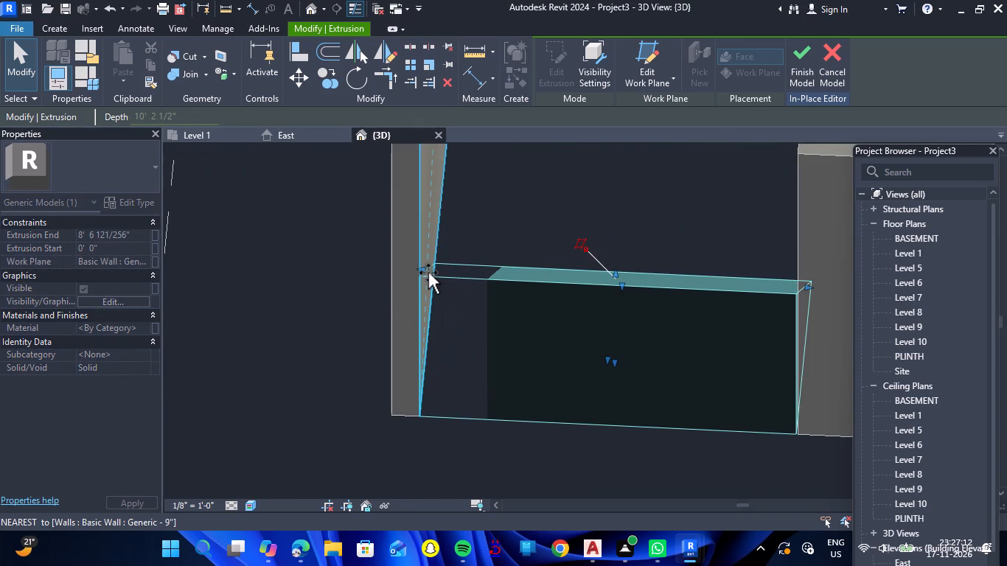
{"action": "scroll", "coordinate": [555, 325], "scroll_direction": "down", "scroll_amount": 4}
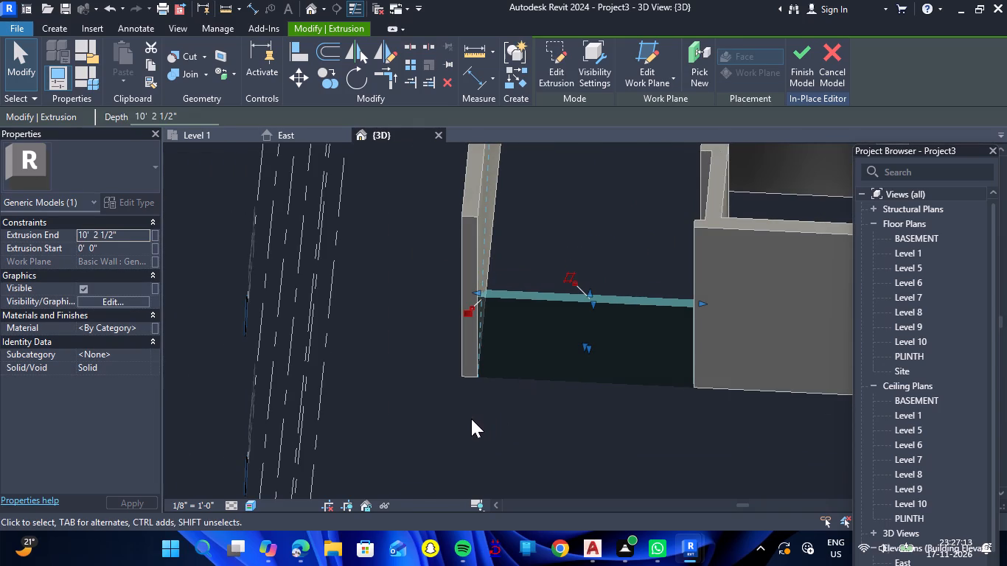
Reopen the ramp extrusion's sketch and shorten the profile's vertical line at the outer corner to 3'-0".
{"action": "right_click_drag", "start_coordinate": [465, 422], "coordinate": [689, 430], "text": "shift"}
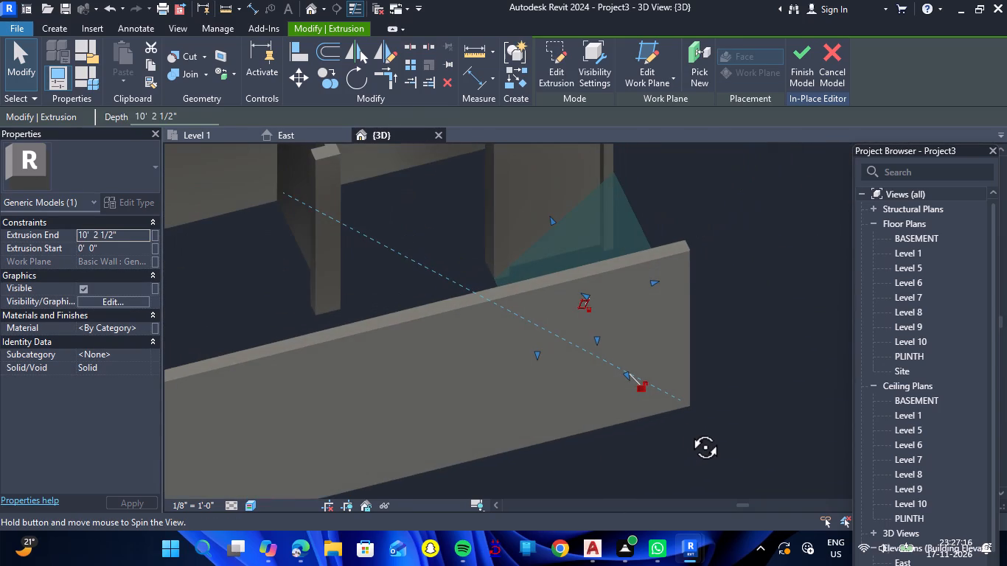
{"action": "right_click_drag", "start_coordinate": [689, 430], "coordinate": [689, 430], "text": "shift"}
{"action": "scroll", "coordinate": [578, 242], "scroll_direction": "up", "scroll_amount": 4}
{"action": "scroll", "coordinate": [579, 241], "scroll_direction": "down", "scroll_amount": 5}
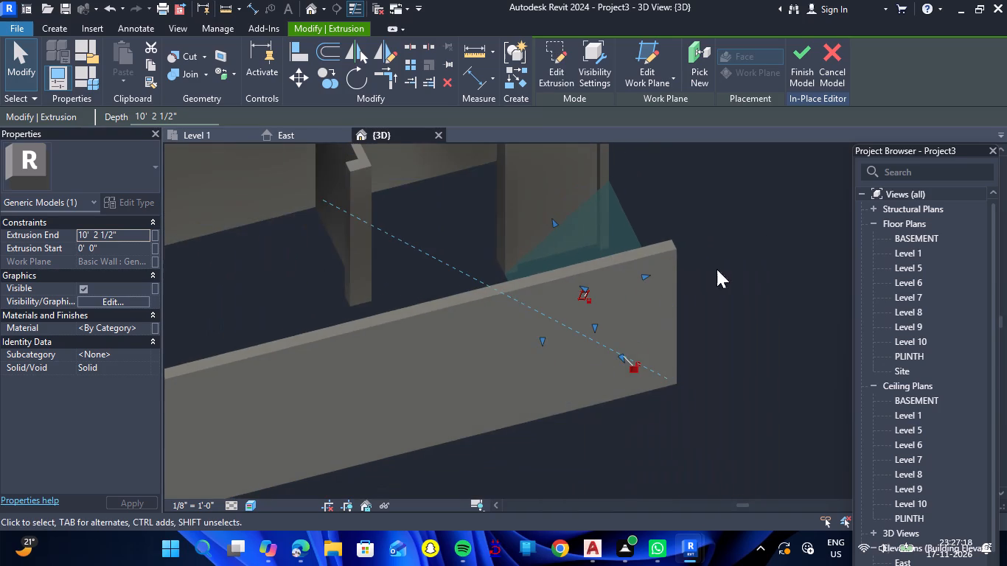
{"action": "right_click_drag", "start_coordinate": [745, 318], "coordinate": [563, 223], "text": "shift"}
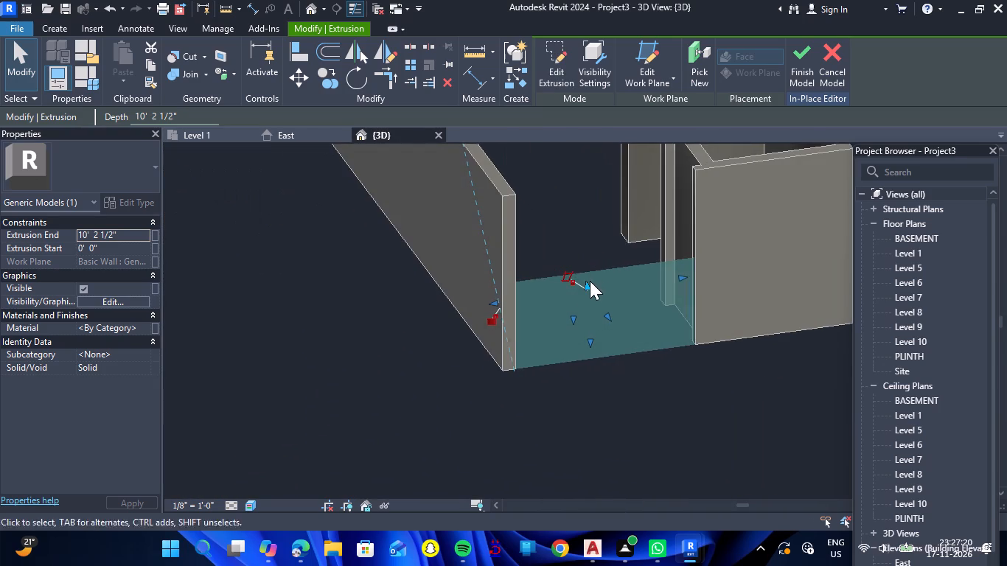
{"action": "left_click", "coordinate": [599, 272]}
{"action": "double_click", "coordinate": [619, 269]}
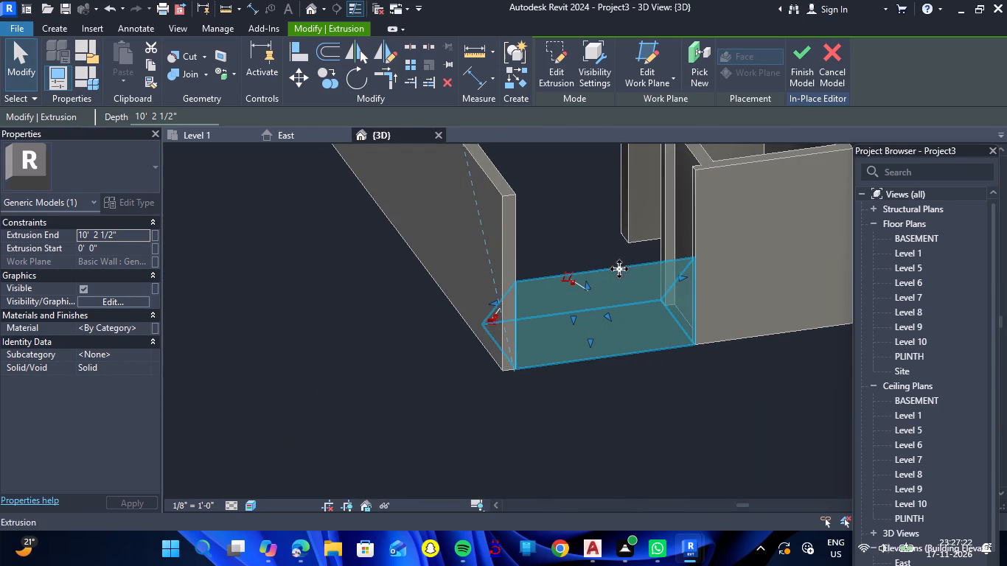
{"action": "scroll", "coordinate": [613, 282], "scroll_direction": "up", "scroll_amount": 3}
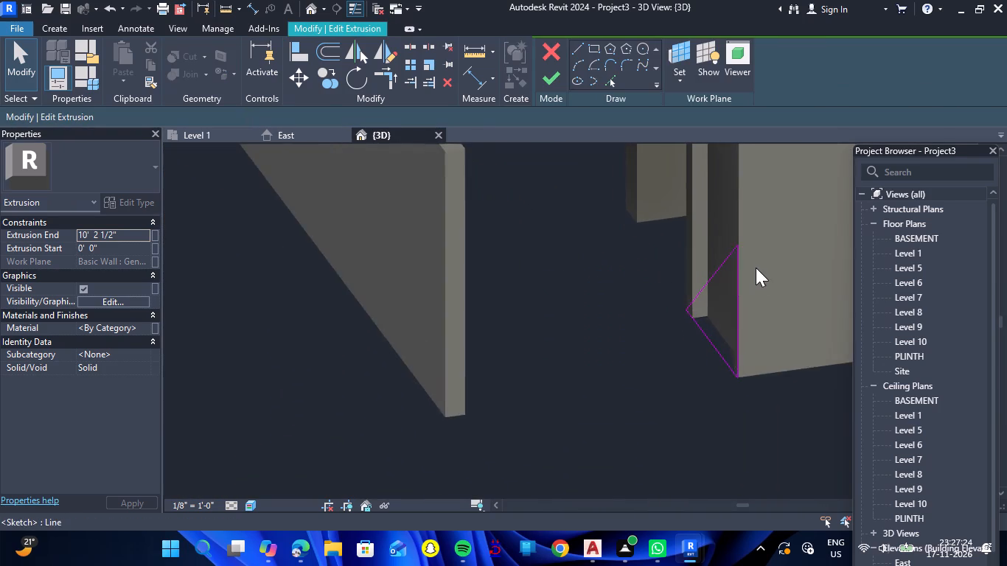
{"action": "scroll", "coordinate": [756, 265], "scroll_direction": "up", "scroll_amount": 5}
{"action": "left_click", "coordinate": [715, 305]}
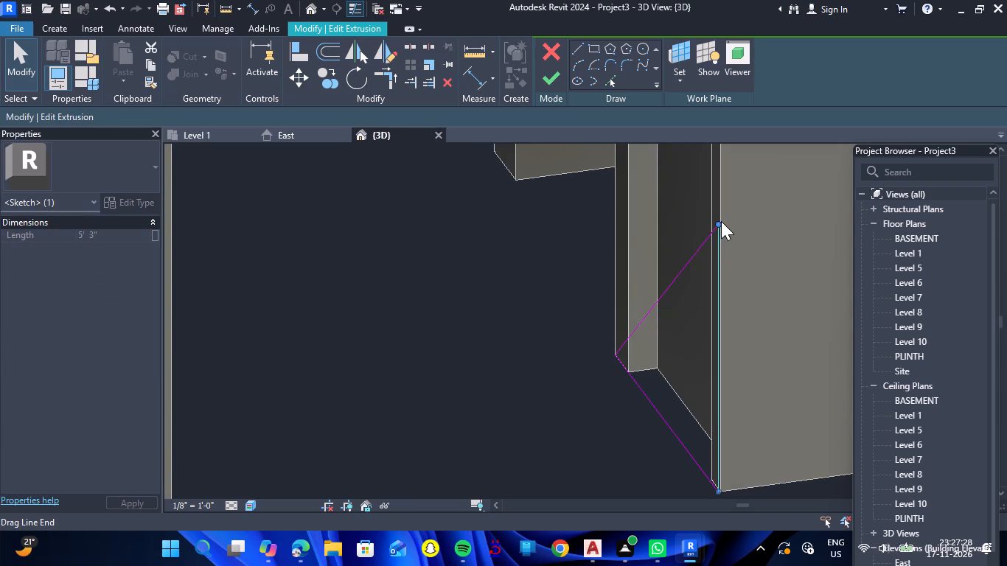
{"action": "left_click_drag", "start_coordinate": [719, 224], "coordinate": [717, 302]}
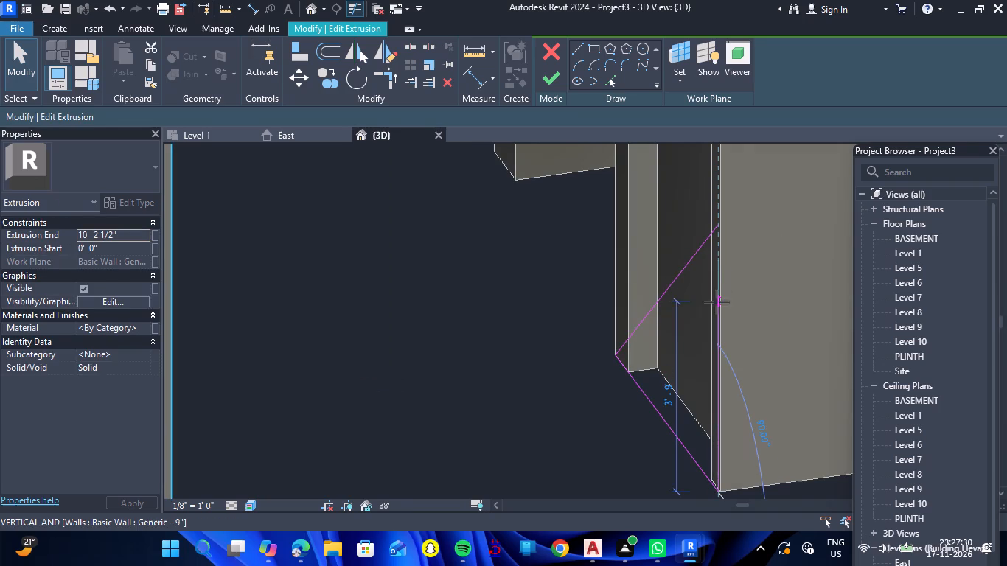
{"action": "left_click_drag", "start_coordinate": [717, 302], "coordinate": [717, 336]}
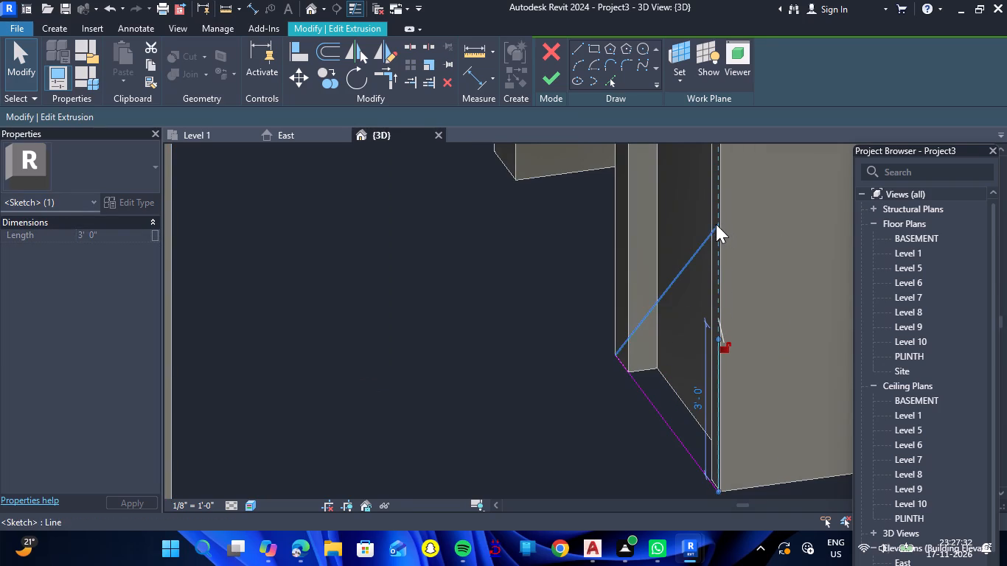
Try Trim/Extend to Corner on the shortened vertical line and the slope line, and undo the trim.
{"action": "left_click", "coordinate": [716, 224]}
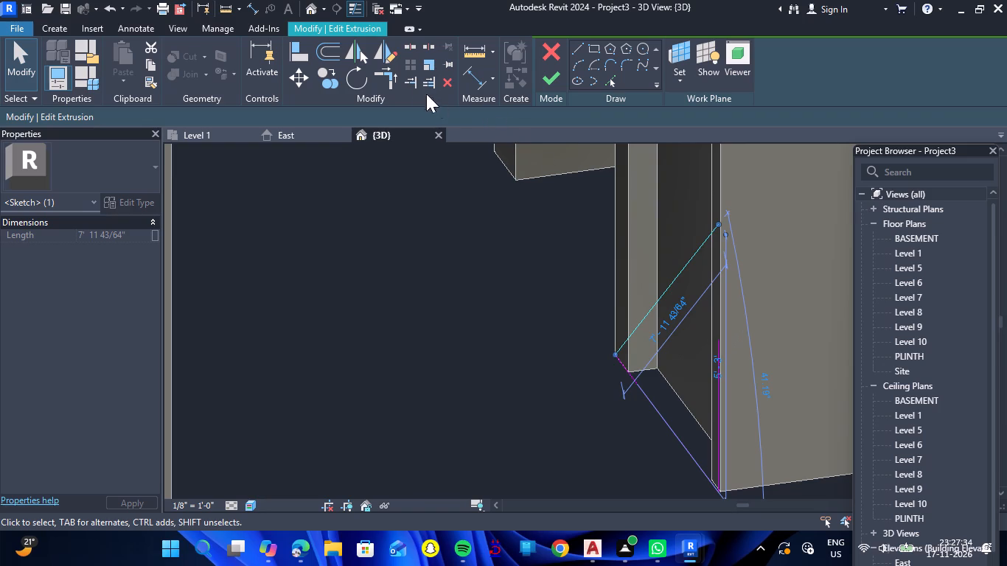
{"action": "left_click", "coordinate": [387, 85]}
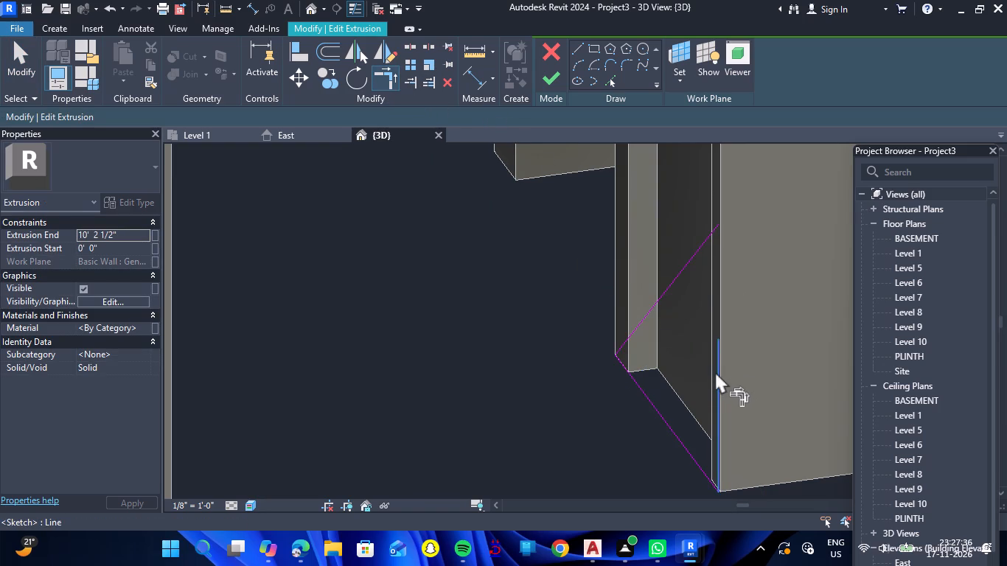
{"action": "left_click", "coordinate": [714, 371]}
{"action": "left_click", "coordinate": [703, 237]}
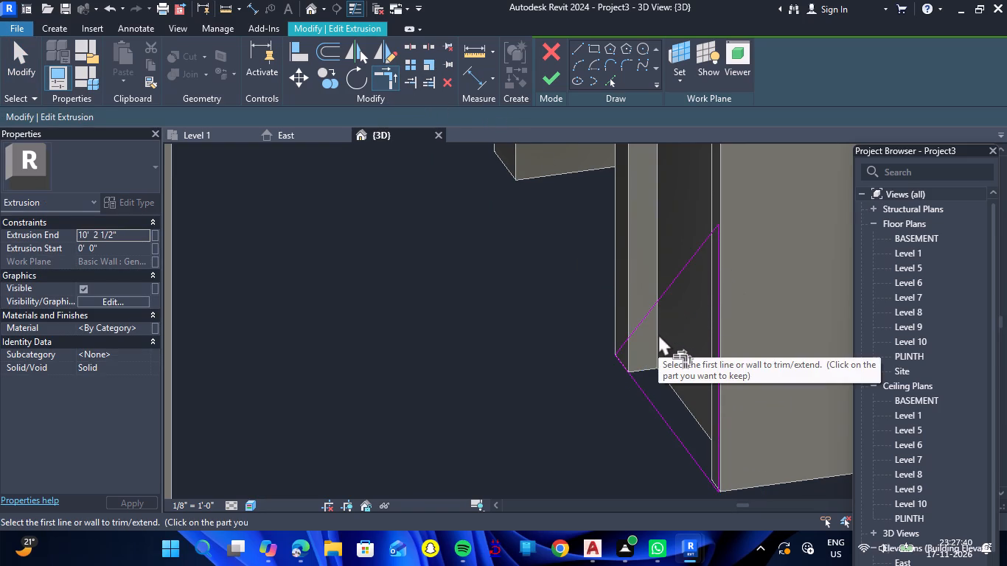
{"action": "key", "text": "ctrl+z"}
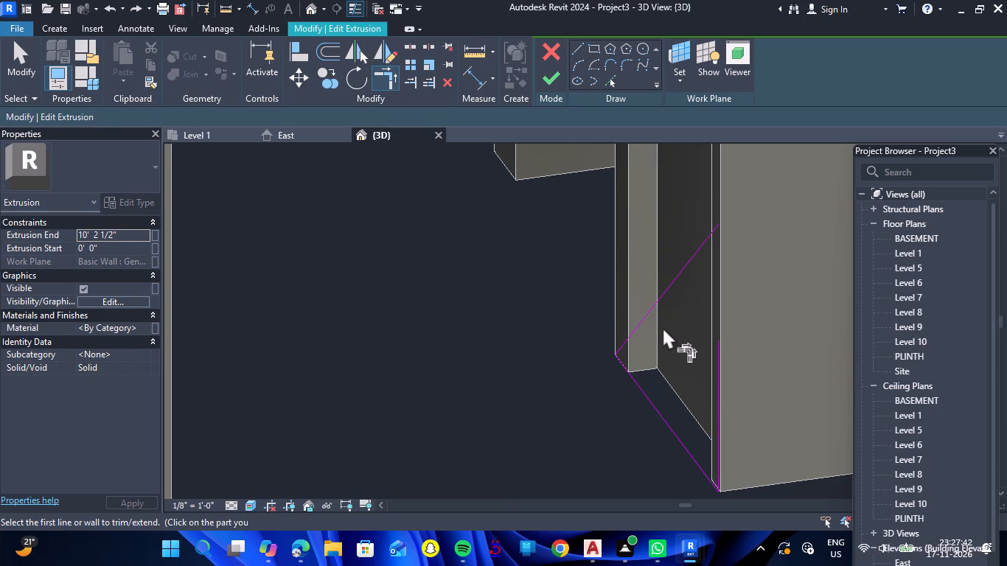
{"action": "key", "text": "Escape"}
Lower the slope line's upper end to the top of the 3'-0" vertical line and try to finish the sketch.
{"action": "left_click", "coordinate": [673, 285]}
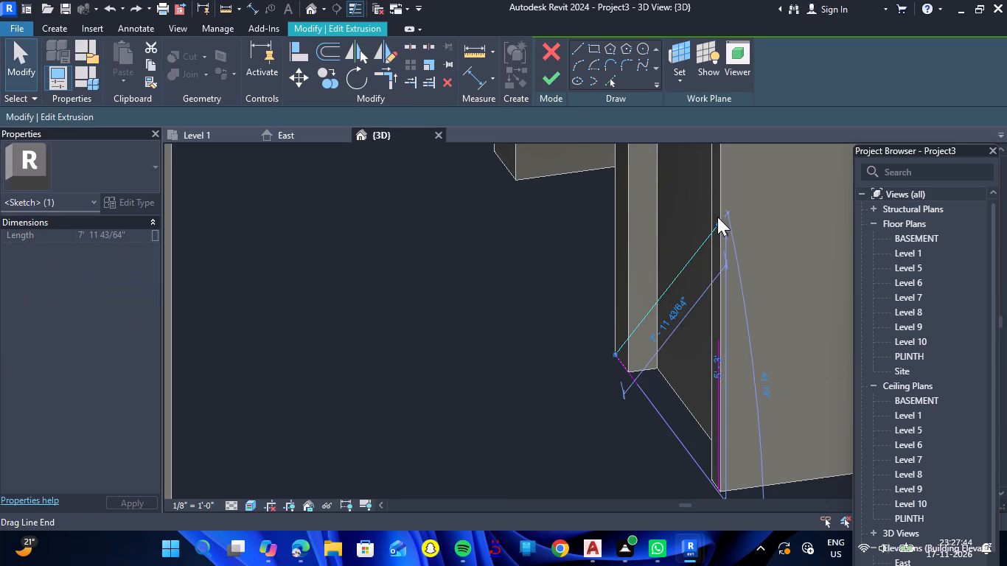
{"action": "left_click_drag", "start_coordinate": [717, 220], "coordinate": [721, 340]}
{"action": "scroll", "coordinate": [566, 320], "scroll_direction": "down", "scroll_amount": 4}
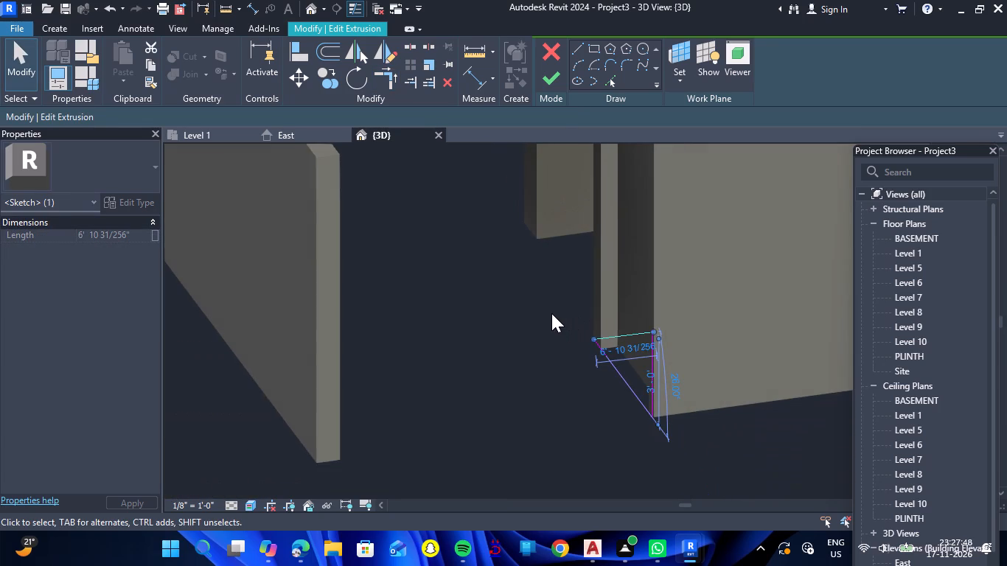
{"action": "left_click", "coordinate": [557, 80]}
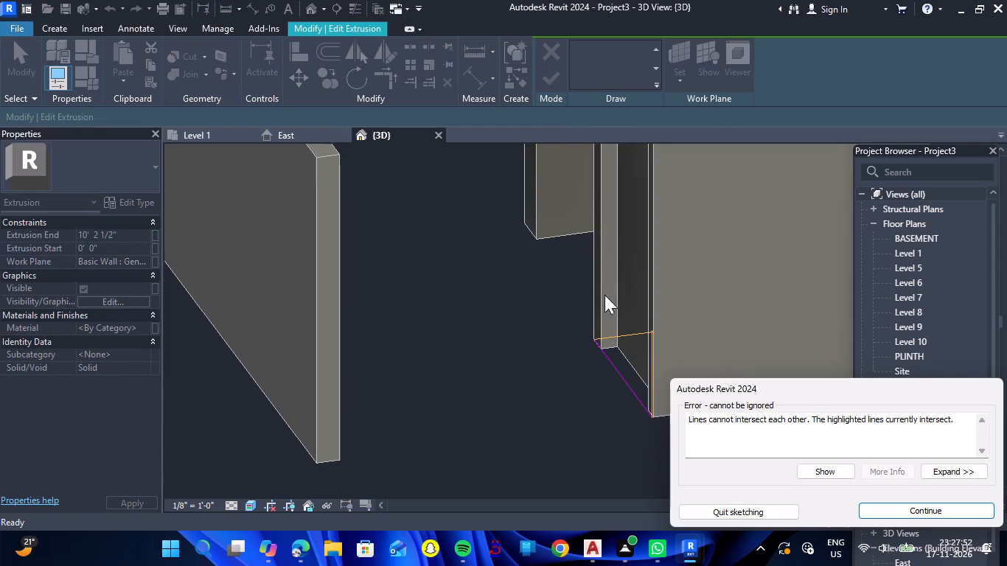
{"action": "scroll", "coordinate": [660, 336], "scroll_direction": "up", "scroll_amount": 11}
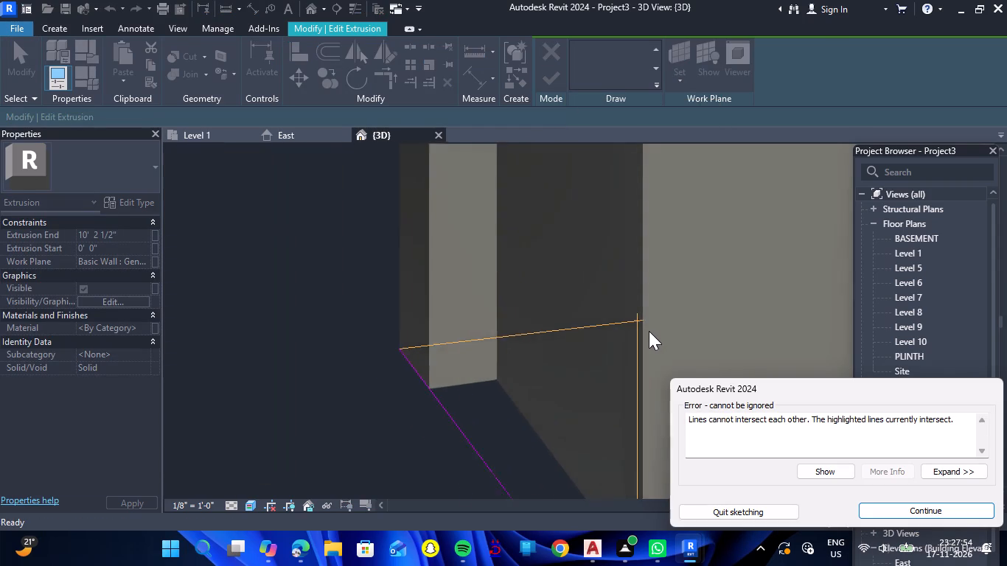
{"action": "scroll", "coordinate": [649, 331], "scroll_direction": "up", "scroll_amount": 5}
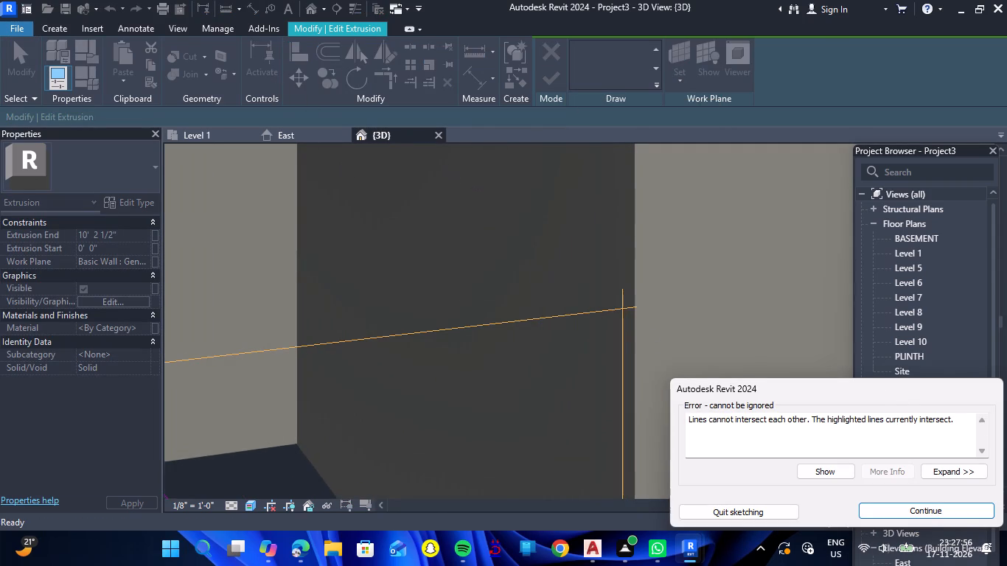
{"action": "left_click", "coordinate": [912, 509]}
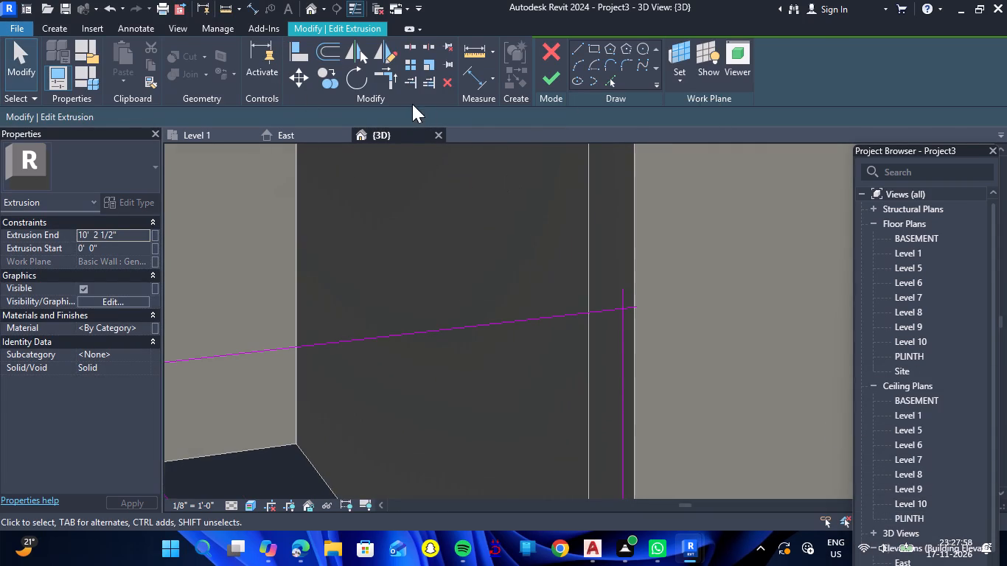
Trim the slope line and the vertical line to a clean corner at their crossing and finish the sketch.
{"action": "left_click", "coordinate": [386, 87]}
{"action": "left_click", "coordinate": [585, 307]}
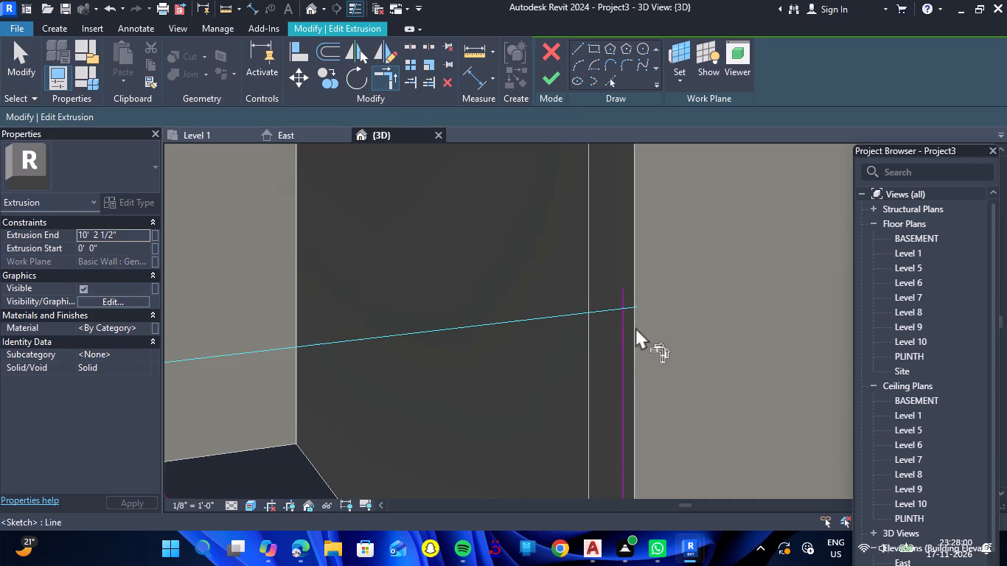
{"action": "left_click", "coordinate": [621, 327]}
{"action": "scroll", "coordinate": [660, 309], "scroll_direction": "down", "scroll_amount": 13}
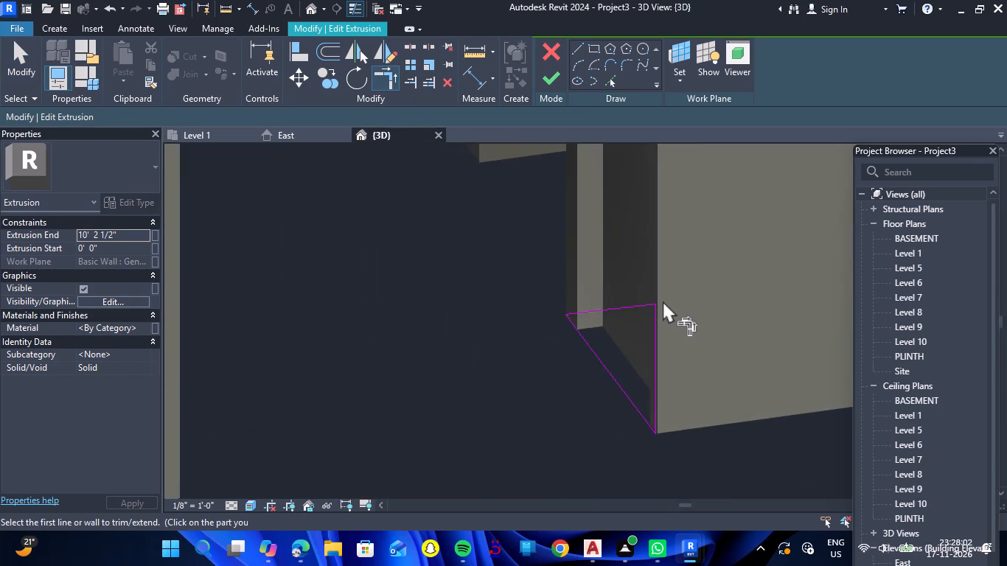
{"action": "scroll", "coordinate": [663, 301], "scroll_direction": "down", "scroll_amount": 4}
{"action": "scroll", "coordinate": [668, 308], "scroll_direction": "up", "scroll_amount": 4}
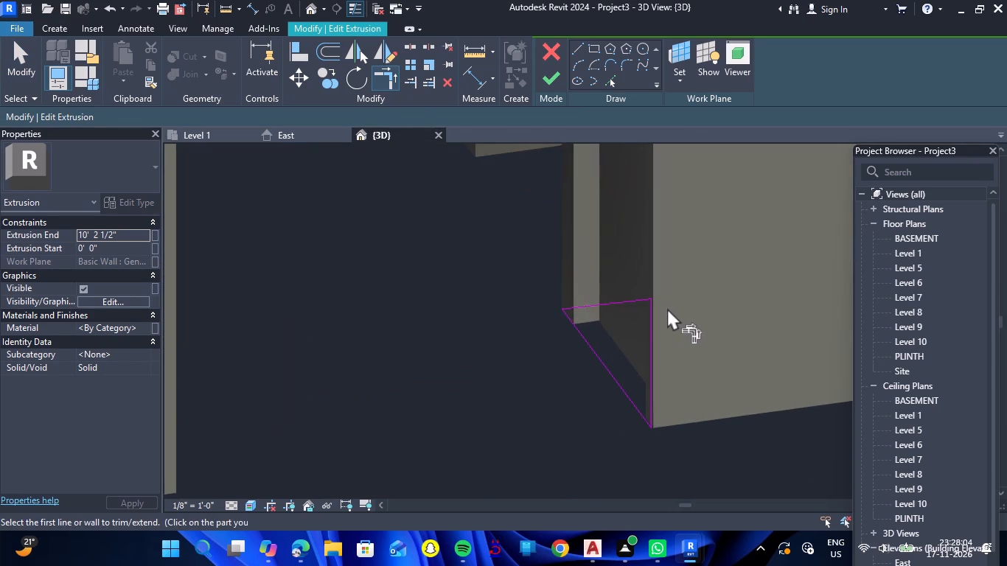
{"action": "scroll", "coordinate": [652, 321], "scroll_direction": "up", "scroll_amount": 7}
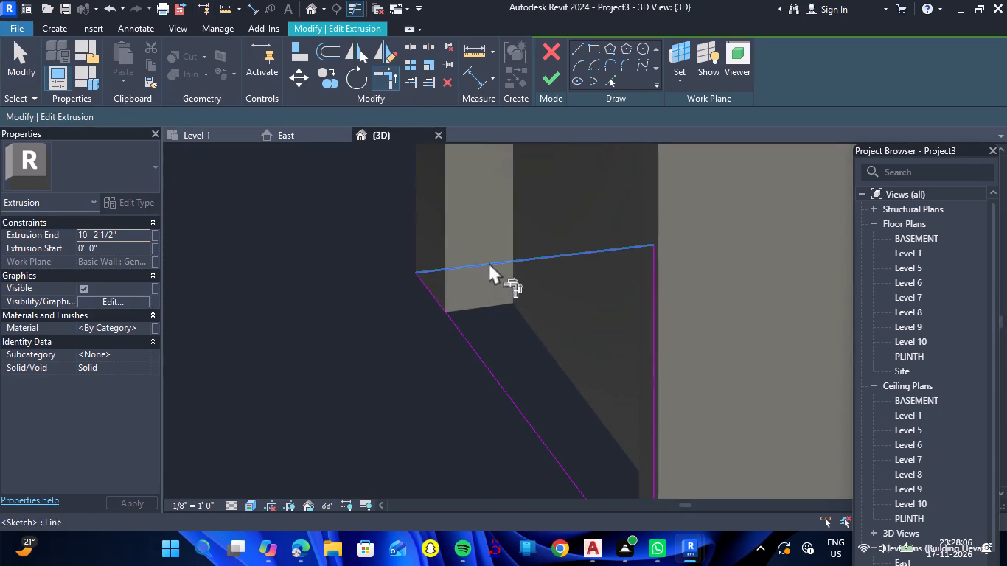
{"action": "key", "text": "Escape"}
{"action": "left_click", "coordinate": [551, 87]}
Extend the ramp's start end into the wall beside the opening, giving a start offset of -0'-6 1/2" and depth of 10'-9".
{"action": "scroll", "coordinate": [557, 138], "scroll_direction": "down", "scroll_amount": 13}
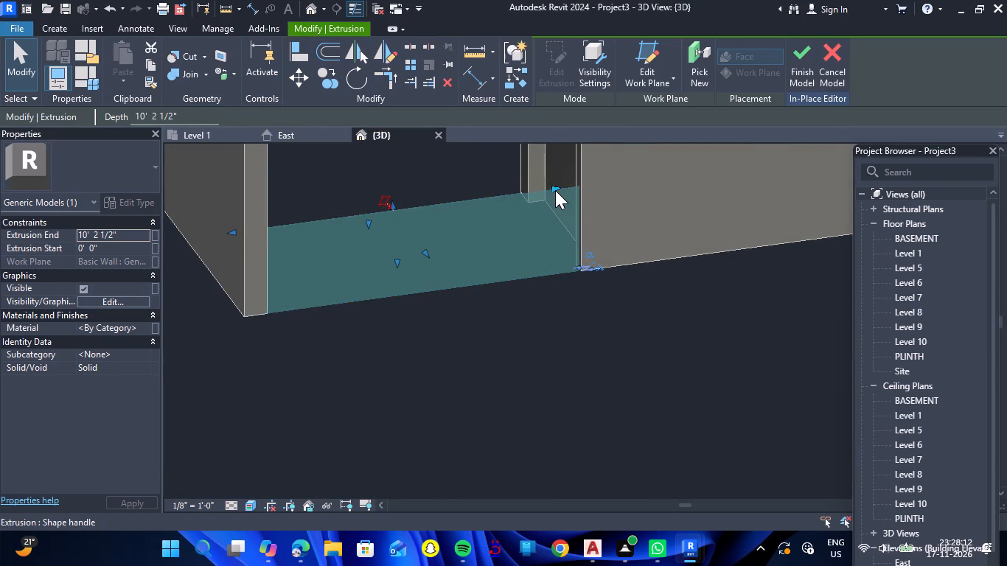
{"action": "left_click_drag", "start_coordinate": [555, 190], "coordinate": [567, 189]}
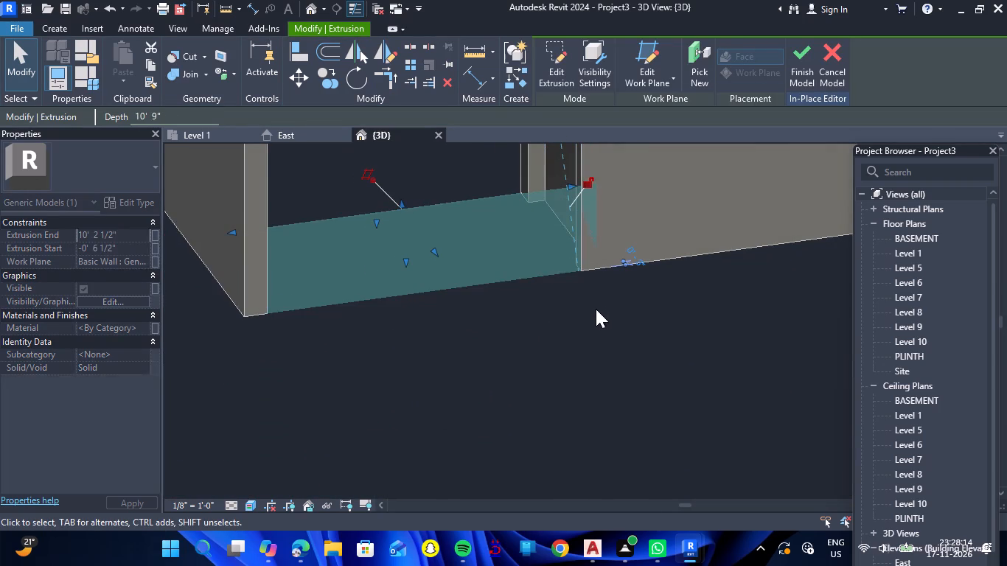
{"action": "left_click", "coordinate": [596, 309]}
Examine the ramp from the other side and from above, closely at the corner where it meets the gate-side wall.
{"action": "left_click_drag", "start_coordinate": [489, 333], "coordinate": [661, 364], "text": "shift"}
{"action": "right_click_drag", "start_coordinate": [489, 333], "coordinate": [662, 364], "text": "shift"}
{"action": "scroll", "coordinate": [662, 364], "scroll_direction": "down", "scroll_amount": 6}
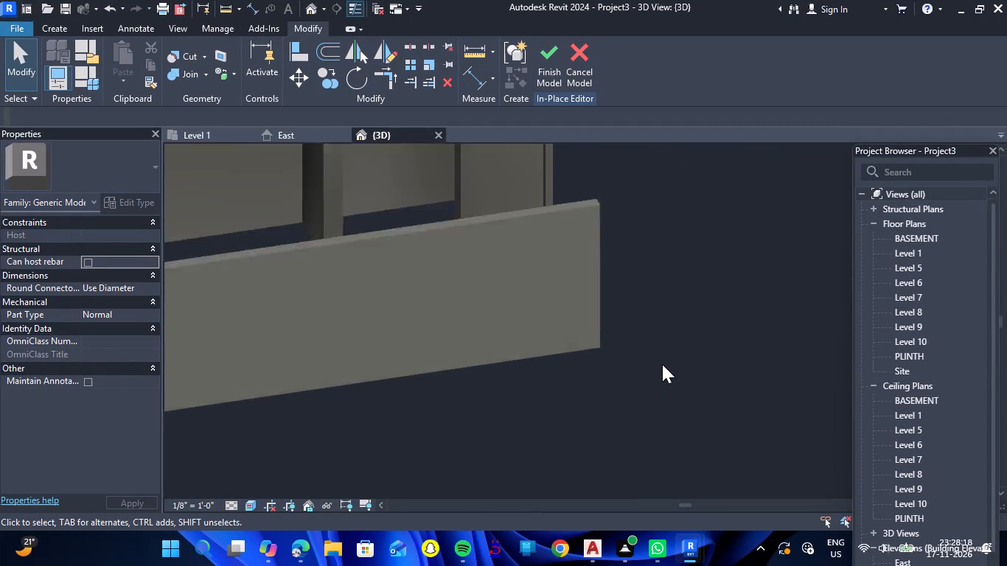
{"action": "scroll", "coordinate": [662, 364], "scroll_direction": "down", "scroll_amount": 6}
{"action": "left_click_drag", "start_coordinate": [516, 315], "coordinate": [652, 406]}
{"action": "right_click_drag", "start_coordinate": [515, 315], "coordinate": [652, 406], "text": "shift"}
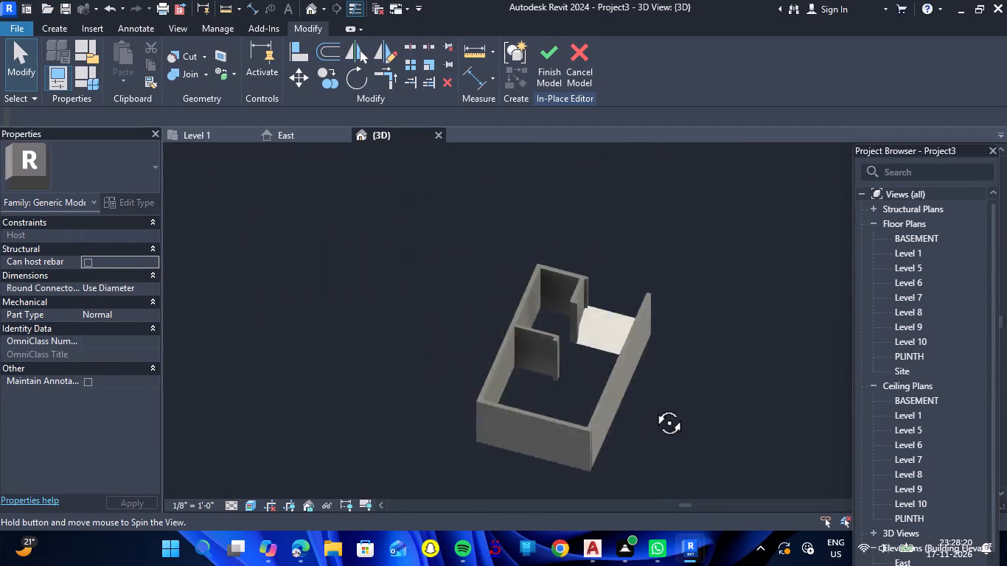
{"action": "right_click_drag", "start_coordinate": [652, 406], "coordinate": [658, 406], "text": "shift"}
{"action": "left_click_drag", "start_coordinate": [652, 406], "coordinate": [660, 405]}
{"action": "scroll", "coordinate": [604, 322], "scroll_direction": "up", "scroll_amount": 11}
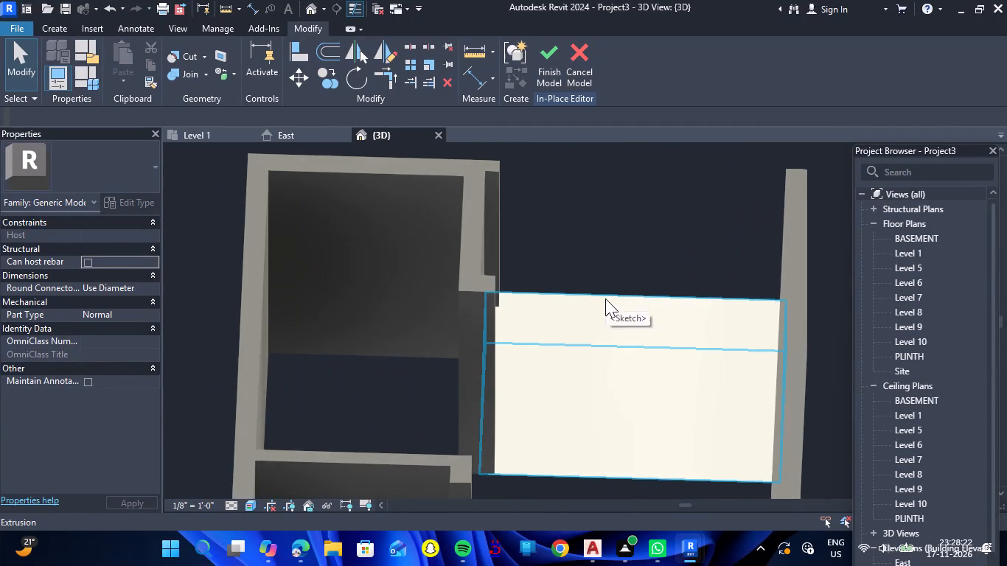
{"action": "scroll", "coordinate": [562, 293], "scroll_direction": "up", "scroll_amount": 4}
{"action": "scroll", "coordinate": [461, 289], "scroll_direction": "up", "scroll_amount": 5}
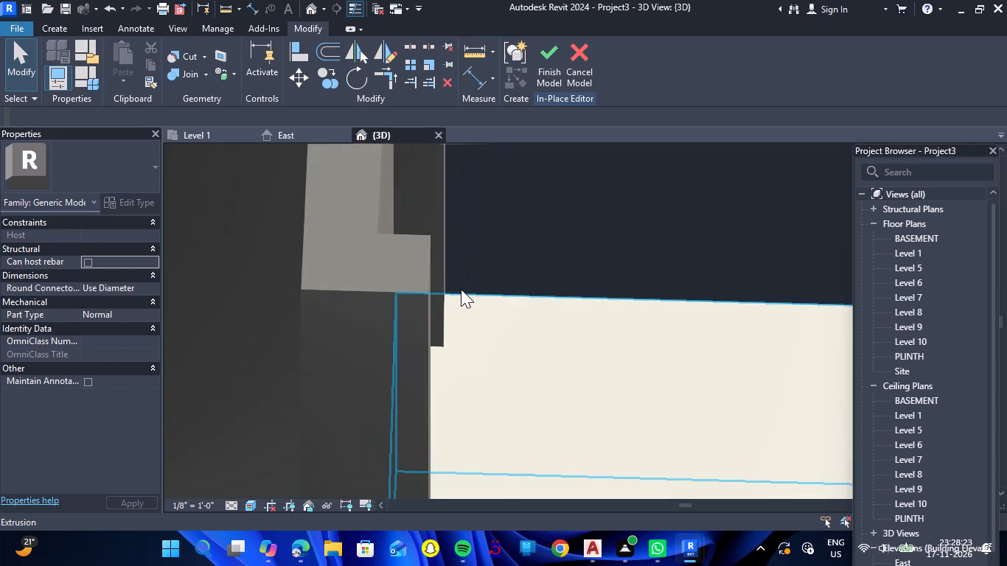
Examine the ramp and its junctions with the walls in 3D, from above and from several sides.
{"action": "scroll", "coordinate": [475, 302], "scroll_direction": "down", "scroll_amount": 16}
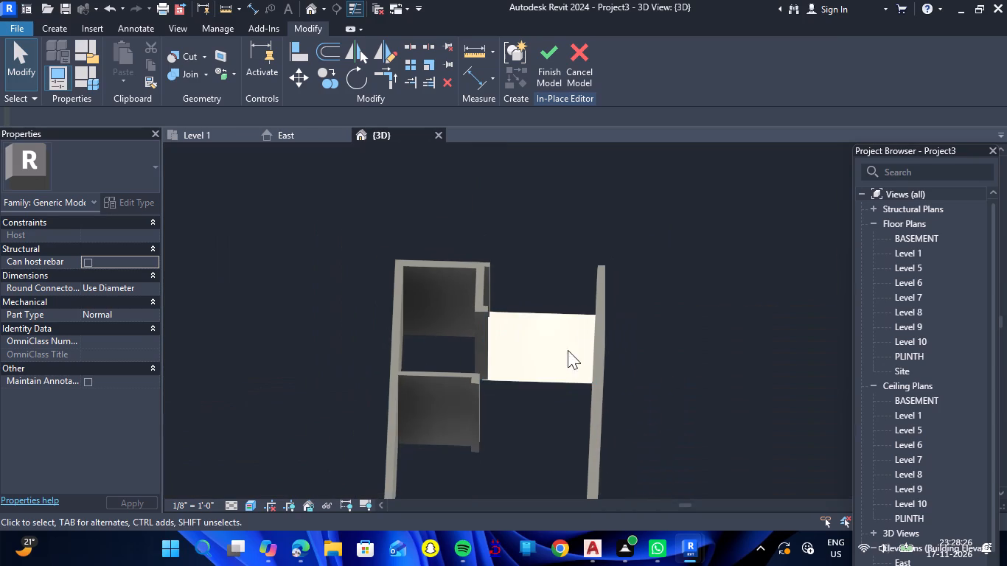
{"action": "left_click_drag", "start_coordinate": [646, 387], "coordinate": [494, 443]}
{"action": "right_click_drag", "start_coordinate": [646, 388], "coordinate": [494, 443], "text": "shift"}
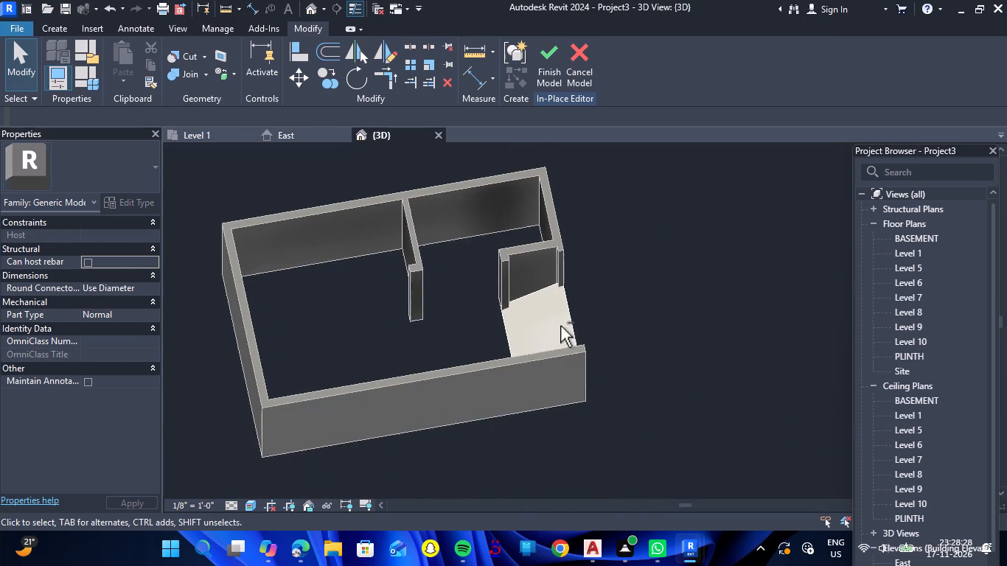
{"action": "scroll", "coordinate": [562, 288], "scroll_direction": "up", "scroll_amount": 10}
{"action": "scroll", "coordinate": [574, 290], "scroll_direction": "down", "scroll_amount": 3}
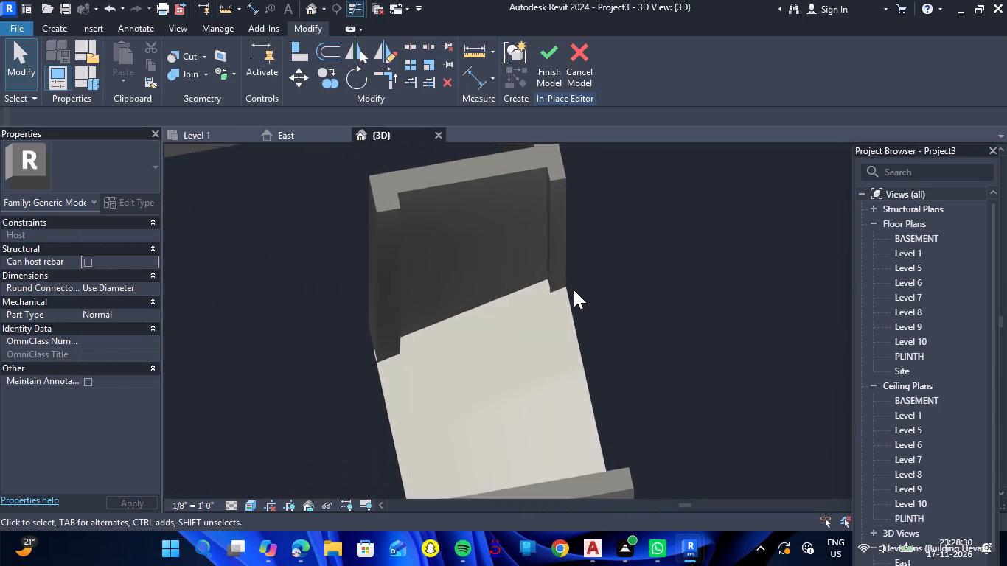
{"action": "scroll", "coordinate": [574, 290], "scroll_direction": "down", "scroll_amount": 4}
{"action": "left_click_drag", "start_coordinate": [420, 338], "coordinate": [523, 317]}
{"action": "right_click_drag", "start_coordinate": [420, 338], "coordinate": [523, 317], "text": "shift"}
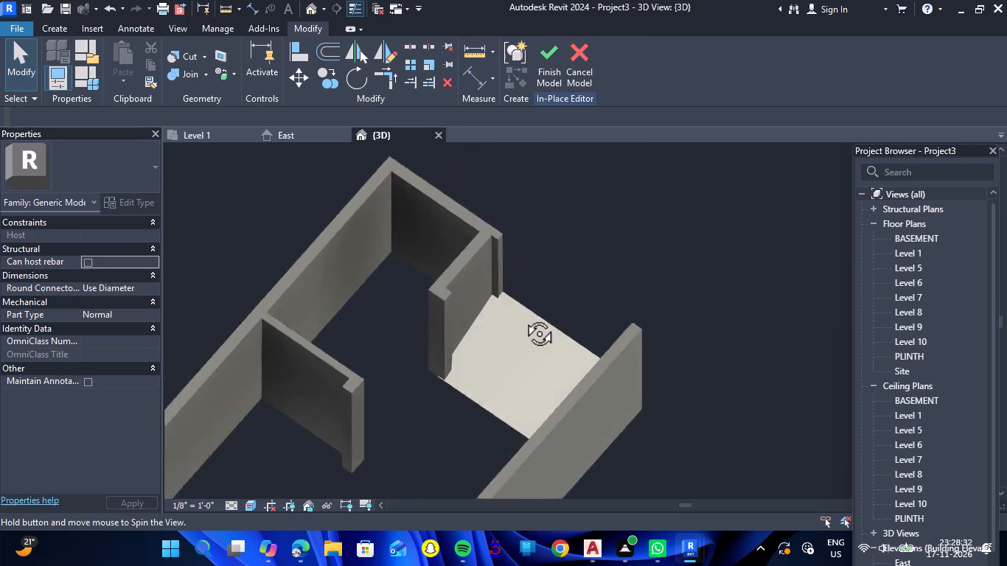
{"action": "left_click_drag", "start_coordinate": [523, 317], "coordinate": [557, 272]}
{"action": "right_click_drag", "start_coordinate": [523, 317], "coordinate": [557, 272], "text": "shift"}
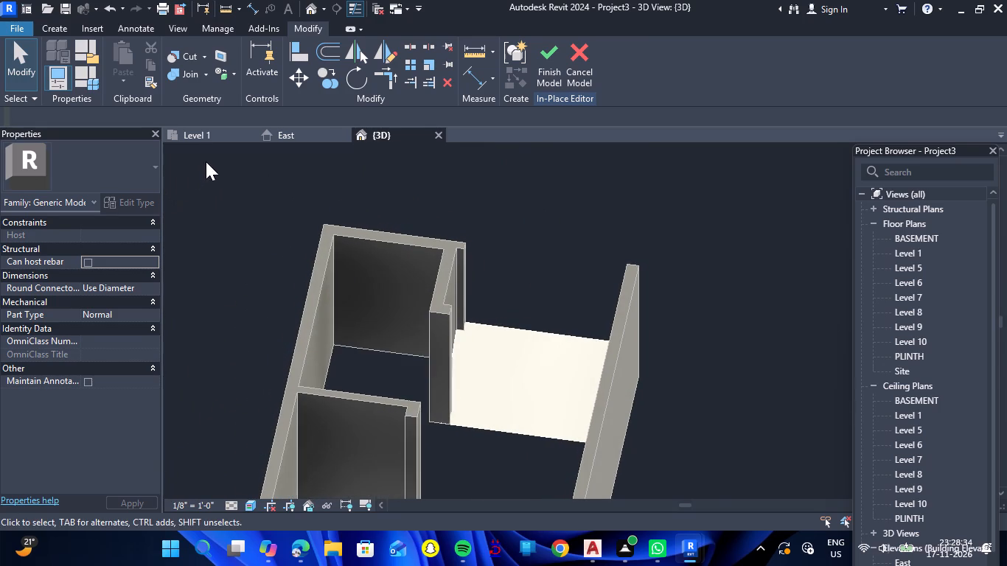
Sketch a triangular extrusion profile on Level 1 along the smaller gate ramp's stair-side edge, 5'-3" long with a base about 1'-2 1/2" wide.
{"action": "left_click", "coordinate": [209, 138]}
{"action": "scroll", "coordinate": [497, 360], "scroll_direction": "down", "scroll_amount": 2}
{"action": "scroll", "coordinate": [662, 379], "scroll_direction": "up", "scroll_amount": 3}
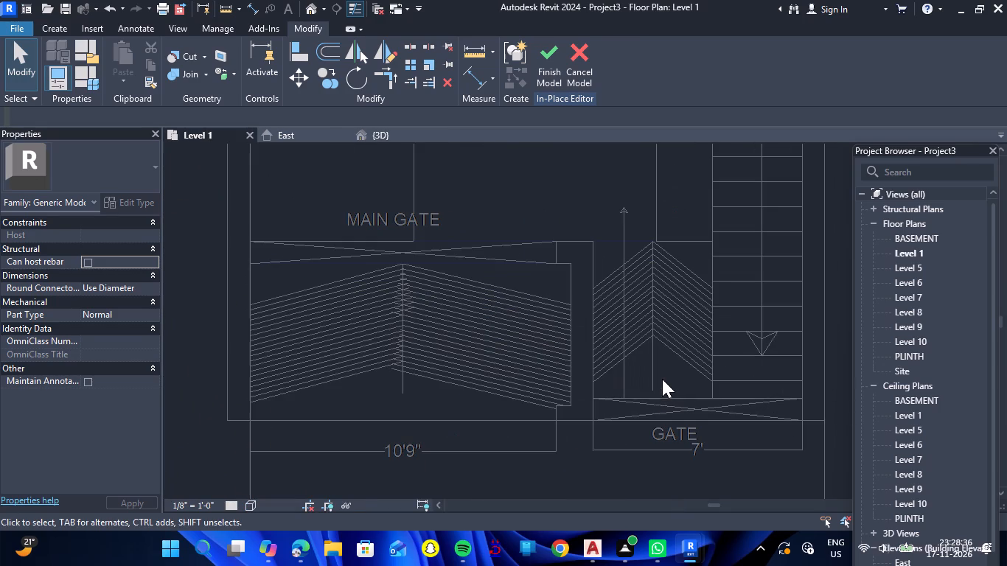
{"action": "scroll", "coordinate": [680, 246], "scroll_direction": "down", "scroll_amount": 5}
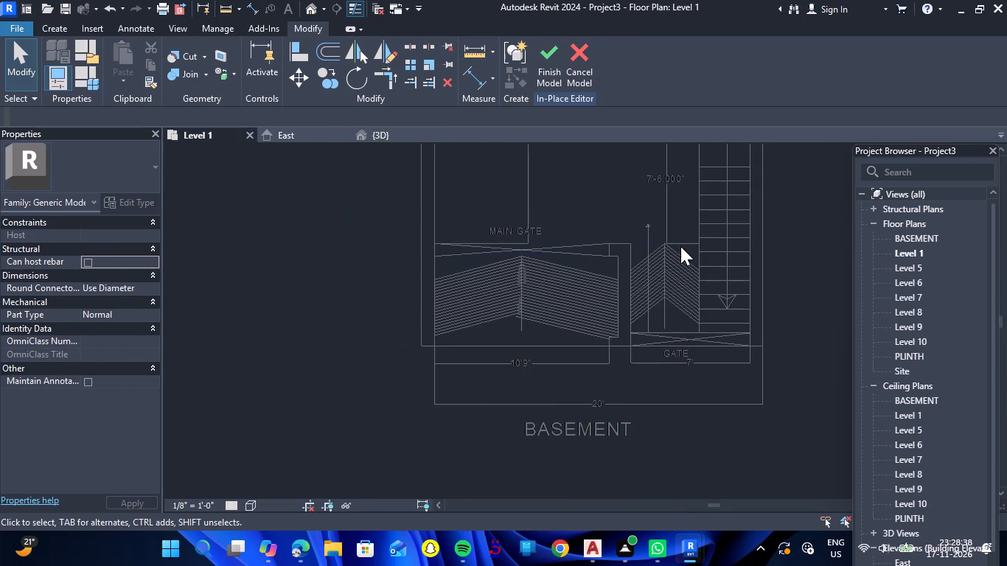
{"action": "scroll", "coordinate": [685, 244], "scroll_direction": "up", "scroll_amount": 6}
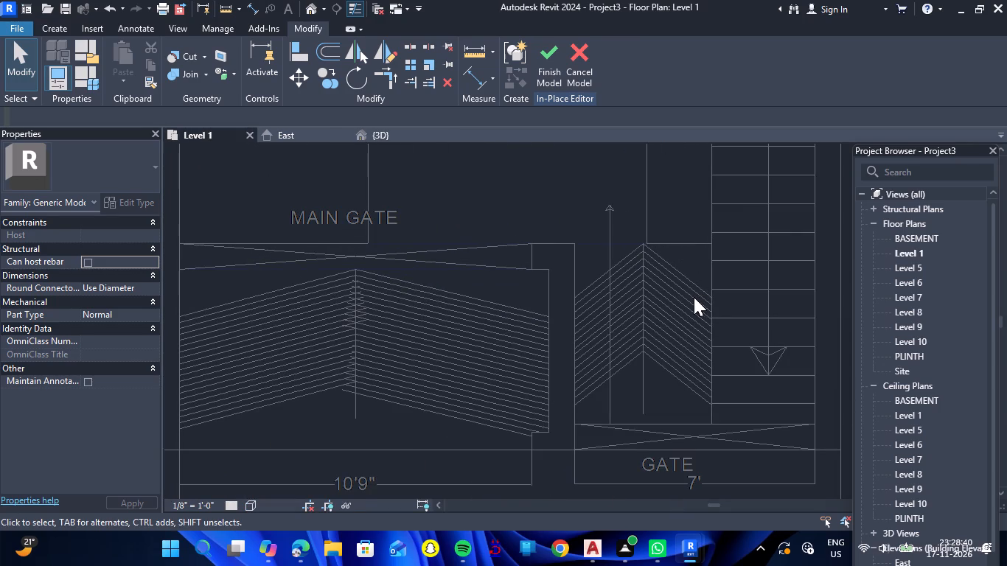
{"action": "left_click", "coordinate": [64, 30]}
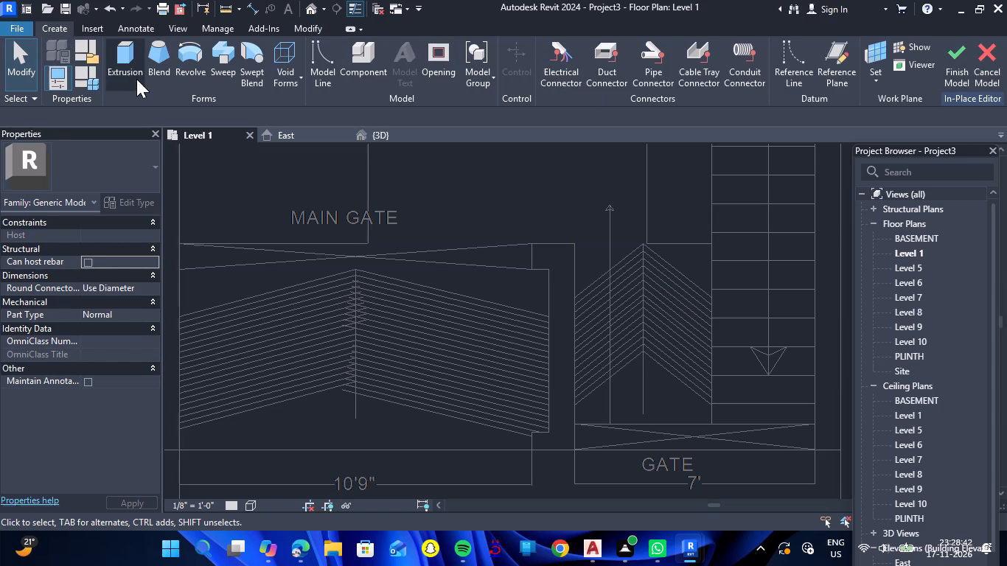
{"action": "left_click", "coordinate": [119, 71]}
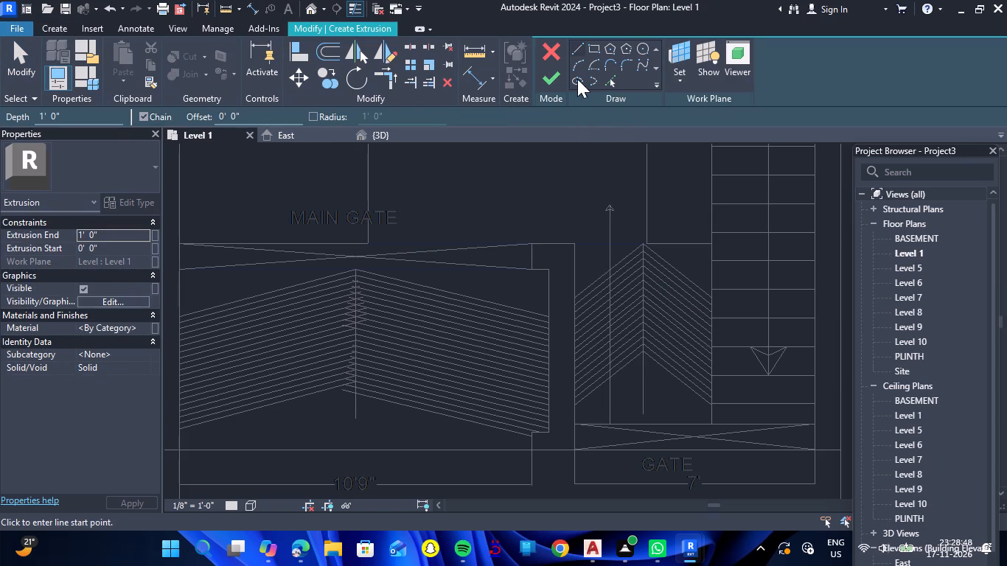
{"action": "left_click", "coordinate": [713, 425]}
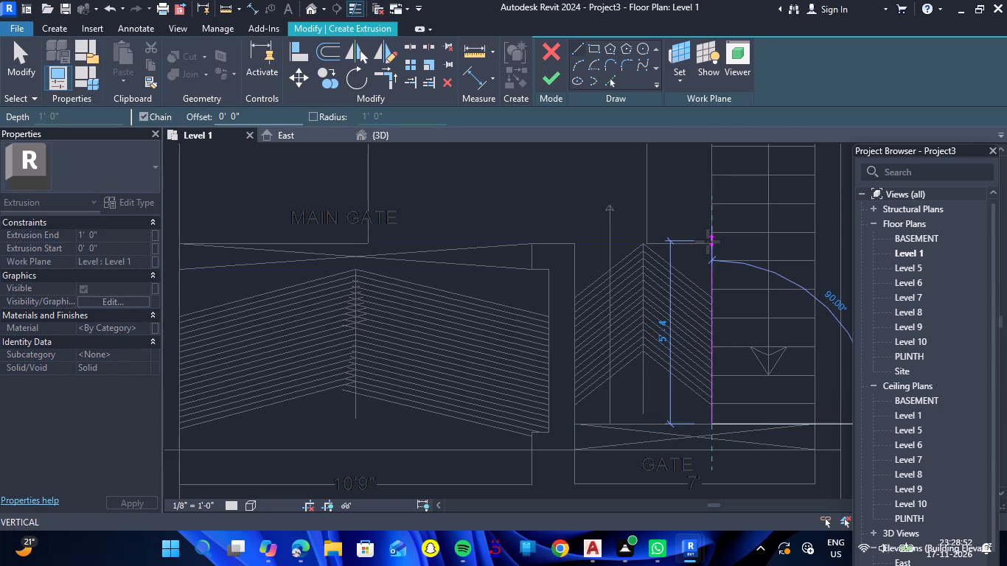
{"action": "left_click", "coordinate": [713, 245]}
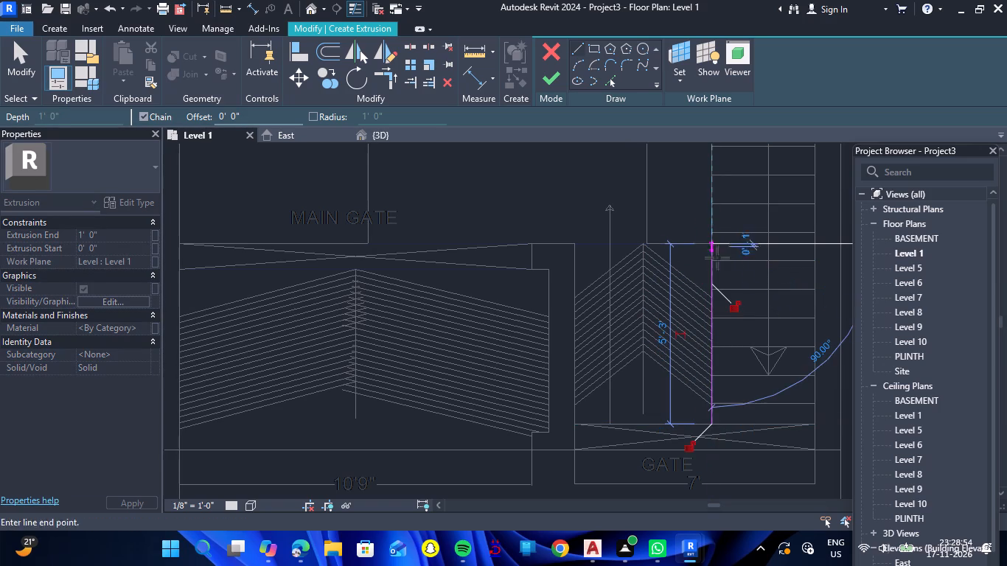
{"action": "left_click", "coordinate": [753, 424]}
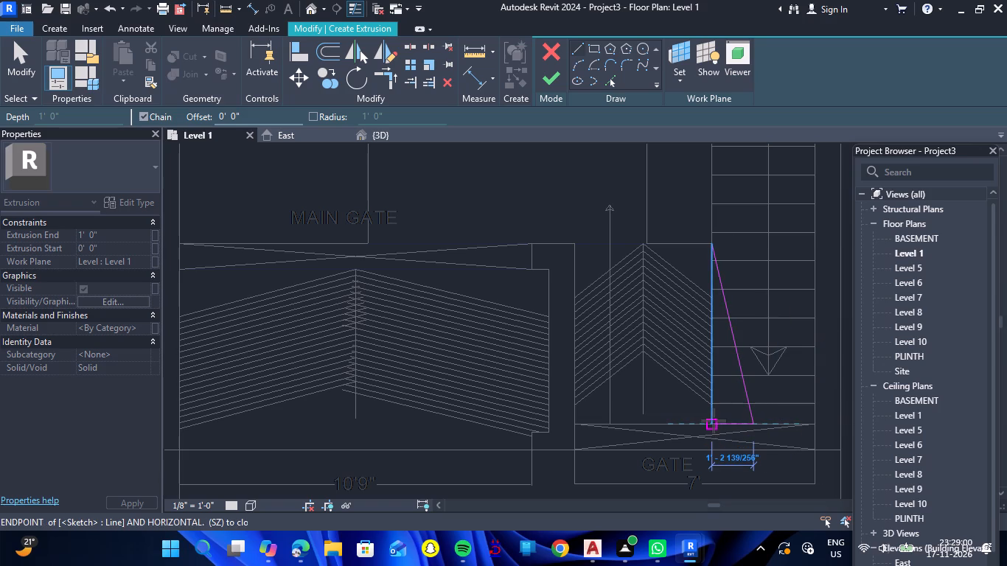
{"action": "left_click", "coordinate": [714, 422]}
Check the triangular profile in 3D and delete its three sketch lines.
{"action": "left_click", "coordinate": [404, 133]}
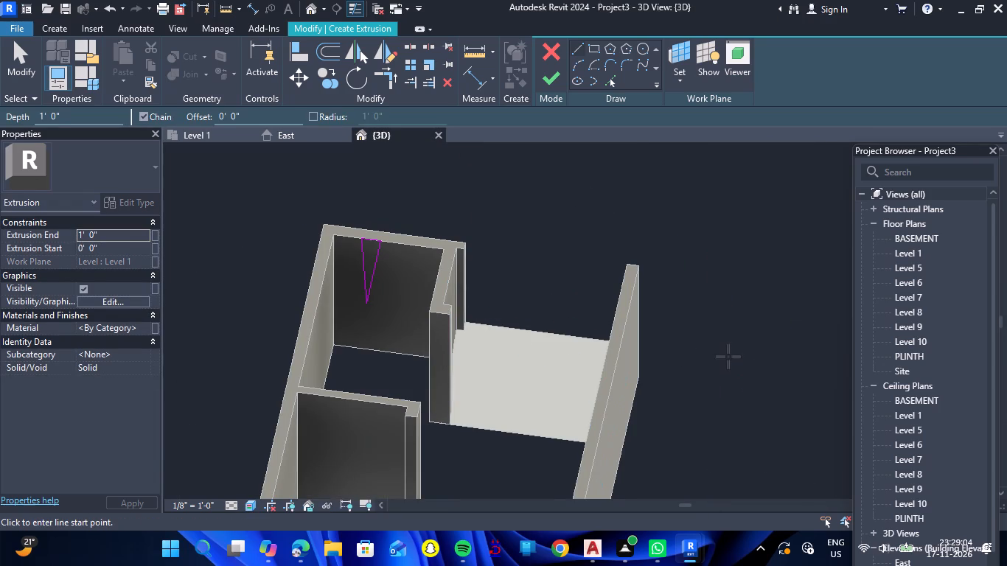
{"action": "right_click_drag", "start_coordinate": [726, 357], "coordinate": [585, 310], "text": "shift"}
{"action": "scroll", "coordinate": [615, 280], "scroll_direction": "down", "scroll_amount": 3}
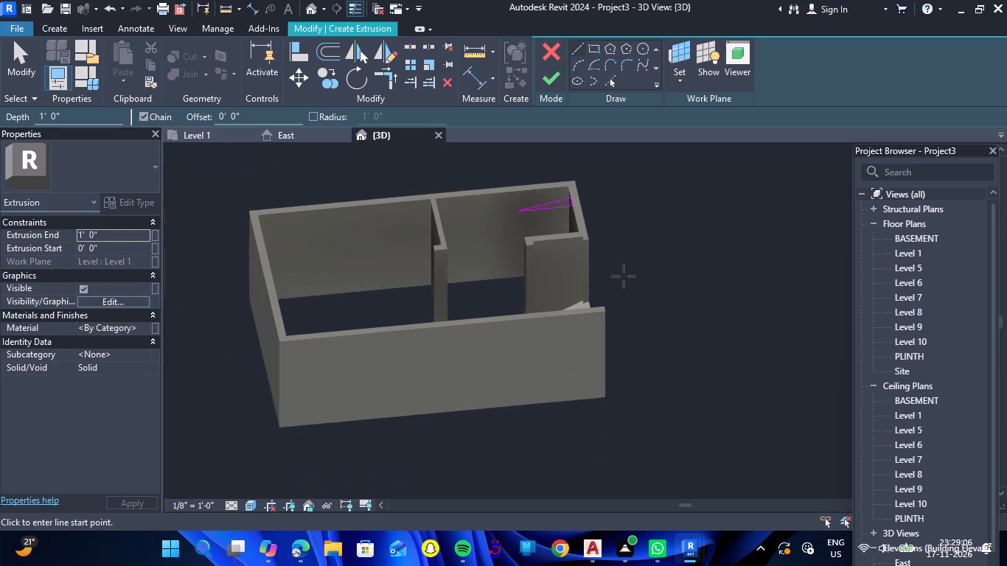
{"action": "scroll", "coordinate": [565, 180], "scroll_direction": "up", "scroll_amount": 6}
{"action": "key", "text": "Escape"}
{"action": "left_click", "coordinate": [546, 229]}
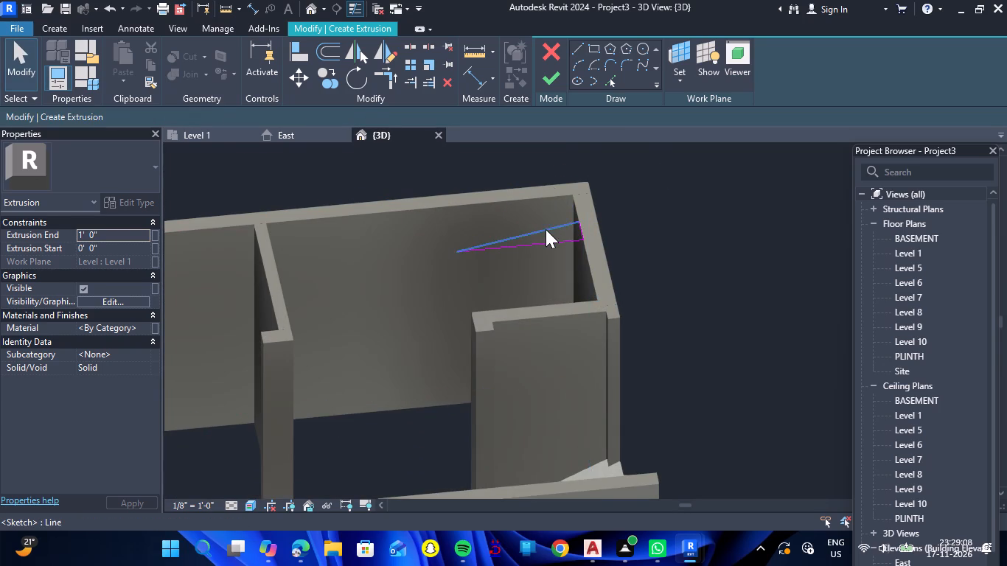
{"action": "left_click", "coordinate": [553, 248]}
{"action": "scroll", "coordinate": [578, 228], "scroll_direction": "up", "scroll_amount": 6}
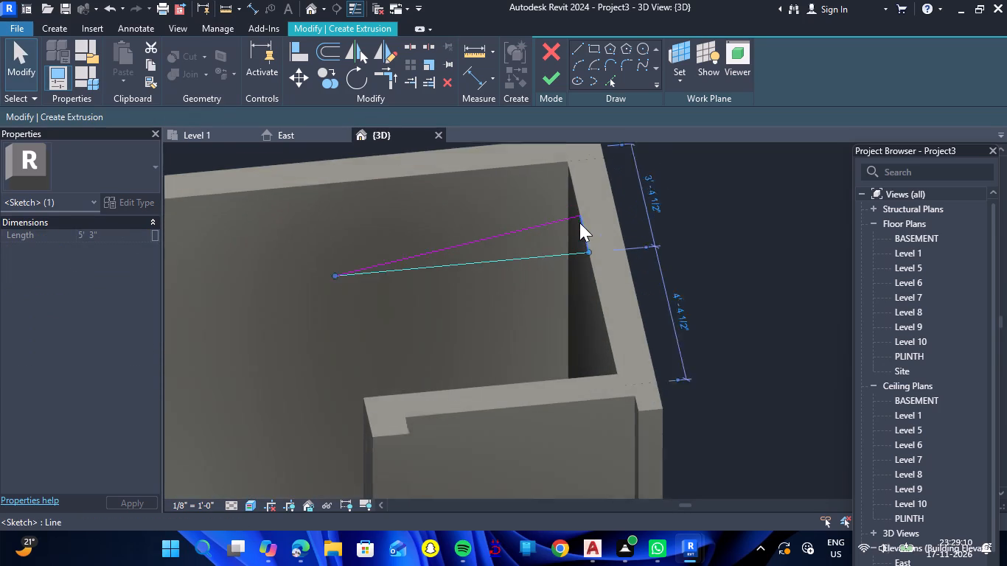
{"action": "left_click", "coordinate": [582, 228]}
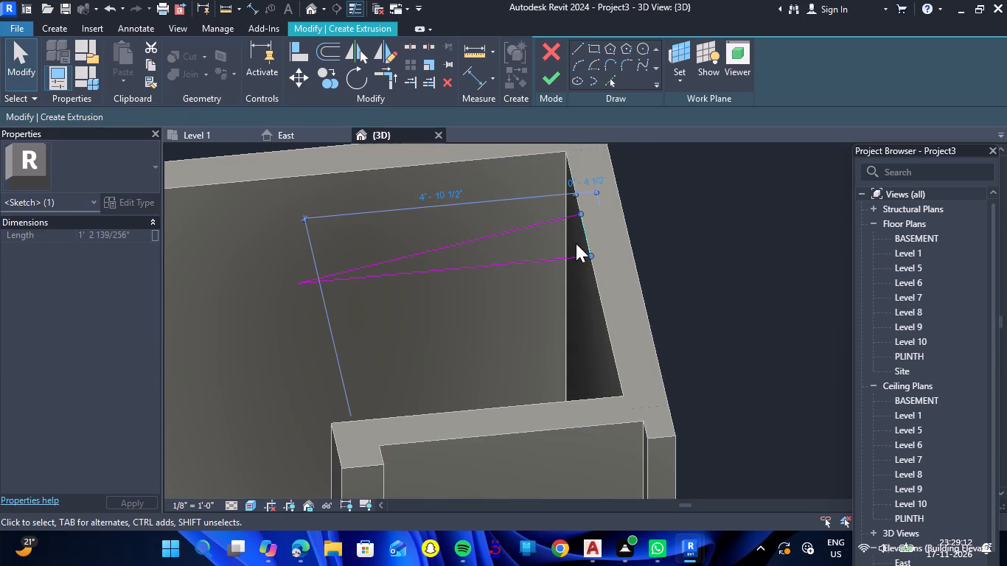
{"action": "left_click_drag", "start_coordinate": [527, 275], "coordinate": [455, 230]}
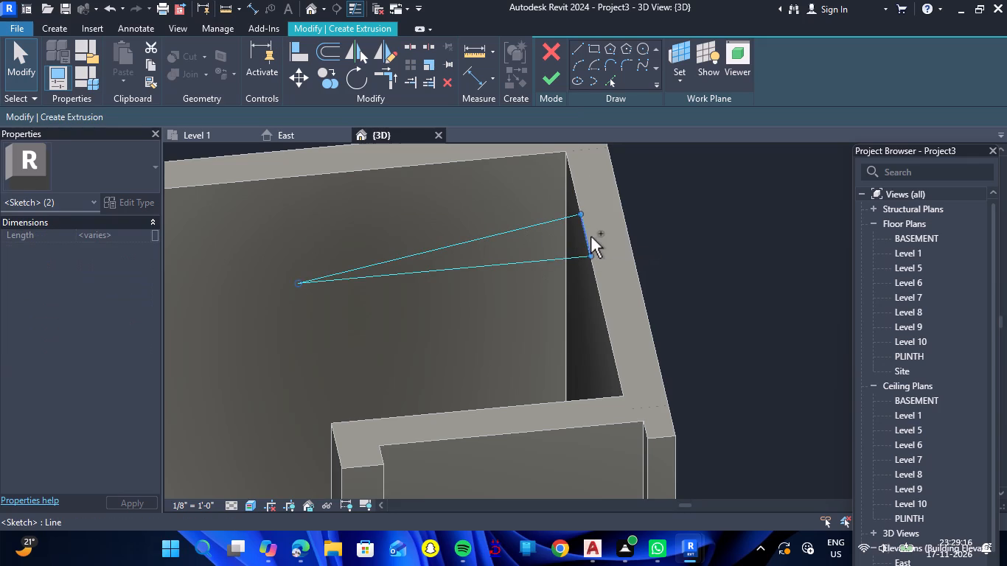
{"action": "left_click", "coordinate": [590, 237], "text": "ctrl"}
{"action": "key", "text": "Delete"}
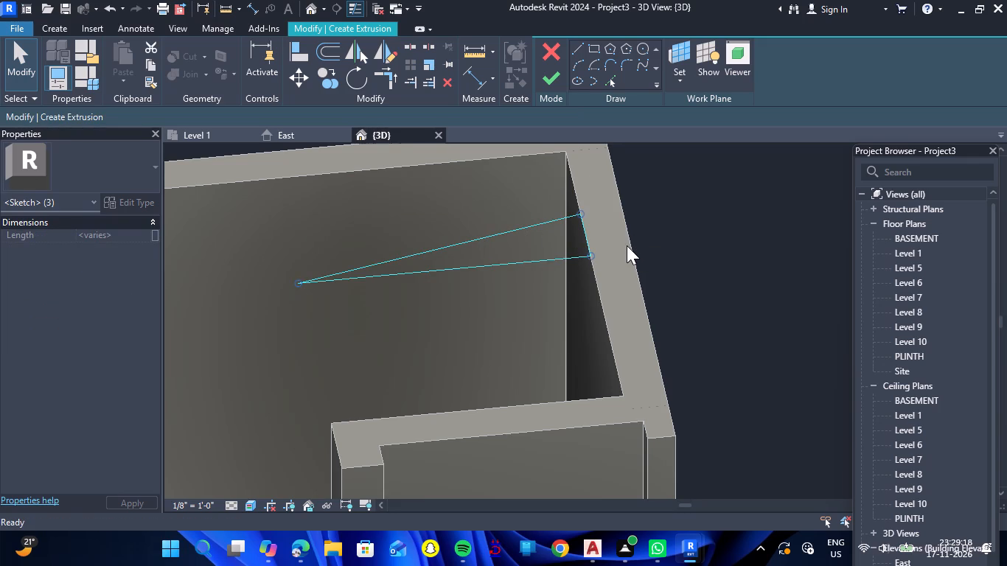
Examine the walls and main gate ramp in 3D from several sides and compare with the Level 1 plan.
{"action": "scroll", "coordinate": [625, 245], "scroll_direction": "down", "scroll_amount": 8}
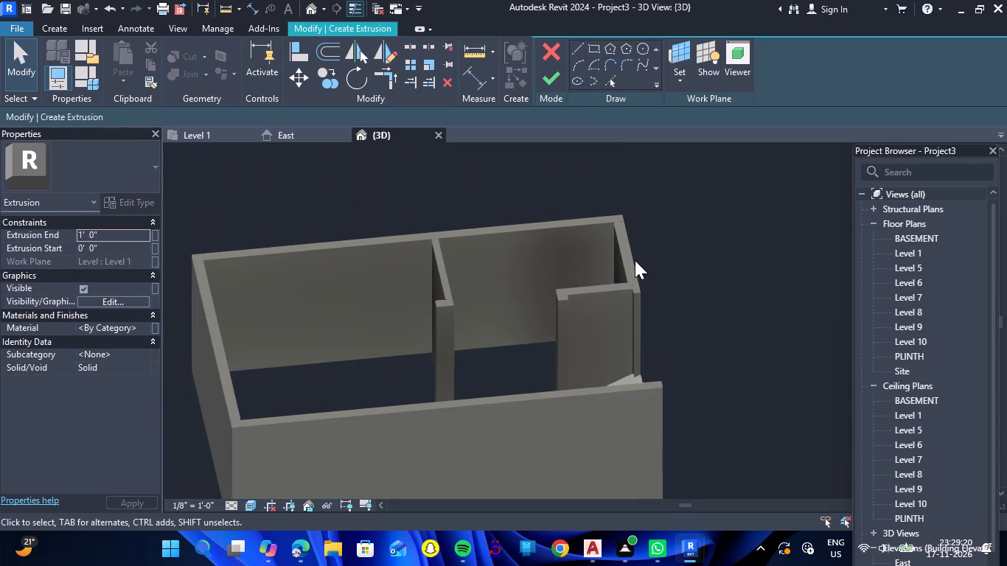
{"action": "right_click_drag", "start_coordinate": [484, 371], "coordinate": [555, 371], "text": "shift"}
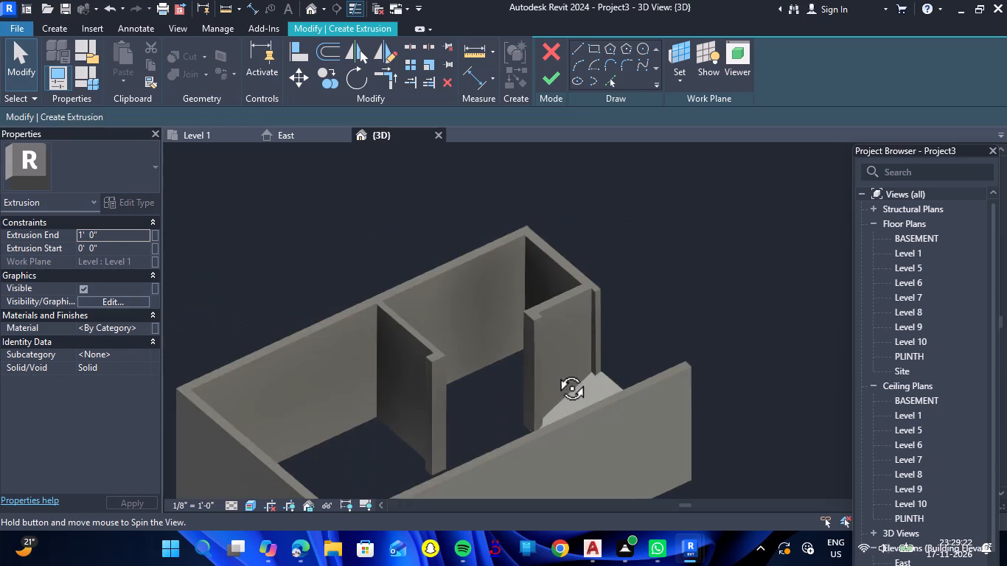
{"action": "right_click_drag", "start_coordinate": [555, 371], "coordinate": [621, 389], "text": "shift"}
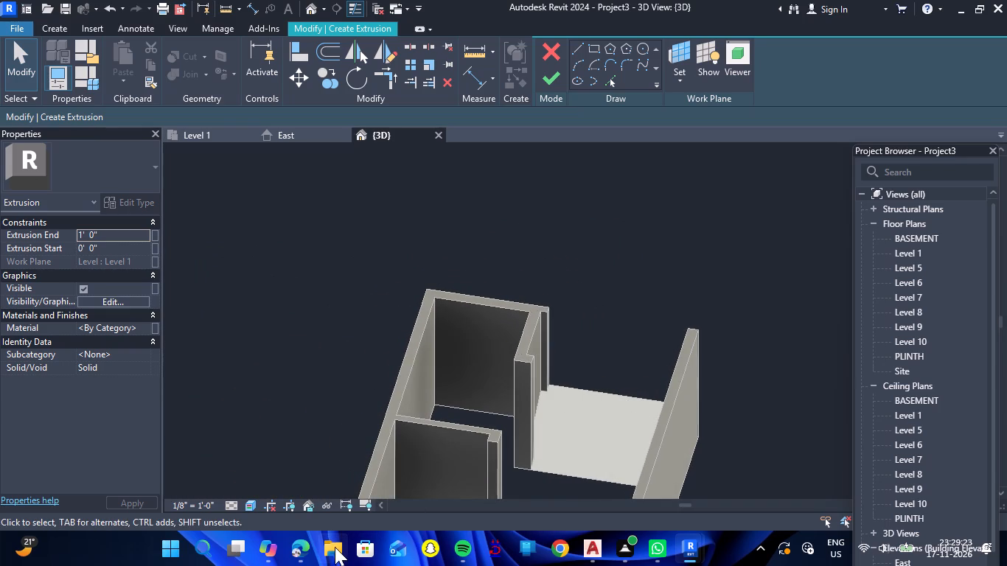
{"action": "left_click", "coordinate": [183, 138]}
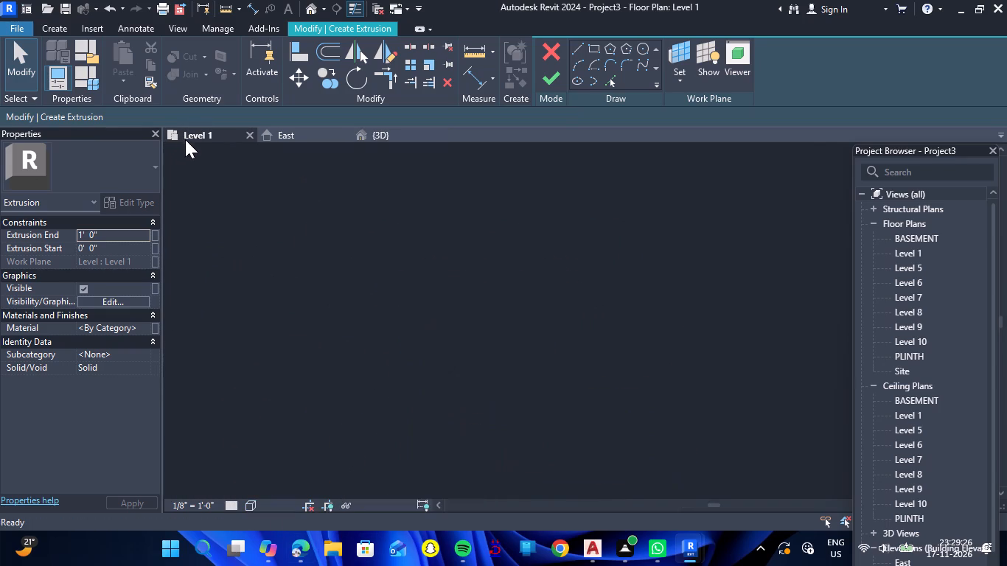
{"action": "scroll", "coordinate": [378, 286], "scroll_direction": "down", "scroll_amount": 2}
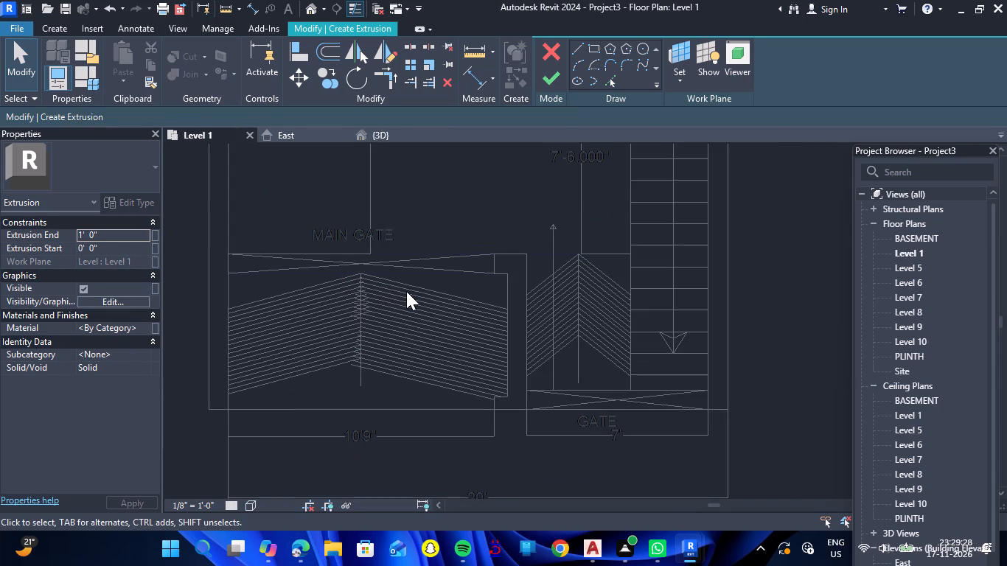
{"action": "left_click", "coordinate": [372, 139]}
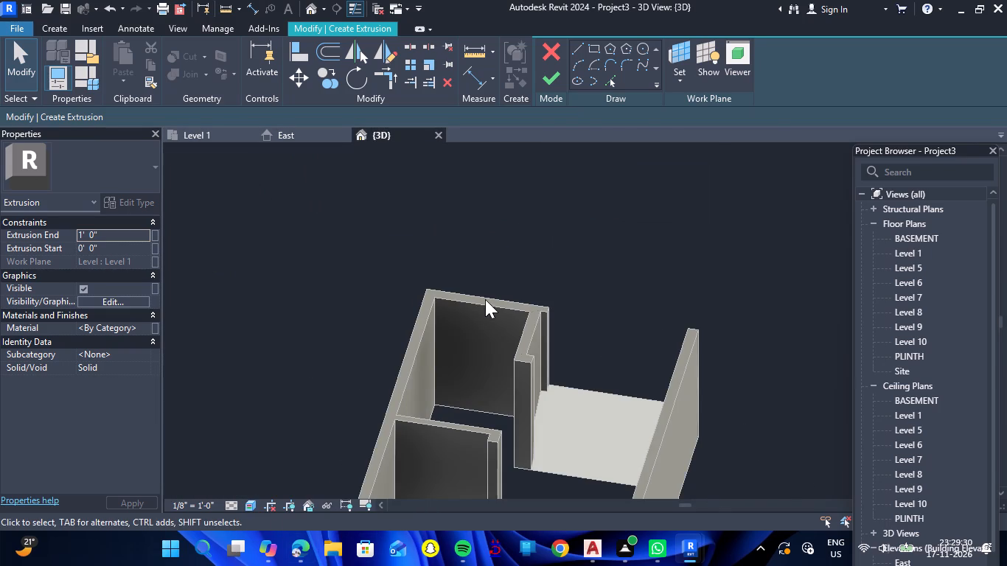
{"action": "scroll", "coordinate": [529, 284], "scroll_direction": "down", "scroll_amount": 3}
{"action": "right_click_drag", "start_coordinate": [498, 363], "coordinate": [516, 396]}
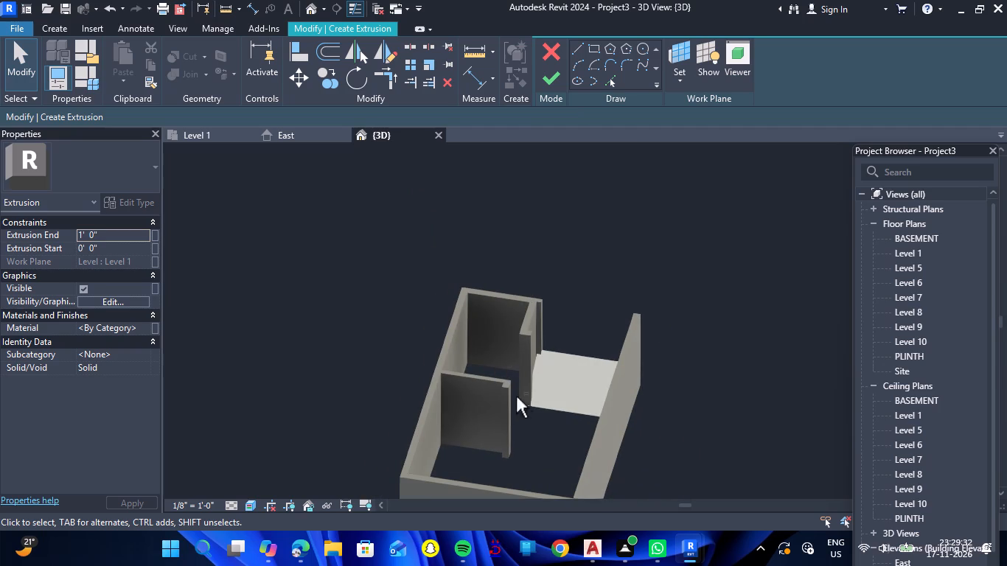
{"action": "right_click_drag", "start_coordinate": [516, 396], "coordinate": [535, 414]}
{"action": "right_click_drag", "start_coordinate": [515, 426], "coordinate": [667, 437], "text": "shift"}
{"action": "scroll", "coordinate": [515, 426], "scroll_direction": "down", "scroll_amount": 1, "text": "shift"}
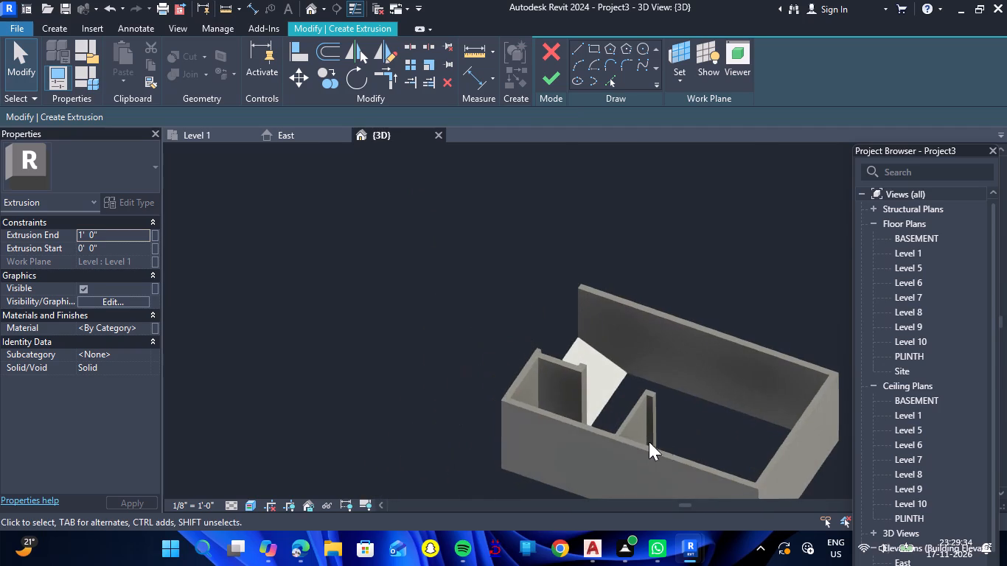
{"action": "right_click_drag", "start_coordinate": [682, 419], "coordinate": [623, 478], "text": "shift"}
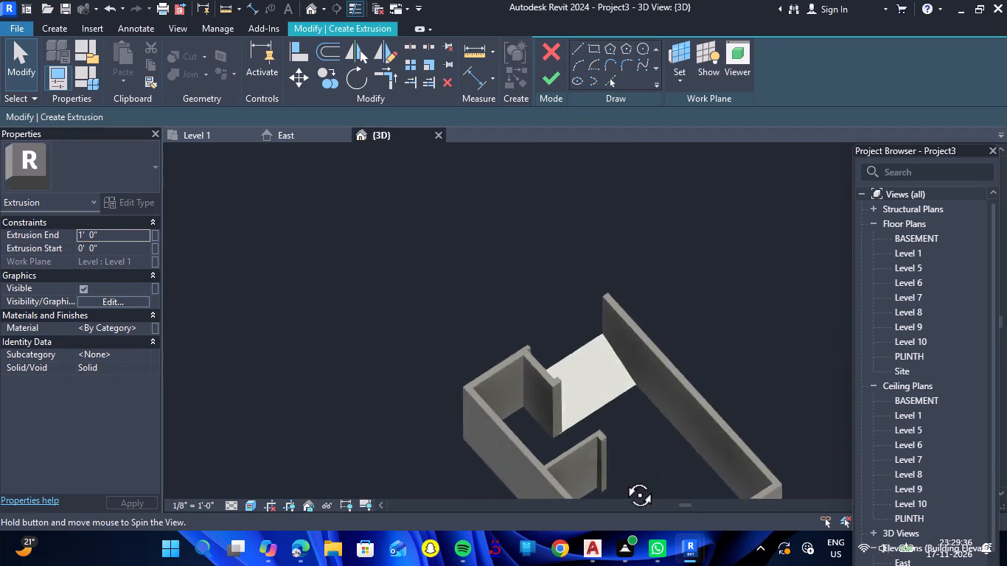
{"action": "right_click_drag", "start_coordinate": [623, 478], "coordinate": [574, 457], "text": "shift"}
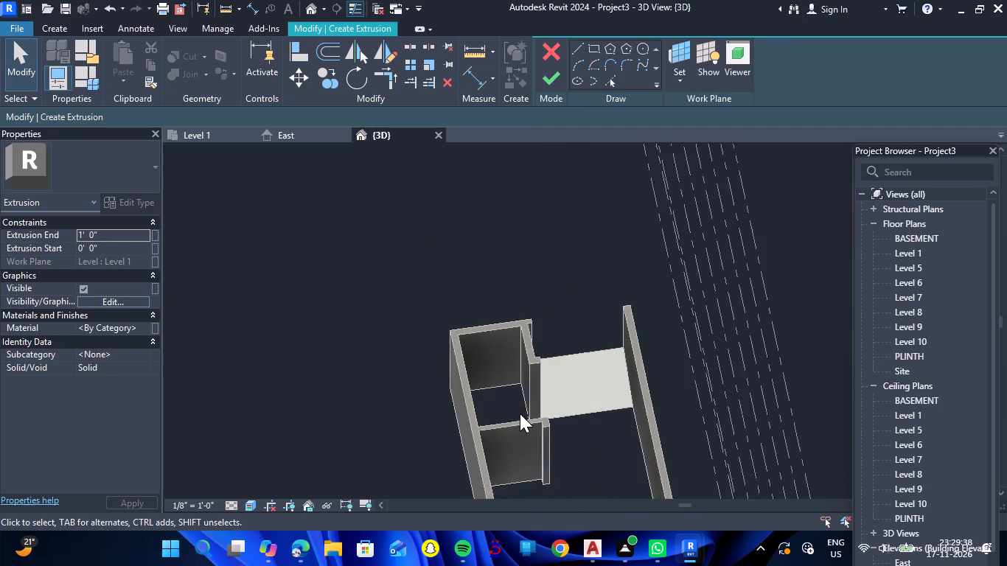
{"action": "scroll", "coordinate": [520, 413], "scroll_direction": "up", "scroll_amount": 6}
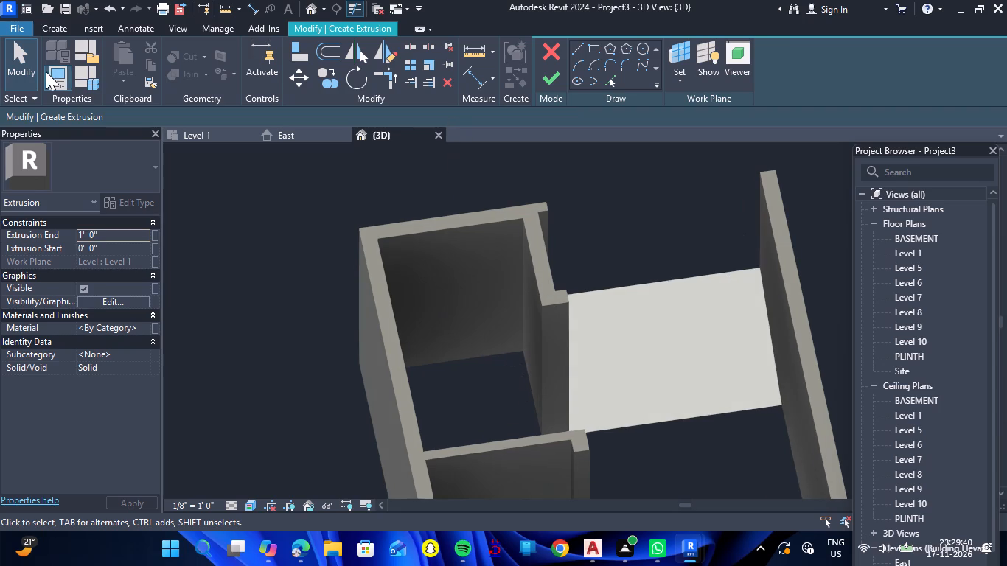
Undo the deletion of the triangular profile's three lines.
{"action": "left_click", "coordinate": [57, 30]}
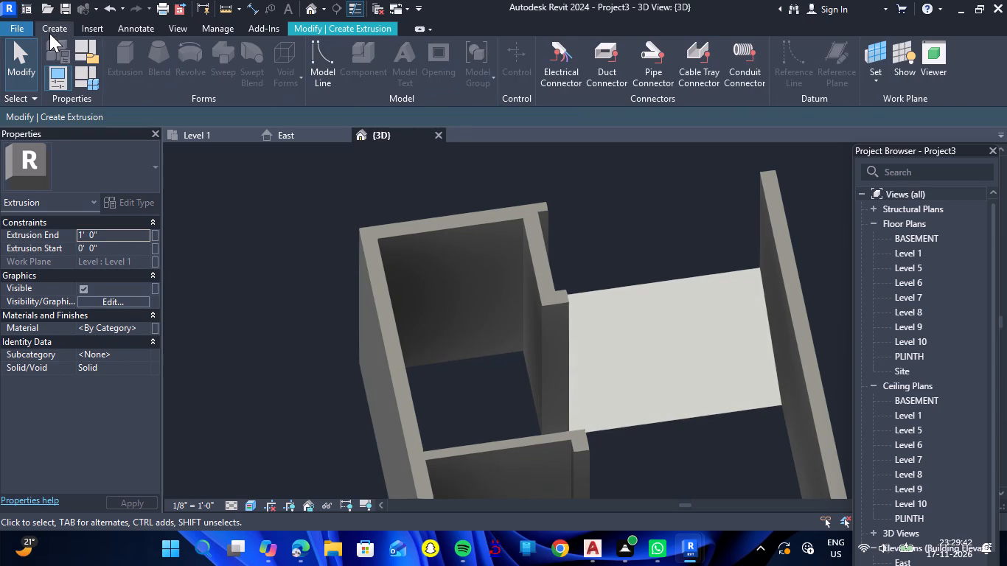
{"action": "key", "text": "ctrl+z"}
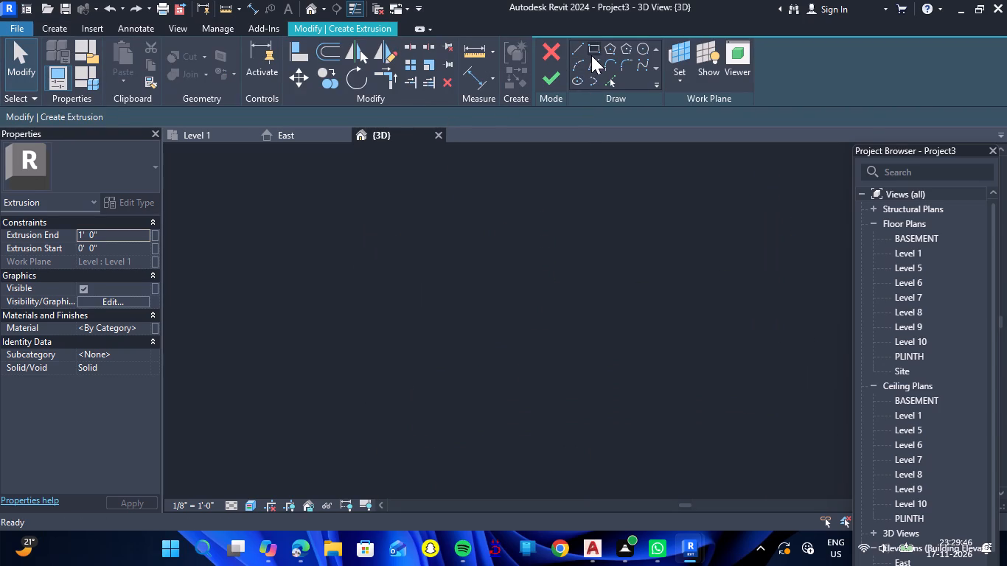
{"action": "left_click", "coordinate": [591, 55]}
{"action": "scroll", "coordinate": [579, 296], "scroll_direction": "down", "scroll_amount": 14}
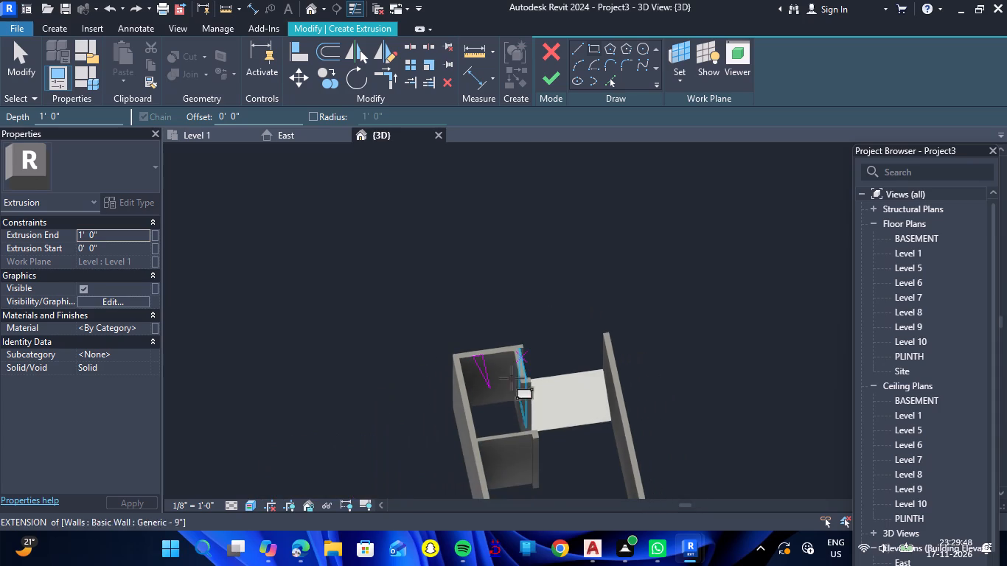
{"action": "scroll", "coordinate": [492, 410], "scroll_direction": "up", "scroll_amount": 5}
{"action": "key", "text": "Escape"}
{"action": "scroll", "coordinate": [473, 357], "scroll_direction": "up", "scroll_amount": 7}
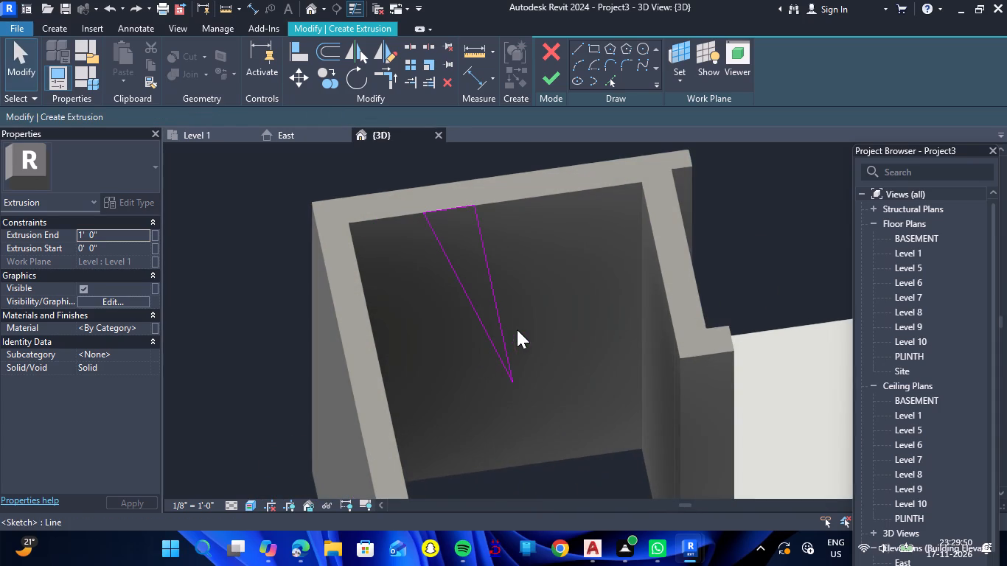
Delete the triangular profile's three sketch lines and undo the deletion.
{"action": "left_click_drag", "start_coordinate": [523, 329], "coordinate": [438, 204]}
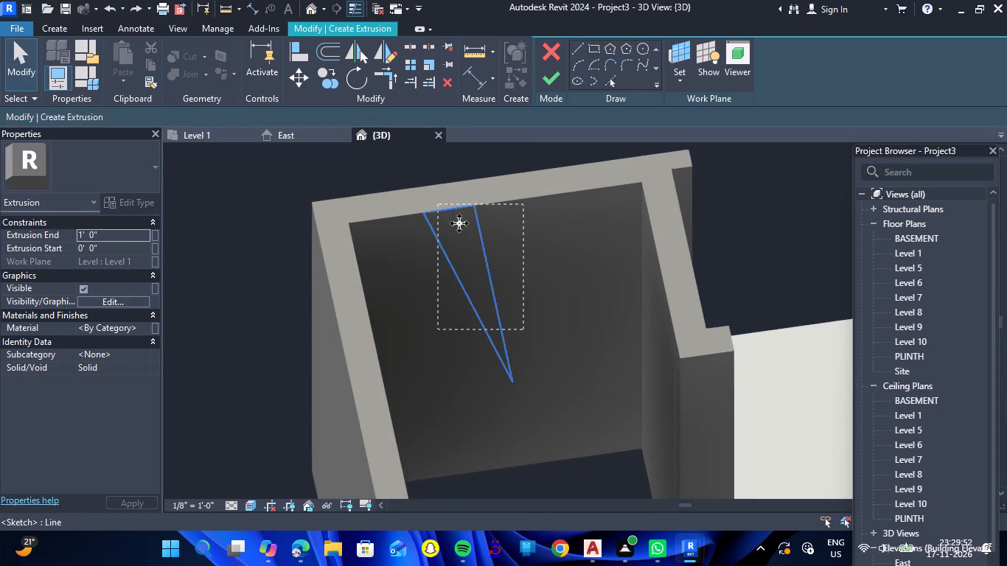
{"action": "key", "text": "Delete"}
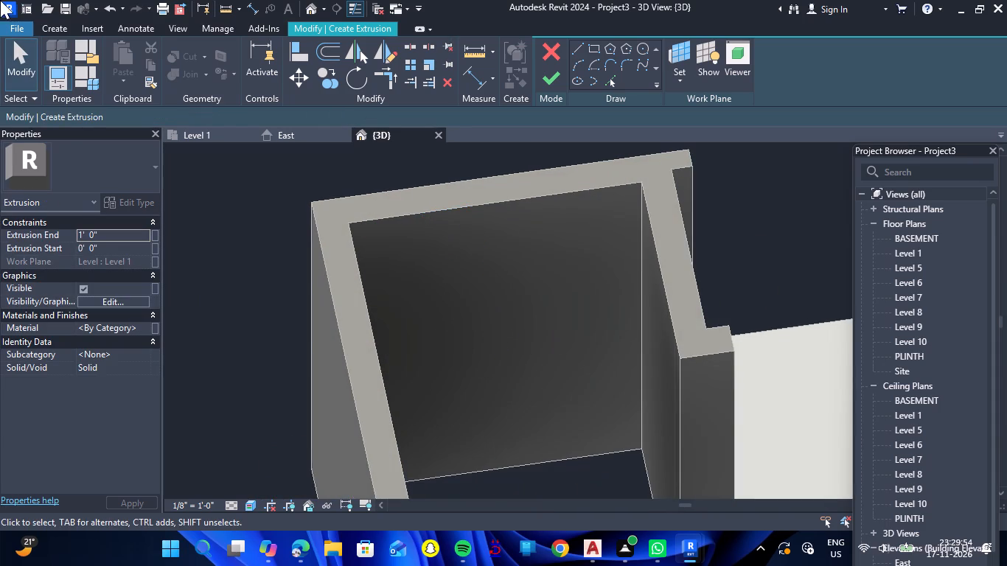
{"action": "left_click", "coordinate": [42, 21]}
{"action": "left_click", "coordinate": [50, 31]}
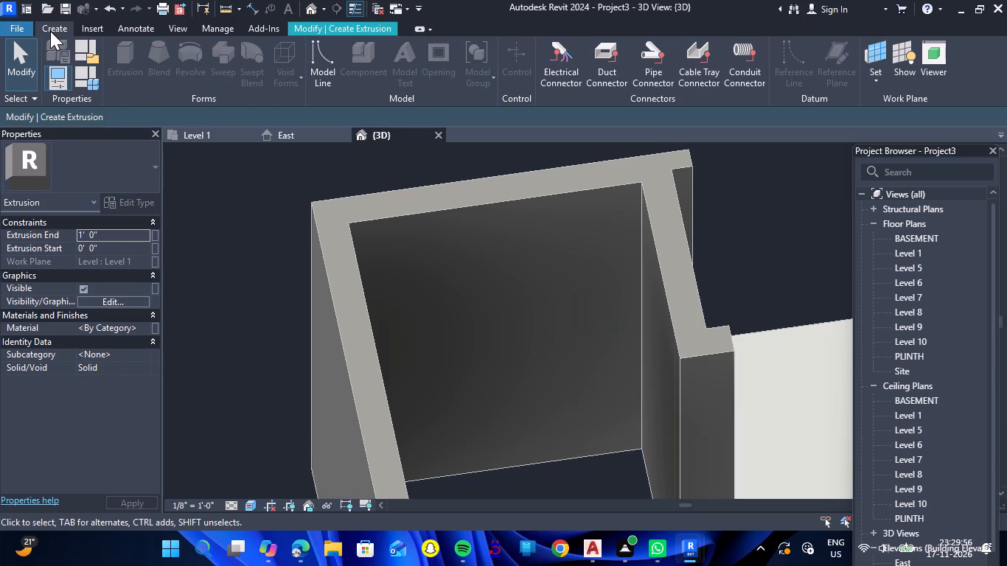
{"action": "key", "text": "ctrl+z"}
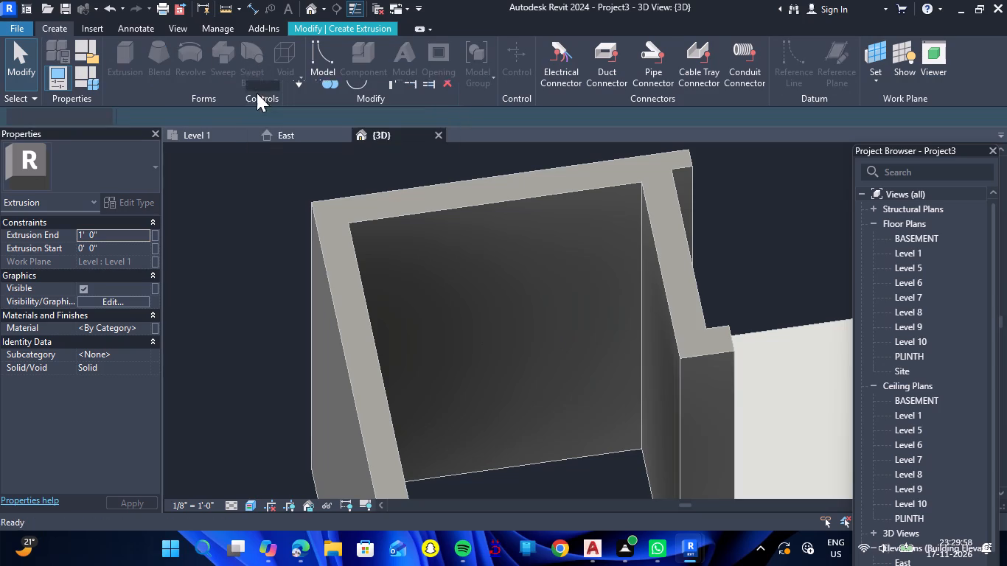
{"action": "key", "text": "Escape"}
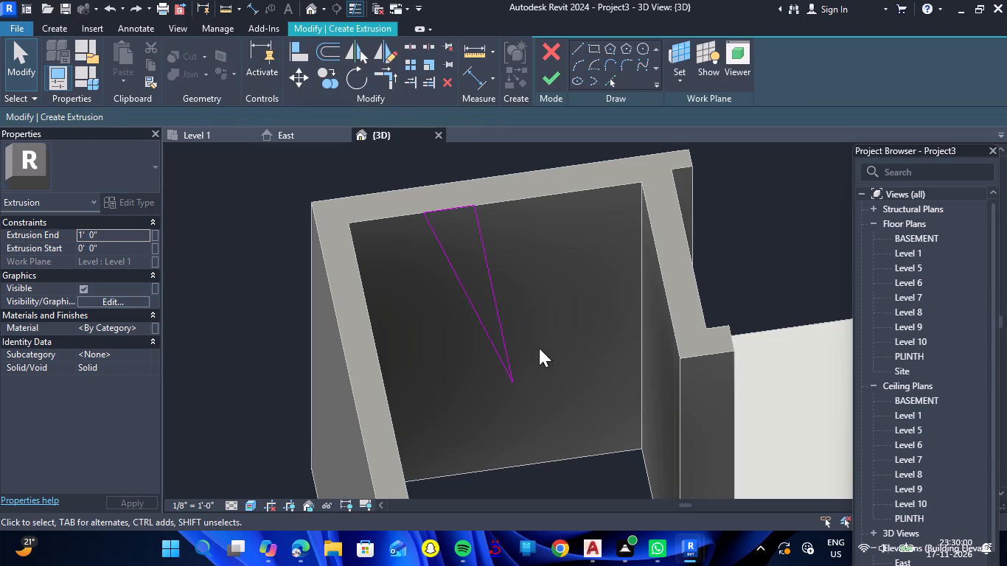
Delete the triangular profile's three sketch lines from the Level 1 work plane.
{"action": "left_click_drag", "start_coordinate": [553, 399], "coordinate": [406, 189]}
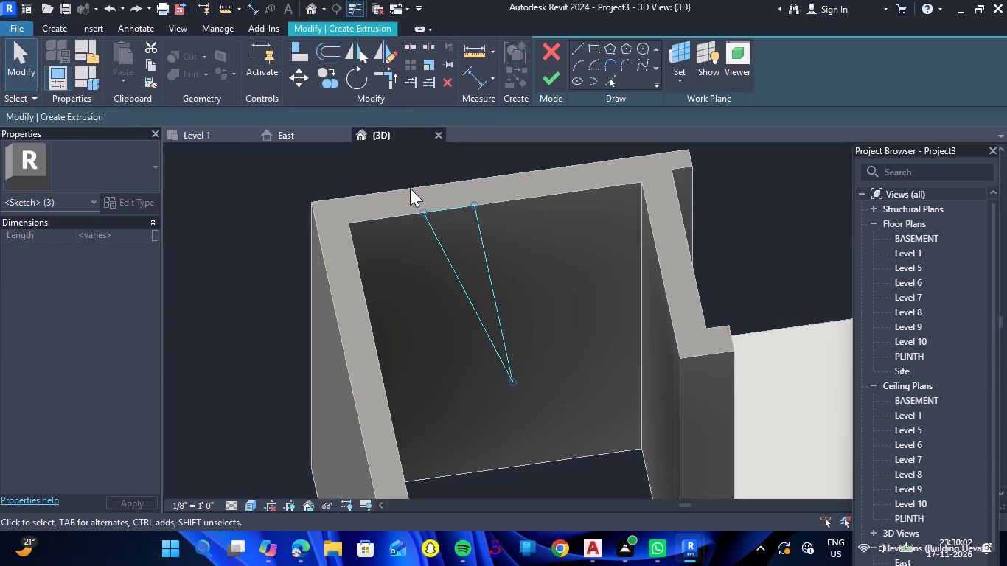
{"action": "key", "text": "Delete"}
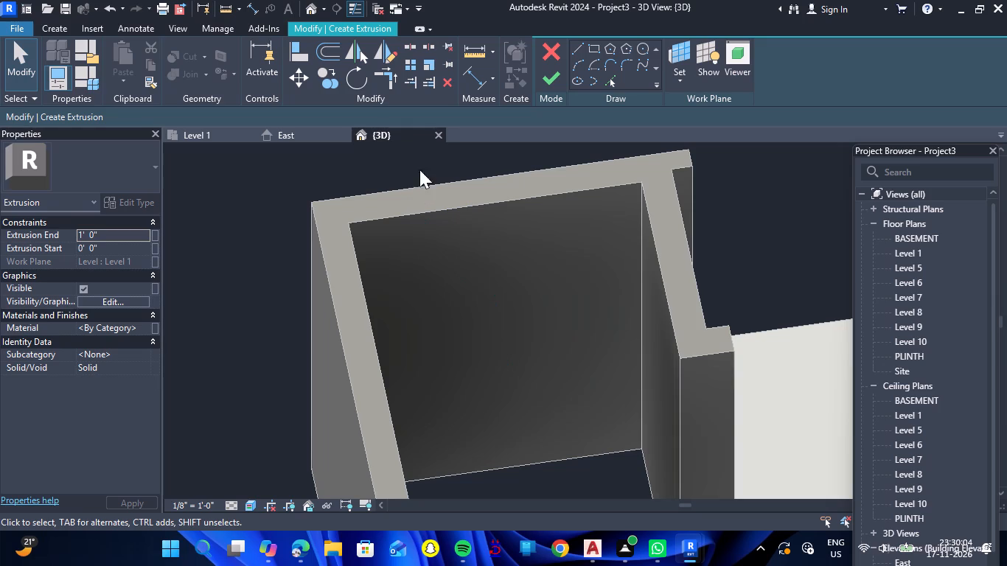
Set the extrusion's work plane to the inner face of the wall between the smaller gate bay and the main ramp.
{"action": "scroll", "coordinate": [616, 139], "scroll_direction": "down", "scroll_amount": 8}
{"action": "scroll", "coordinate": [618, 351], "scroll_direction": "up", "scroll_amount": 2}
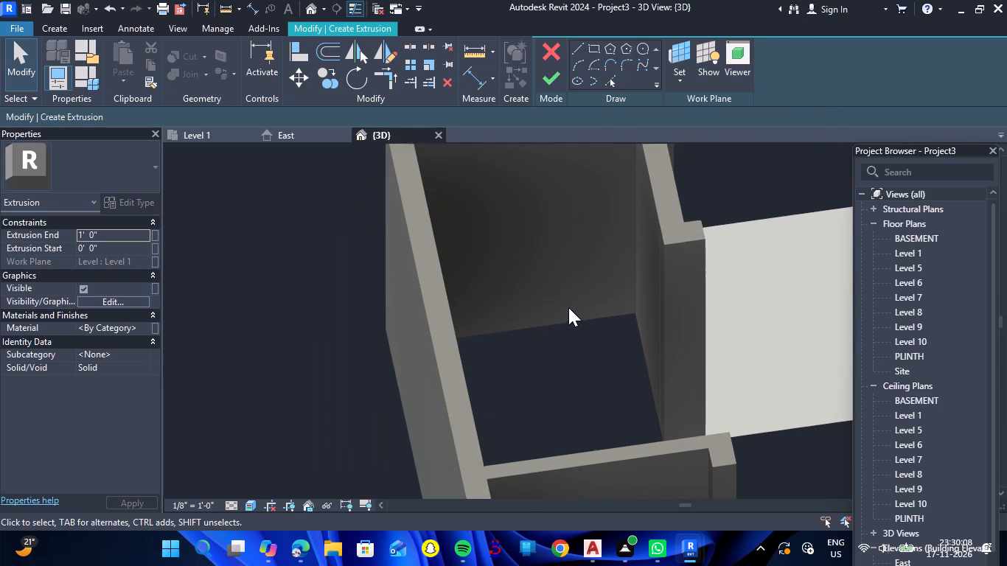
{"action": "left_click", "coordinate": [684, 77]}
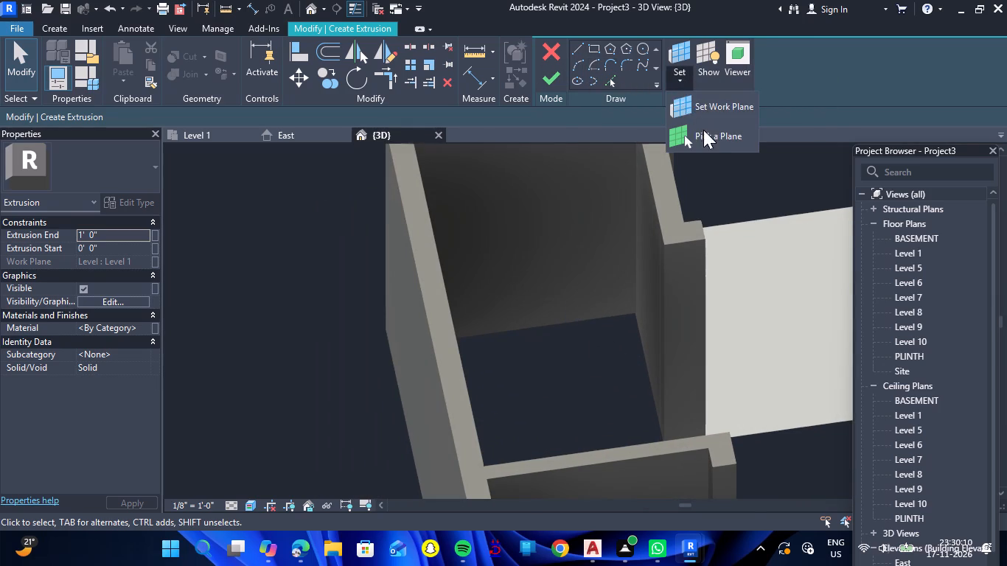
{"action": "left_click", "coordinate": [705, 141]}
{"action": "left_click", "coordinate": [639, 353]}
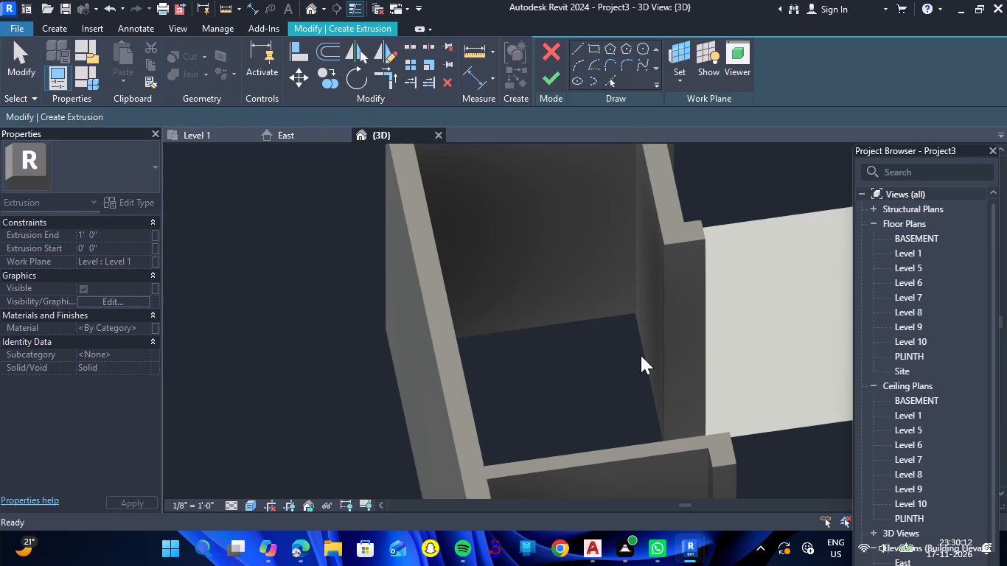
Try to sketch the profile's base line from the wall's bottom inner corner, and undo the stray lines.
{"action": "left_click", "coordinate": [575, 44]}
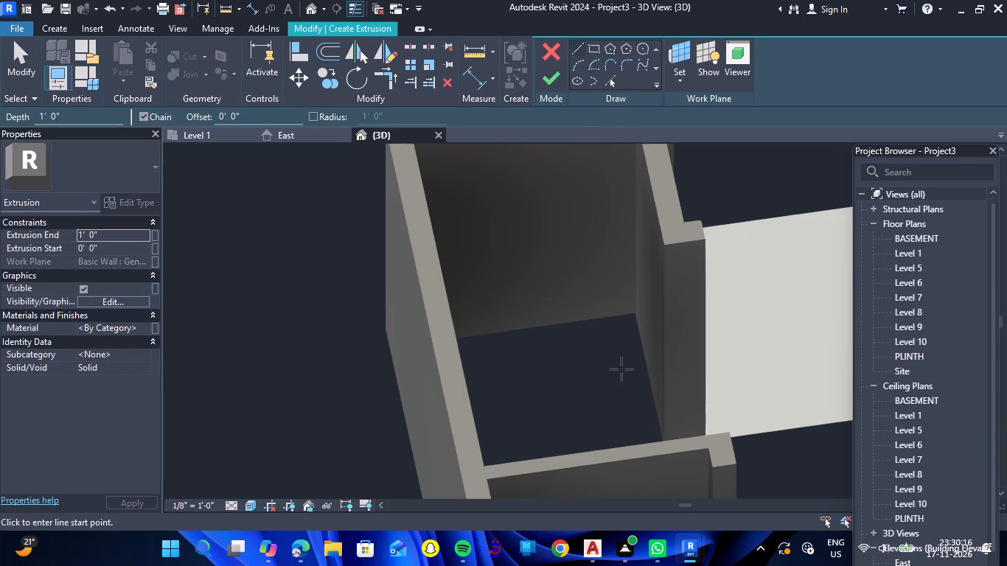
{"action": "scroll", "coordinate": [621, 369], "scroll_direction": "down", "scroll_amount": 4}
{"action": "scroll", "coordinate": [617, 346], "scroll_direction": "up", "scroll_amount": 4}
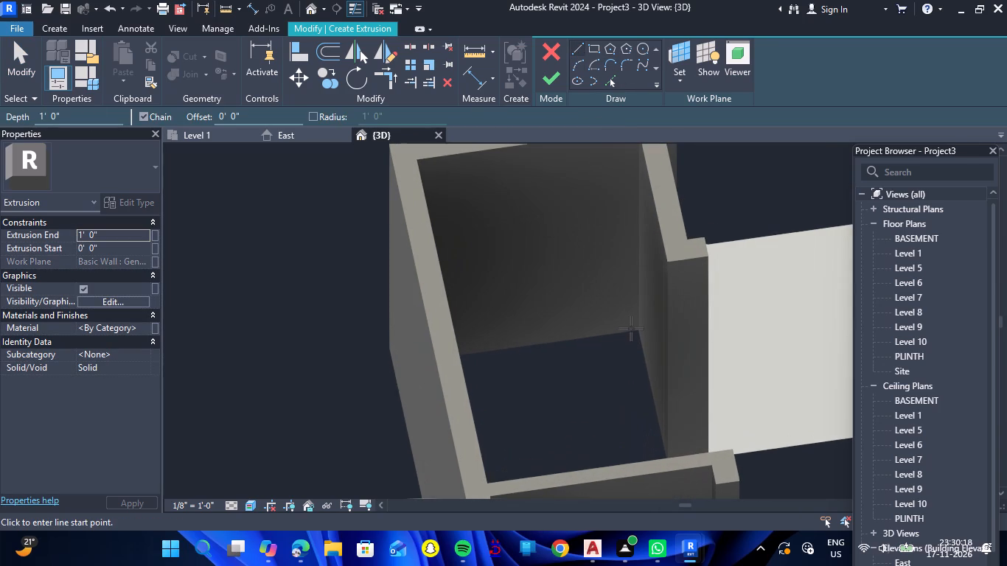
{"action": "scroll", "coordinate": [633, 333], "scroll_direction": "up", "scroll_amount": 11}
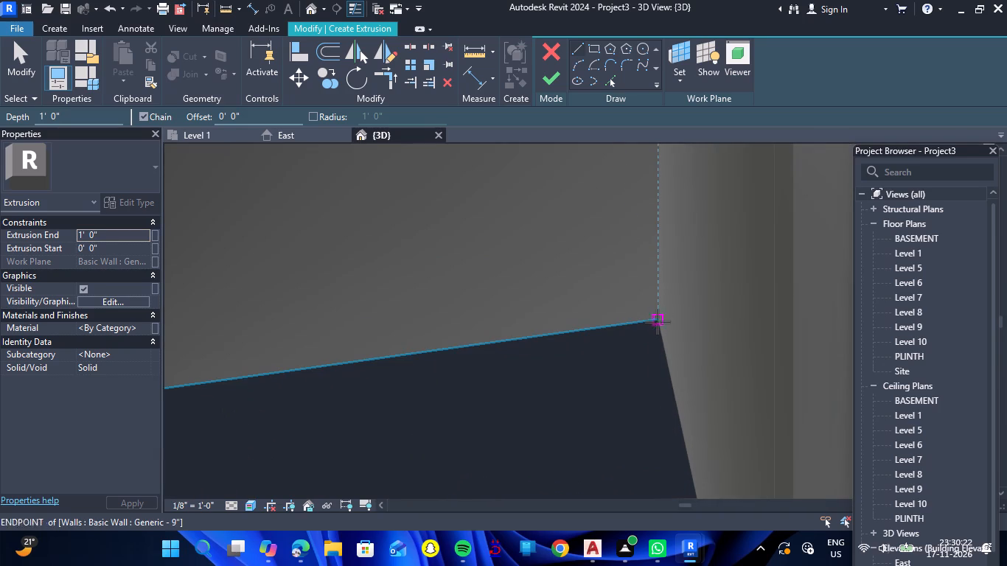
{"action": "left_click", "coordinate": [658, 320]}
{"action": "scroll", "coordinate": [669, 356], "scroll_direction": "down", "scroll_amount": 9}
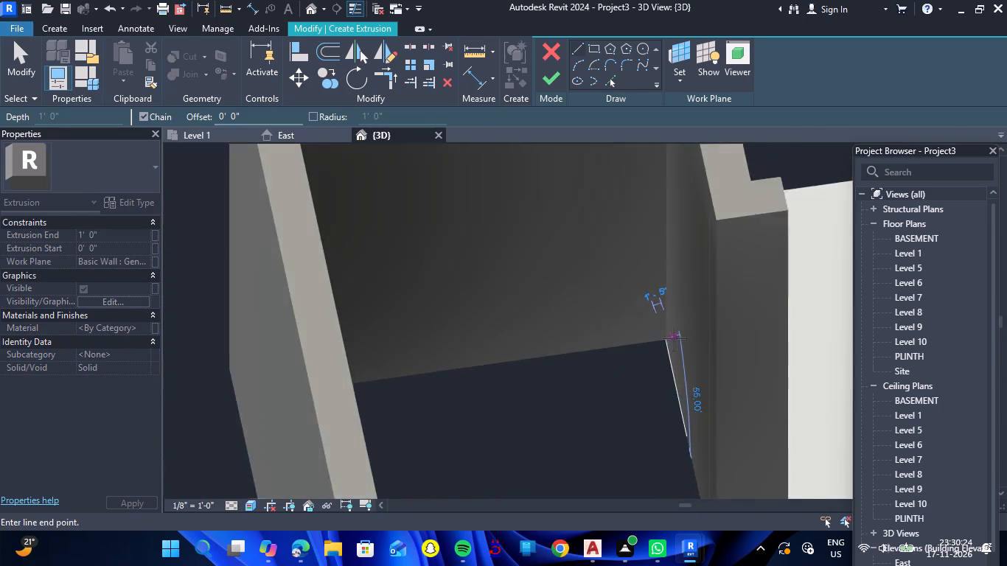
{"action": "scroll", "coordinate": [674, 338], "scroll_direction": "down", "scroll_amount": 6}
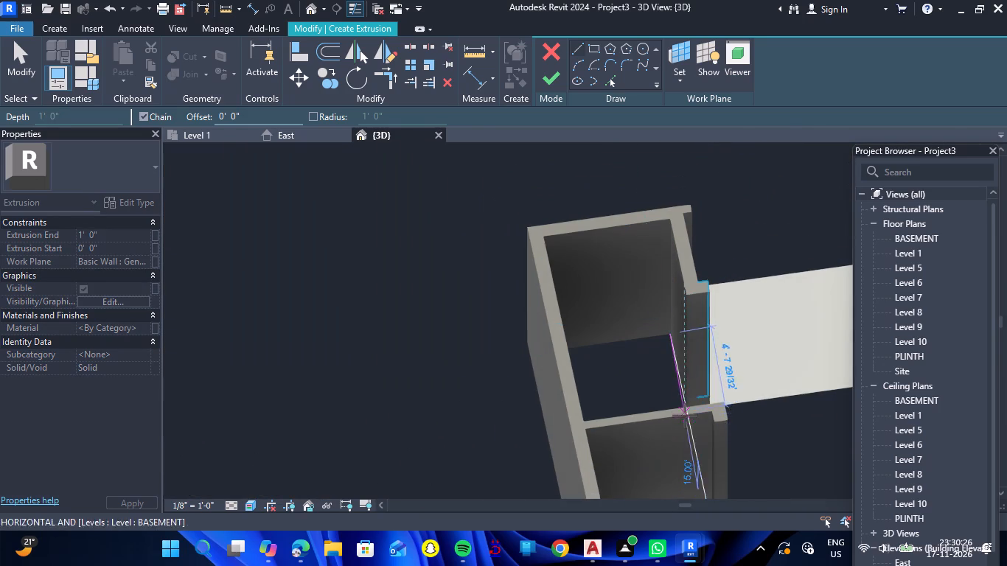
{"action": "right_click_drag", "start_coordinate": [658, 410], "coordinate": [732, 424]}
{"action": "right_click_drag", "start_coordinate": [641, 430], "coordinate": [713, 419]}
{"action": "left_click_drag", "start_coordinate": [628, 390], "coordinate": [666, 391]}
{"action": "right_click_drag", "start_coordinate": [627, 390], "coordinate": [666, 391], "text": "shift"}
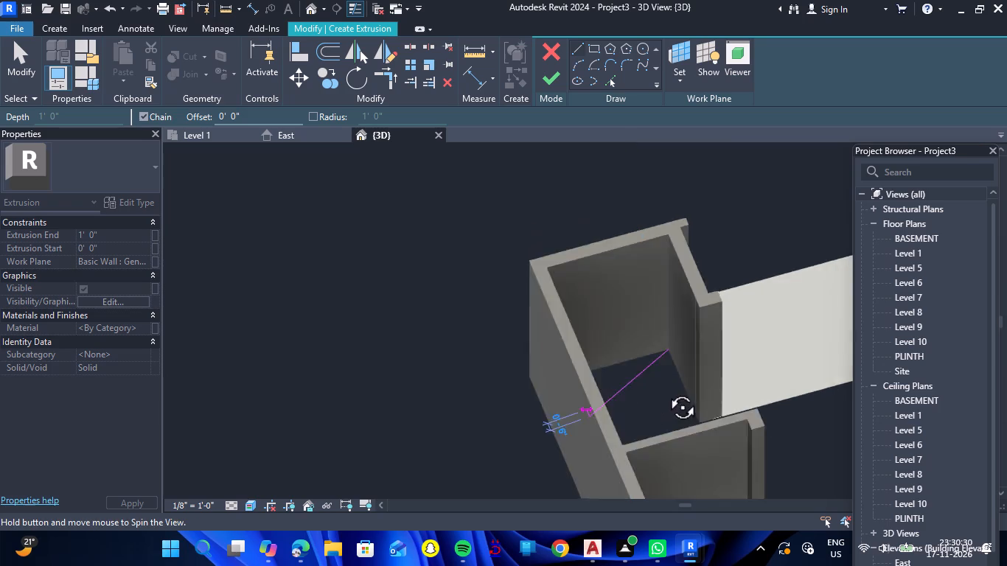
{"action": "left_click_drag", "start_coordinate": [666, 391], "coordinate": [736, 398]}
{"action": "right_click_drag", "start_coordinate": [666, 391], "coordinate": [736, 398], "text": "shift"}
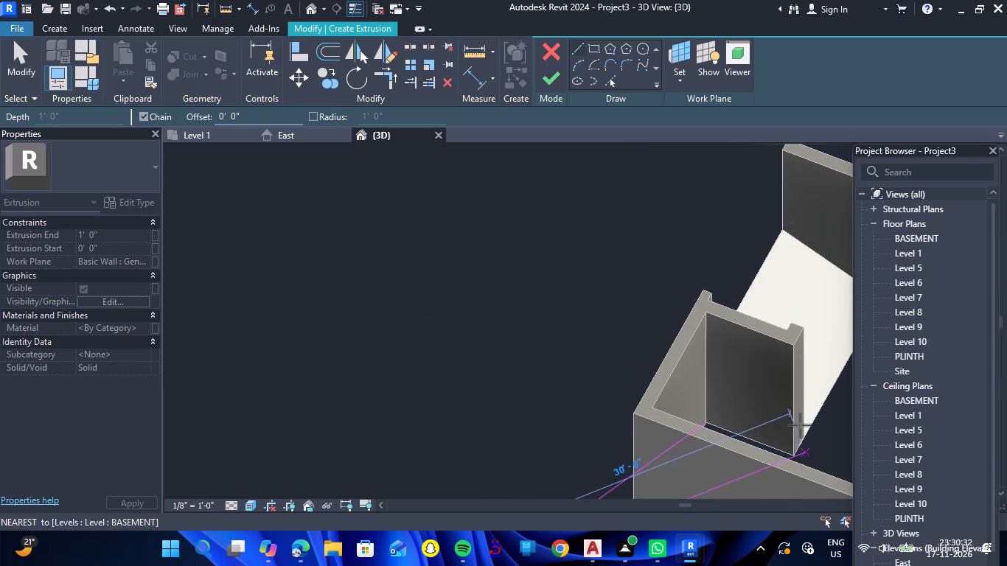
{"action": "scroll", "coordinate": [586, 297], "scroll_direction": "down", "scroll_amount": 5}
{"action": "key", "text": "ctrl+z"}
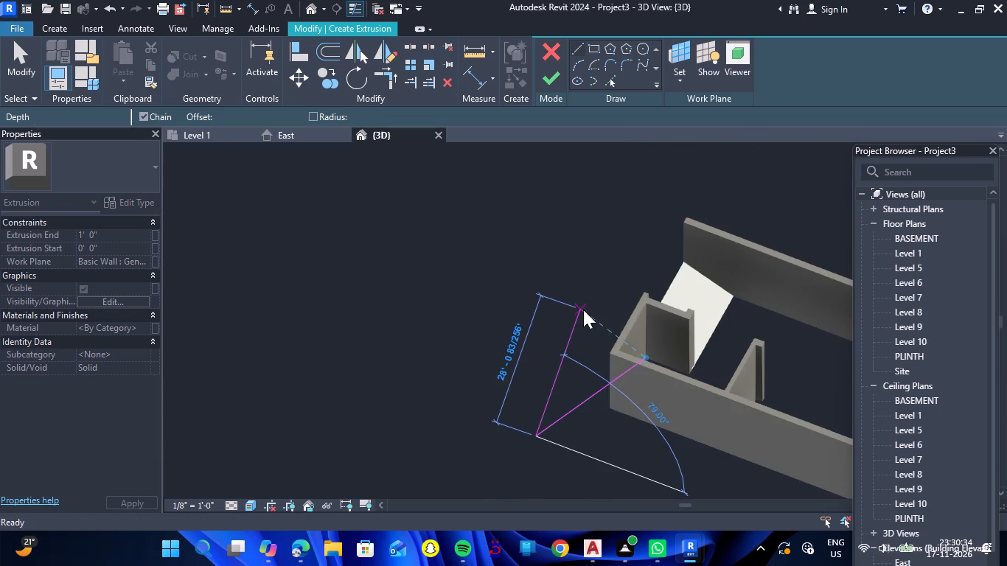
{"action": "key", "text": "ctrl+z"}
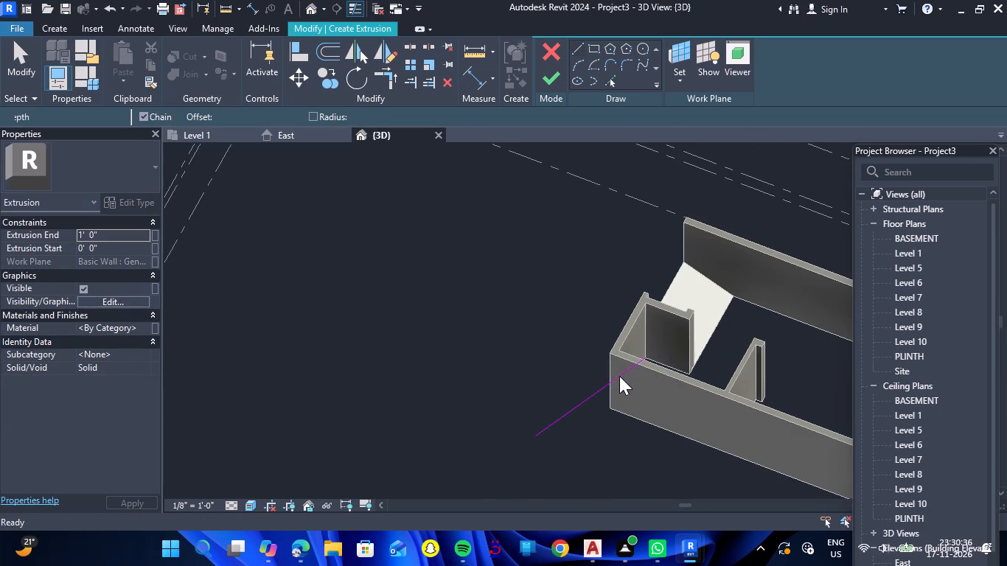
Sketch a triangular ramp profile along the wall's base, about 2'-1 1/2" high with a slope about 5'-8" long, and finish the 1'-0" extrusion.
{"action": "scroll", "coordinate": [644, 342], "scroll_direction": "down", "scroll_amount": 4}
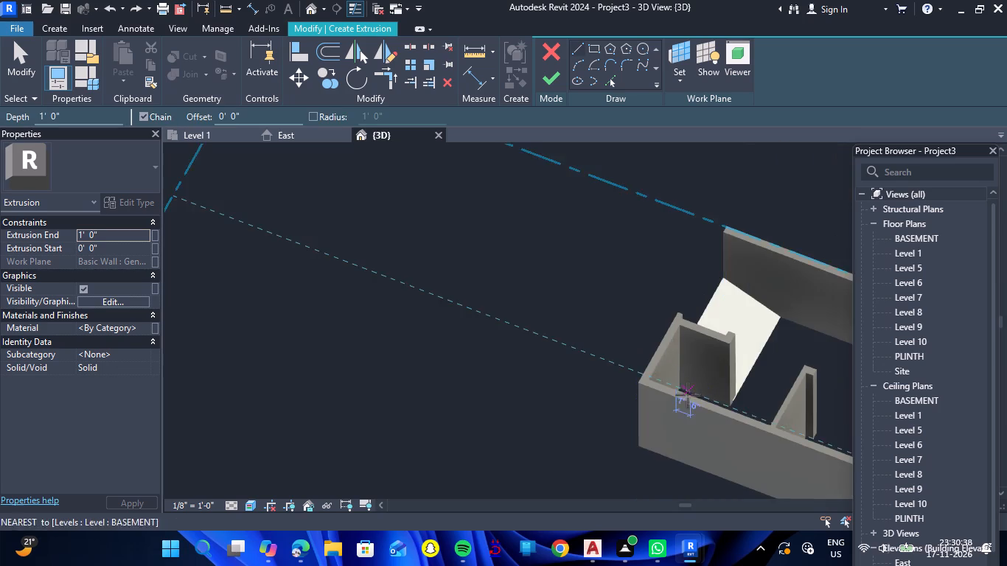
{"action": "scroll", "coordinate": [688, 395], "scroll_direction": "up", "scroll_amount": 6}
{"action": "scroll", "coordinate": [765, 416], "scroll_direction": "up", "scroll_amount": 5}
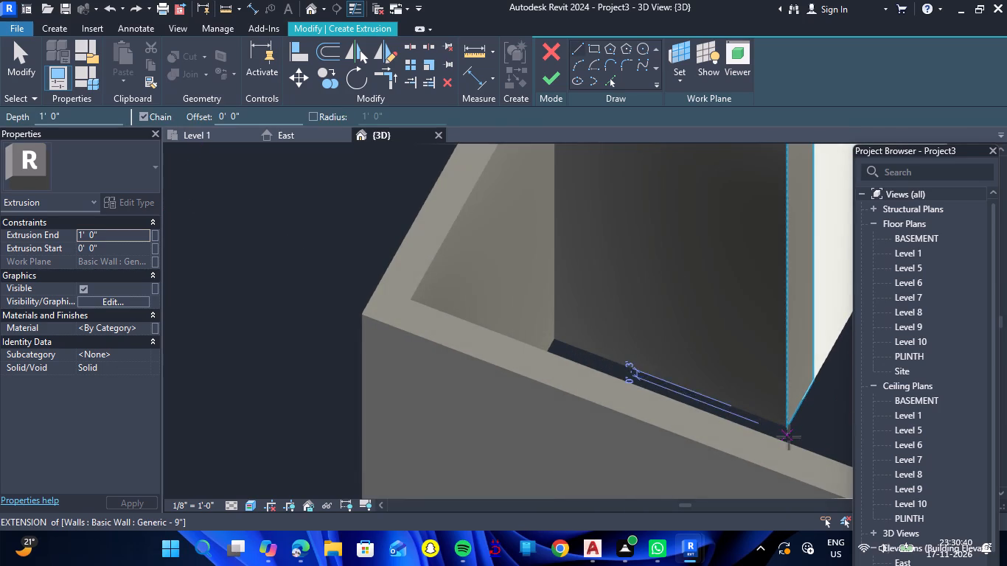
{"action": "scroll", "coordinate": [789, 437], "scroll_direction": "up", "scroll_amount": 4}
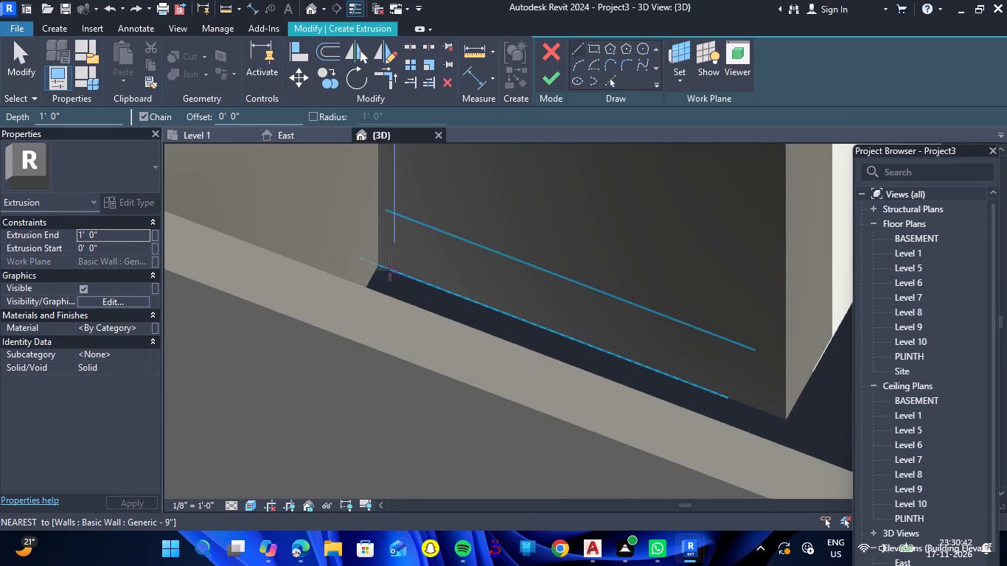
{"action": "left_click", "coordinate": [381, 265]}
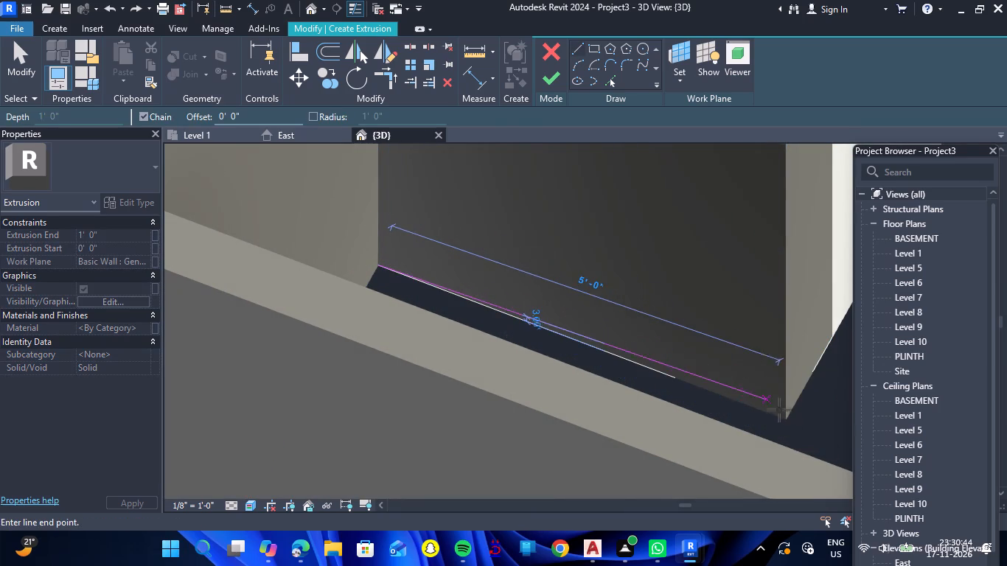
{"action": "left_click", "coordinate": [784, 422]}
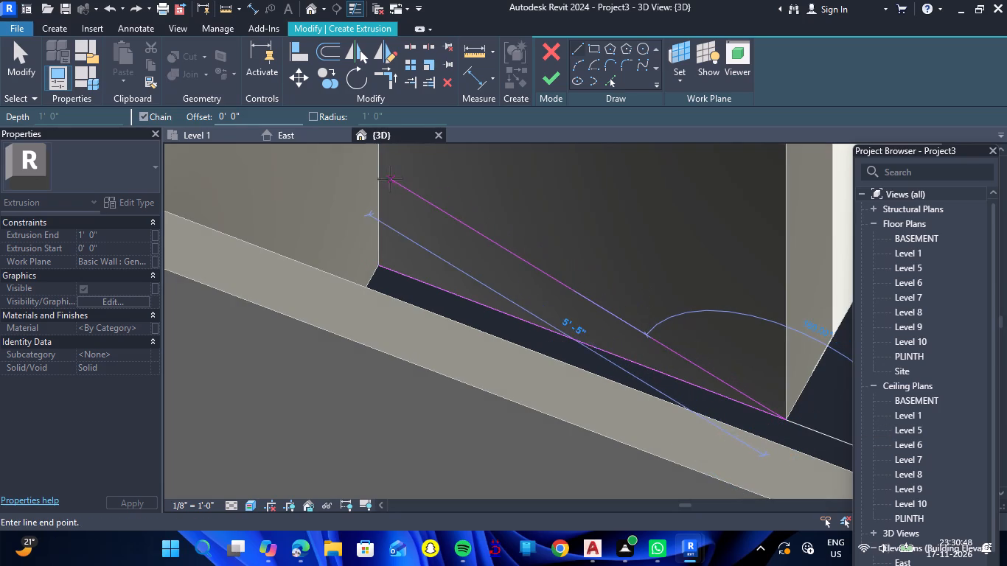
{"action": "left_click", "coordinate": [380, 161]}
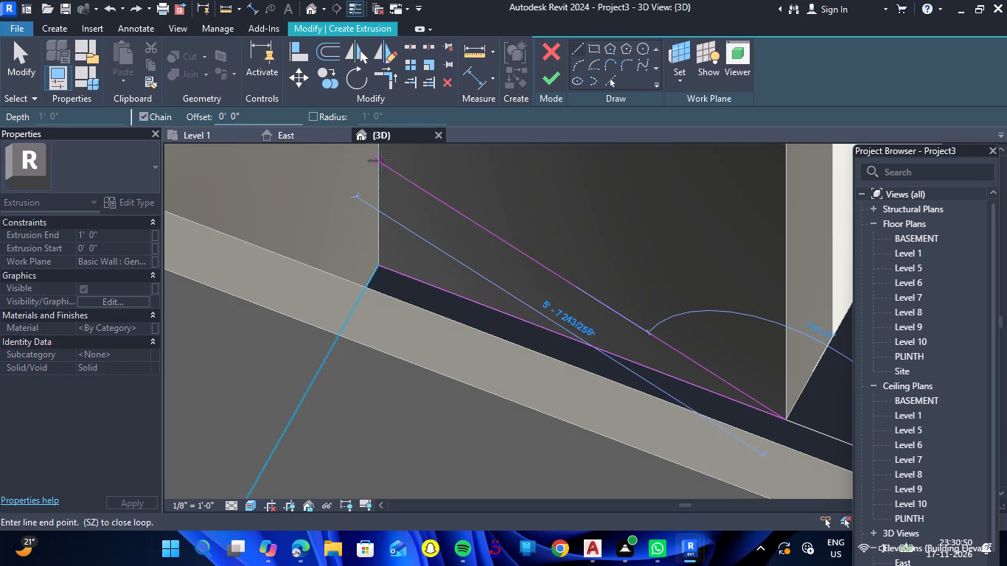
{"action": "left_click", "coordinate": [378, 268]}
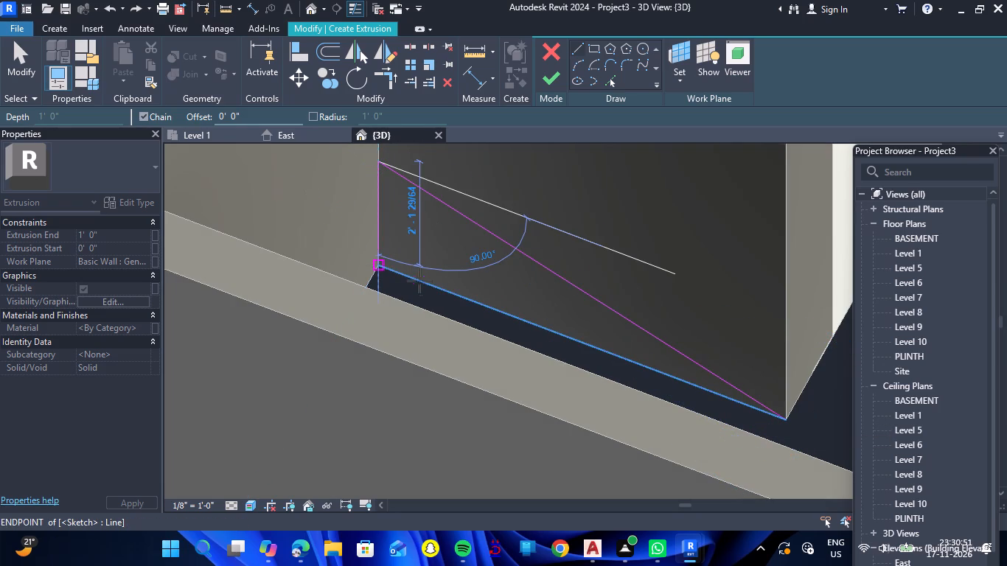
{"action": "key", "text": "Escape"}
{"action": "scroll", "coordinate": [427, 282], "scroll_direction": "down", "scroll_amount": 3}
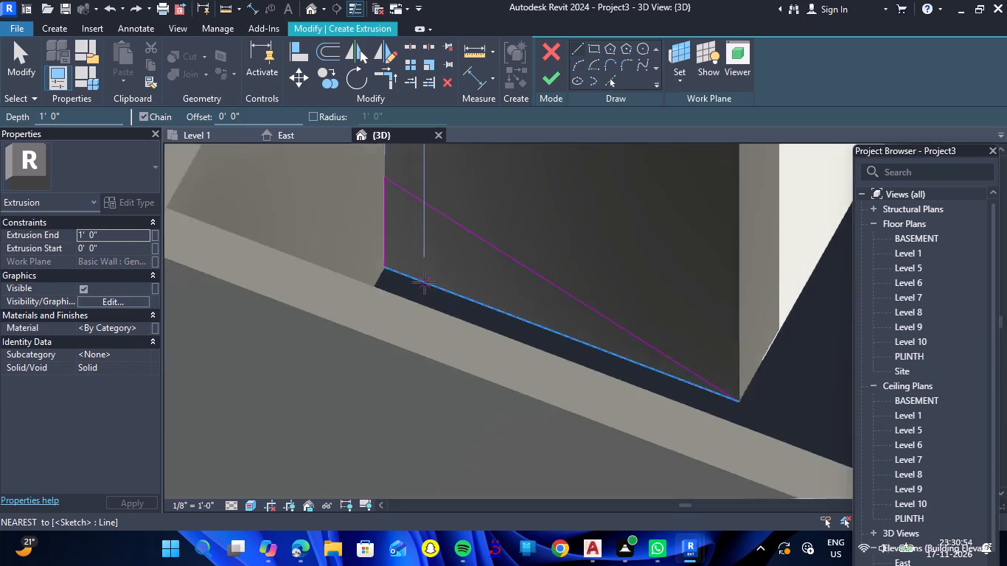
{"action": "scroll", "coordinate": [425, 282], "scroll_direction": "down", "scroll_amount": 3}
{"action": "key", "text": "Escape"}
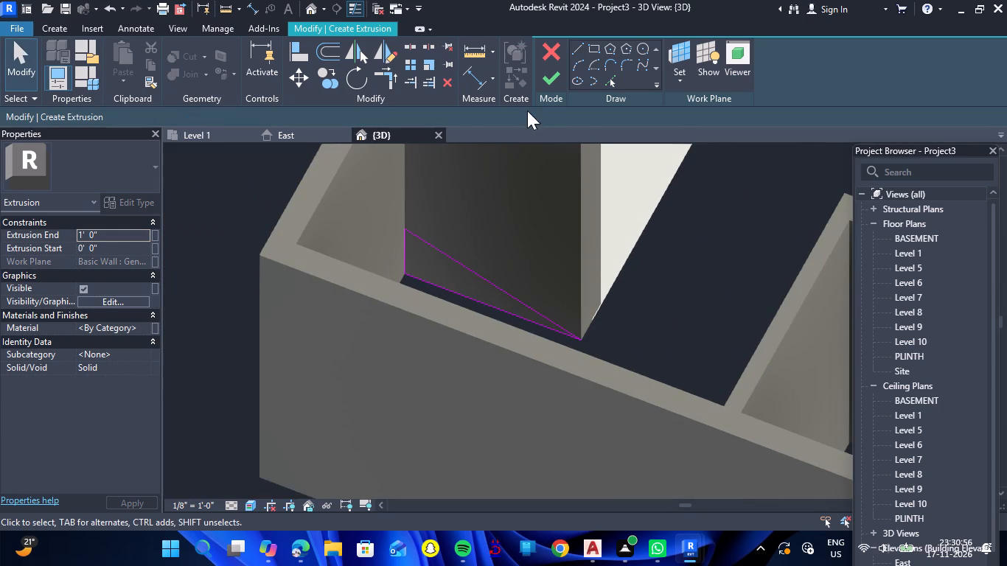
{"action": "left_click", "coordinate": [546, 77]}
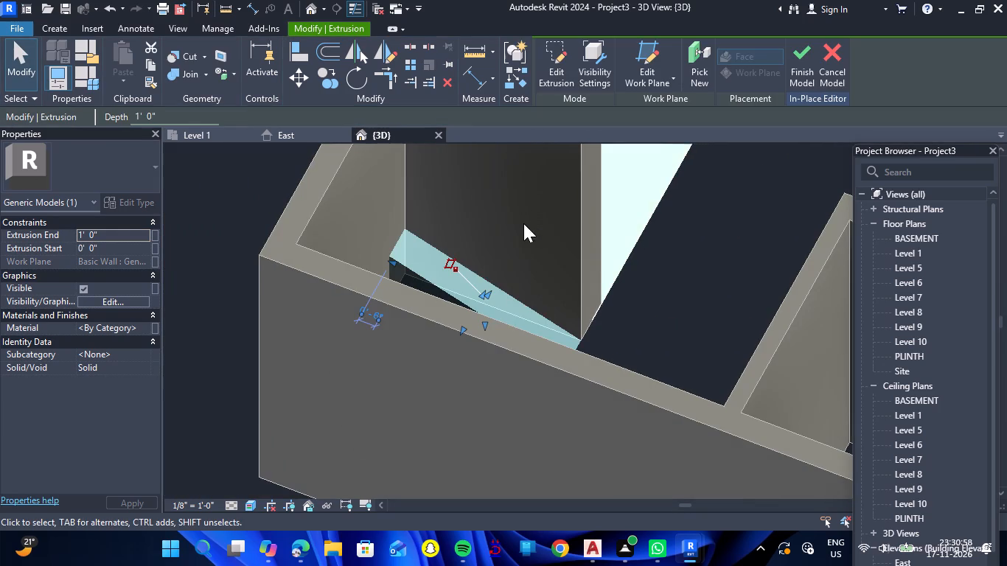
Stretch the smaller gate's ramp extrusion toward the opposite outer wall to a depth of about 3'-2".
{"action": "scroll", "coordinate": [534, 237], "scroll_direction": "down", "scroll_amount": 6}
{"action": "left_click_drag", "start_coordinate": [613, 270], "coordinate": [607, 282]}
{"action": "right_click_drag", "start_coordinate": [613, 270], "coordinate": [607, 282], "text": "shift"}
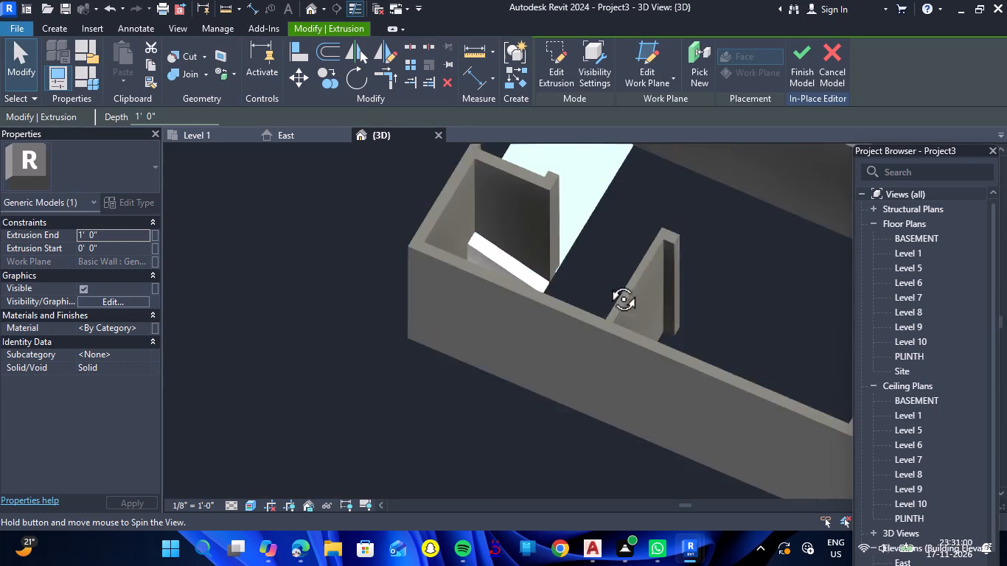
{"action": "right_click_drag", "start_coordinate": [607, 282], "coordinate": [554, 302], "text": "shift"}
{"action": "left_click_drag", "start_coordinate": [607, 282], "coordinate": [554, 302]}
{"action": "left_click", "coordinate": [453, 245]}
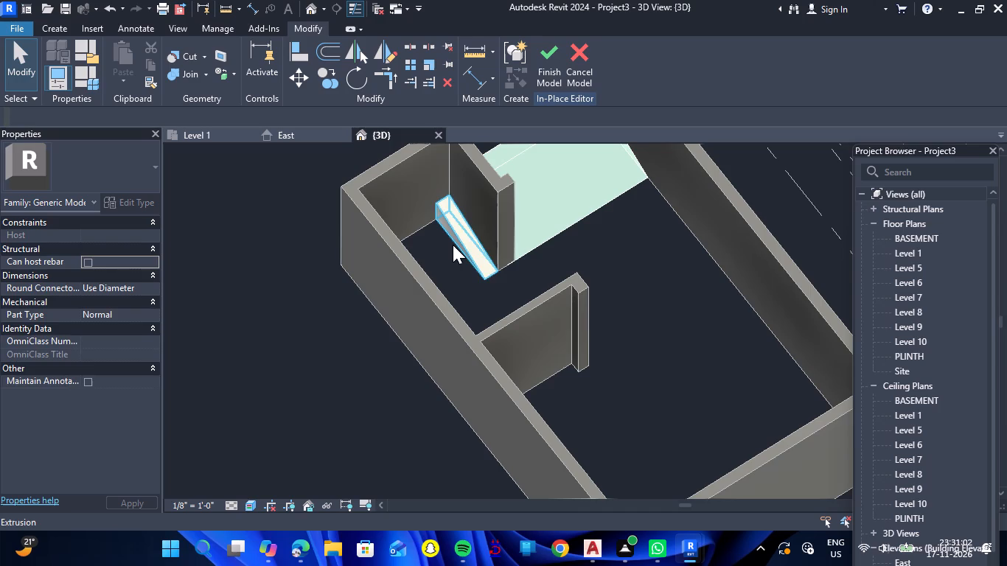
{"action": "scroll", "coordinate": [461, 250], "scroll_direction": "up", "scroll_amount": 5}
{"action": "left_click_drag", "start_coordinate": [450, 240], "coordinate": [443, 252]}
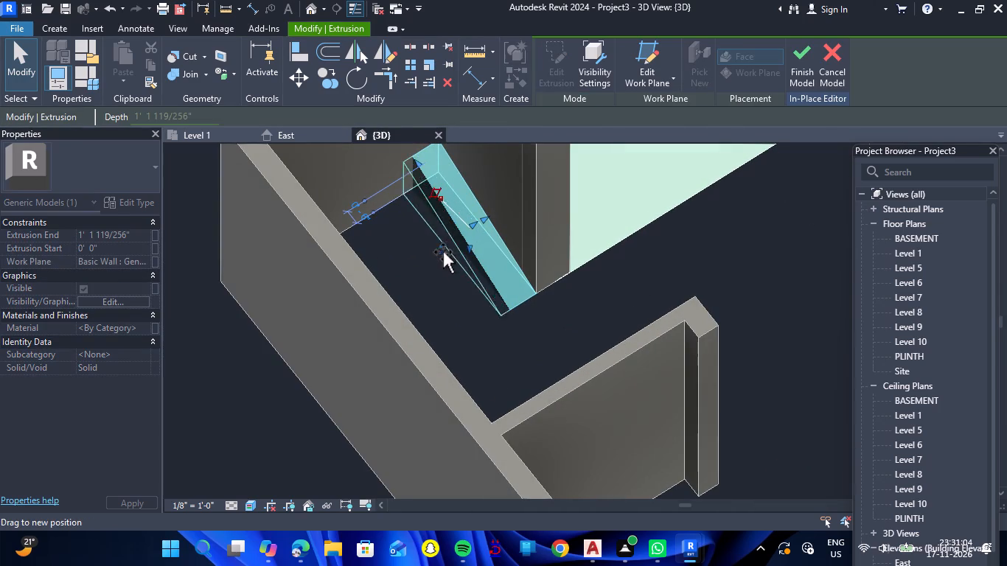
{"action": "left_click_drag", "start_coordinate": [443, 252], "coordinate": [408, 293]}
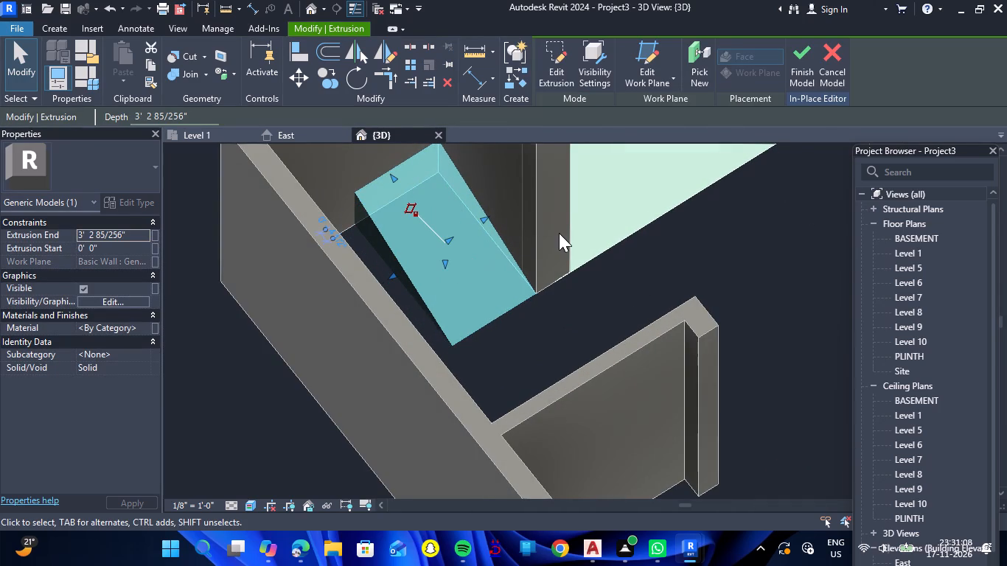
Examine the smaller gate's ramp and the main ramp together from above and from the outer side.
{"action": "scroll", "coordinate": [559, 233], "scroll_direction": "down", "scroll_amount": 2}
{"action": "scroll", "coordinate": [115, 265], "scroll_direction": "down", "scroll_amount": 3}
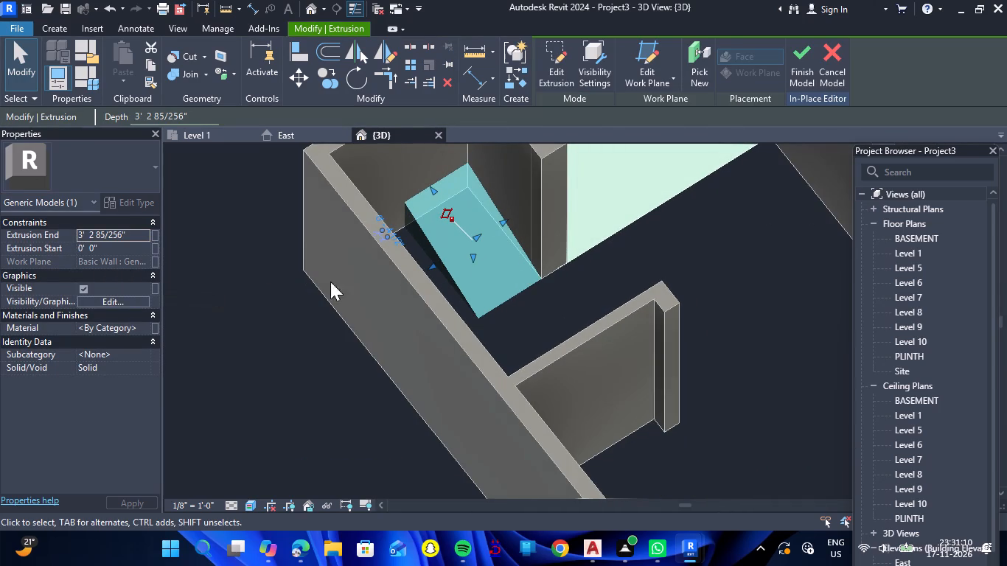
{"action": "scroll", "coordinate": [345, 282], "scroll_direction": "down", "scroll_amount": 4}
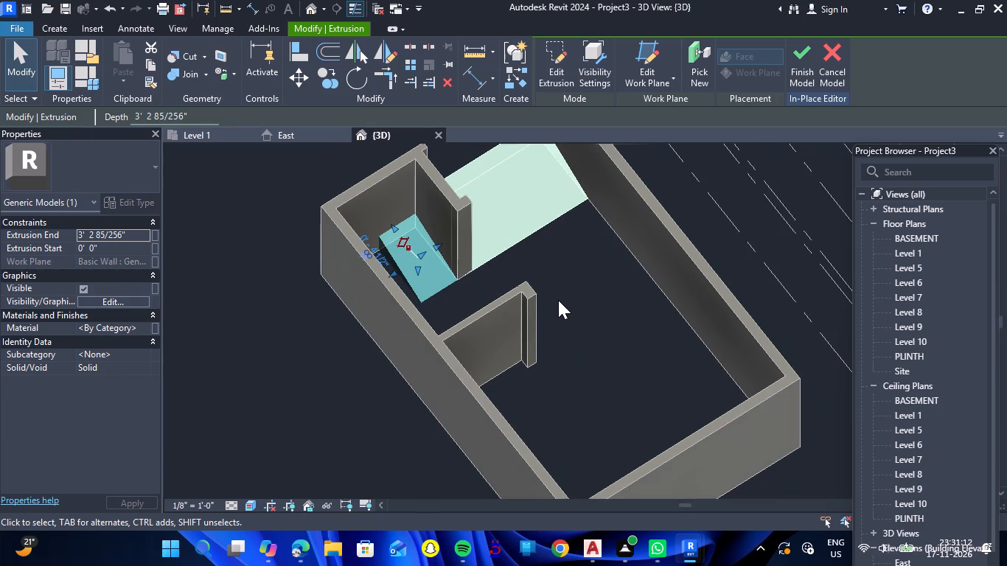
{"action": "left_click_drag", "start_coordinate": [576, 305], "coordinate": [506, 282]}
{"action": "right_click_drag", "start_coordinate": [576, 305], "coordinate": [506, 282], "text": "shift"}
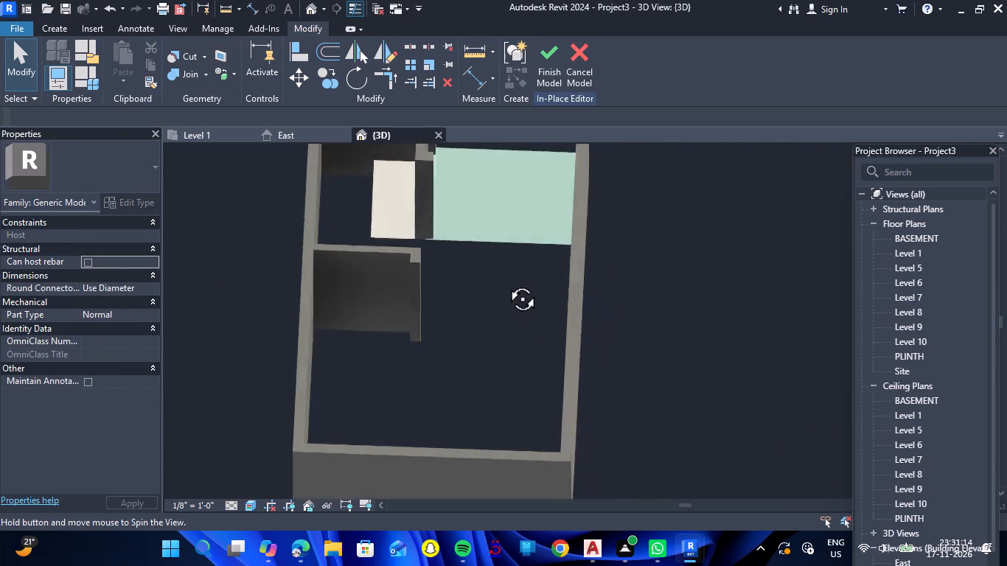
{"action": "left_click_drag", "start_coordinate": [506, 282], "coordinate": [534, 266]}
{"action": "right_click_drag", "start_coordinate": [506, 282], "coordinate": [534, 266], "text": "shift"}
{"action": "left_click_drag", "start_coordinate": [521, 282], "coordinate": [477, 265]}
{"action": "right_click_drag", "start_coordinate": [521, 282], "coordinate": [477, 265], "text": "shift"}
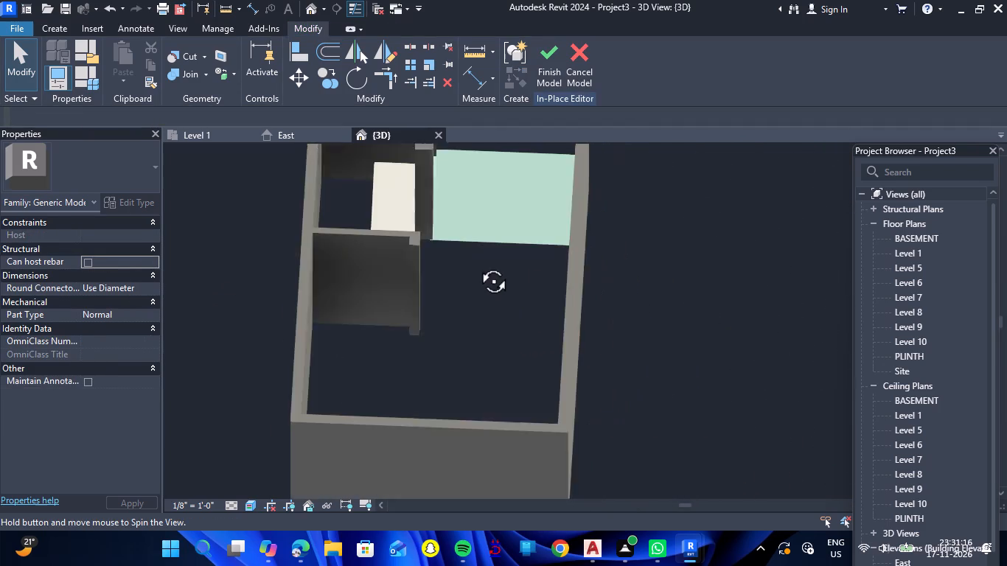
{"action": "right_click_drag", "start_coordinate": [477, 265], "coordinate": [454, 250], "text": "shift"}
{"action": "left_click_drag", "start_coordinate": [477, 265], "coordinate": [454, 250]}
{"action": "scroll", "coordinate": [537, 259], "scroll_direction": "down", "scroll_amount": 5}
{"action": "right_click_drag", "start_coordinate": [582, 270], "coordinate": [496, 279], "text": "shift"}
{"action": "left_click_drag", "start_coordinate": [582, 270], "coordinate": [496, 279], "text": "shift"}
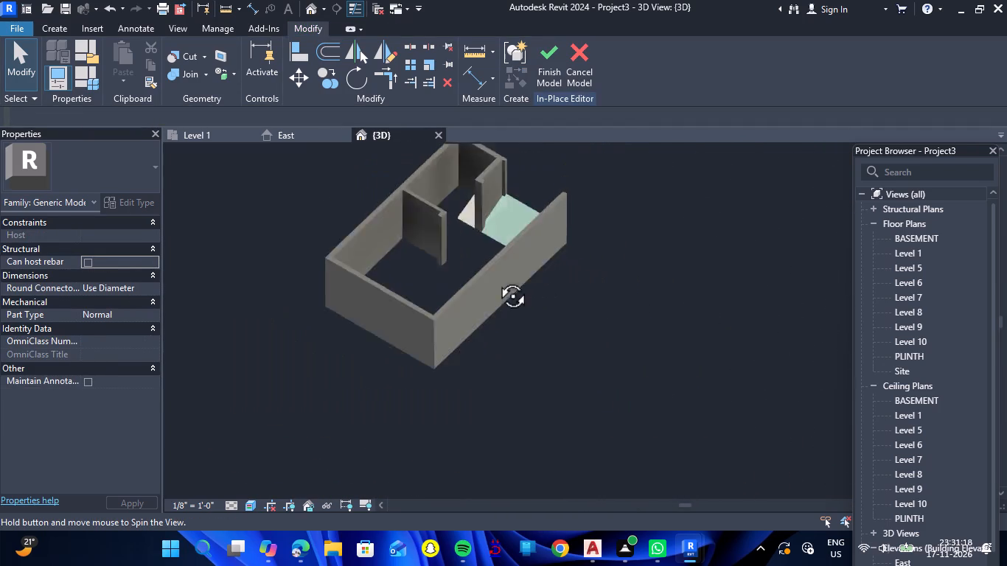
{"action": "right_click_drag", "start_coordinate": [496, 279], "coordinate": [349, 219], "text": "shift"}
{"action": "left_click_drag", "start_coordinate": [496, 279], "coordinate": [349, 219], "text": "shift"}
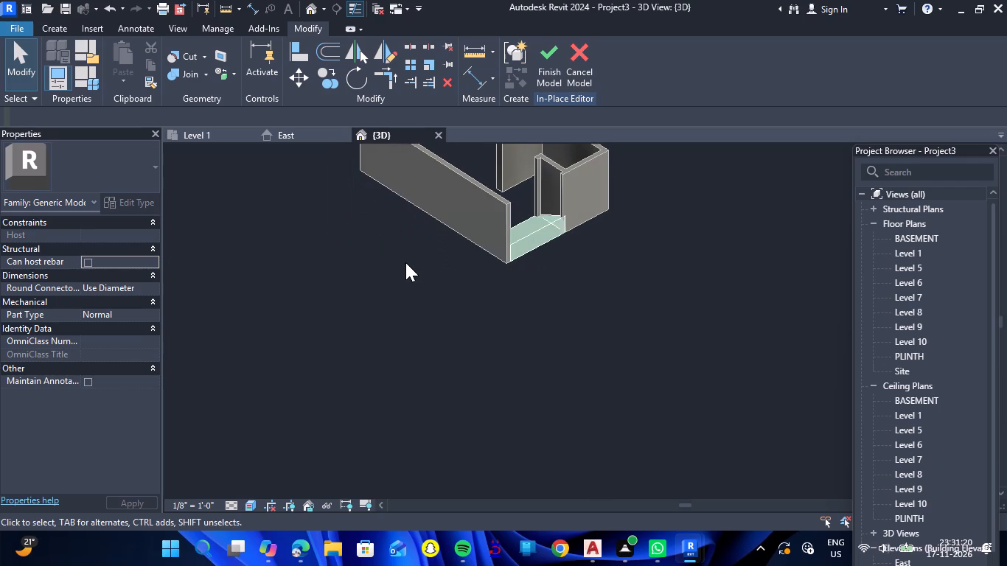
Open the main ramp's extrusion sketch, measure the height of the profile's vertical edge, and finish the sketch.
{"action": "scroll", "coordinate": [555, 218], "scroll_direction": "up", "scroll_amount": 13}
{"action": "left_click", "coordinate": [560, 220]}
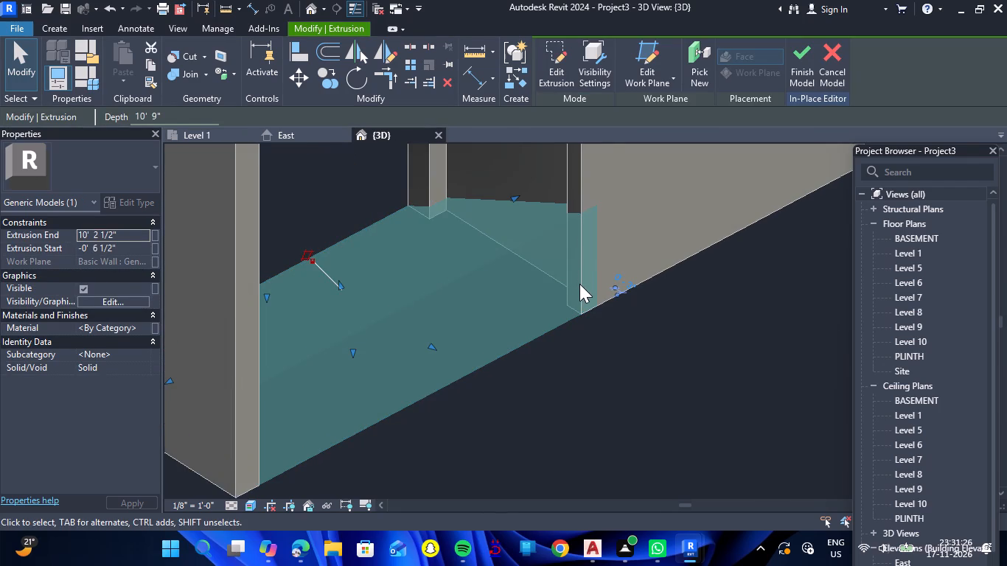
{"action": "scroll", "coordinate": [579, 284], "scroll_direction": "down", "scroll_amount": 6}
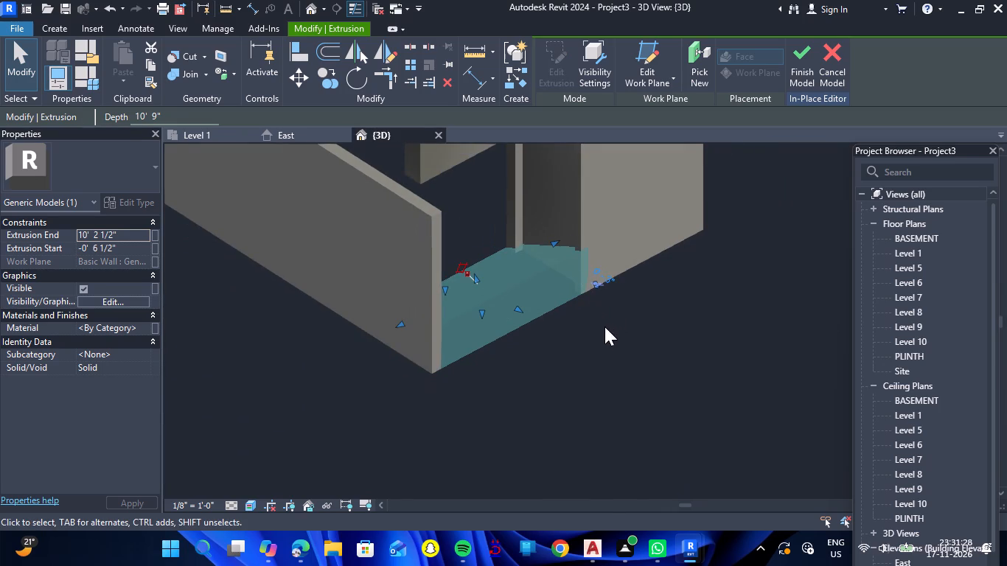
{"action": "key", "text": "Escape"}
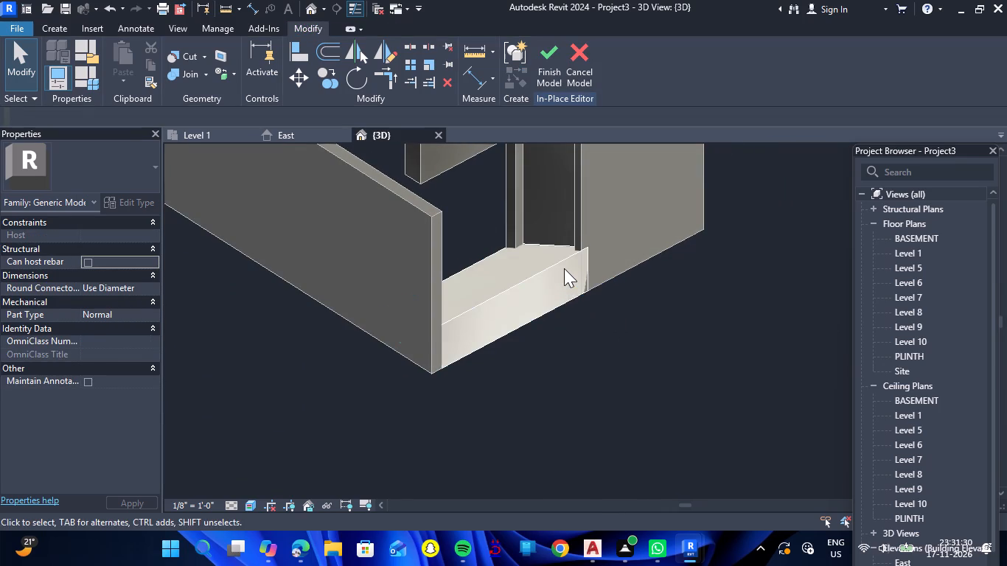
{"action": "double_click", "coordinate": [561, 264]}
{"action": "scroll", "coordinate": [576, 274], "scroll_direction": "up", "scroll_amount": 4}
{"action": "left_click", "coordinate": [584, 271]}
{"action": "scroll", "coordinate": [601, 308], "scroll_direction": "up", "scroll_amount": 6}
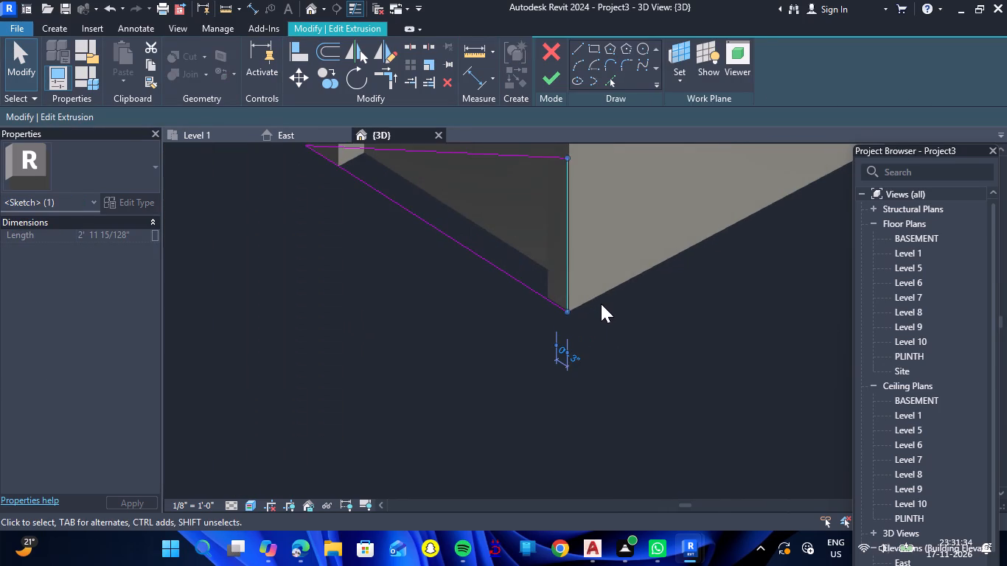
{"action": "scroll", "coordinate": [407, 100], "scroll_direction": "down", "scroll_amount": 3}
{"action": "left_click", "coordinate": [225, 13]}
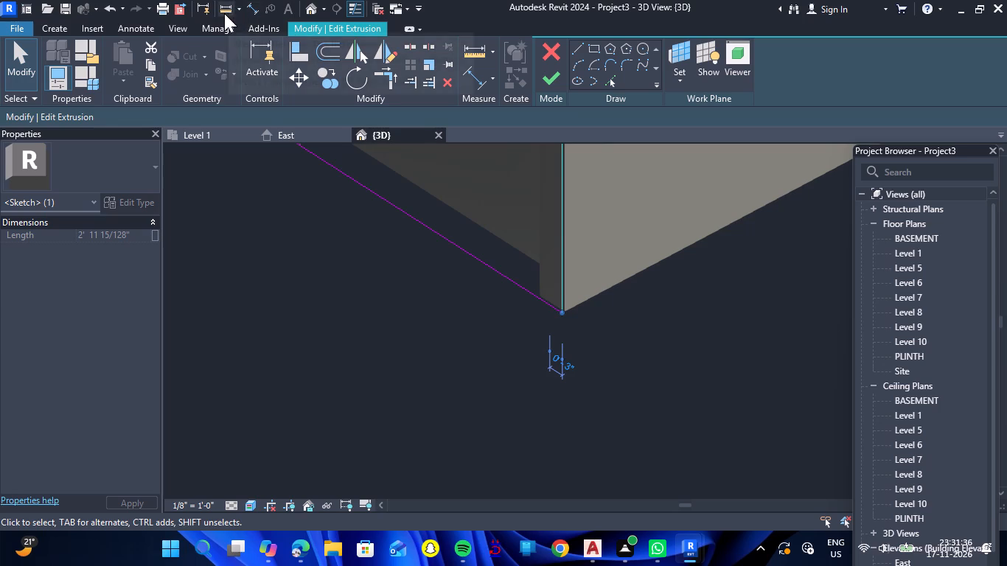
{"action": "scroll", "coordinate": [652, 321], "scroll_direction": "down", "scroll_amount": 5}
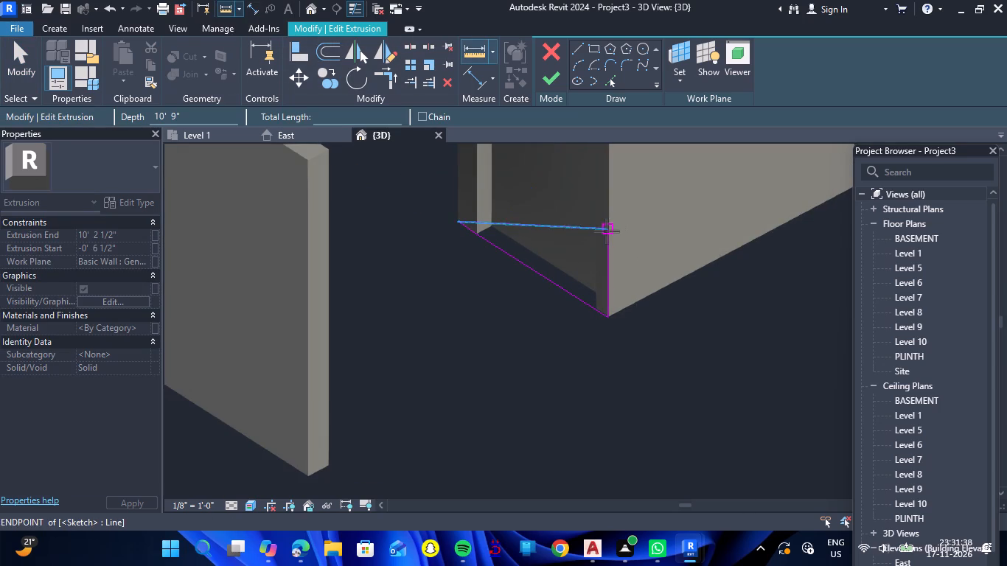
{"action": "left_click", "coordinate": [607, 231]}
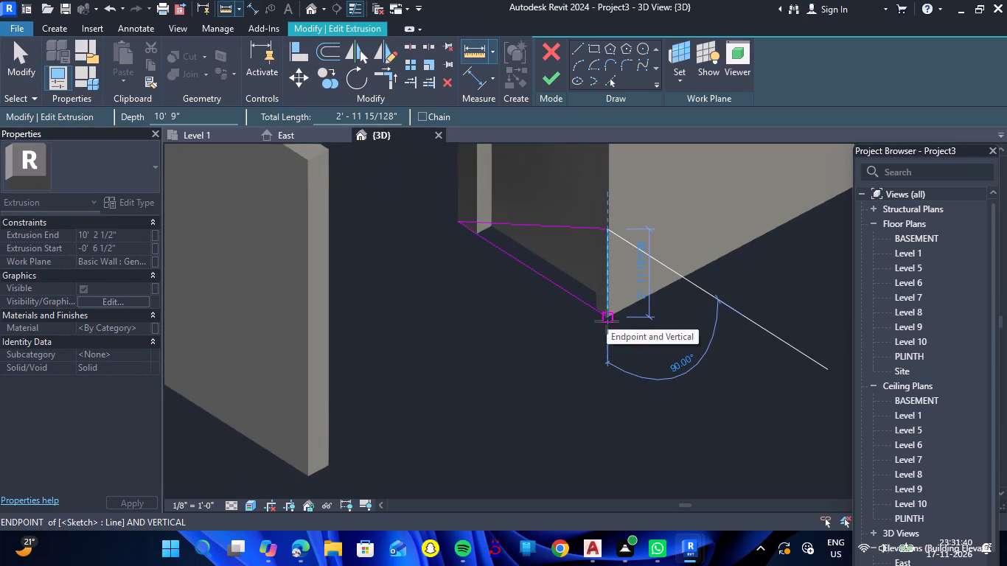
{"action": "key", "text": "Escape"}
{"action": "scroll", "coordinate": [627, 316], "scroll_direction": "down", "scroll_amount": 3}
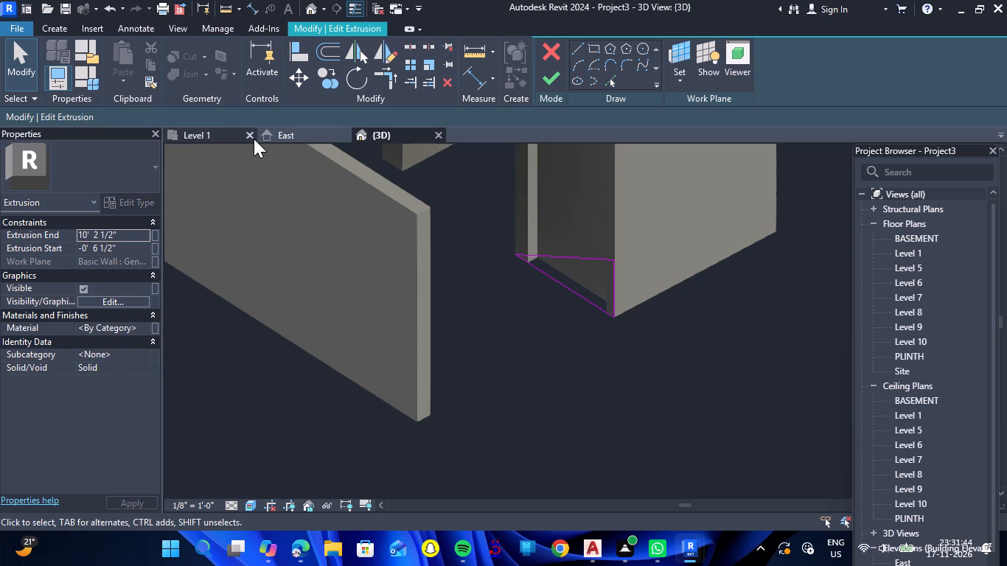
{"action": "scroll", "coordinate": [703, 443], "scroll_direction": "down", "scroll_amount": 1}
{"action": "left_click", "coordinate": [562, 83]}
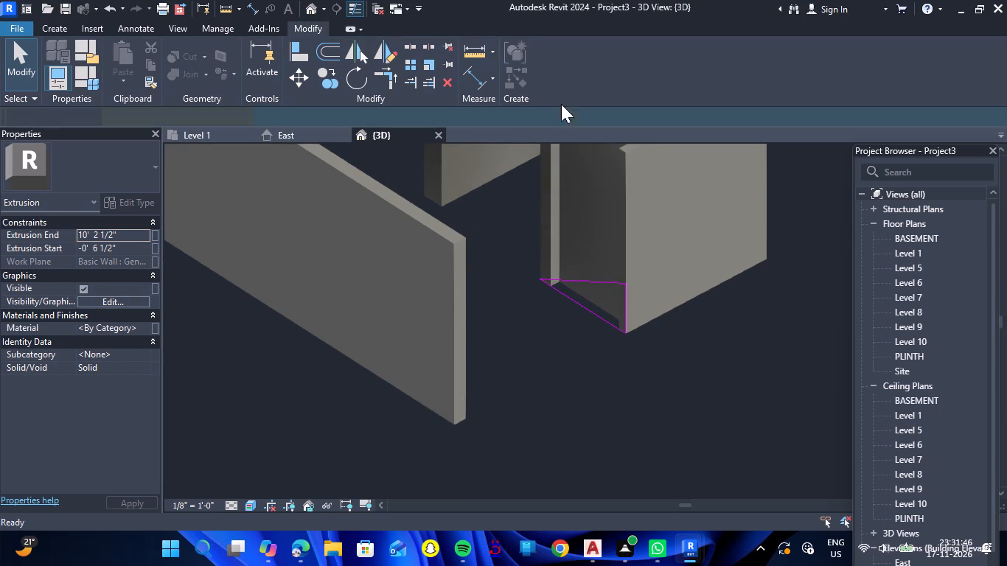
Open the smaller gate's ramp extrusion sketch and measure the profile's vertical edge from its top endpoint to the base corner.
{"action": "left_click_drag", "start_coordinate": [590, 376], "coordinate": [862, 365]}
{"action": "right_click_drag", "start_coordinate": [588, 375], "coordinate": [862, 365], "text": "shift"}
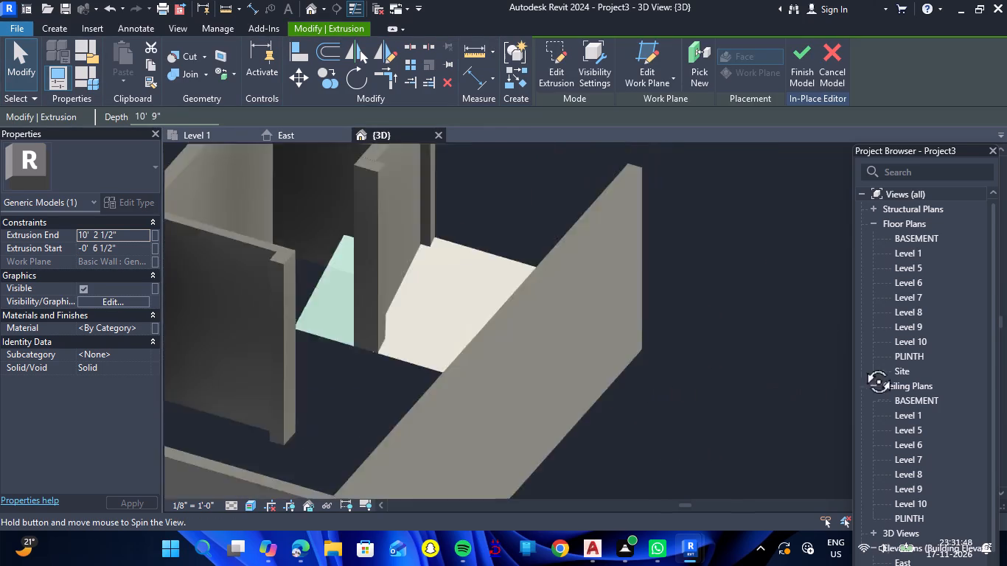
{"action": "right_click_drag", "start_coordinate": [862, 365], "coordinate": [882, 359], "text": "shift"}
{"action": "left_click_drag", "start_coordinate": [862, 365], "coordinate": [882, 359]}
{"action": "left_click_drag", "start_coordinate": [523, 382], "coordinate": [518, 455], "text": "shift"}
{"action": "right_click_drag", "start_coordinate": [522, 382], "coordinate": [518, 455], "text": "shift"}
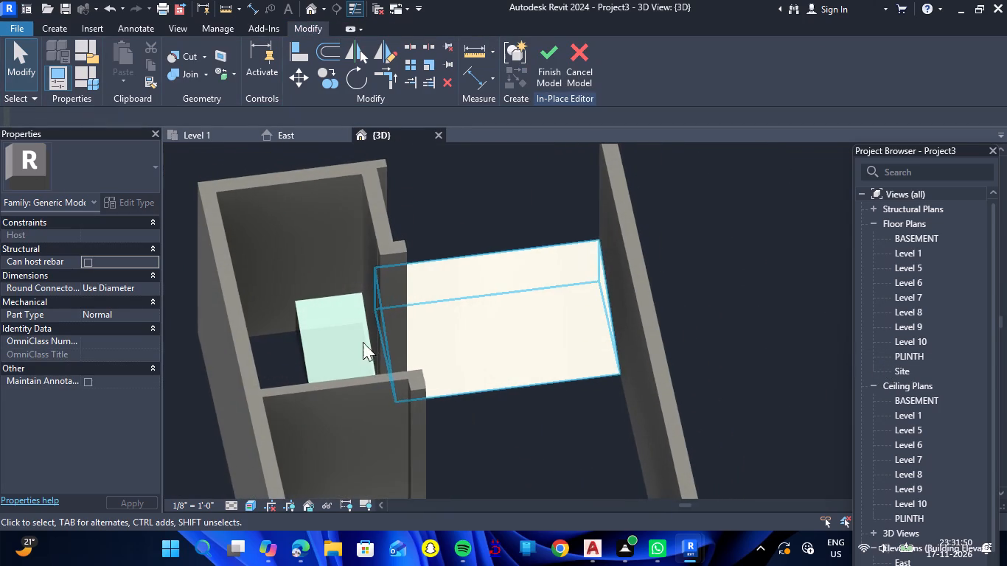
{"action": "scroll", "coordinate": [333, 314], "scroll_direction": "up", "scroll_amount": 7}
{"action": "scroll", "coordinate": [210, 341], "scroll_direction": "up", "scroll_amount": 5}
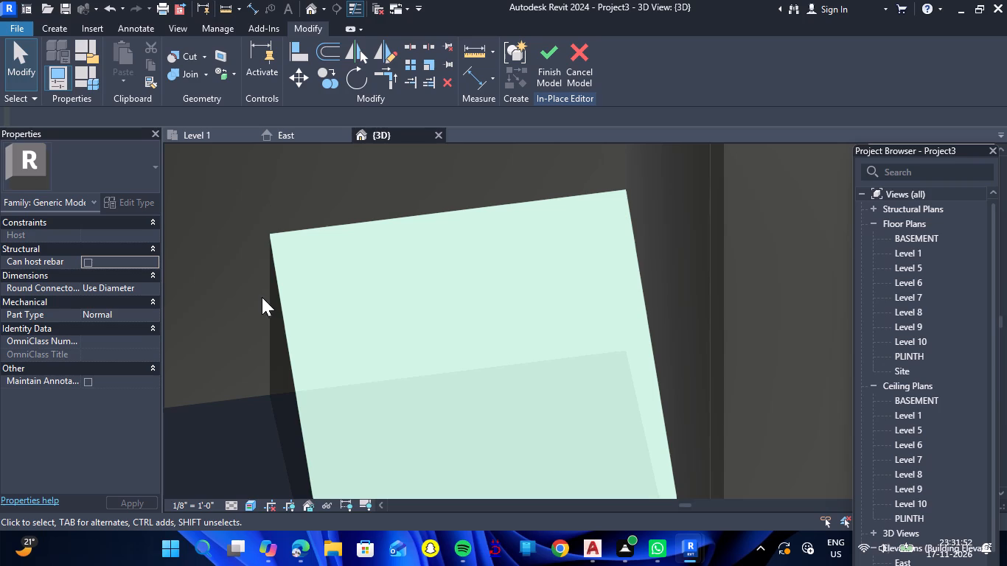
{"action": "left_click", "coordinate": [280, 307]}
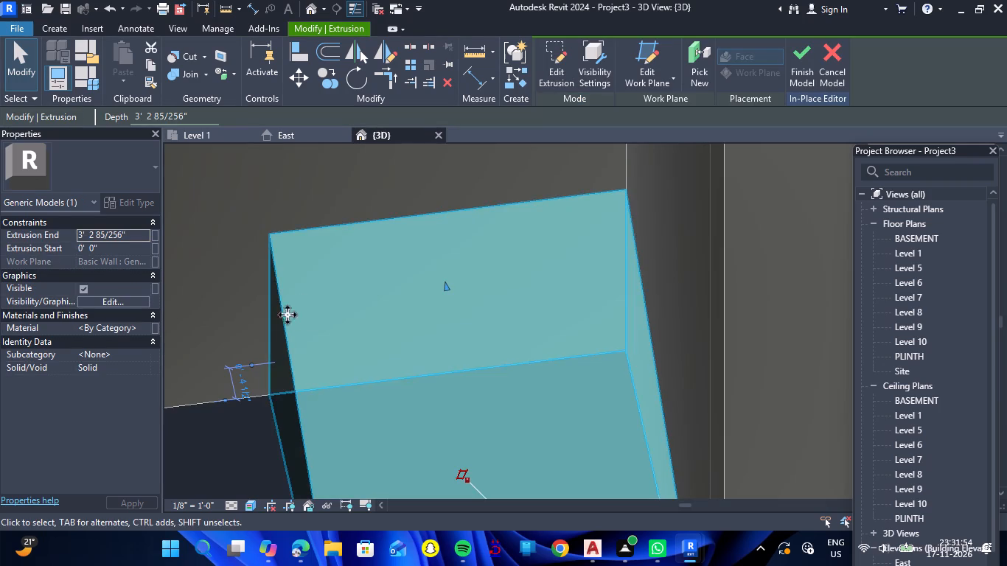
{"action": "double_click", "coordinate": [282, 272]}
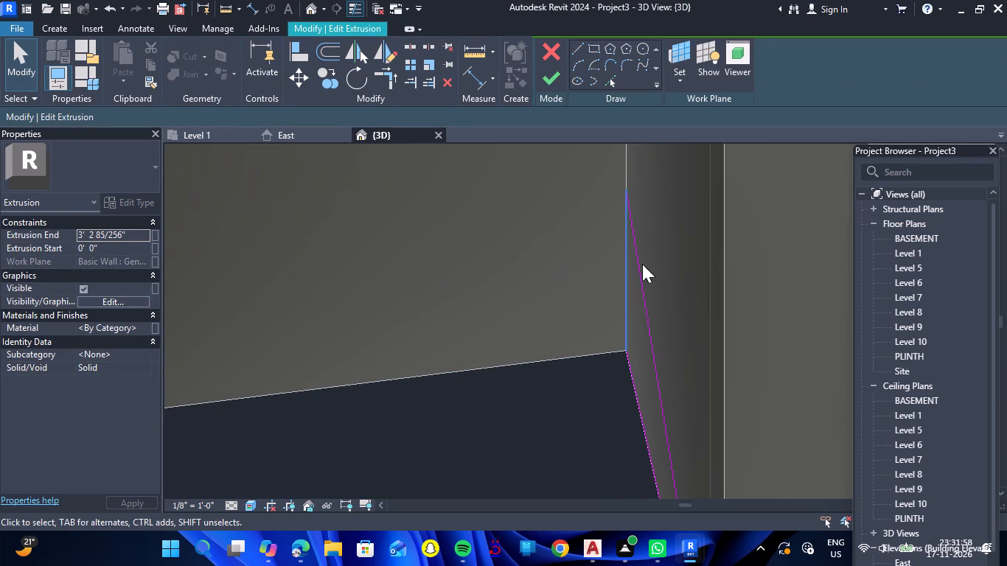
{"action": "left_click", "coordinate": [626, 278]}
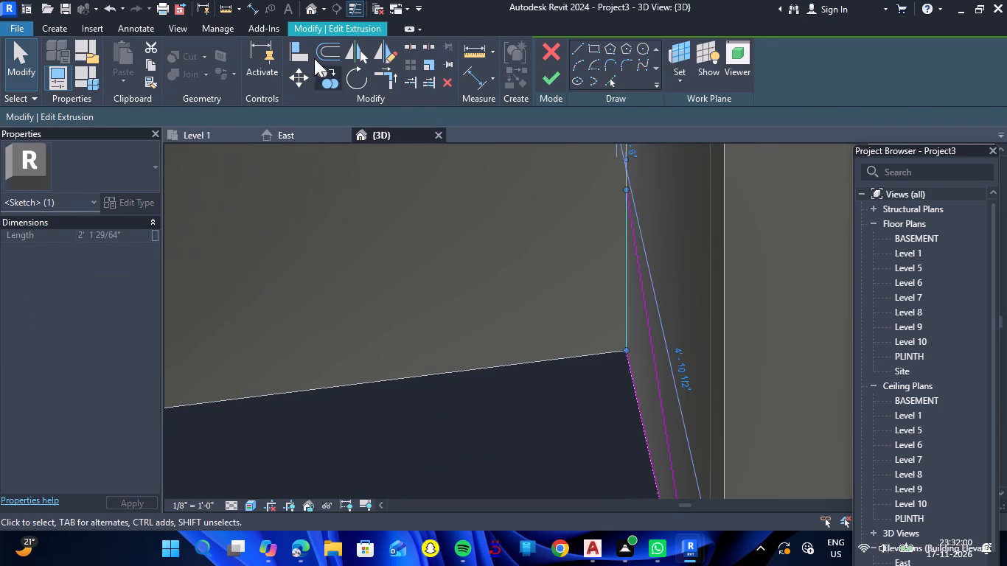
{"action": "left_click", "coordinate": [223, 10]}
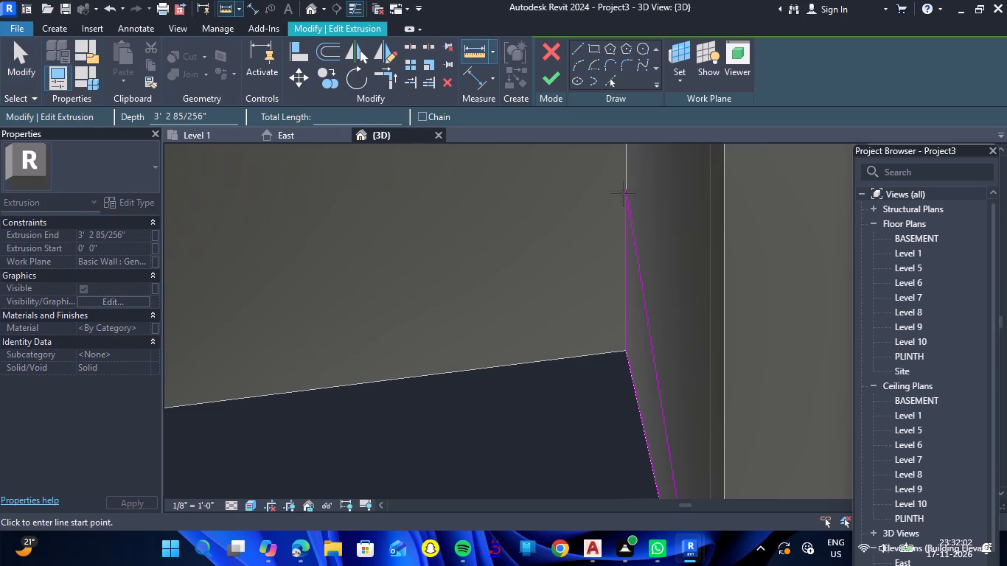
{"action": "left_click", "coordinate": [626, 192]}
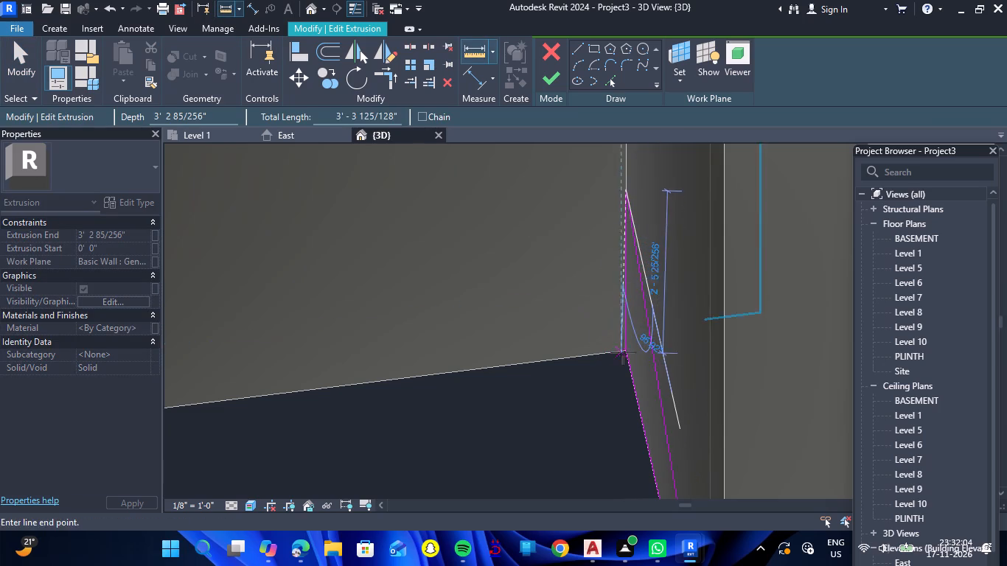
{"action": "scroll", "coordinate": [630, 355], "scroll_direction": "up", "scroll_amount": 11}
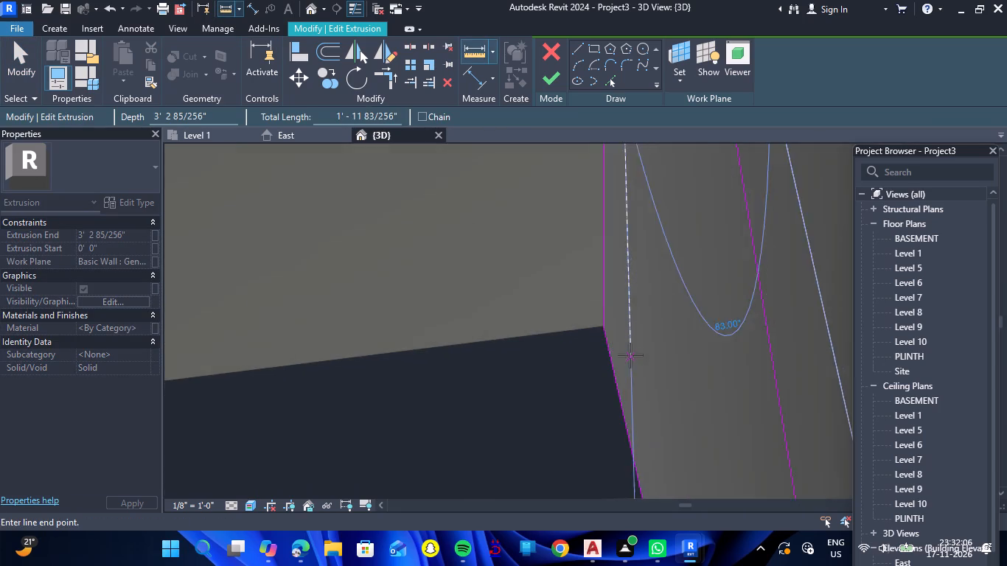
{"action": "scroll", "coordinate": [630, 355], "scroll_direction": "up", "scroll_amount": 2}
{"action": "left_click", "coordinate": [593, 316]}
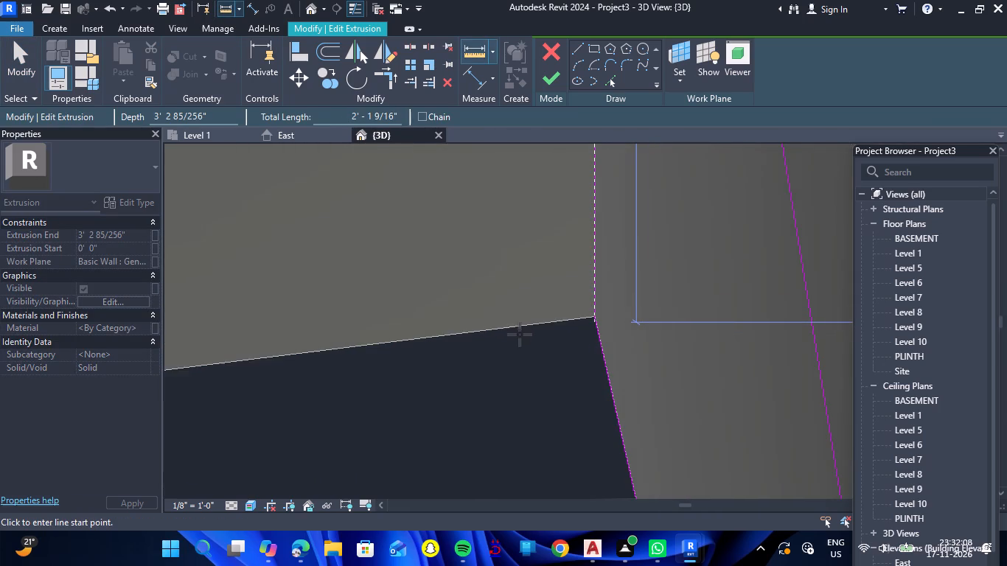
{"action": "scroll", "coordinate": [518, 340], "scroll_direction": "down", "scroll_amount": 14}
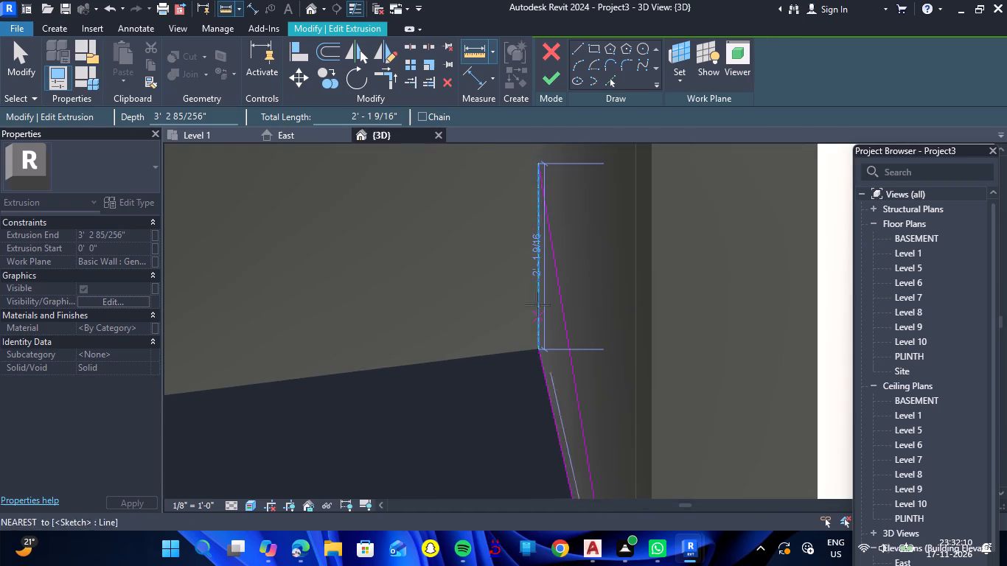
{"action": "scroll", "coordinate": [537, 290], "scroll_direction": "up", "scroll_amount": 5}
{"action": "scroll", "coordinate": [537, 288], "scroll_direction": "down", "scroll_amount": 5}
{"action": "key", "text": "Escape"}
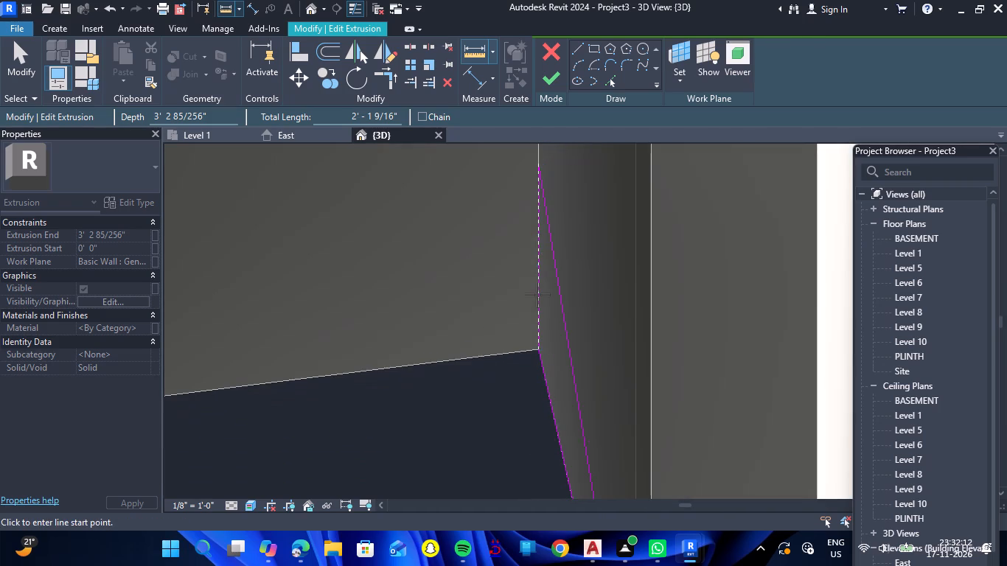
{"action": "scroll", "coordinate": [541, 304], "scroll_direction": "down", "scroll_amount": 5}
{"action": "key", "text": "Escape"}
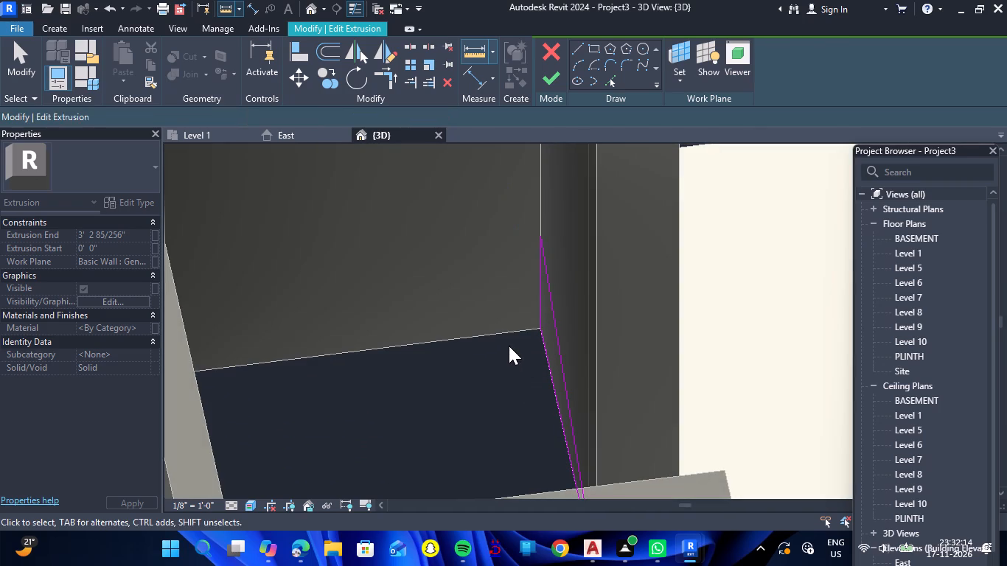
Measure the smaller ramp profile's vertical edge again, from the base corner up to its top endpoint.
{"action": "left_click", "coordinate": [217, 9]}
{"action": "left_click", "coordinate": [226, 13]}
{"action": "scroll", "coordinate": [538, 332], "scroll_direction": "up", "scroll_amount": 2}
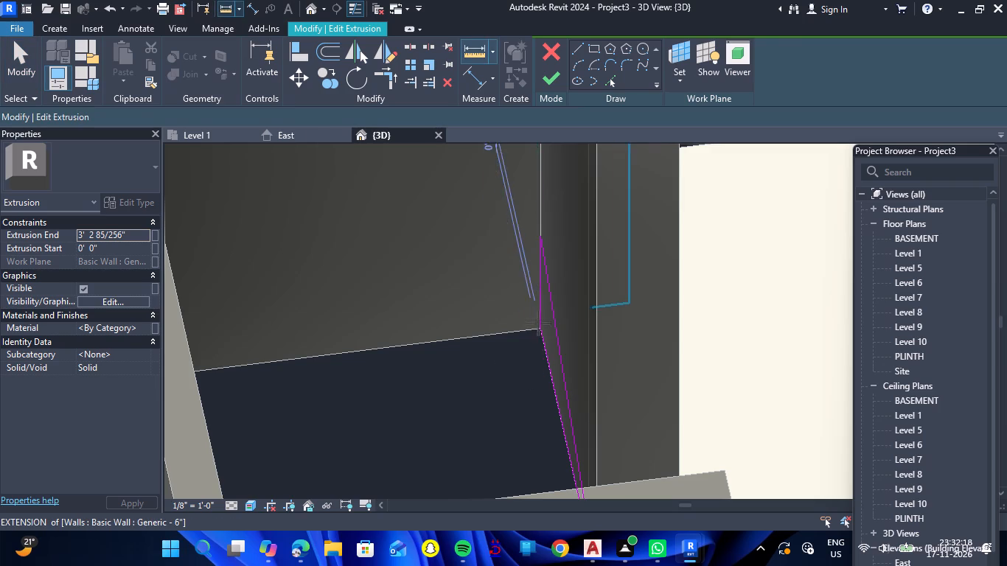
{"action": "scroll", "coordinate": [538, 324], "scroll_direction": "up", "scroll_amount": 18}
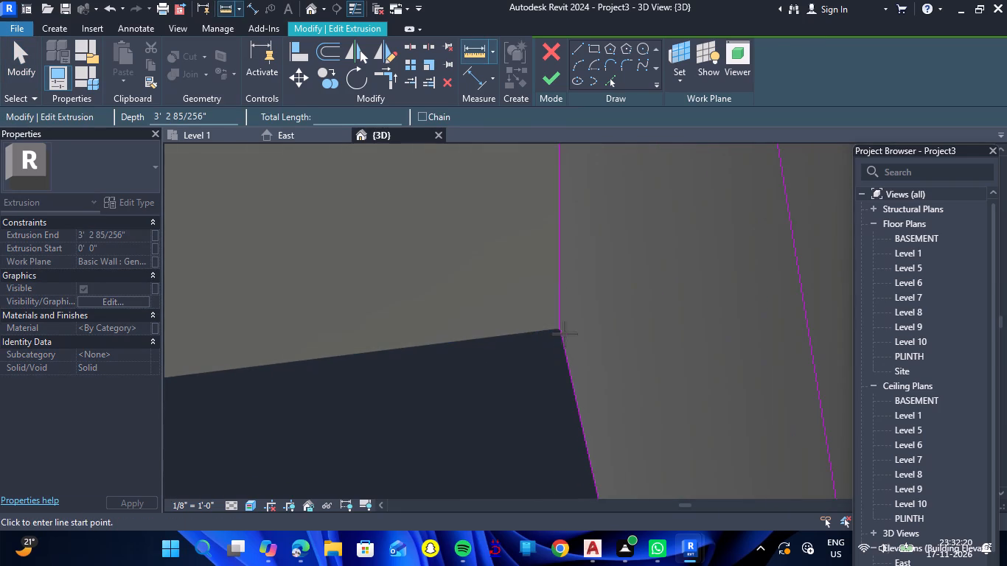
{"action": "left_click", "coordinate": [560, 332]}
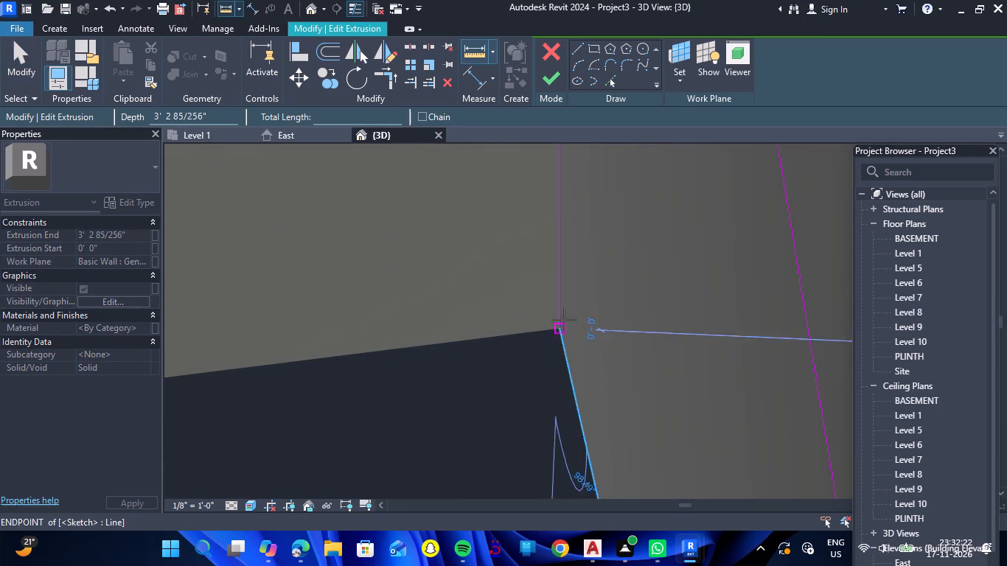
{"action": "scroll", "coordinate": [577, 266], "scroll_direction": "down", "scroll_amount": 16}
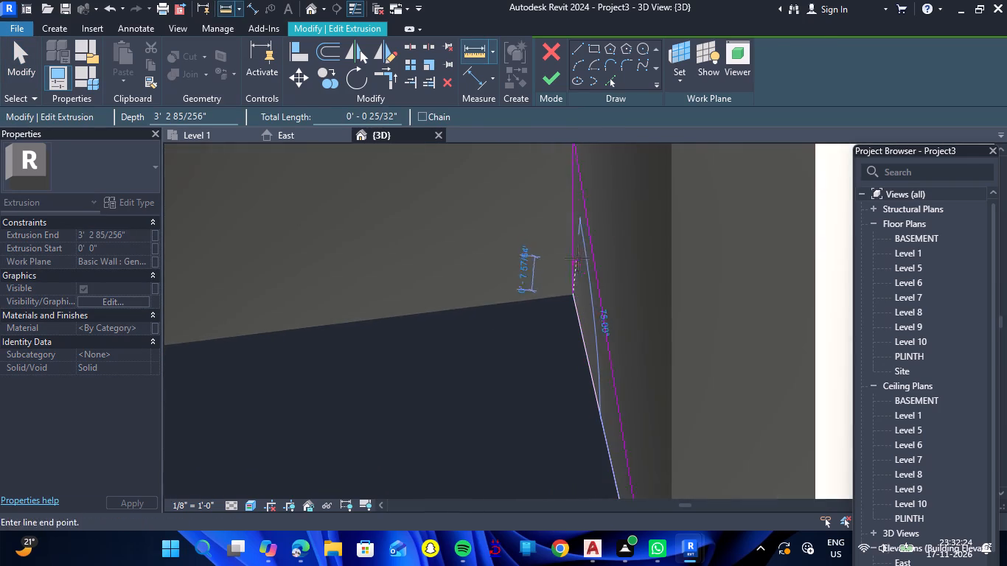
{"action": "scroll", "coordinate": [579, 254], "scroll_direction": "down", "scroll_amount": 4}
{"action": "scroll", "coordinate": [577, 176], "scroll_direction": "up", "scroll_amount": 7}
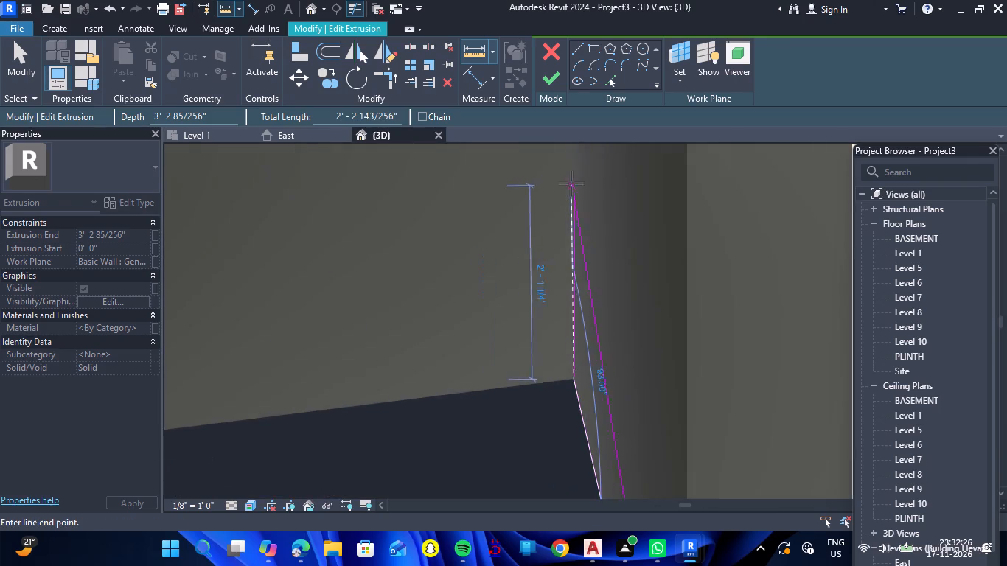
{"action": "scroll", "coordinate": [571, 184], "scroll_direction": "up", "scroll_amount": 6}
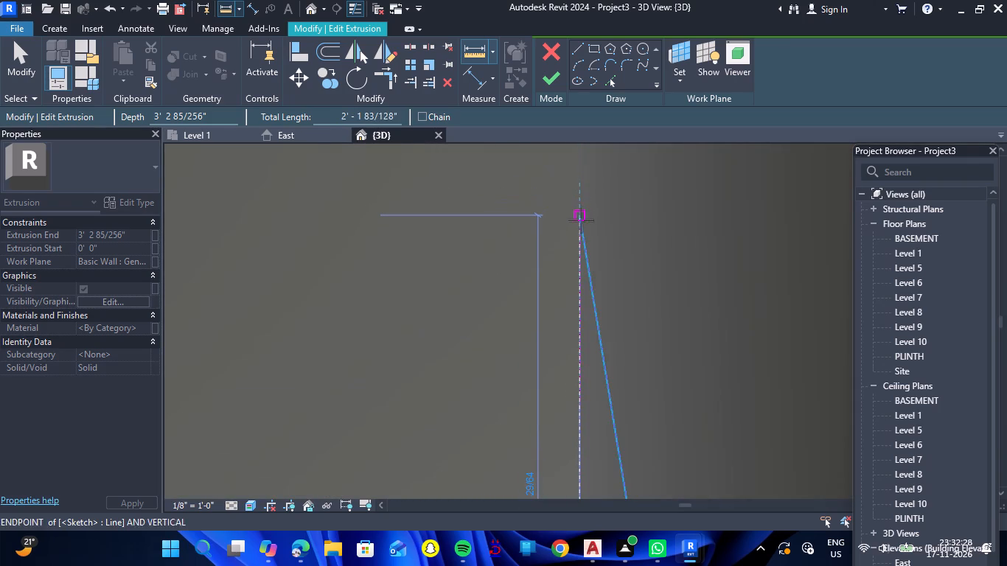
{"action": "left_click", "coordinate": [580, 220]}
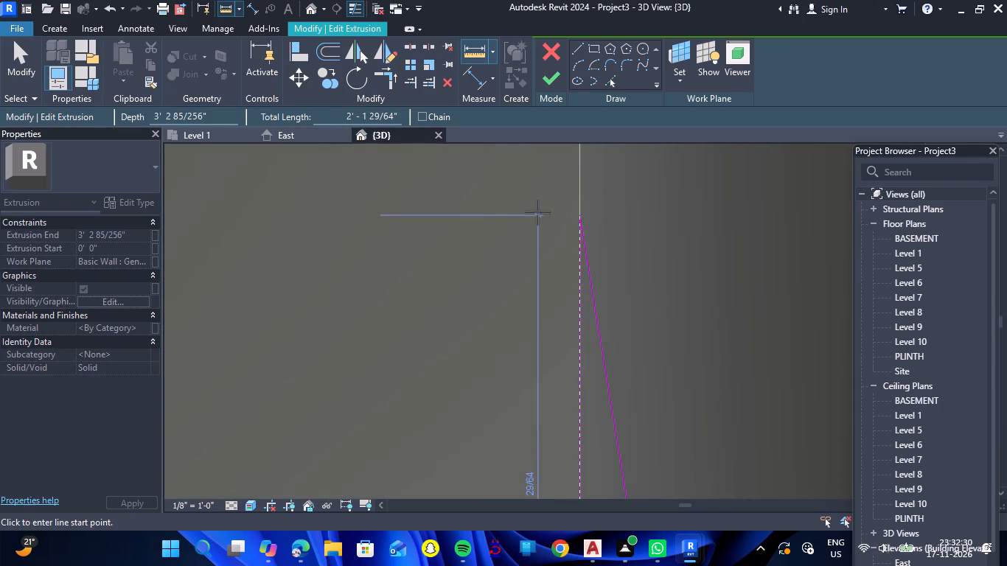
Examine the measurement on the smaller ramp profile's vertical edge, and end the measuring.
{"action": "scroll", "coordinate": [521, 213], "scroll_direction": "down", "scroll_amount": 5}
{"action": "scroll", "coordinate": [521, 367], "scroll_direction": "up", "scroll_amount": 6}
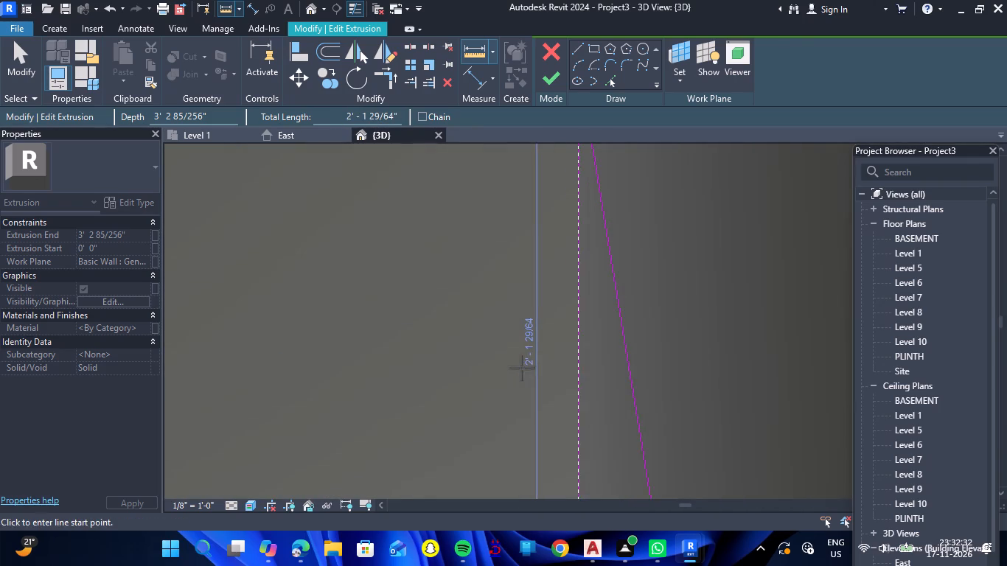
{"action": "scroll", "coordinate": [520, 388], "scroll_direction": "up", "scroll_amount": 4}
{"action": "scroll", "coordinate": [535, 349], "scroll_direction": "down", "scroll_amount": 7}
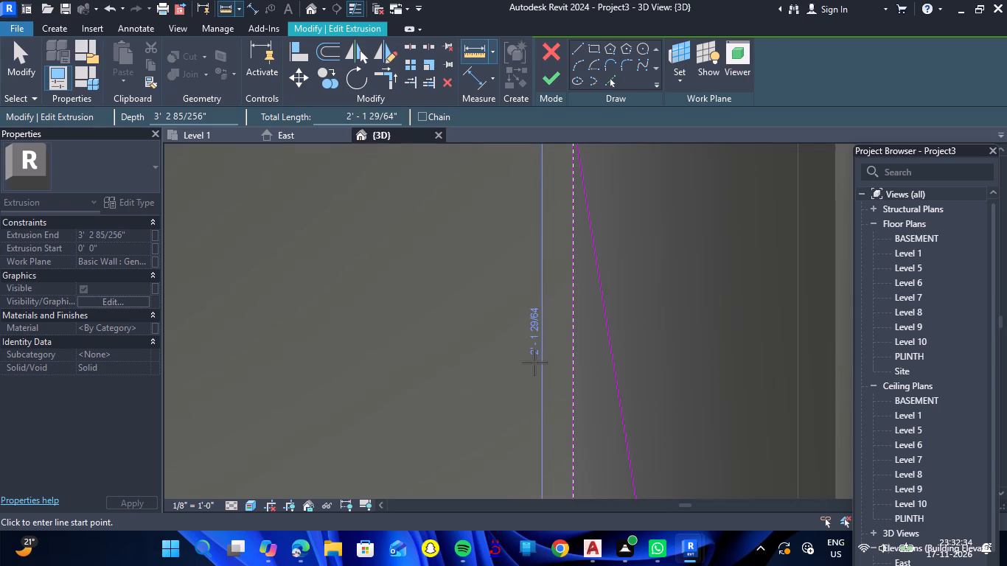
{"action": "scroll", "coordinate": [534, 363], "scroll_direction": "down", "scroll_amount": 1}
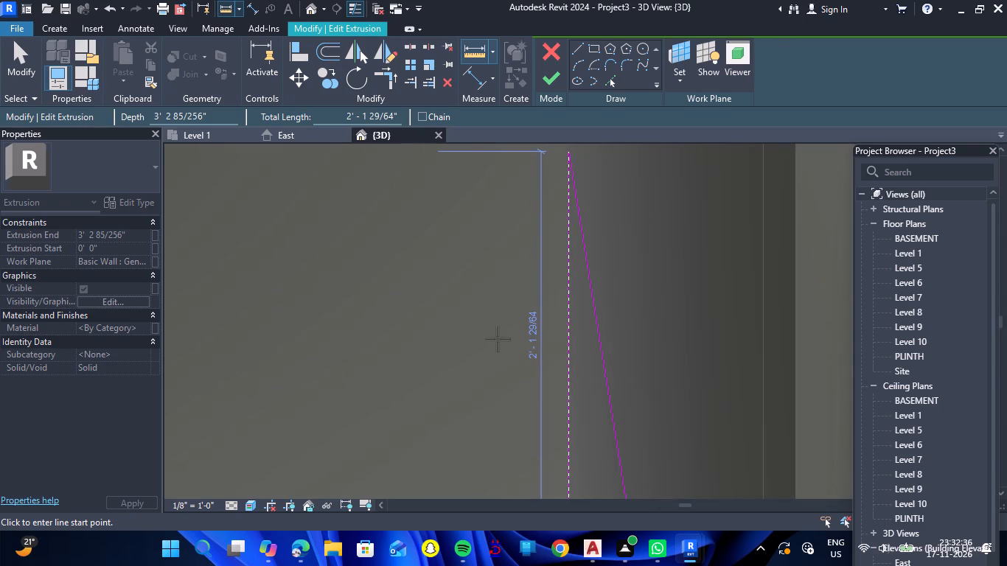
{"action": "scroll", "coordinate": [498, 339], "scroll_direction": "down", "scroll_amount": 6}
{"action": "key", "text": "Escape"}
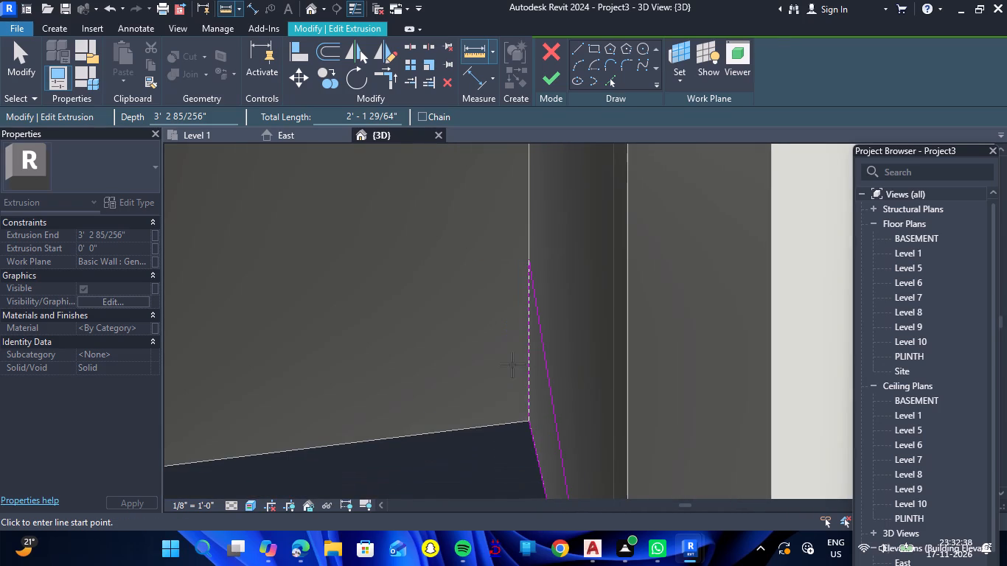
{"action": "key", "text": "Escape"}
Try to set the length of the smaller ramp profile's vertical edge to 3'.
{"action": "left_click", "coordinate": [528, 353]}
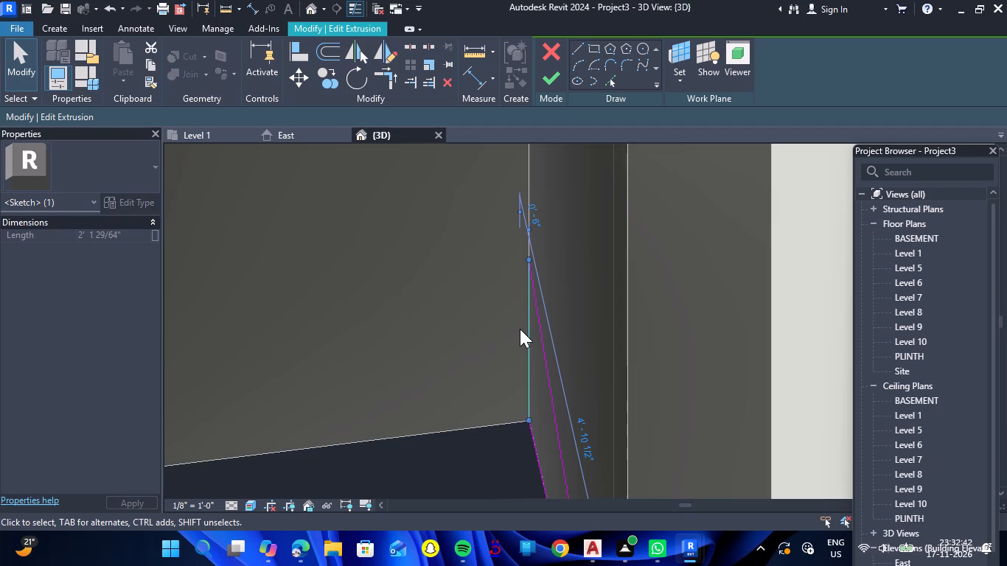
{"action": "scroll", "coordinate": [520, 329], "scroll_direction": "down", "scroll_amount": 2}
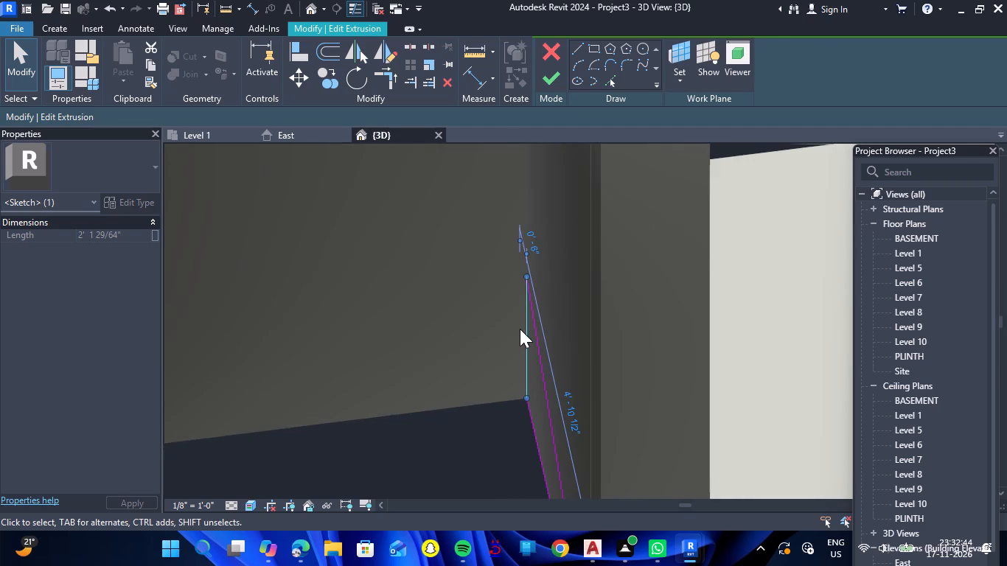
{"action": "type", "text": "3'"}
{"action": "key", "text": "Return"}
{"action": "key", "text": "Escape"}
Delete the smaller ramp profile's vertical edge and draw a 3' vertical line up from the base corner in its place.
{"action": "left_click", "coordinate": [523, 360]}
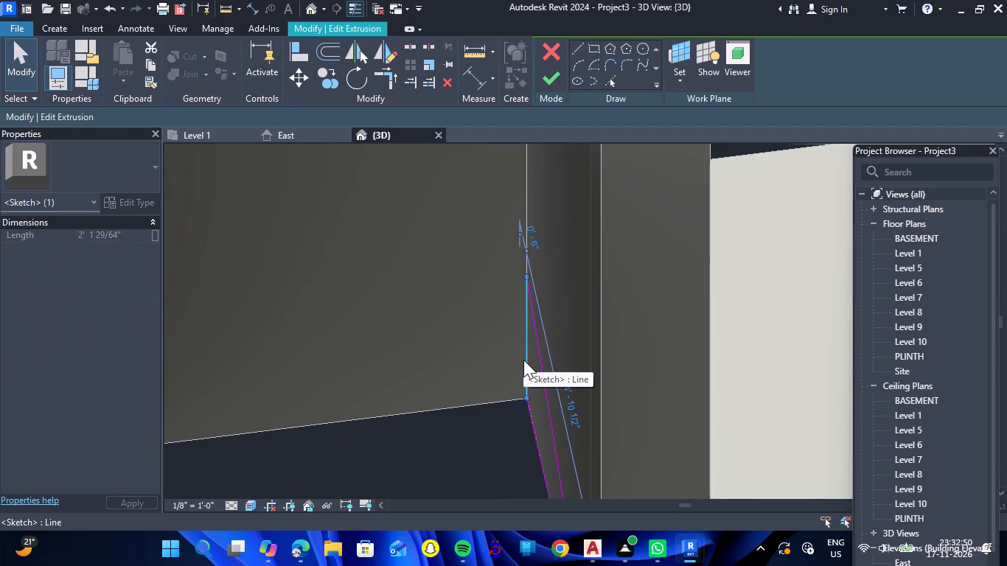
{"action": "key", "text": "Delete"}
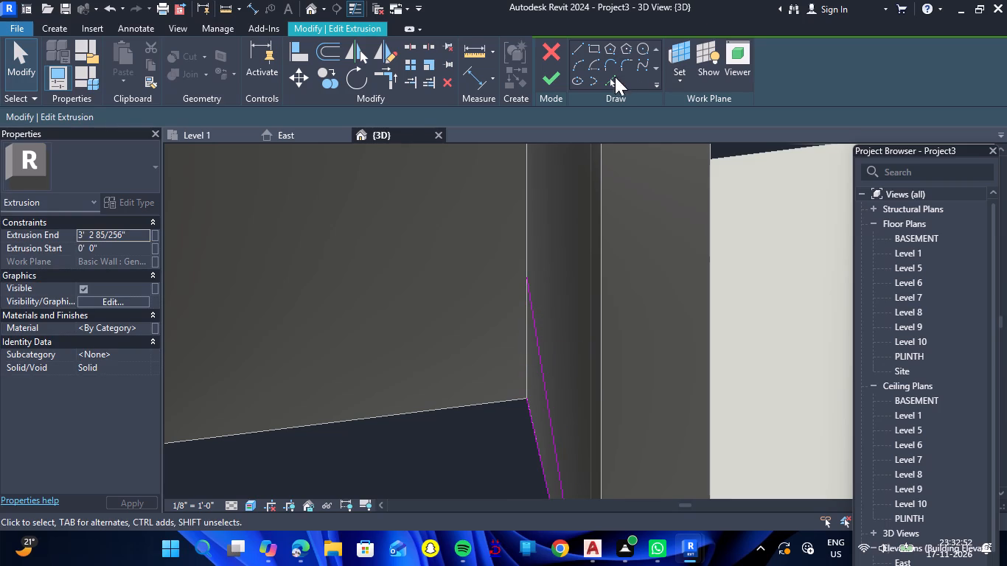
{"action": "left_click", "coordinate": [583, 56]}
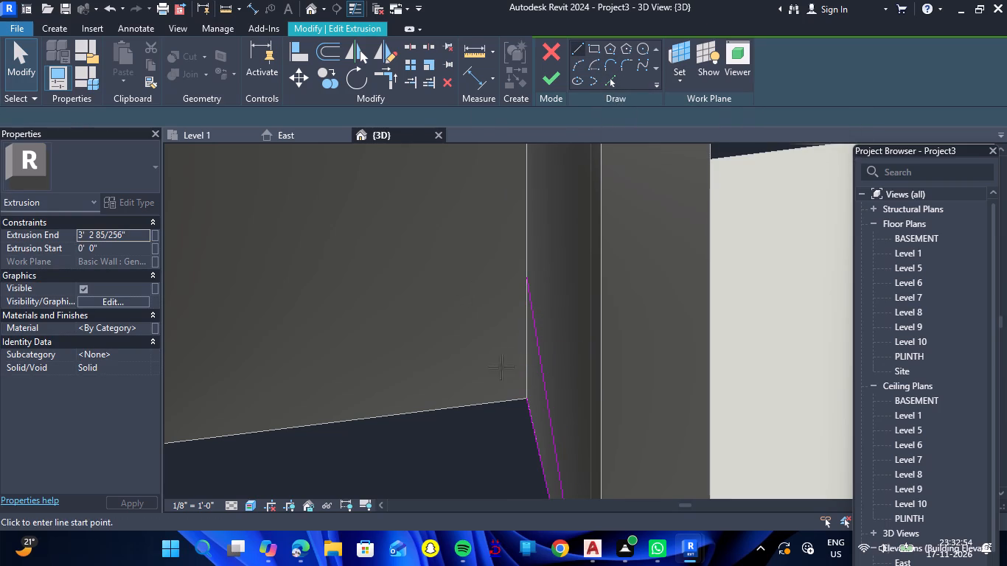
{"action": "left_click", "coordinate": [526, 398]}
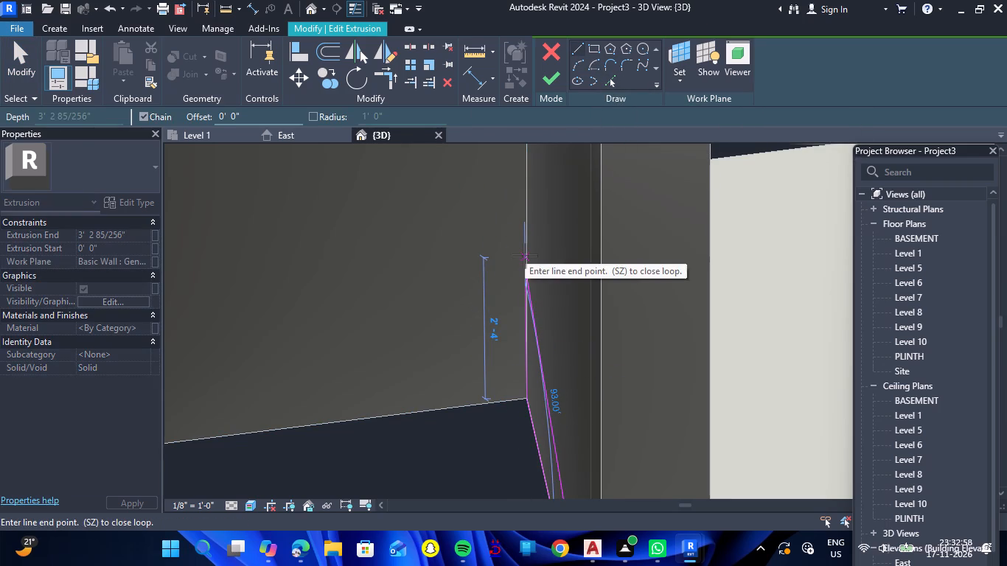
{"action": "type", "text": "3'"}
{"action": "key", "text": "Return"}
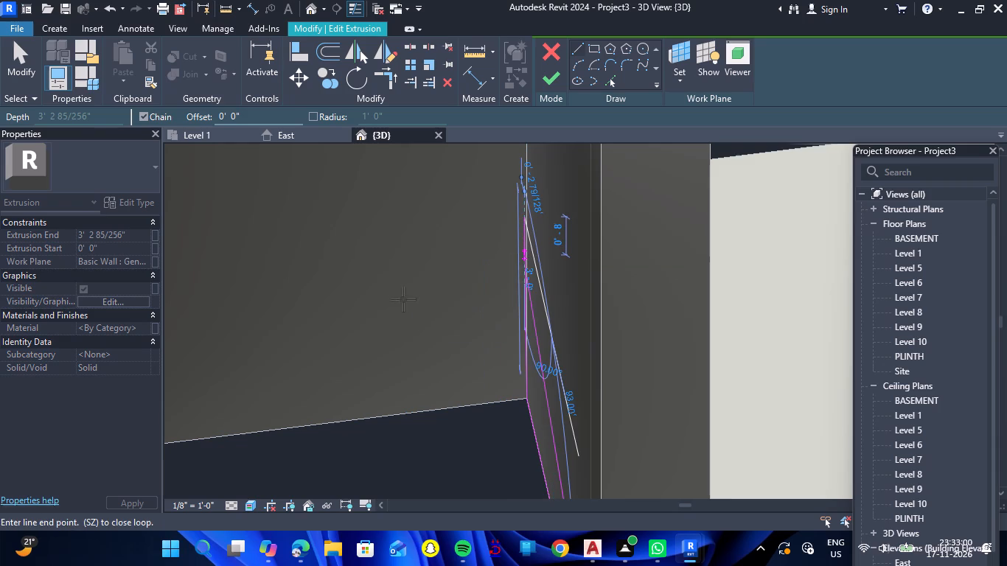
{"action": "key", "text": "Escape"}
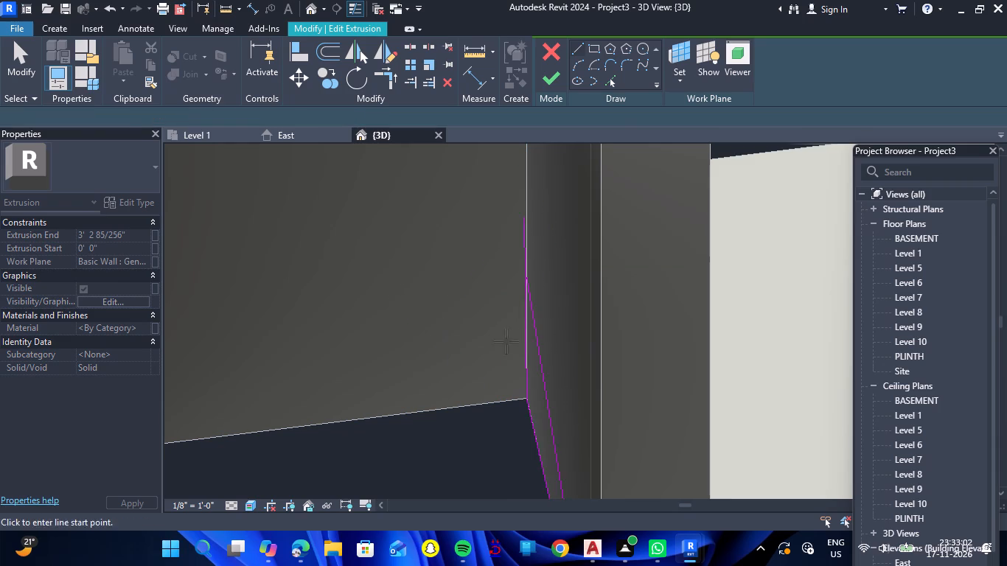
{"action": "key", "text": "Escape"}
Extend the profile's sloped line to the top end of the new vertical line and finish the extrusion sketch.
{"action": "left_click", "coordinate": [537, 326]}
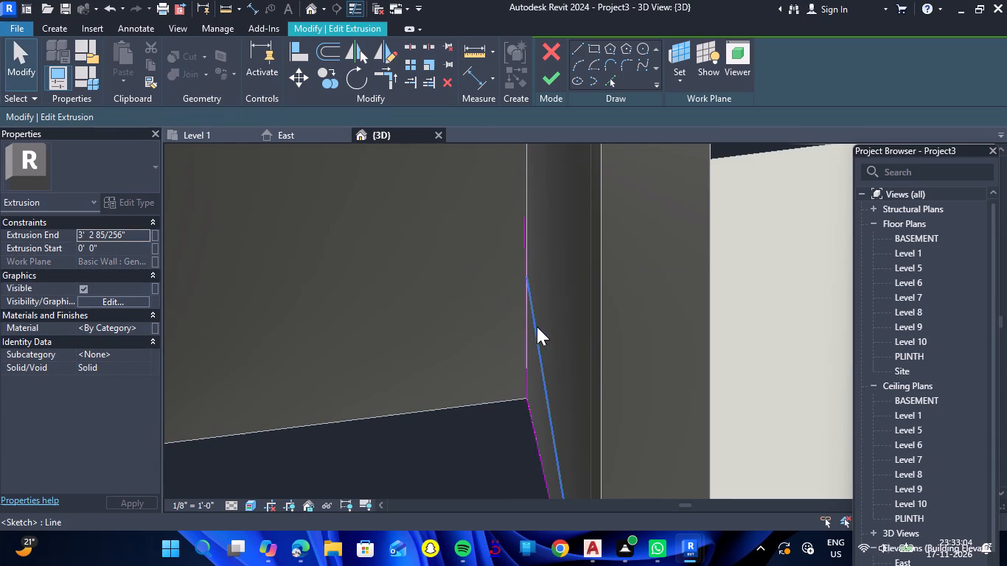
{"action": "scroll", "coordinate": [526, 220], "scroll_direction": "up", "scroll_amount": 4}
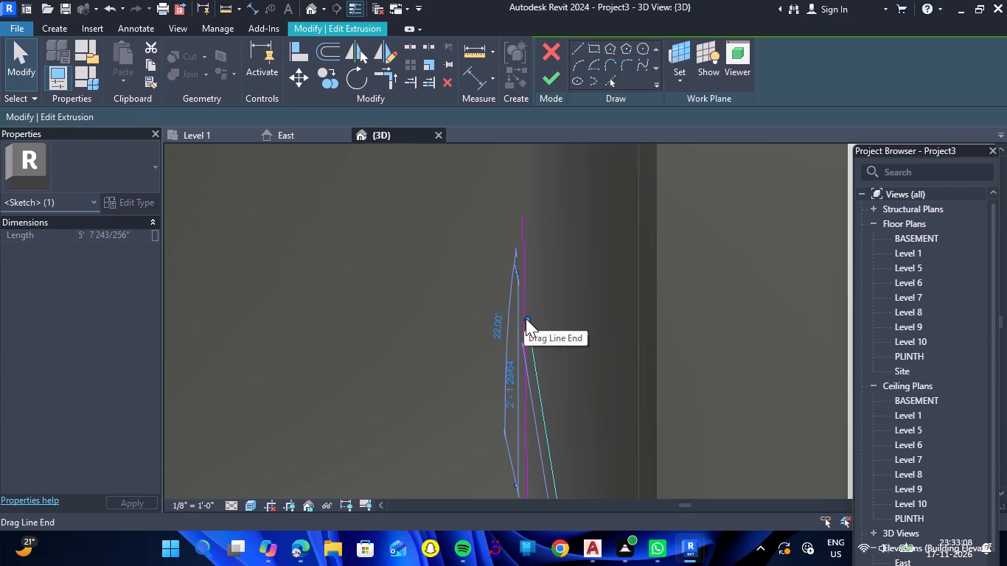
{"action": "left_click_drag", "start_coordinate": [526, 318], "coordinate": [523, 214]}
{"action": "key", "text": "Escape"}
{"action": "scroll", "coordinate": [548, 253], "scroll_direction": "down", "scroll_amount": 12}
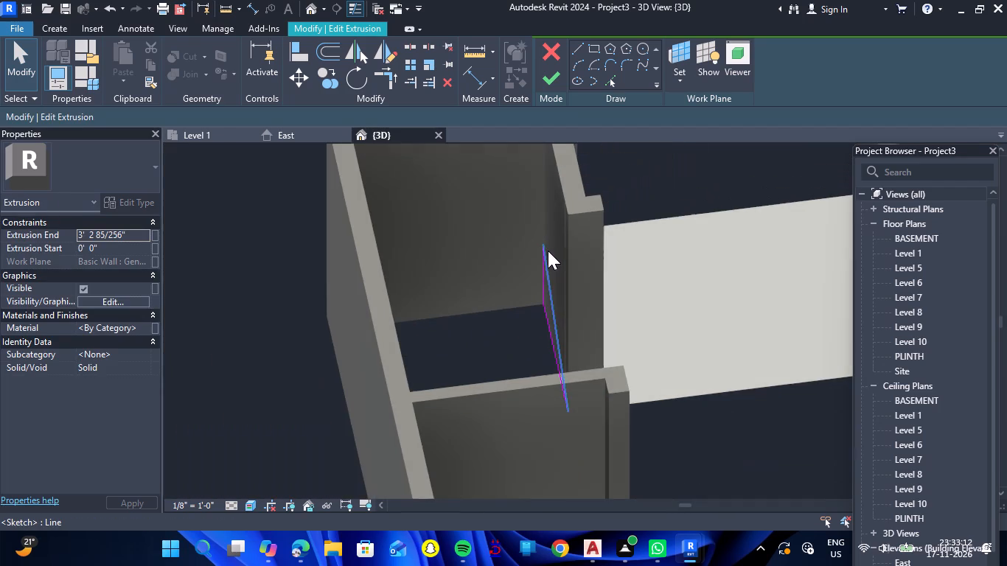
{"action": "left_click", "coordinate": [550, 89]}
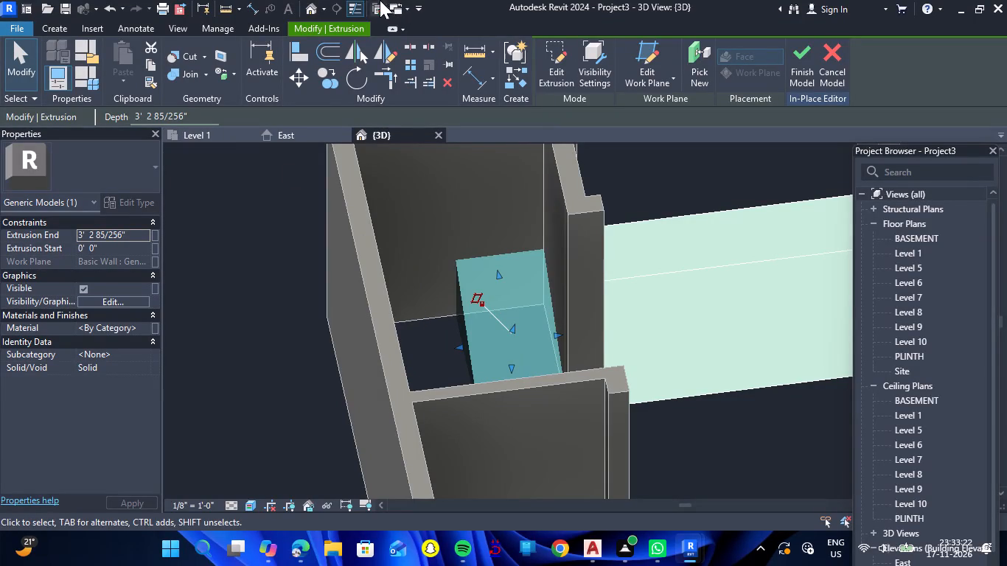
In the Level 1 plan, measure the smaller gate's ramp width along the gate line.
{"action": "left_click", "coordinate": [216, 135]}
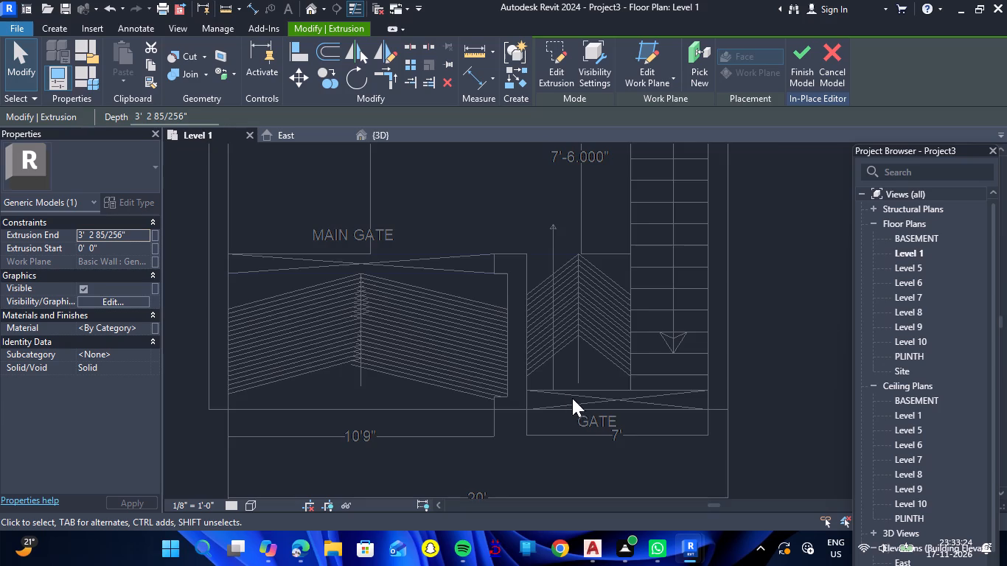
{"action": "scroll", "coordinate": [575, 392], "scroll_direction": "up", "scroll_amount": 3}
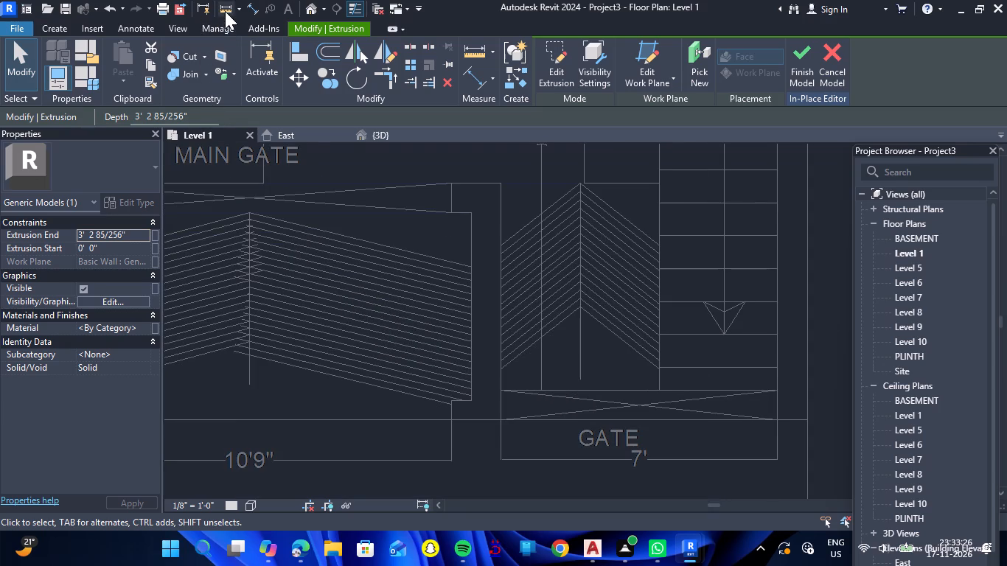
{"action": "left_click", "coordinate": [225, 11]}
{"action": "left_click", "coordinate": [660, 391]}
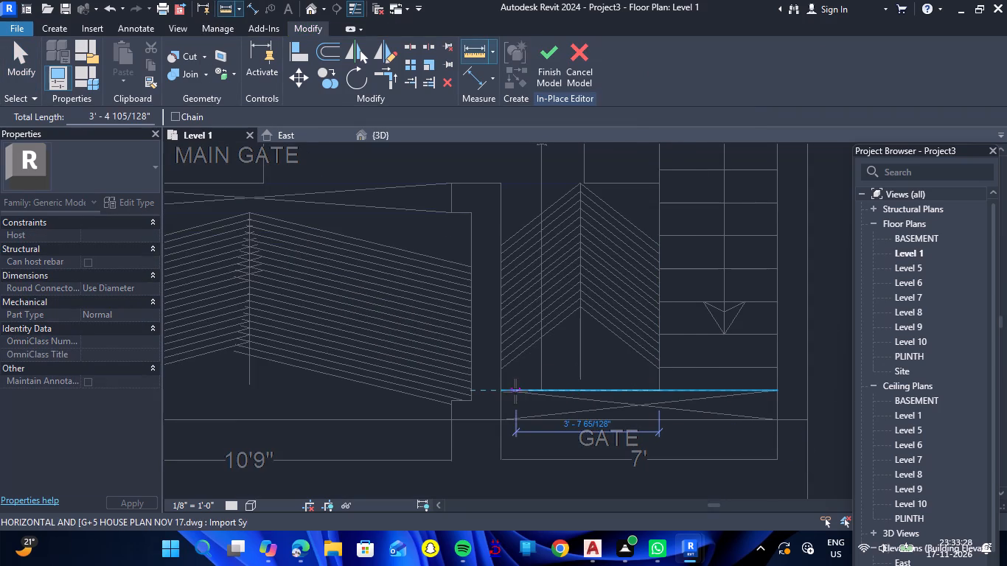
{"action": "left_click", "coordinate": [503, 390]}
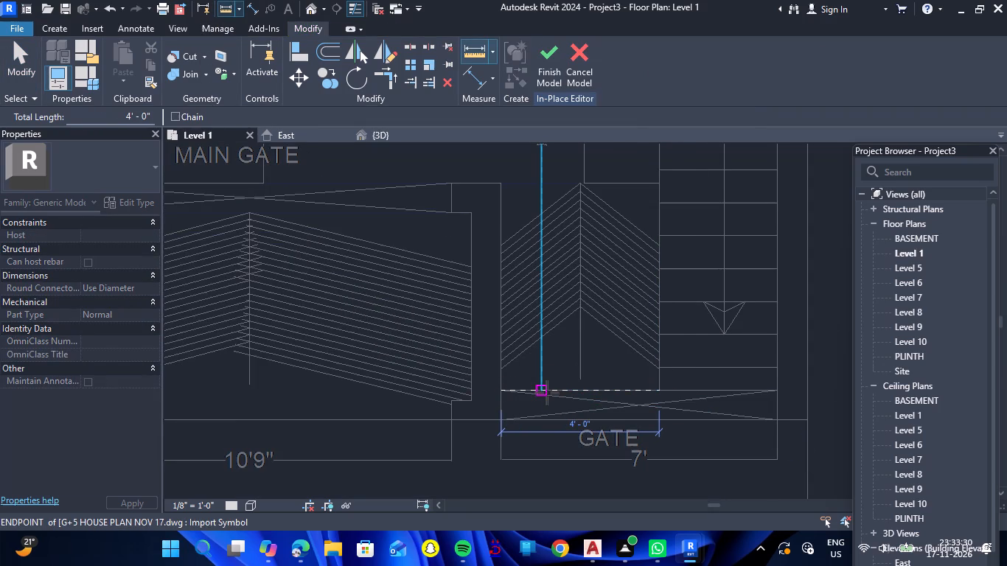
{"action": "key", "text": "Escape"}
{"action": "scroll", "coordinate": [547, 393], "scroll_direction": "down", "scroll_amount": 4}
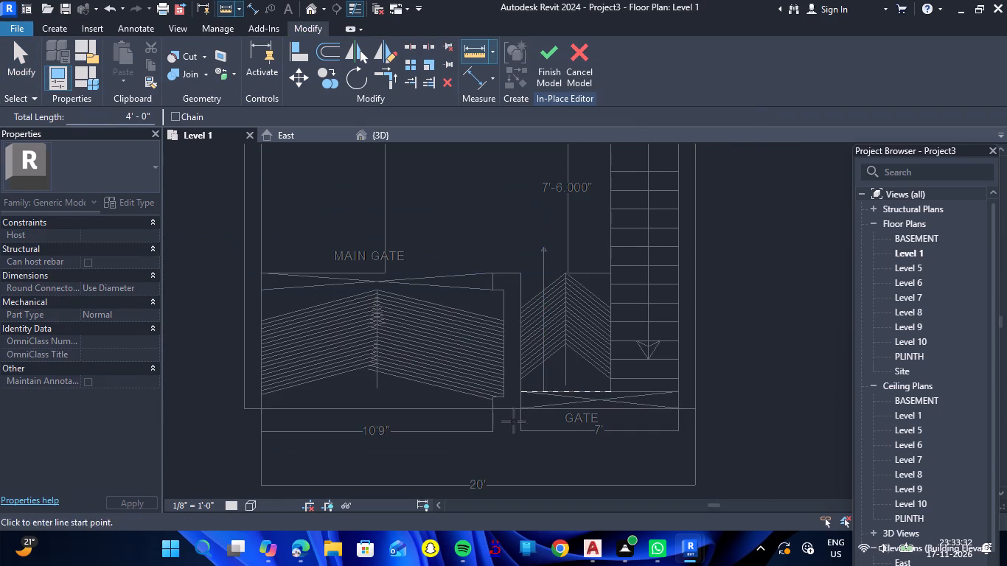
{"action": "key", "text": "Escape"}
Try to measure the smaller ramp's top edge from its outer corner in the 3D view.
{"action": "left_click", "coordinate": [369, 133]}
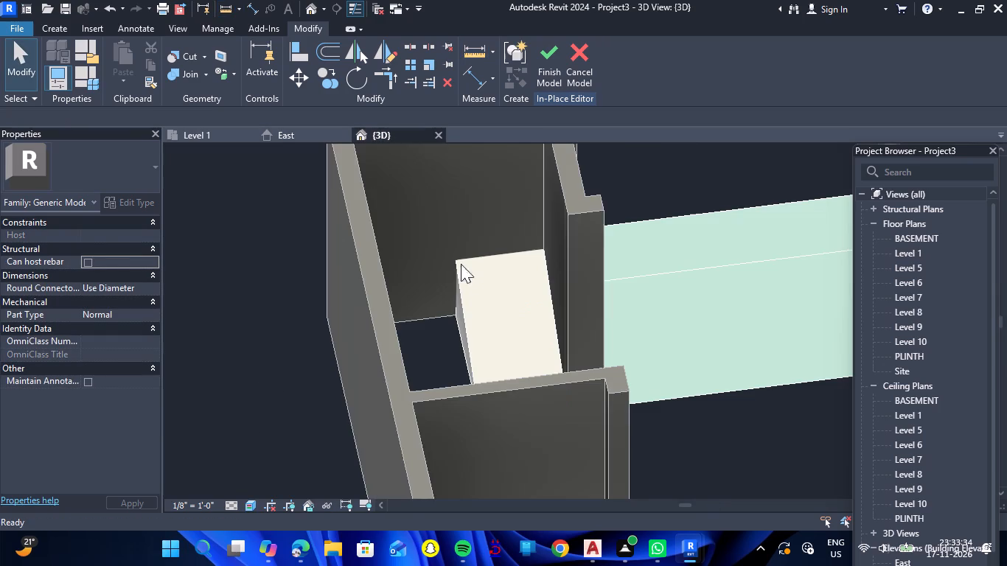
{"action": "scroll", "coordinate": [510, 262], "scroll_direction": "up", "scroll_amount": 4}
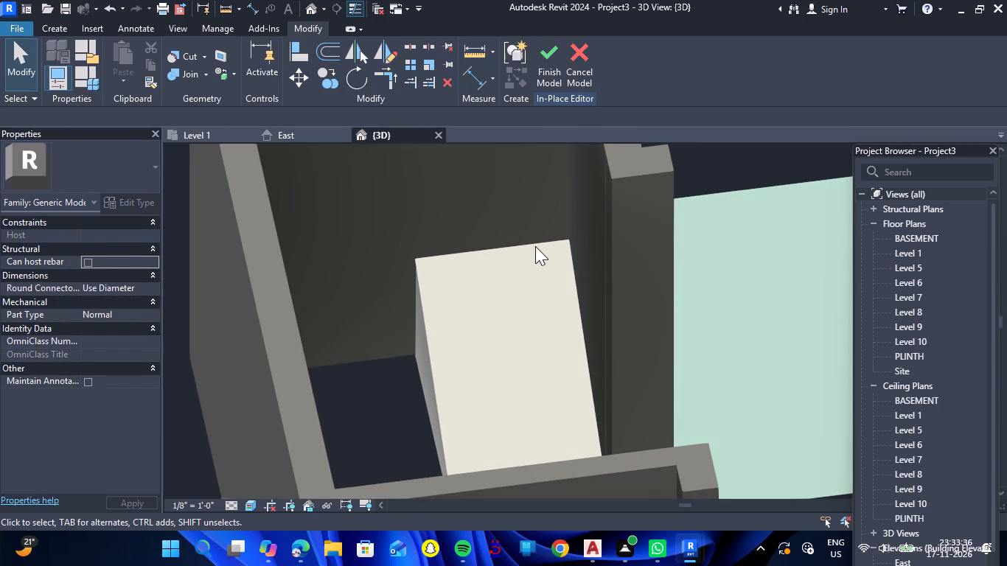
{"action": "left_click", "coordinate": [227, 12]}
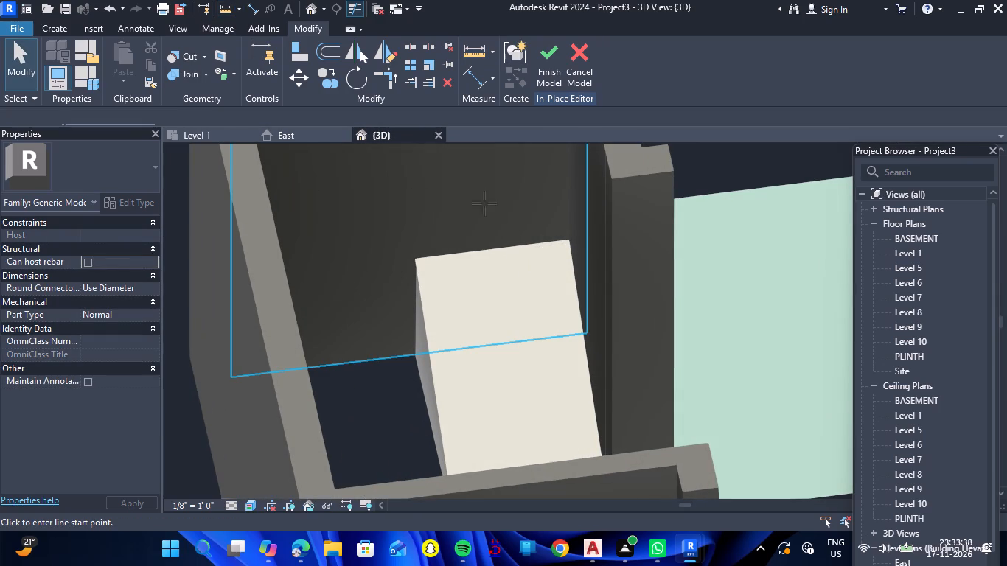
{"action": "left_click", "coordinate": [416, 259]}
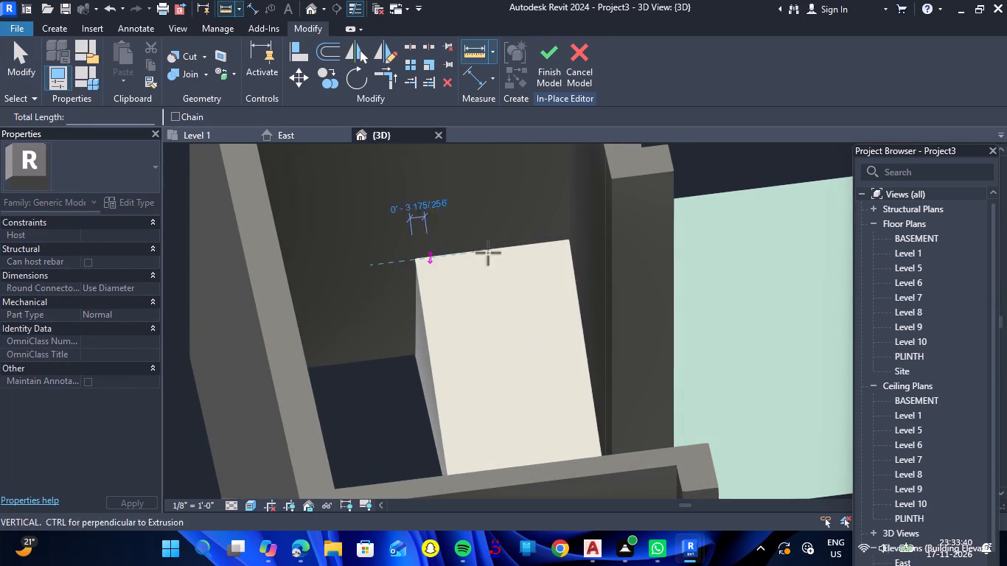
{"action": "key", "text": "Escape"}
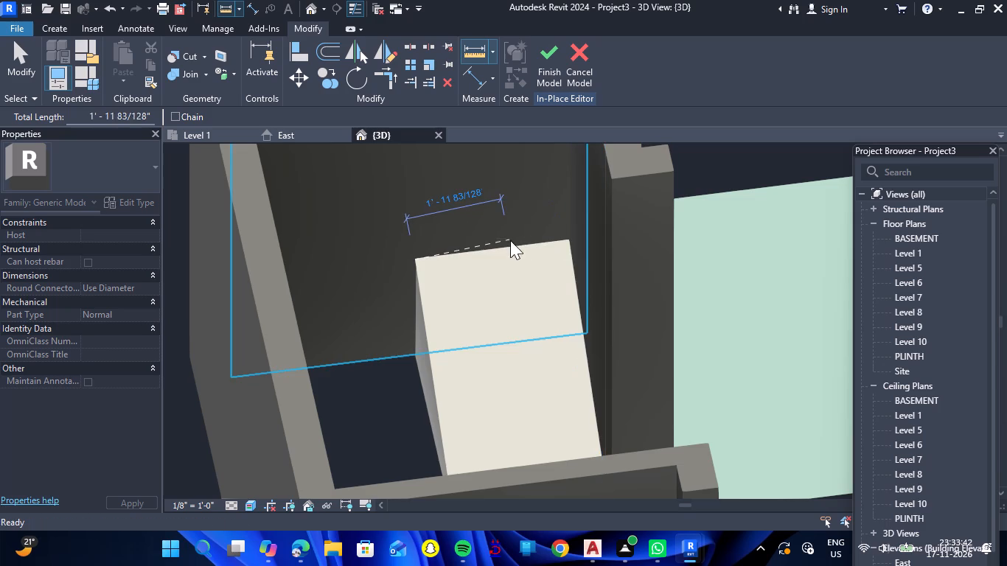
{"action": "key", "text": "Escape"}
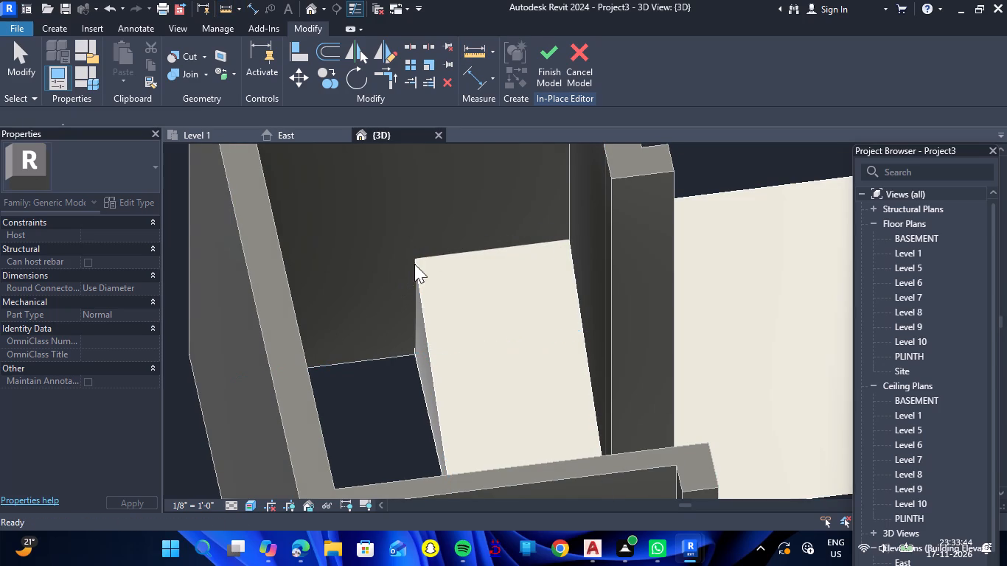
Set the extrusion depth of the smaller gate's ramp to 4'.
{"action": "left_click", "coordinate": [414, 264]}
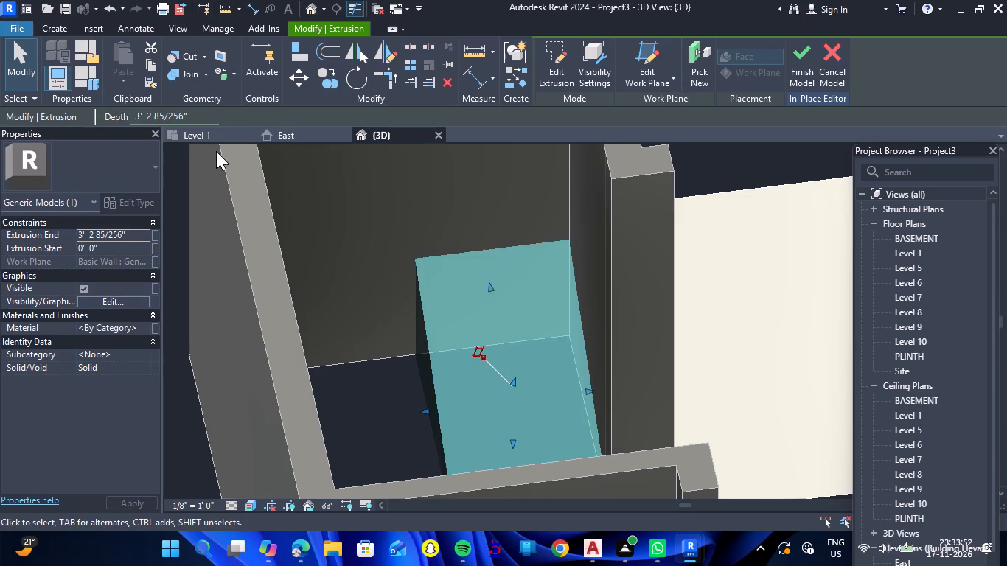
{"action": "left_click", "coordinate": [425, 410]}
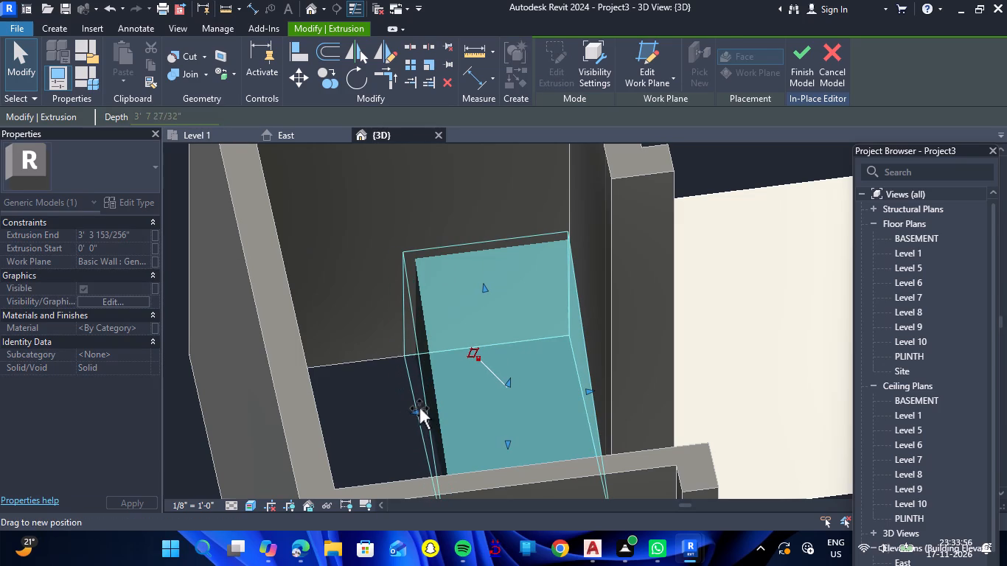
{"action": "left_click", "coordinate": [181, 119]}
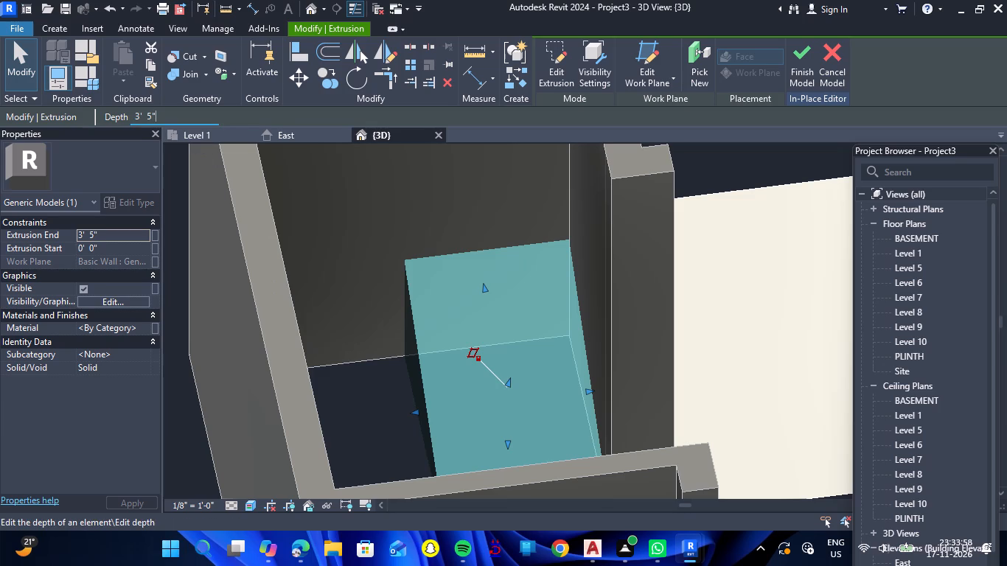
{"action": "left_click_drag", "start_coordinate": [181, 119], "coordinate": [119, 119]}
{"action": "type", "text": "4'"}
{"action": "key", "text": "Return"}
{"action": "left_click", "coordinate": [348, 363]}
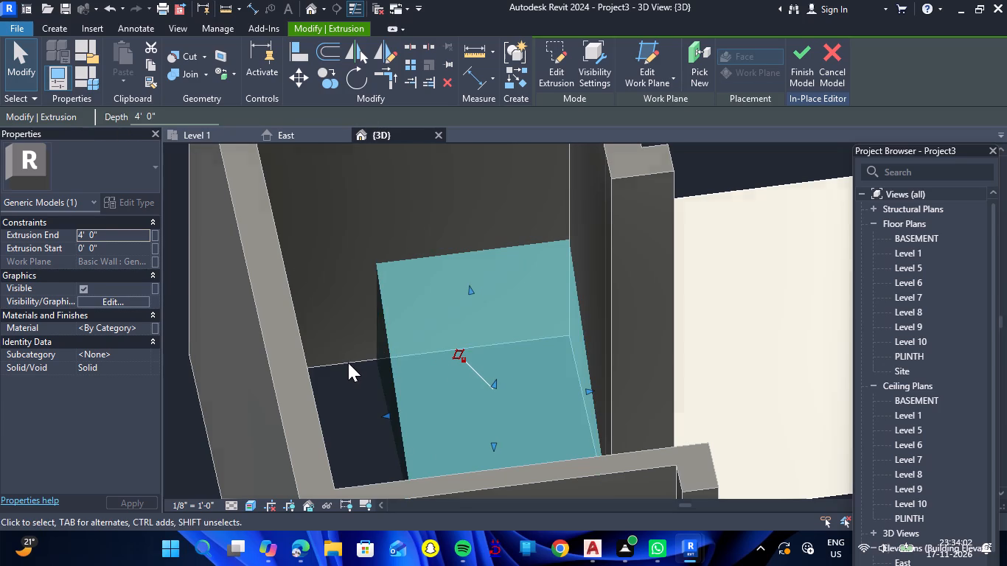
Examine the widened smaller ramp beside the main ramp from the side and from above.
{"action": "scroll", "coordinate": [348, 363], "scroll_direction": "down", "scroll_amount": 6}
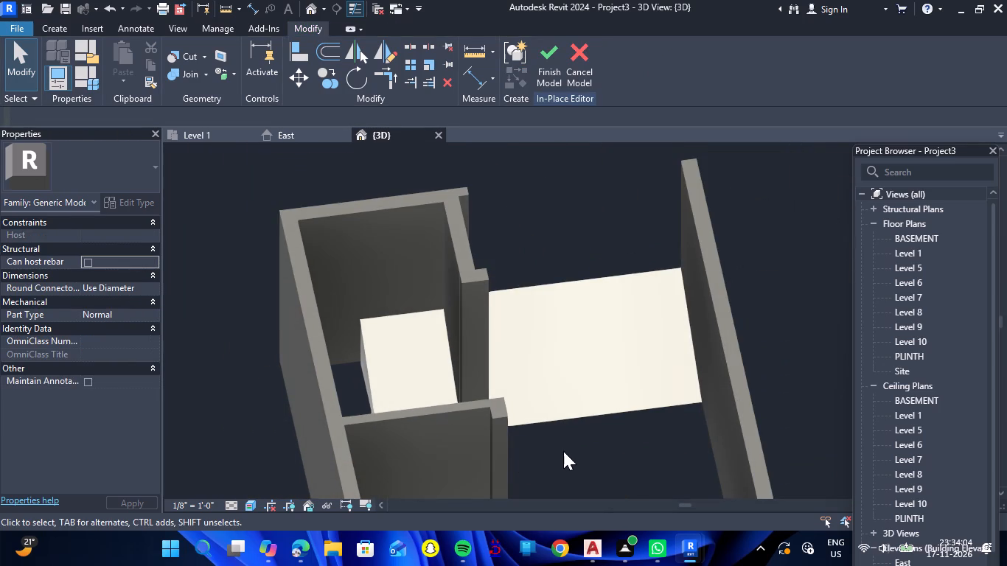
{"action": "left_click", "coordinate": [563, 451]}
{"action": "right_click_drag", "start_coordinate": [596, 464], "coordinate": [430, 443], "text": "shift"}
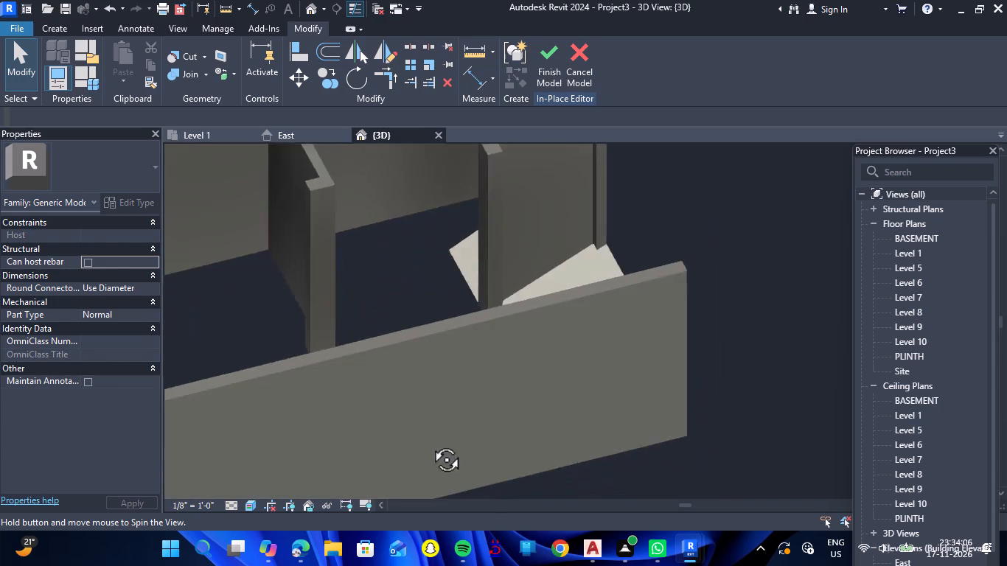
{"action": "right_click_drag", "start_coordinate": [430, 443], "coordinate": [616, 431], "text": "shift"}
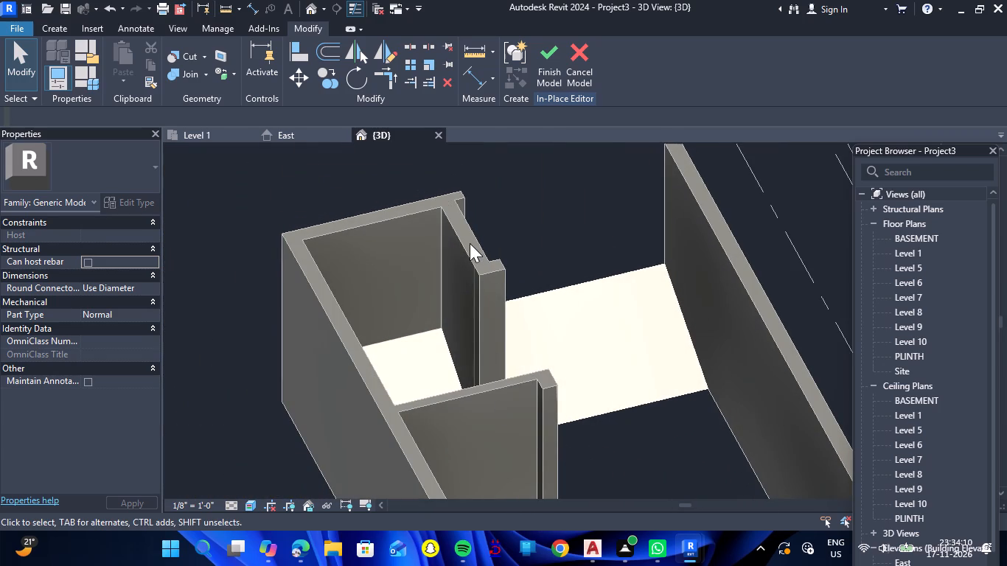
Examine the two gate ramps in the 3D view, checking how their inner ends line up beside the gate wall.
{"action": "scroll", "coordinate": [471, 256], "scroll_direction": "down", "scroll_amount": 6}
{"action": "left_click_drag", "start_coordinate": [714, 336], "coordinate": [657, 364], "text": "shift"}
{"action": "right_click_drag", "start_coordinate": [714, 336], "coordinate": [657, 364], "text": "shift"}
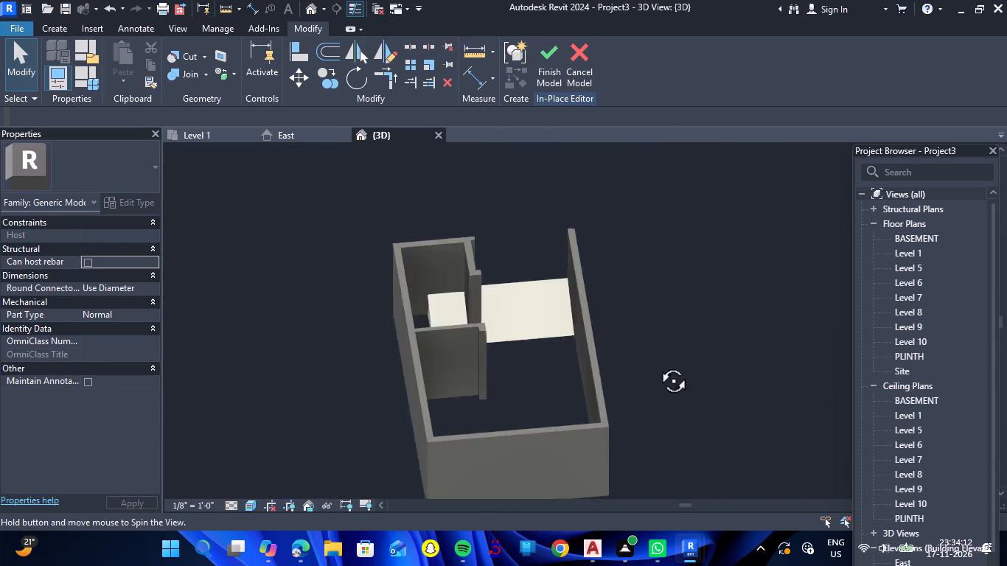
{"action": "right_click_drag", "start_coordinate": [657, 364], "coordinate": [580, 377], "text": "shift"}
{"action": "left_click_drag", "start_coordinate": [657, 364], "coordinate": [580, 377], "text": "shift"}
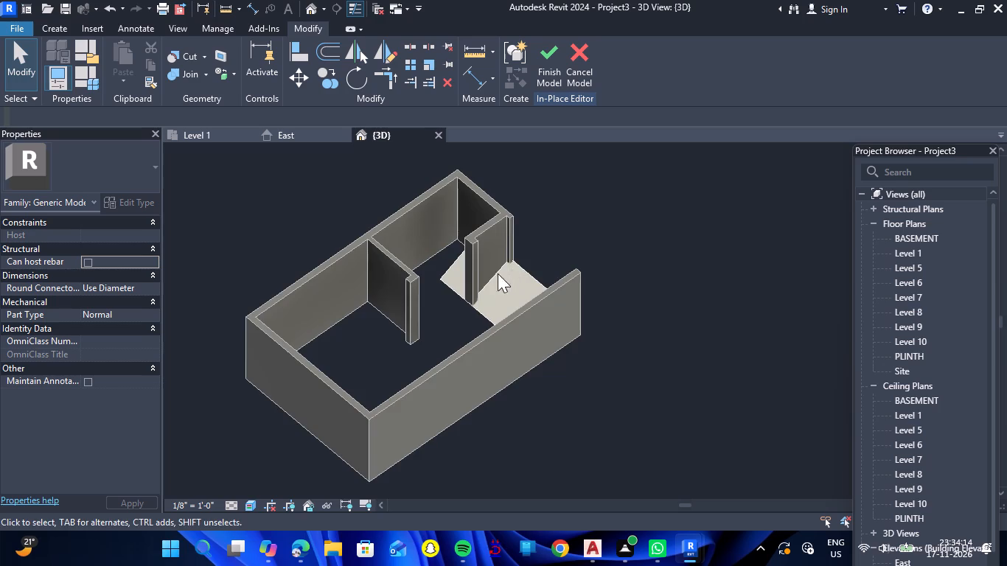
{"action": "scroll", "coordinate": [482, 283], "scroll_direction": "up", "scroll_amount": 10}
{"action": "scroll", "coordinate": [462, 340], "scroll_direction": "up", "scroll_amount": 1}
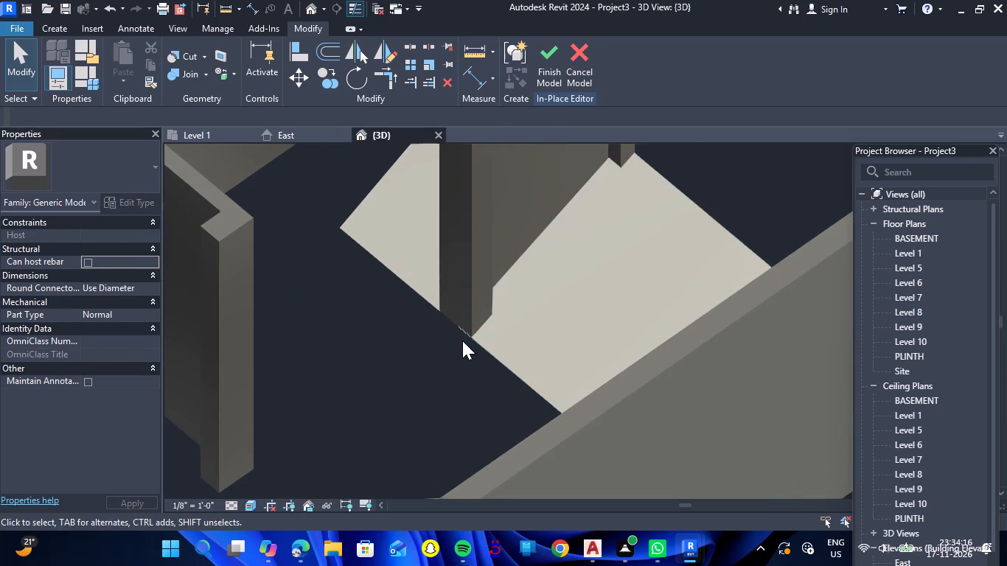
{"action": "scroll", "coordinate": [462, 337], "scroll_direction": "down", "scroll_amount": 6}
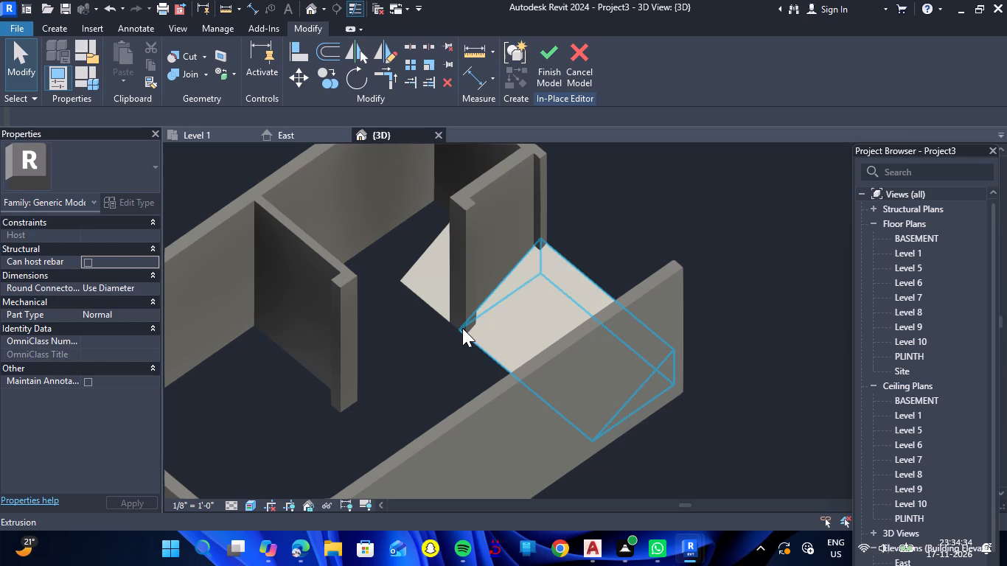
{"action": "scroll", "coordinate": [461, 328], "scroll_direction": "down", "scroll_amount": 5}
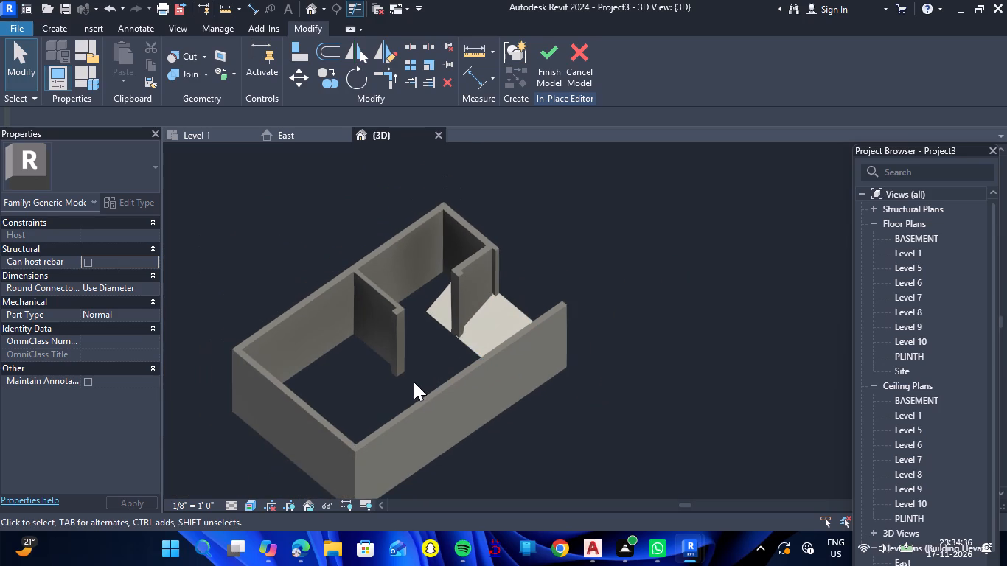
{"action": "scroll", "coordinate": [414, 382], "scroll_direction": "down", "scroll_amount": 1}
Finish the in-place ramp model from the Level 1 plan.
{"action": "left_click", "coordinate": [204, 133]}
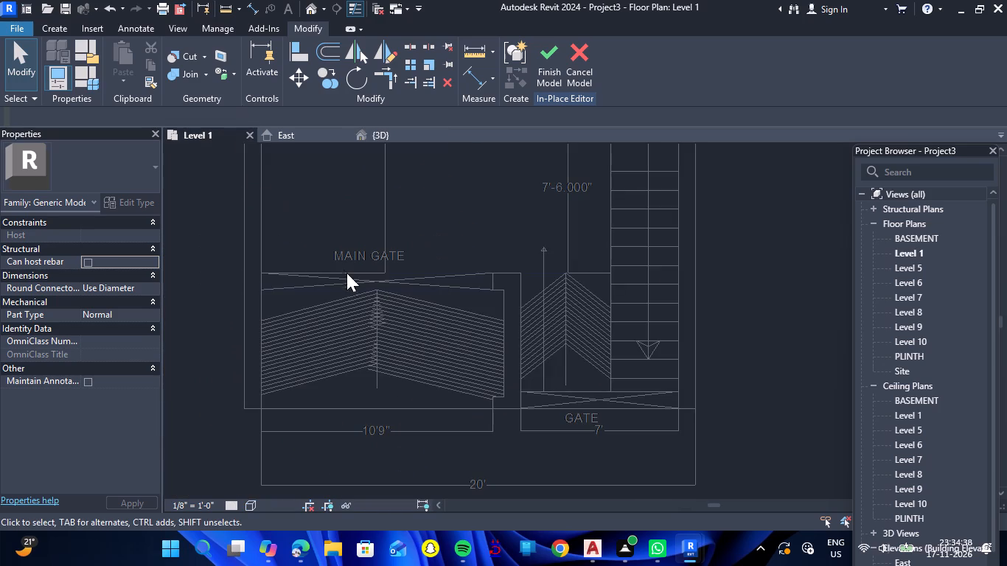
{"action": "scroll", "coordinate": [358, 284], "scroll_direction": "down", "scroll_amount": 6}
{"action": "left_click", "coordinate": [543, 55]}
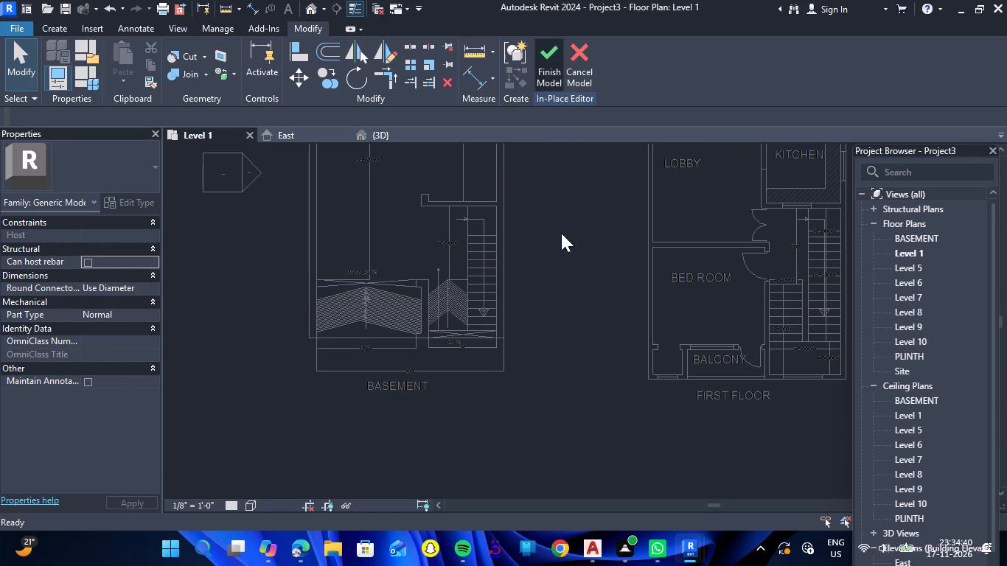
Create a Generic - 12" floor on Level 1, picking the four outer boundary lines of the BASEMENT plan as its outline.
{"action": "scroll", "coordinate": [566, 253], "scroll_direction": "down", "scroll_amount": 6}
{"action": "scroll", "coordinate": [498, 147], "scroll_direction": "up", "scroll_amount": 2}
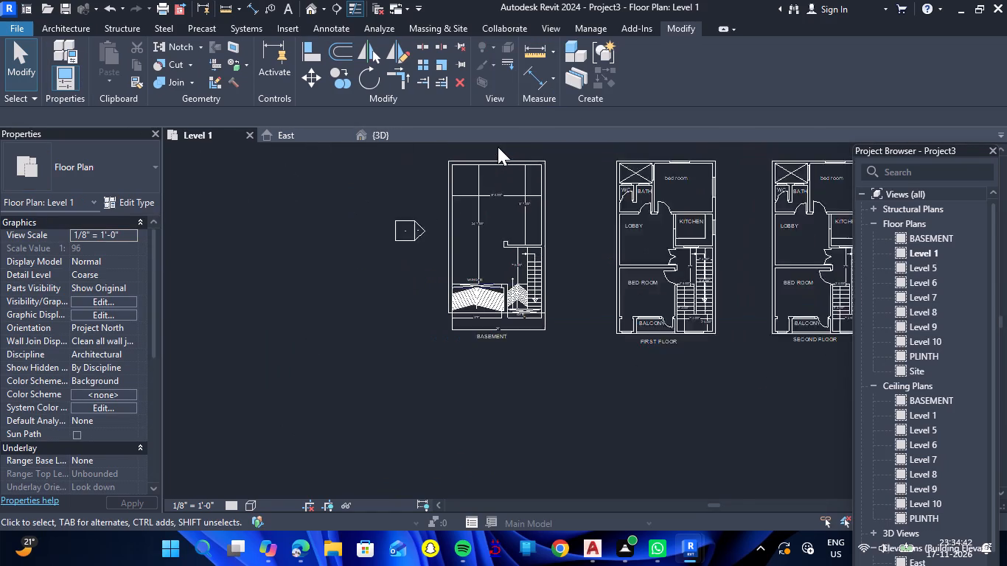
{"action": "scroll", "coordinate": [498, 147], "scroll_direction": "up", "scroll_amount": 5}
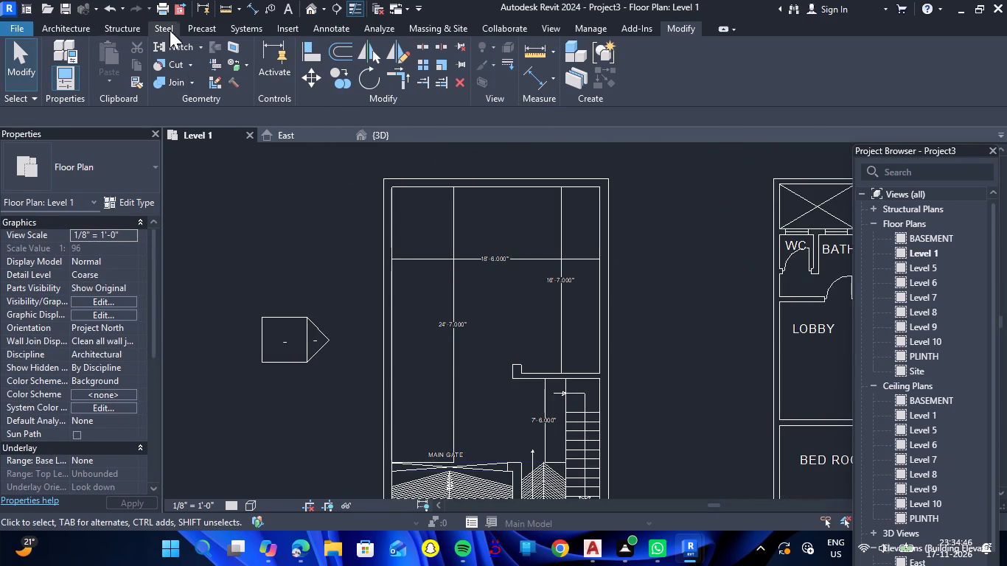
{"action": "left_click", "coordinate": [86, 27]}
{"action": "left_click", "coordinate": [281, 85]}
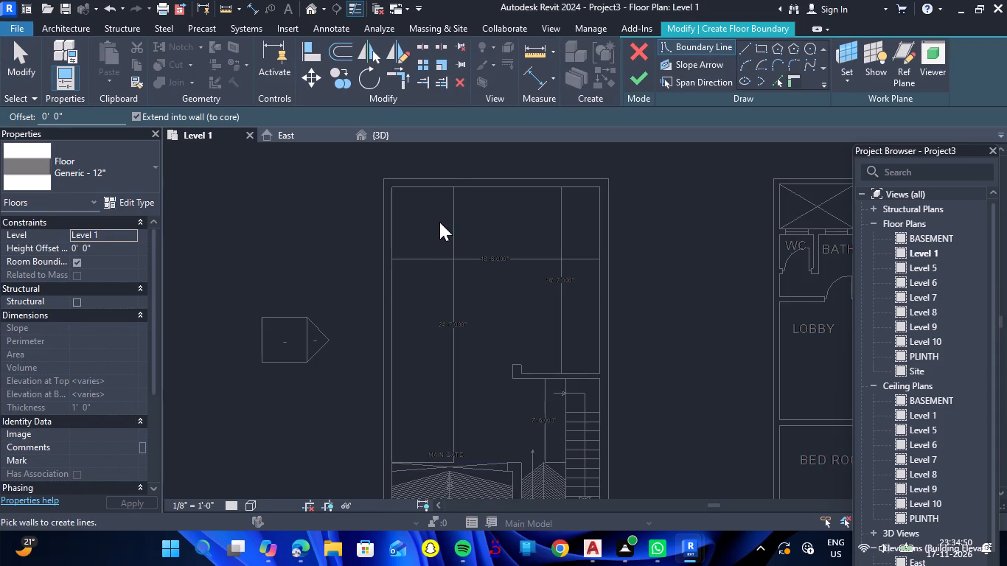
{"action": "scroll", "coordinate": [616, 175], "scroll_direction": "down", "scroll_amount": 4}
{"action": "scroll", "coordinate": [616, 175], "scroll_direction": "up", "scroll_amount": 1}
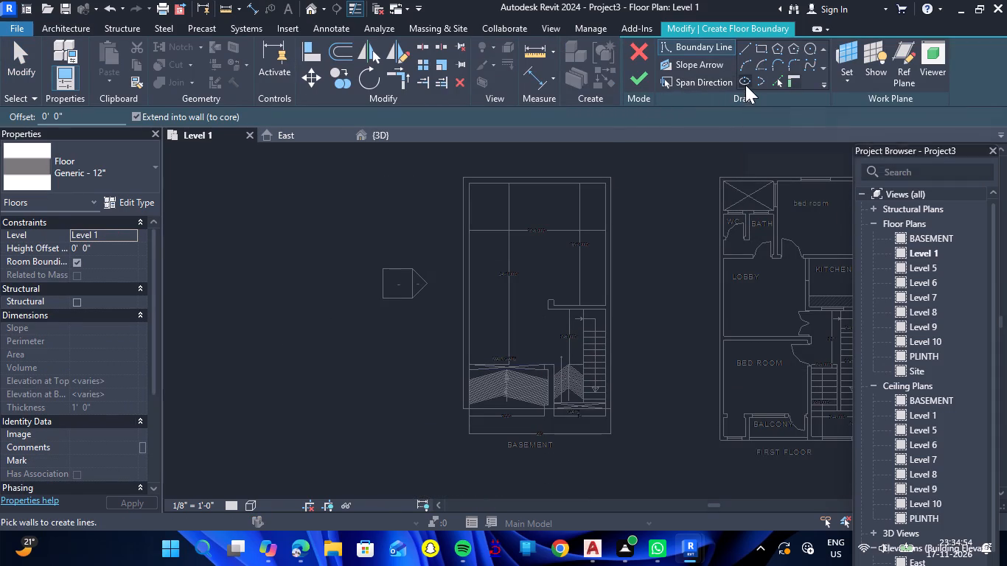
{"action": "left_click", "coordinate": [774, 85]}
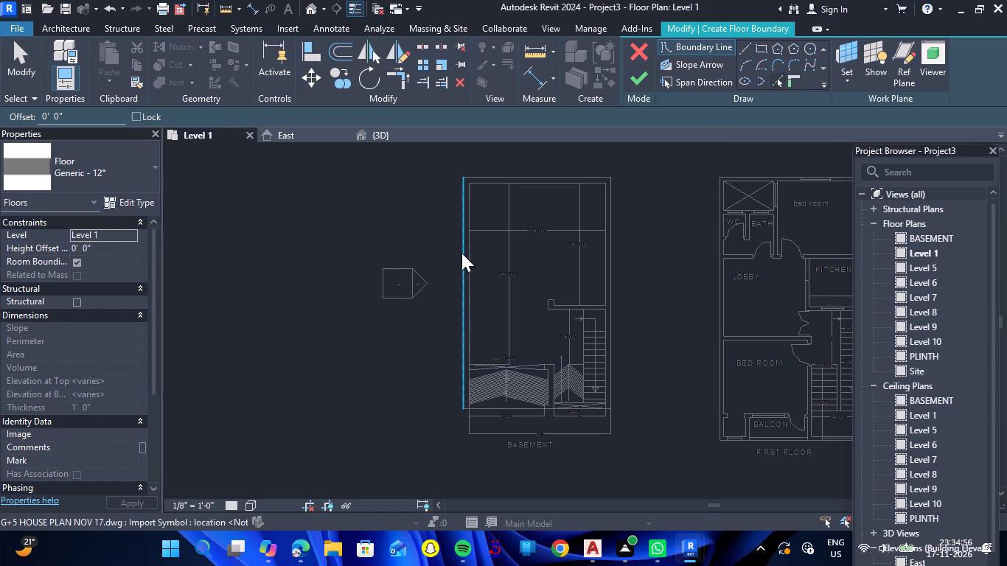
{"action": "left_click", "coordinate": [461, 253]}
{"action": "left_click", "coordinate": [487, 174]}
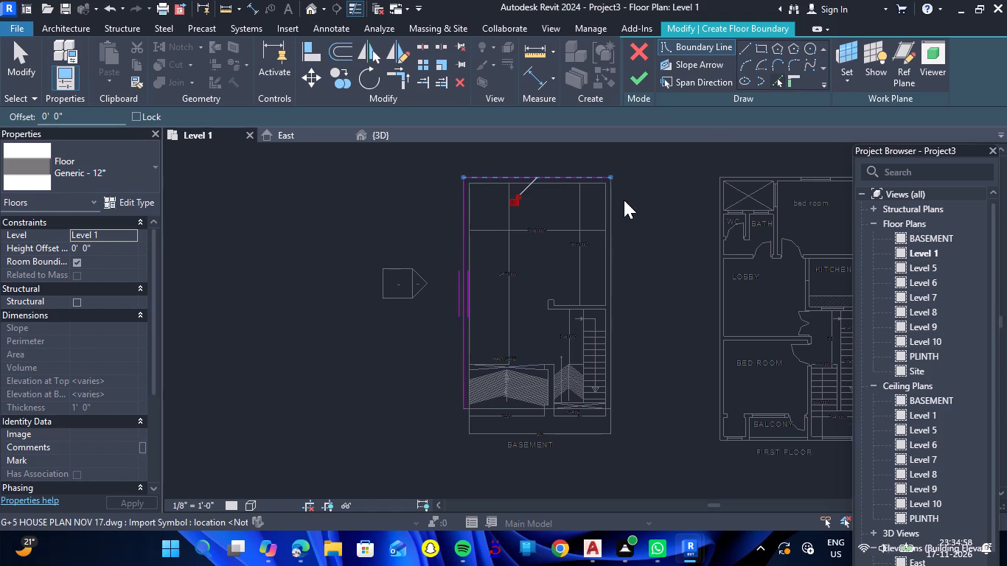
{"action": "left_click", "coordinate": [613, 210]}
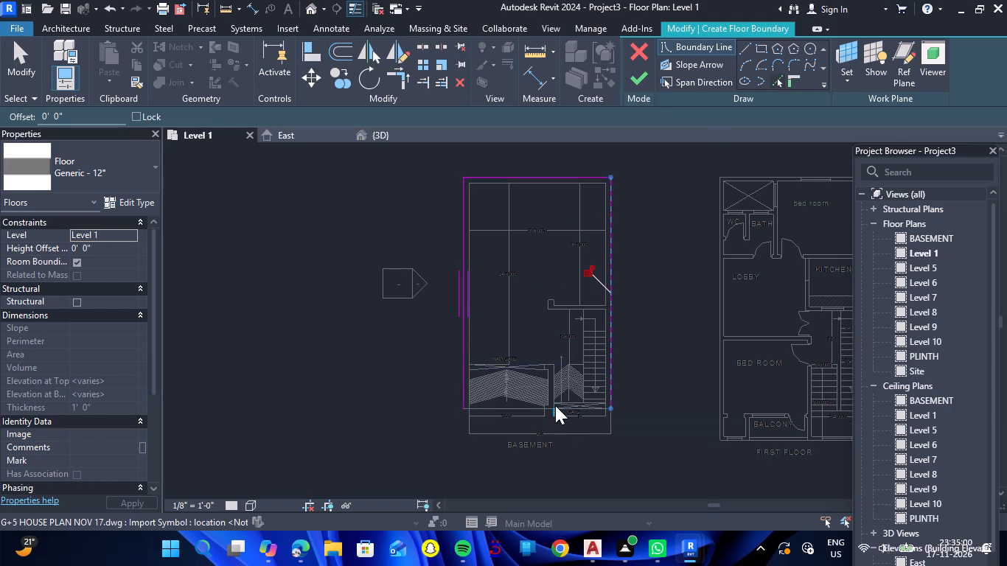
{"action": "scroll", "coordinate": [541, 408], "scroll_direction": "up", "scroll_amount": 6}
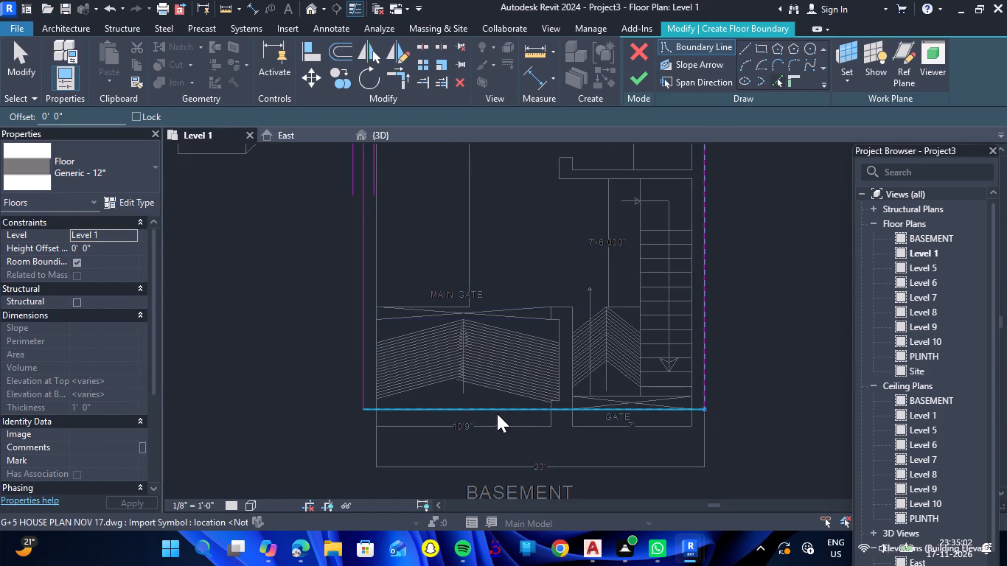
{"action": "left_click", "coordinate": [496, 413]}
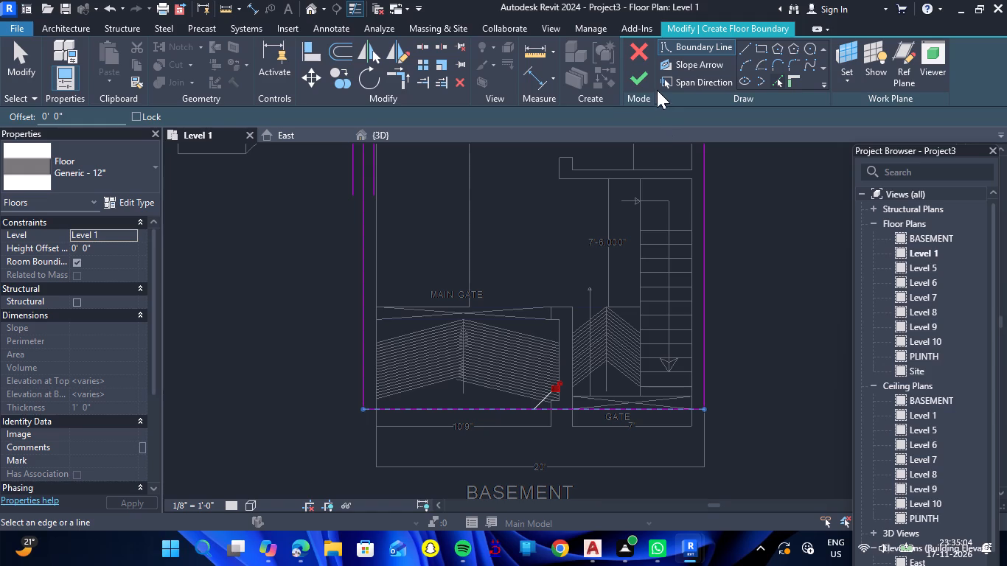
{"action": "left_click", "coordinate": [630, 90]}
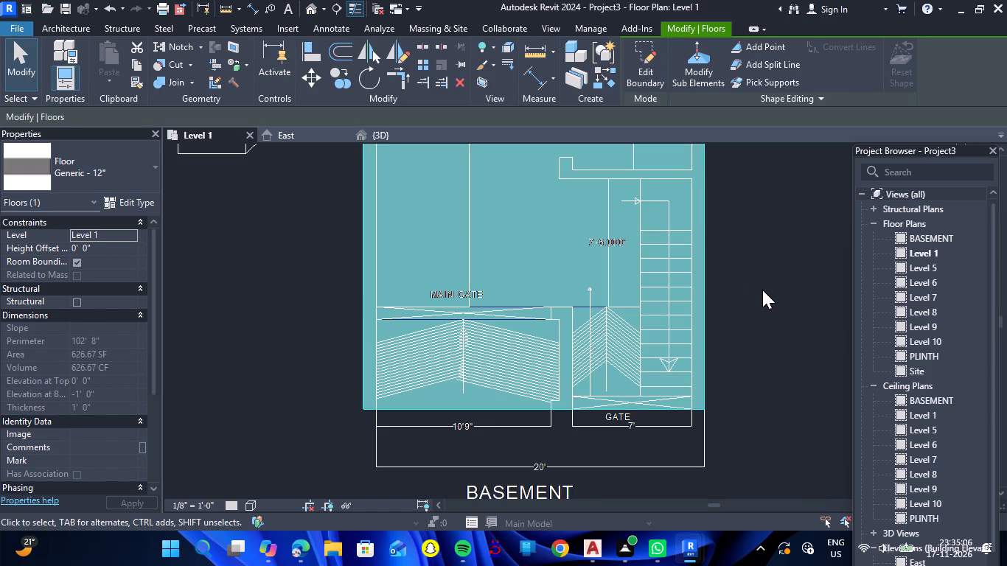
Set the new floor's level to BASEMENT while viewing it in 3D.
{"action": "scroll", "coordinate": [762, 290], "scroll_direction": "down", "scroll_amount": 5}
{"action": "left_click", "coordinate": [379, 139]}
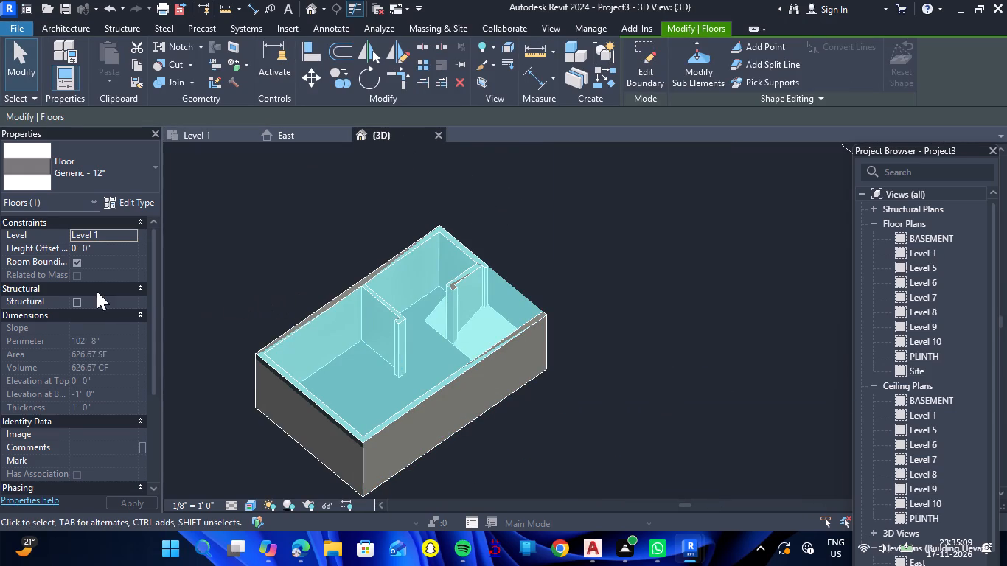
{"action": "left_click", "coordinate": [133, 234]}
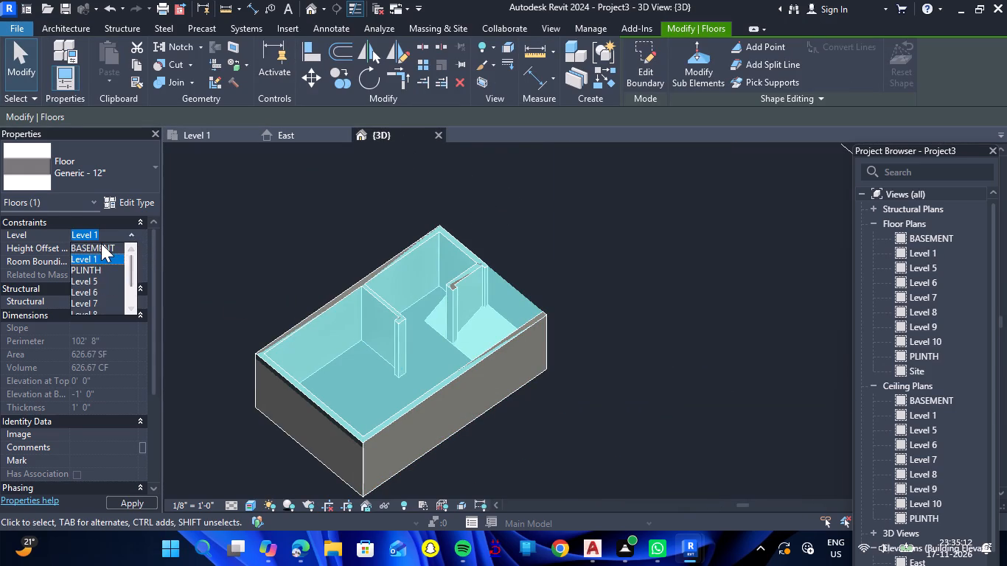
{"action": "left_click", "coordinate": [101, 243]}
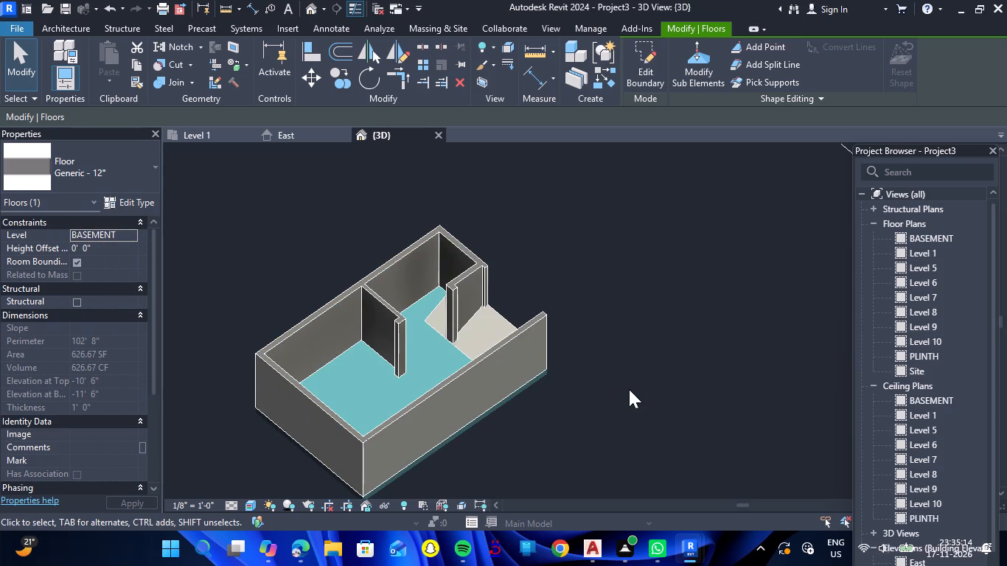
{"action": "left_click", "coordinate": [629, 389]}
Examine in 3D how the basement floor meets the walls and both gate ramps.
{"action": "scroll", "coordinate": [626, 352], "scroll_direction": "down", "scroll_amount": 4}
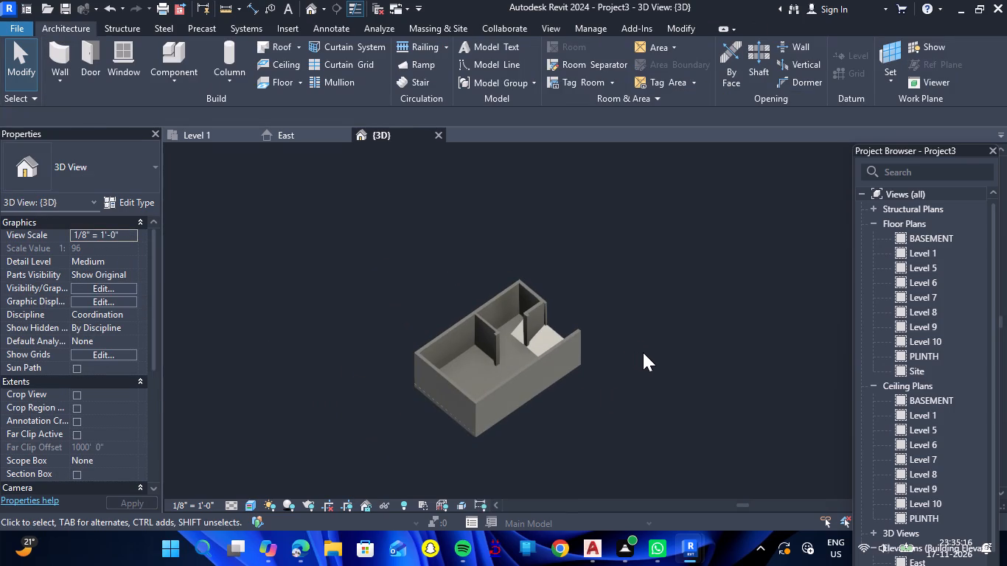
{"action": "left_click_drag", "start_coordinate": [656, 374], "coordinate": [422, 302], "text": "shift"}
{"action": "right_click_drag", "start_coordinate": [656, 374], "coordinate": [422, 302], "text": "shift"}
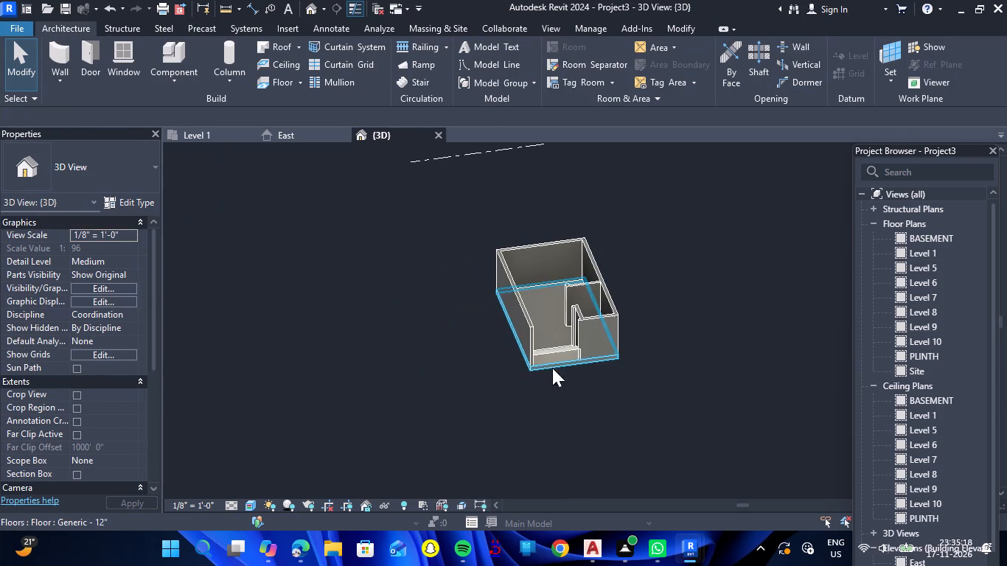
{"action": "left_click_drag", "start_coordinate": [483, 374], "coordinate": [619, 394]}
{"action": "right_click_drag", "start_coordinate": [483, 374], "coordinate": [619, 394], "text": "shift"}
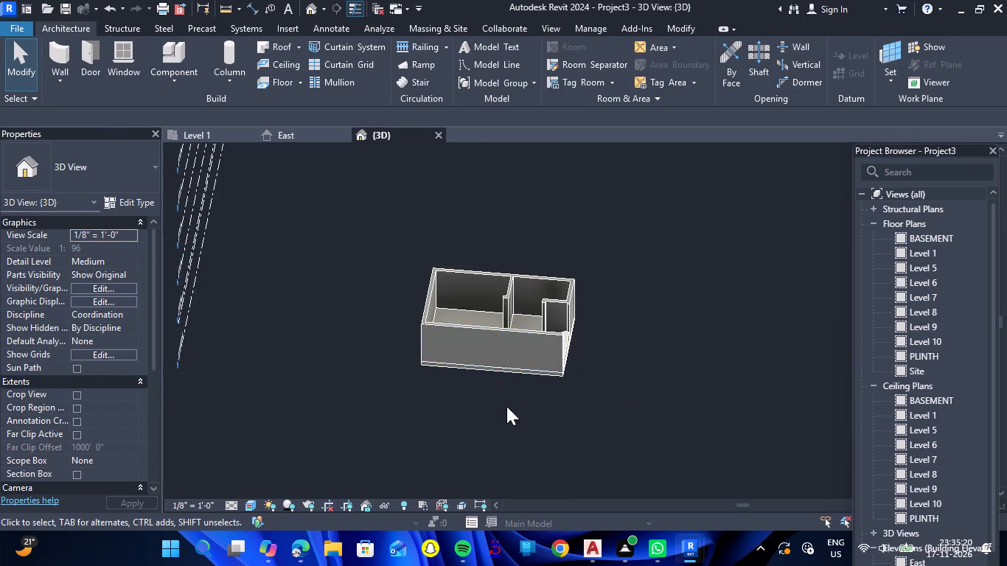
{"action": "left_click_drag", "start_coordinate": [506, 406], "coordinate": [659, 453], "text": "shift"}
{"action": "right_click_drag", "start_coordinate": [506, 406], "coordinate": [658, 453], "text": "shift"}
{"action": "scroll", "coordinate": [520, 357], "scroll_direction": "up", "scroll_amount": 7}
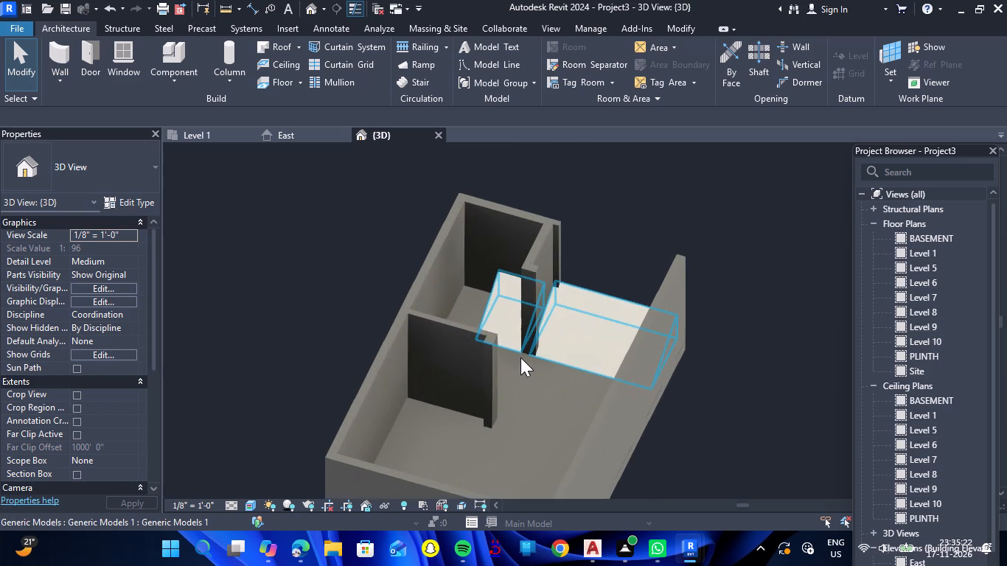
{"action": "scroll", "coordinate": [517, 352], "scroll_direction": "up", "scroll_amount": 5}
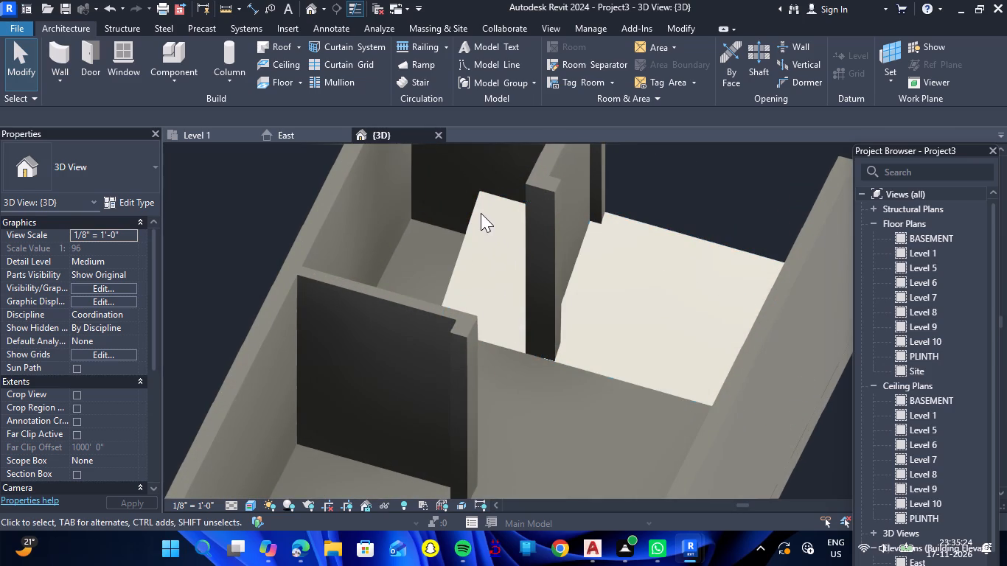
{"action": "left_click", "coordinate": [476, 209]}
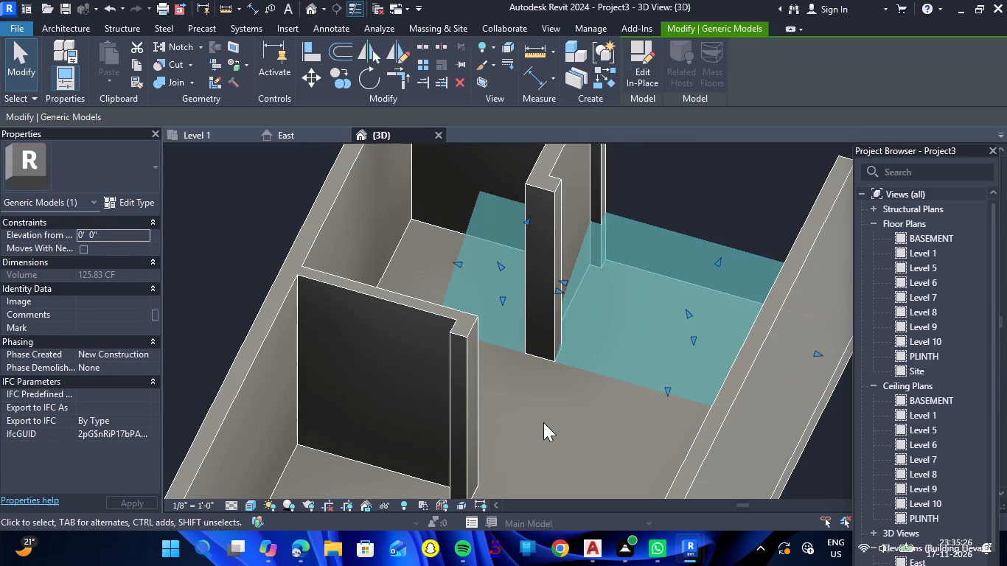
{"action": "key", "text": "Escape"}
{"action": "scroll", "coordinate": [537, 419], "scroll_direction": "down", "scroll_amount": 5}
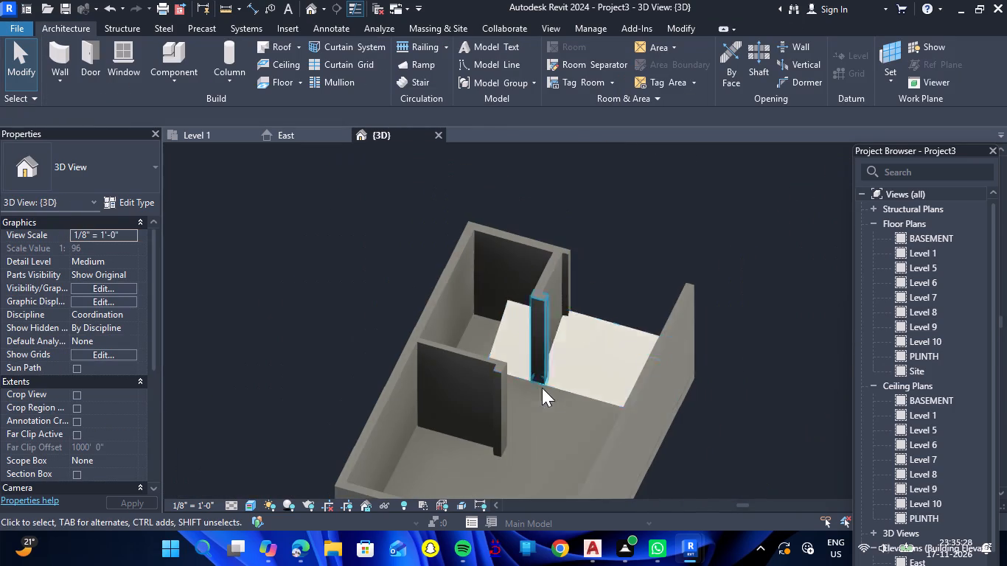
Examine the basement model from underneath, along its long side and from the gate end.
{"action": "left_click_drag", "start_coordinate": [755, 485], "coordinate": [624, 165], "text": "shift"}
{"action": "right_click_drag", "start_coordinate": [755, 485], "coordinate": [624, 165], "text": "shift"}
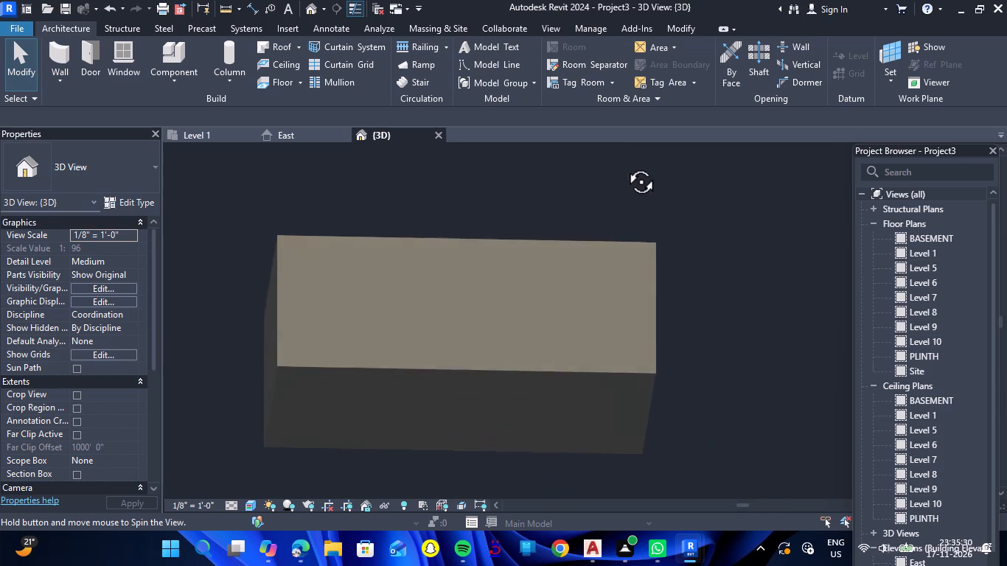
{"action": "left_click_drag", "start_coordinate": [624, 165], "coordinate": [621, 405], "text": "shift"}
{"action": "right_click_drag", "start_coordinate": [624, 165], "coordinate": [621, 405], "text": "shift"}
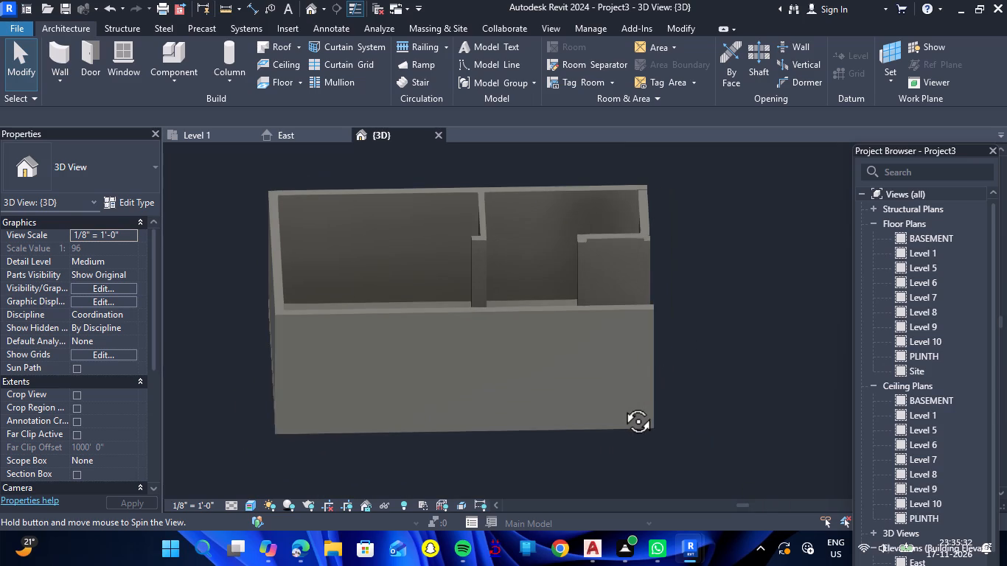
{"action": "right_click_drag", "start_coordinate": [621, 405], "coordinate": [644, 441], "text": "shift"}
{"action": "left_click_drag", "start_coordinate": [621, 405], "coordinate": [644, 441], "text": "shift"}
{"action": "scroll", "coordinate": [725, 413], "scroll_direction": "down", "scroll_amount": 2}
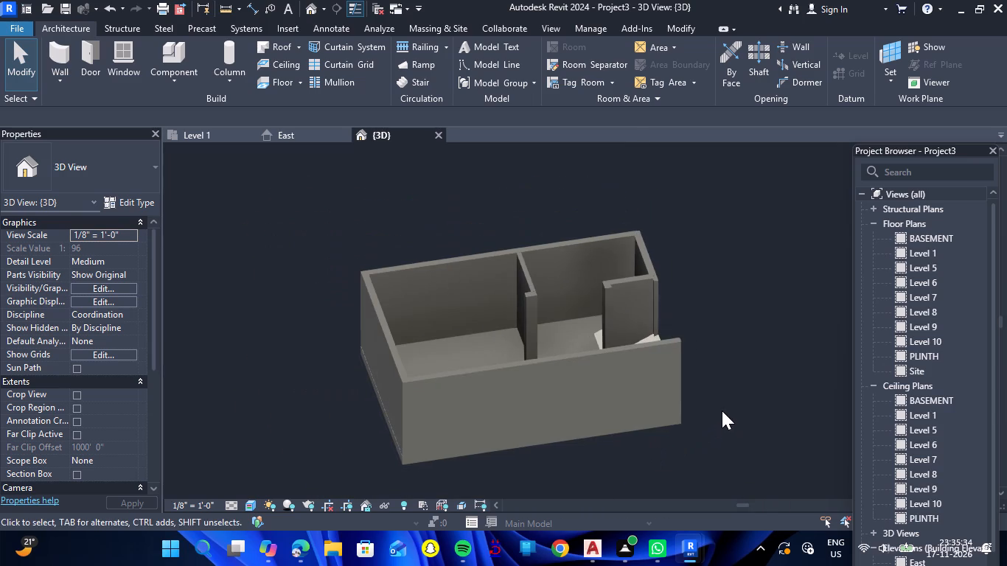
{"action": "left_click_drag", "start_coordinate": [727, 412], "coordinate": [494, 409], "text": "shift"}
{"action": "right_click_drag", "start_coordinate": [728, 412], "coordinate": [494, 409], "text": "shift"}
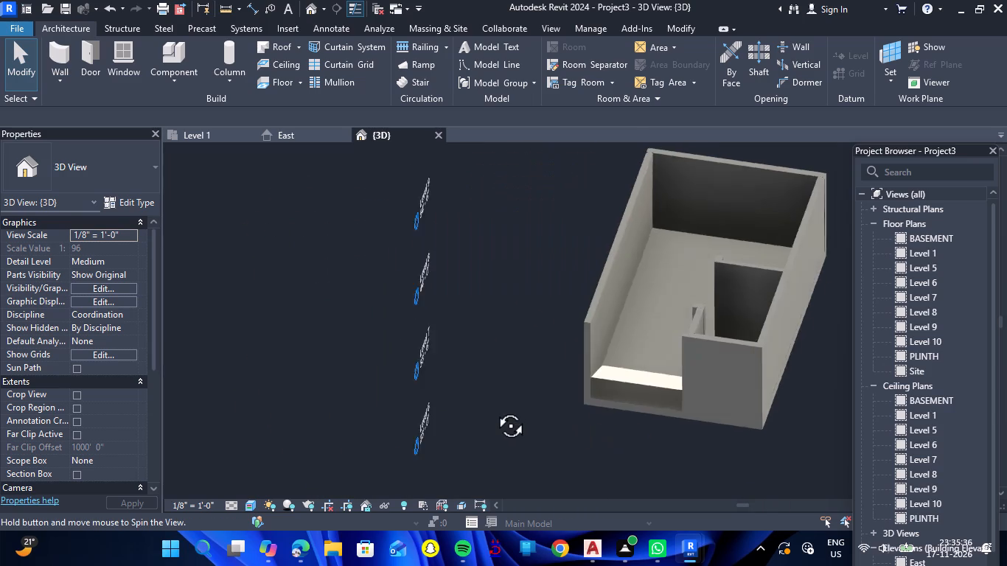
{"action": "right_click_drag", "start_coordinate": [494, 409], "coordinate": [536, 349], "text": "shift"}
{"action": "left_click_drag", "start_coordinate": [494, 409], "coordinate": [536, 349], "text": "shift"}
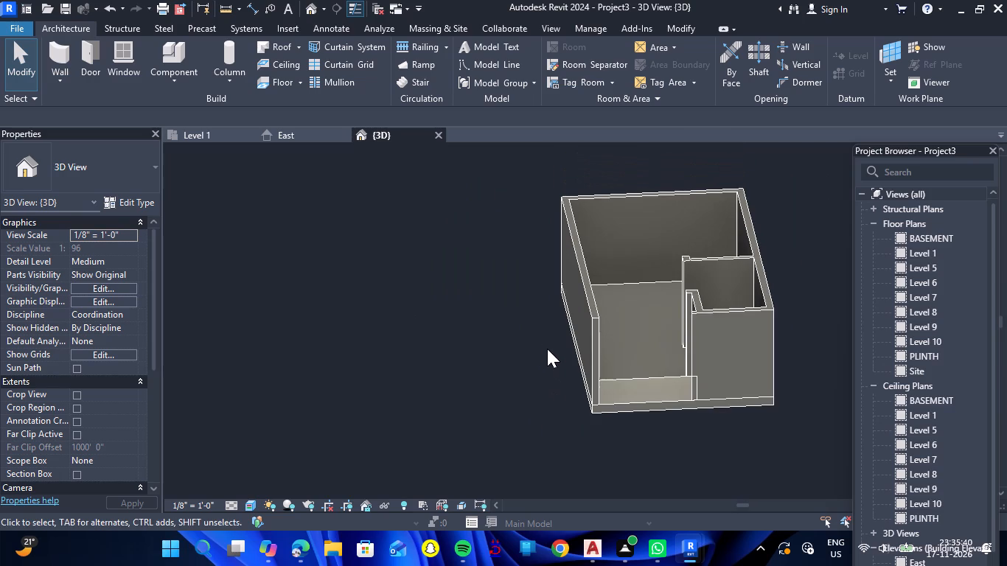
{"action": "scroll", "coordinate": [547, 349], "scroll_direction": "down", "scroll_amount": 1}
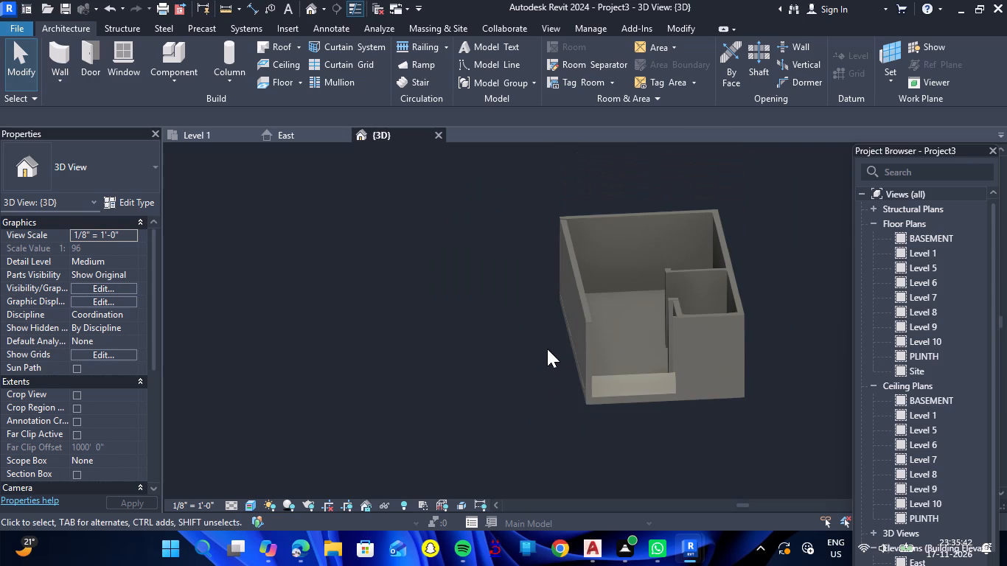
Turn on the imported G+5 HOUSE PLAN NOV 17.dwg in the 3D view's visibility overrides.
{"action": "left_click", "coordinate": [215, 139]}
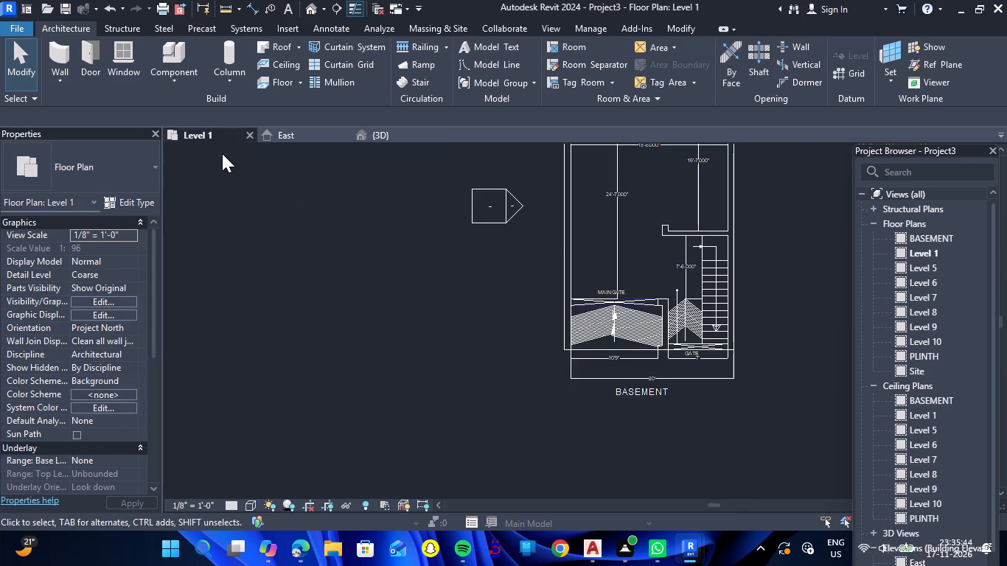
{"action": "scroll", "coordinate": [438, 304], "scroll_direction": "down", "scroll_amount": 5}
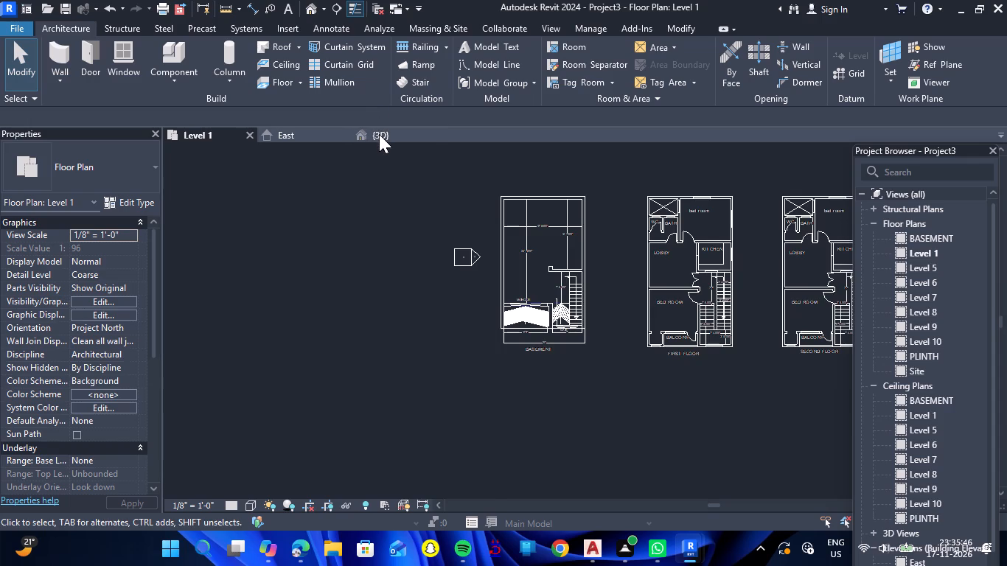
{"action": "left_click", "coordinate": [379, 134]}
{"action": "left_click", "coordinate": [111, 289]}
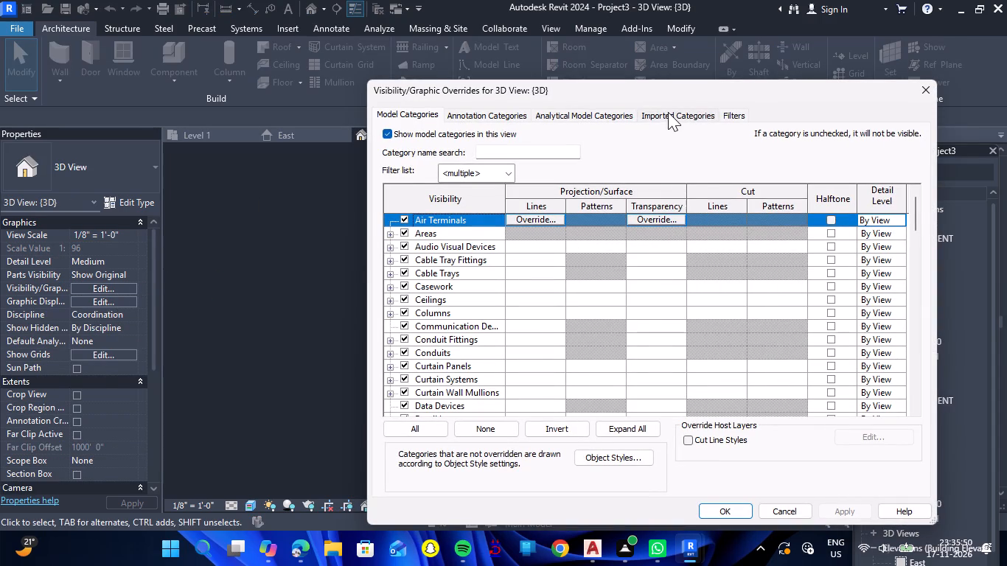
{"action": "left_click", "coordinate": [668, 112]}
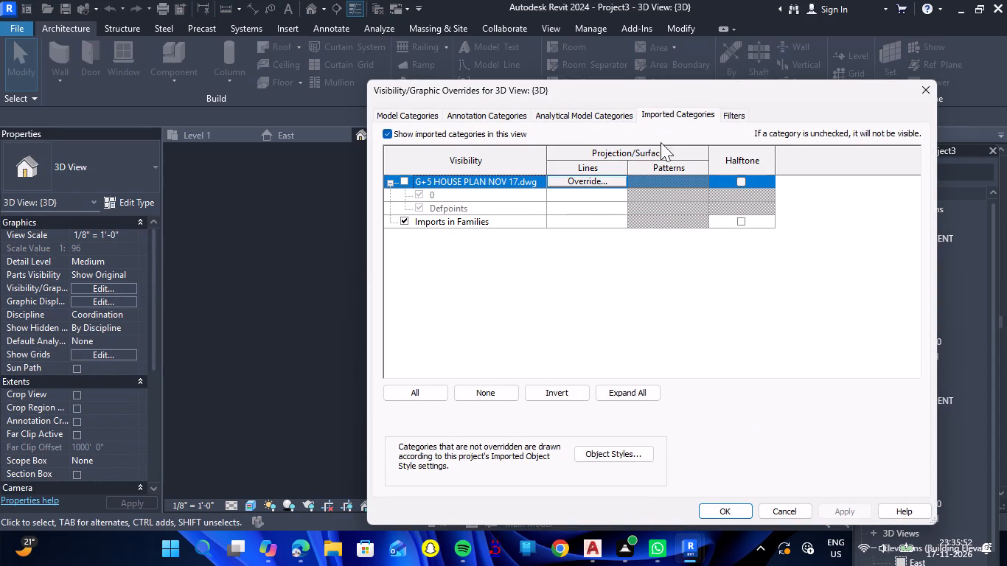
{"action": "left_click", "coordinate": [405, 184]}
{"action": "left_click", "coordinate": [719, 514]}
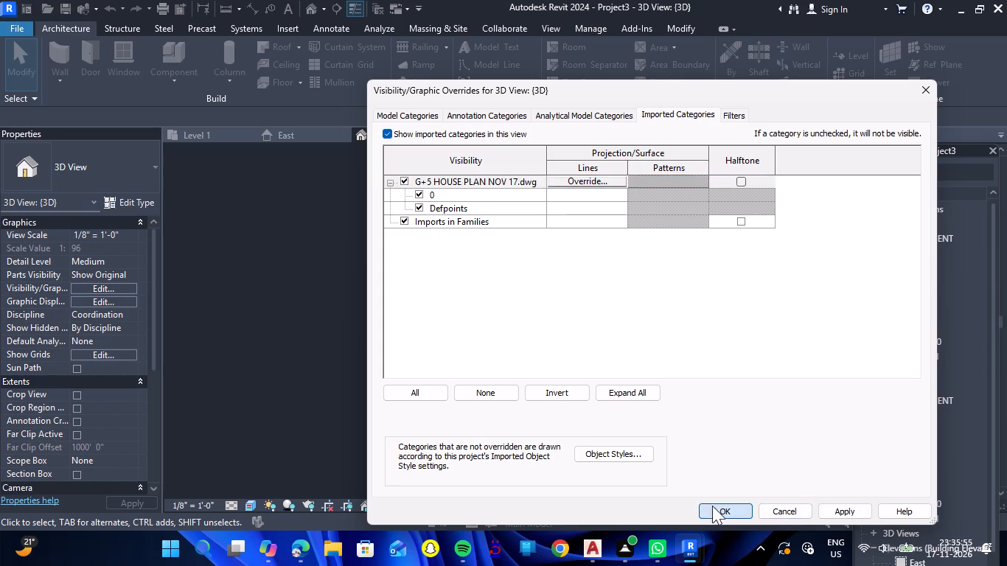
{"action": "scroll", "coordinate": [618, 448], "scroll_direction": "down", "scroll_amount": 2}
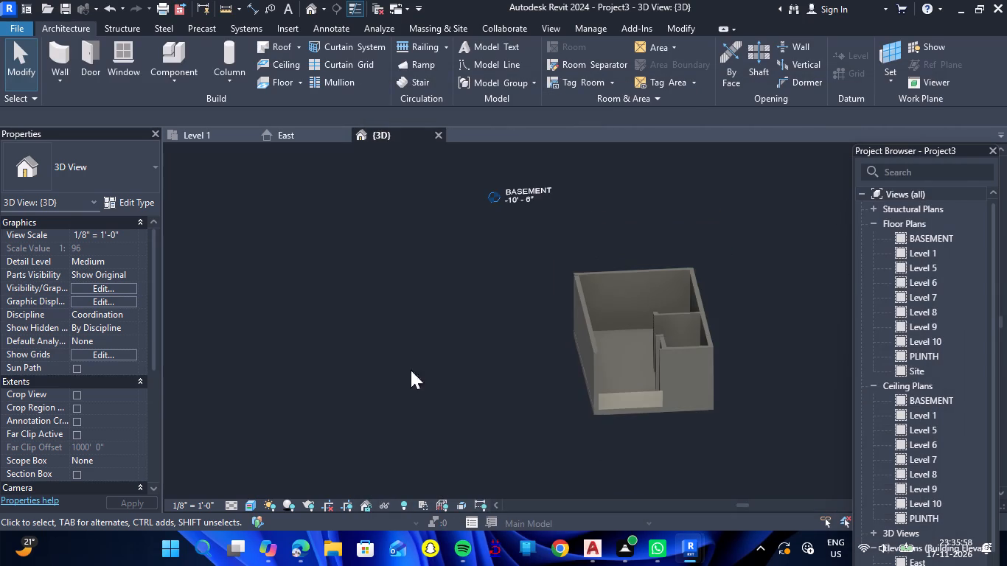
Sketch a 2' x 4' ACT System ceiling on level PLINTH from the Level 1 view, picking the BASEMENT plan's four outer boundary lines.
{"action": "left_click", "coordinate": [201, 136]}
{"action": "scroll", "coordinate": [349, 383], "scroll_direction": "down", "scroll_amount": 3}
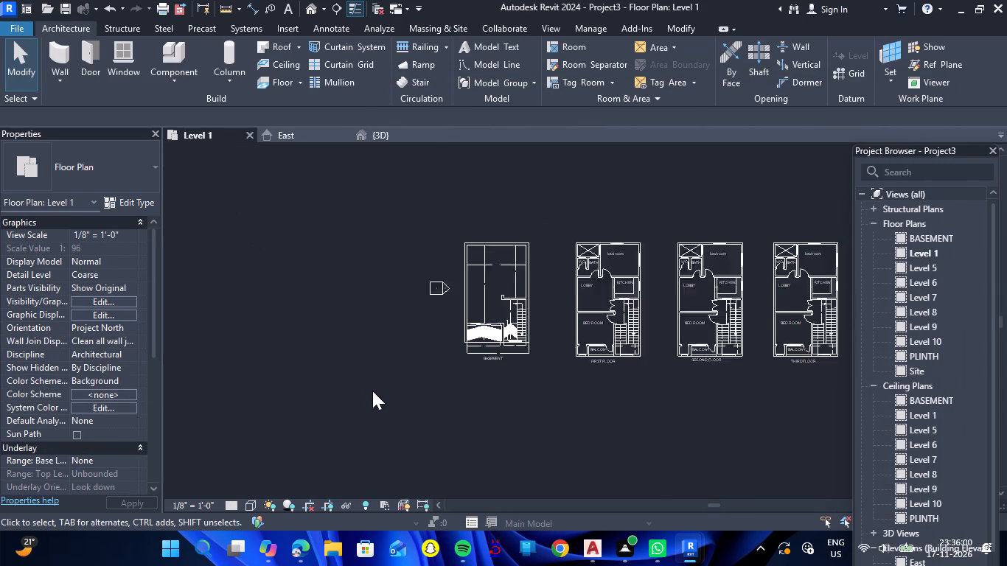
{"action": "scroll", "coordinate": [504, 320], "scroll_direction": "up", "scroll_amount": 3}
{"action": "scroll", "coordinate": [529, 325], "scroll_direction": "down", "scroll_amount": 3}
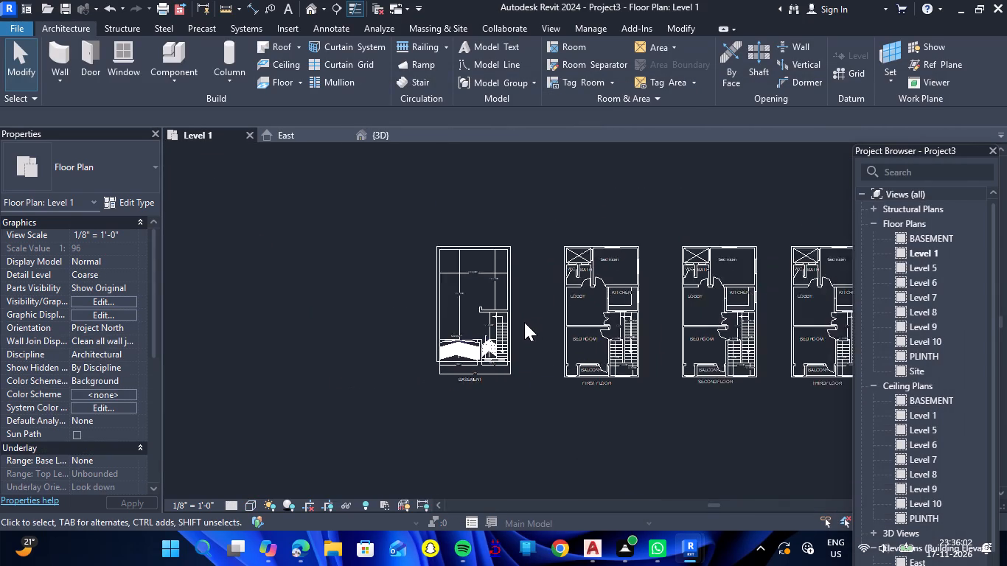
{"action": "scroll", "coordinate": [621, 417], "scroll_direction": "up", "scroll_amount": 2}
{"action": "scroll", "coordinate": [433, 208], "scroll_direction": "up", "scroll_amount": 3}
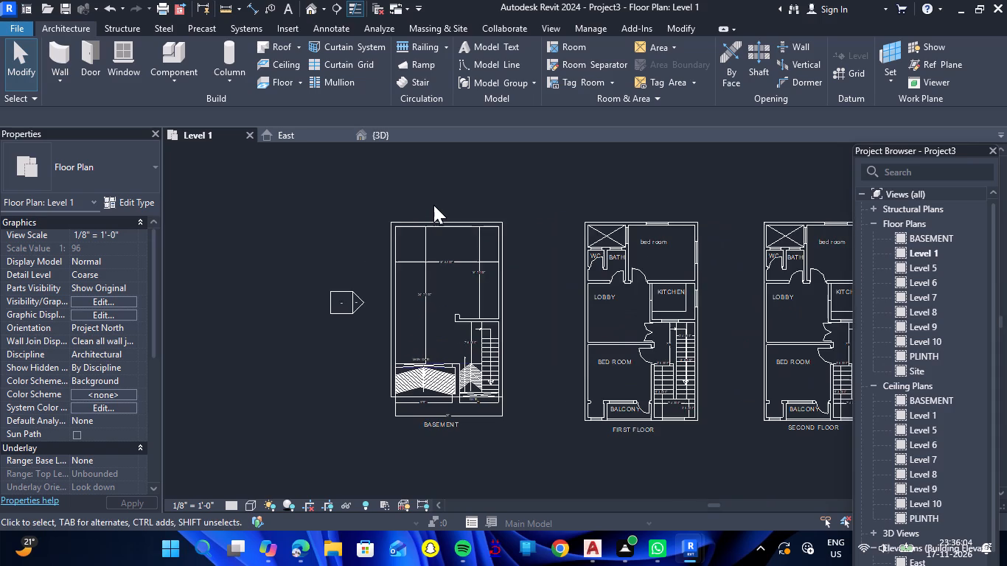
{"action": "scroll", "coordinate": [442, 195], "scroll_direction": "down", "scroll_amount": 2}
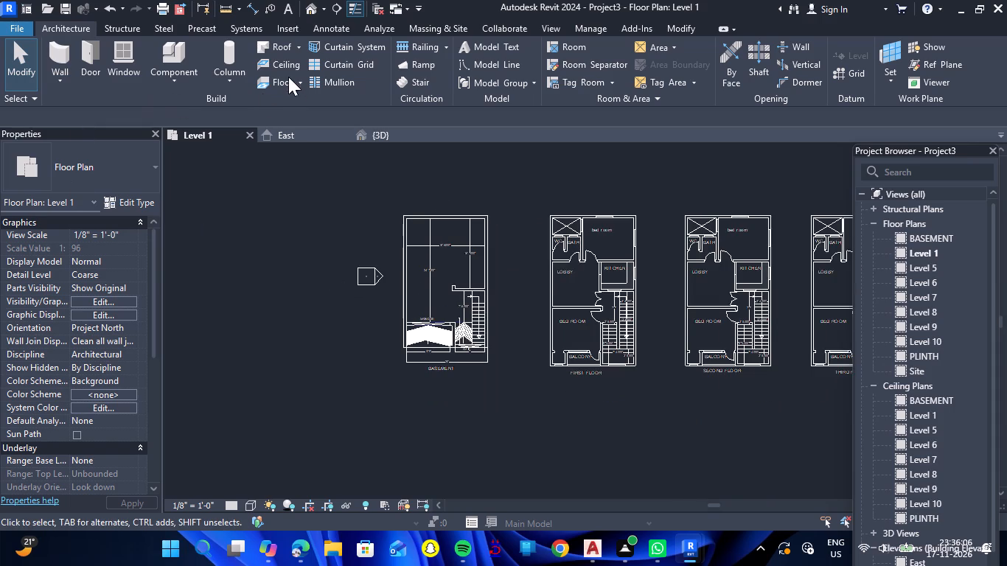
{"action": "left_click", "coordinate": [284, 64]}
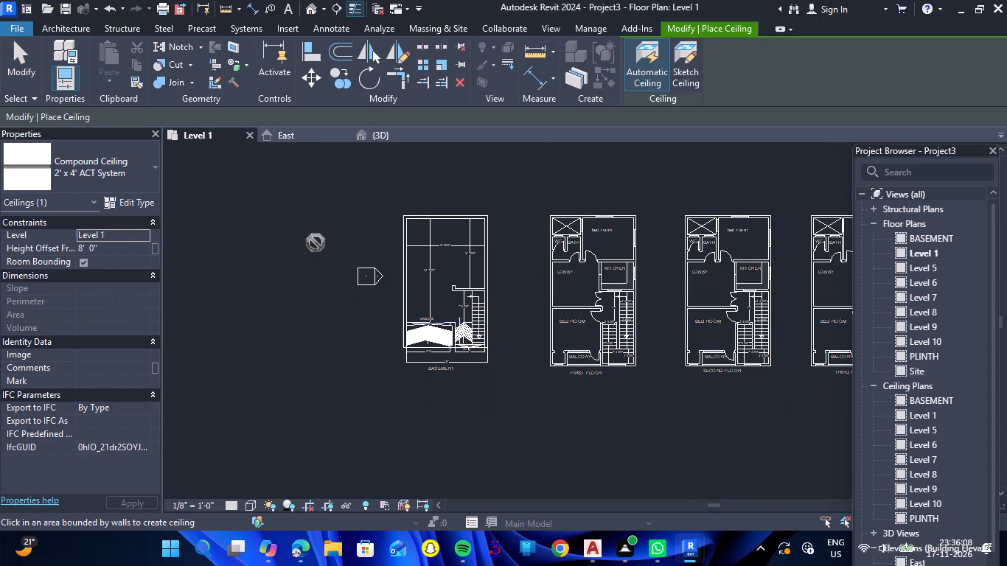
{"action": "left_click", "coordinate": [677, 83]}
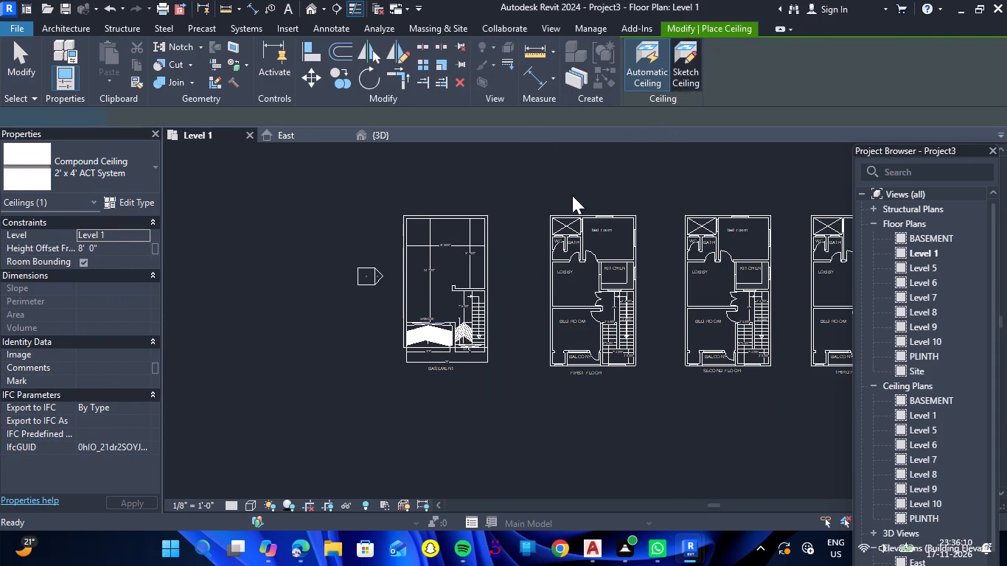
{"action": "scroll", "coordinate": [536, 206], "scroll_direction": "up", "scroll_amount": 4}
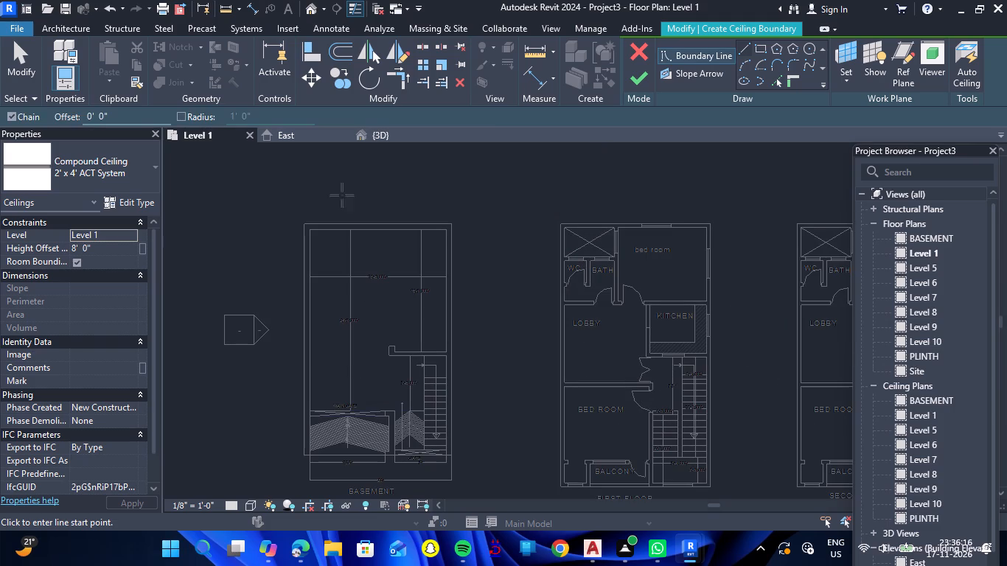
{"action": "left_click", "coordinate": [131, 232]}
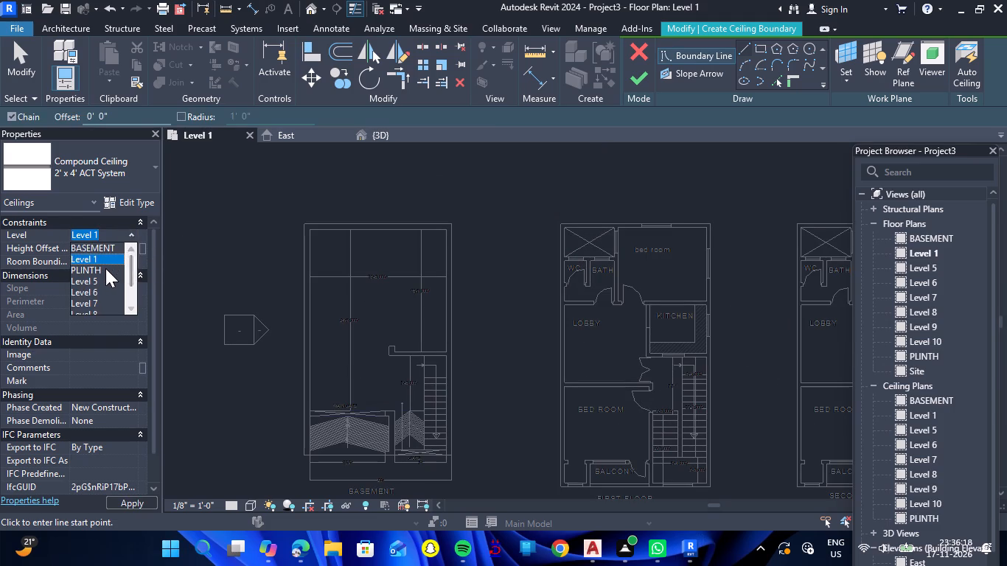
{"action": "left_click", "coordinate": [104, 268]}
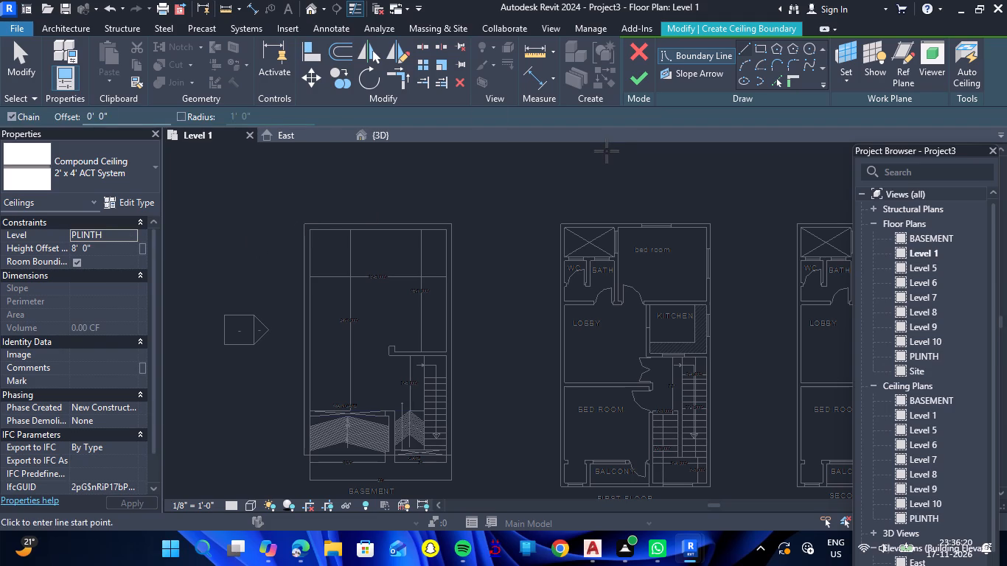
{"action": "left_click", "coordinate": [779, 82]}
{"action": "left_click", "coordinate": [299, 269]}
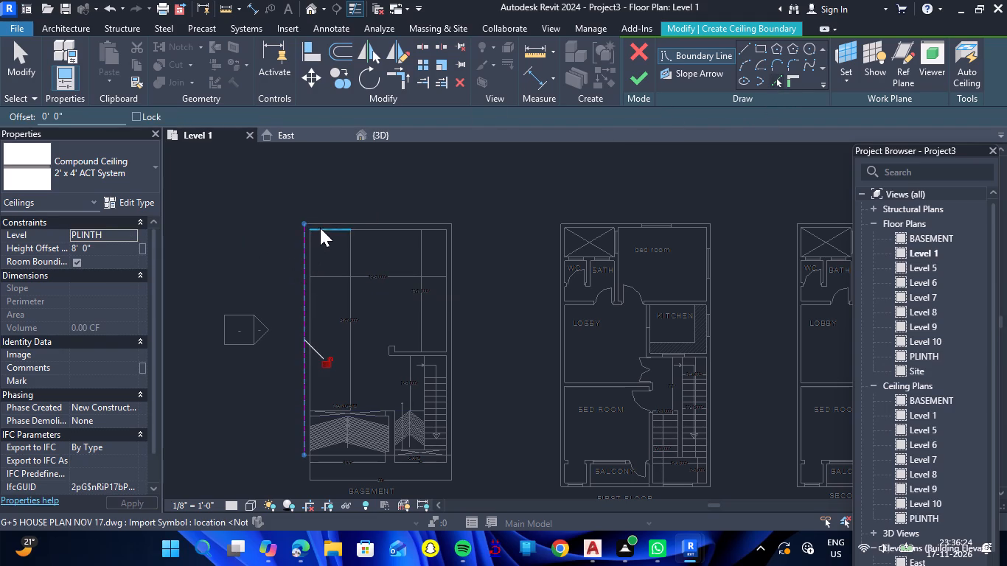
{"action": "left_click", "coordinate": [324, 222]}
{"action": "left_click", "coordinate": [453, 270]}
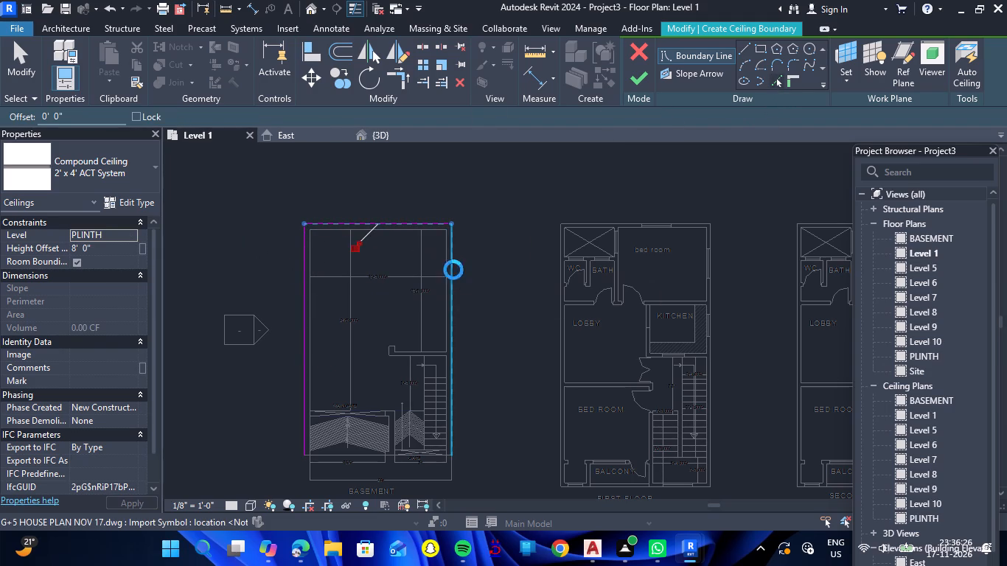
{"action": "scroll", "coordinate": [388, 455], "scroll_direction": "up", "scroll_amount": 5}
{"action": "left_click", "coordinate": [392, 453]}
{"action": "scroll", "coordinate": [697, 248], "scroll_direction": "down", "scroll_amount": 3}
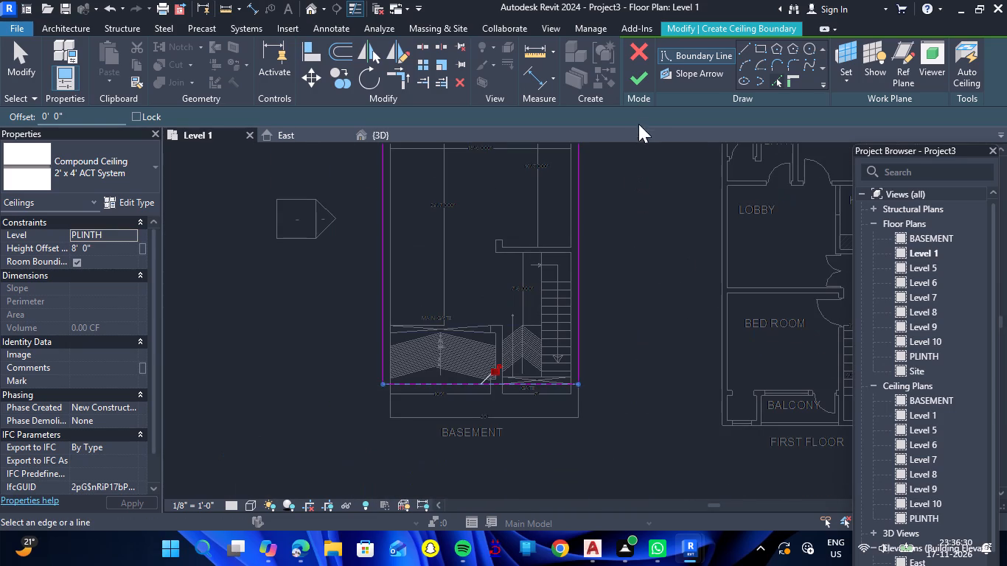
{"action": "left_click", "coordinate": [639, 75]}
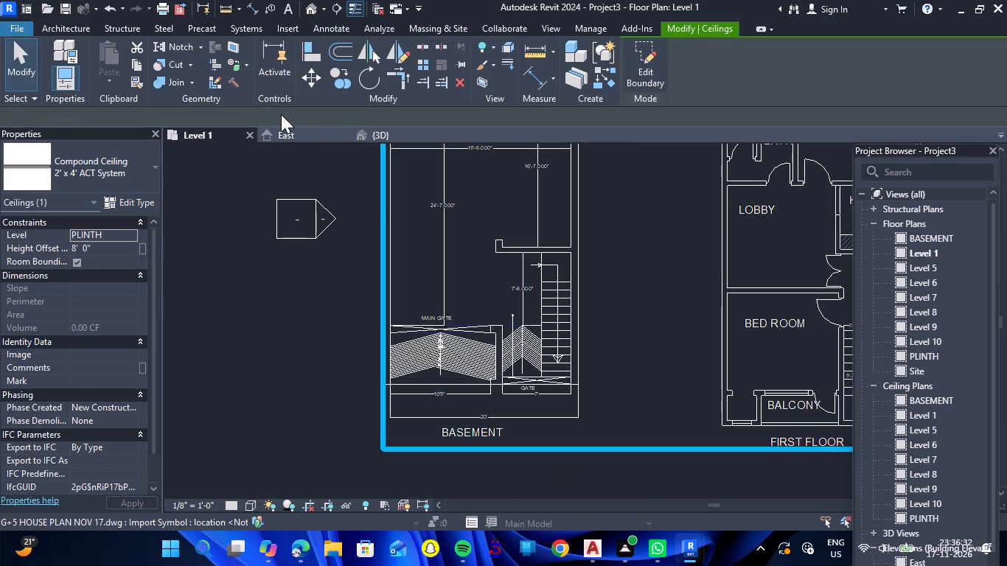
Check the new ceiling's height in 3D and set its level to BASEMENT from the Level 1 plan.
{"action": "left_click", "coordinate": [366, 130]}
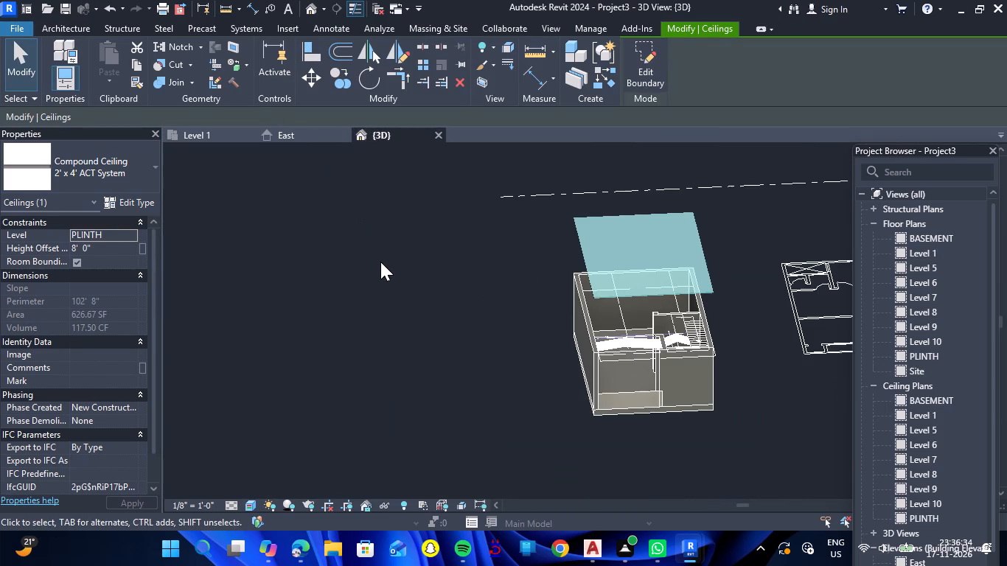
{"action": "scroll", "coordinate": [529, 298], "scroll_direction": "up", "scroll_amount": 4}
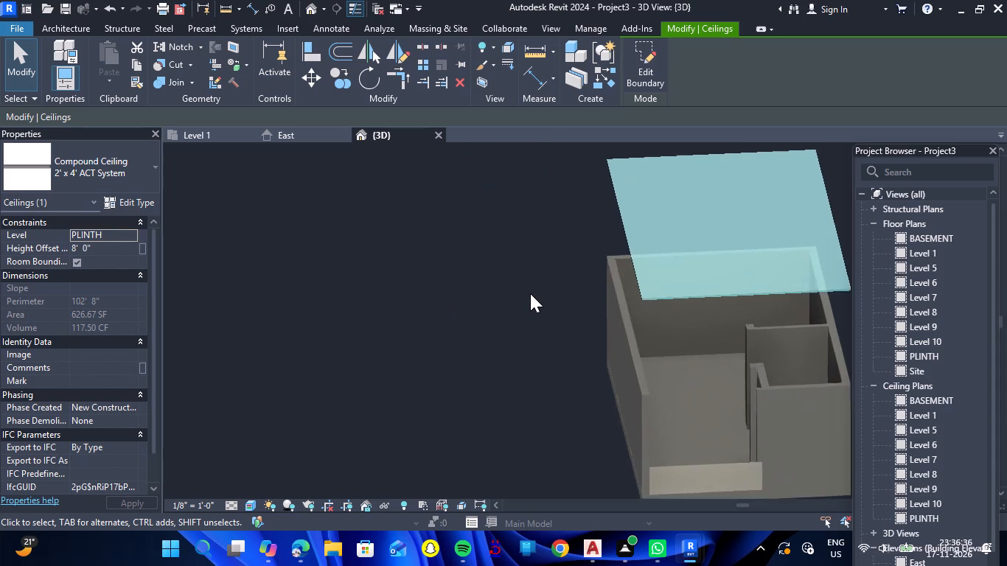
{"action": "scroll", "coordinate": [530, 293], "scroll_direction": "down", "scroll_amount": 8}
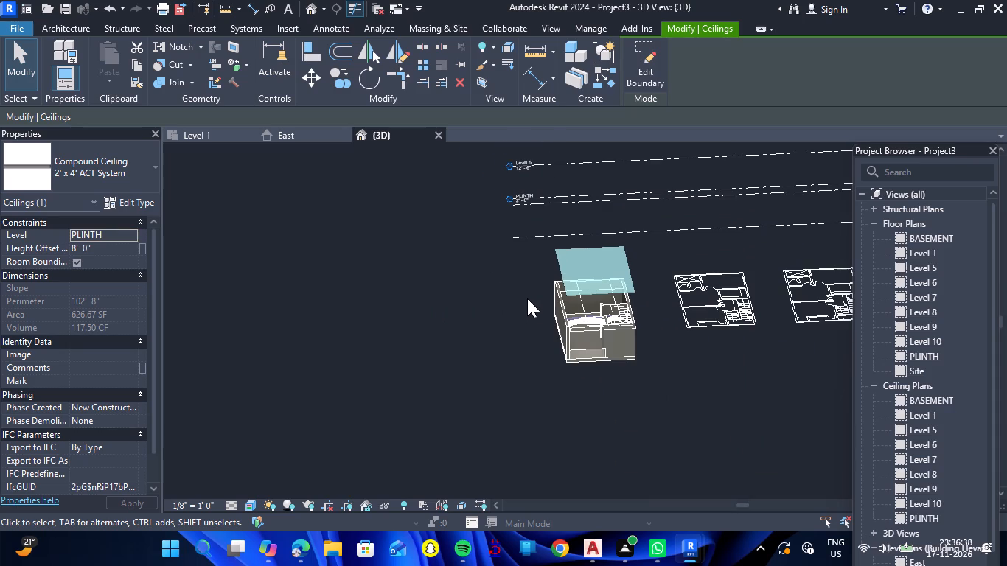
{"action": "scroll", "coordinate": [527, 298], "scroll_direction": "down", "scroll_amount": 2}
{"action": "scroll", "coordinate": [551, 298], "scroll_direction": "up", "scroll_amount": 5}
{"action": "scroll", "coordinate": [609, 262], "scroll_direction": "up", "scroll_amount": 4}
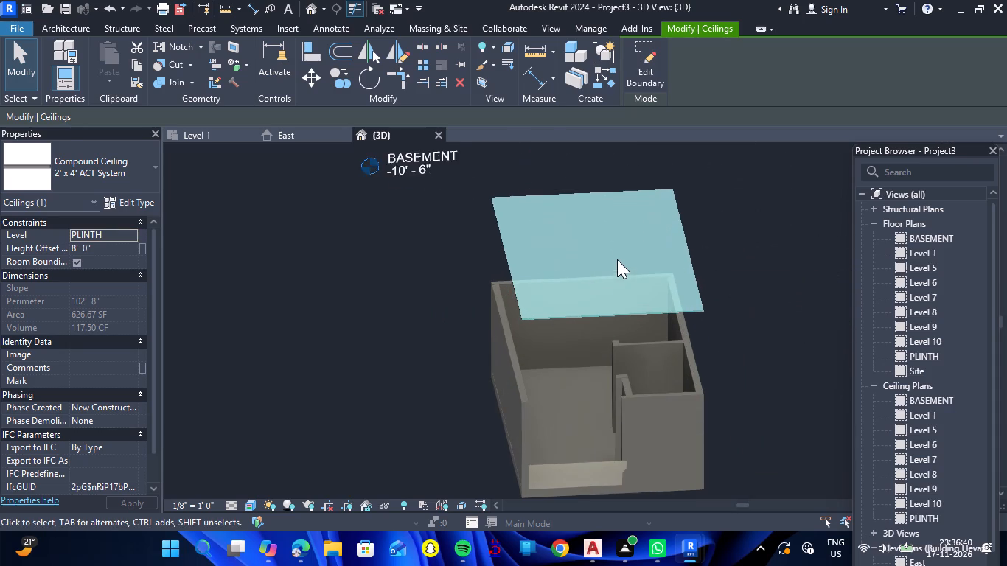
{"action": "left_click", "coordinate": [197, 133]}
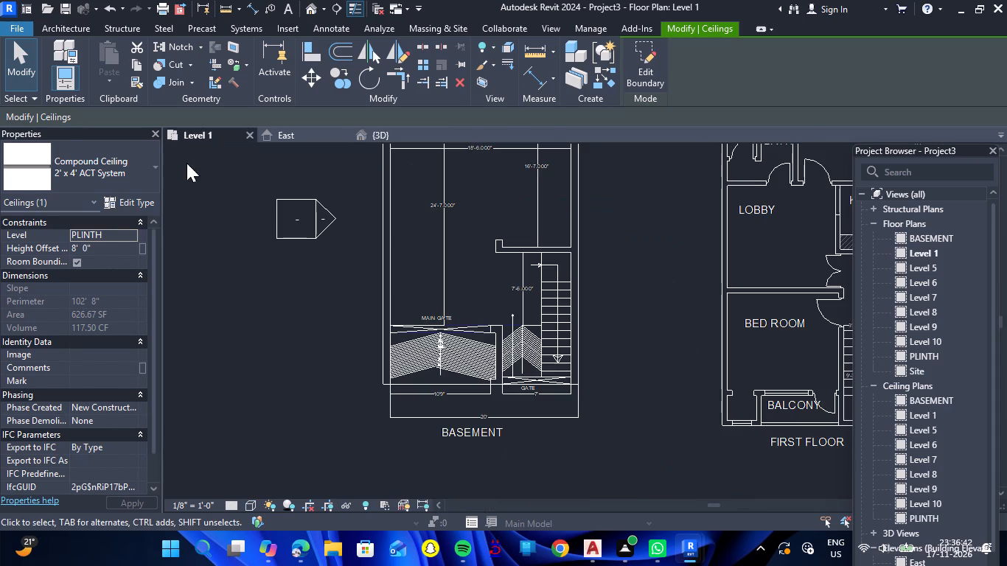
{"action": "left_click", "coordinate": [133, 233]}
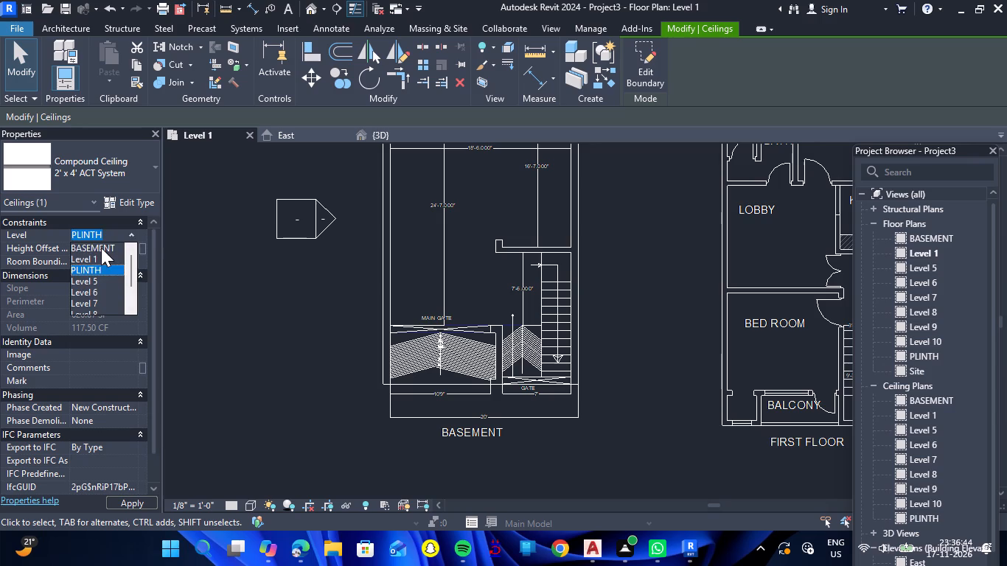
{"action": "left_click", "coordinate": [101, 248]}
{"action": "left_click", "coordinate": [314, 307]}
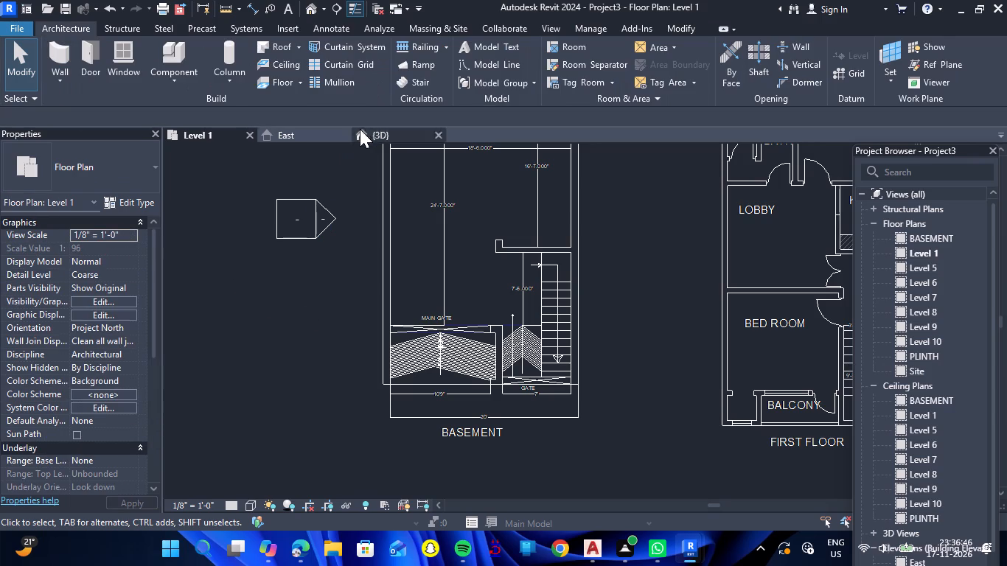
Select the basement ceiling in 3D and set its height offset from level to 10'.
{"action": "left_click", "coordinate": [371, 132]}
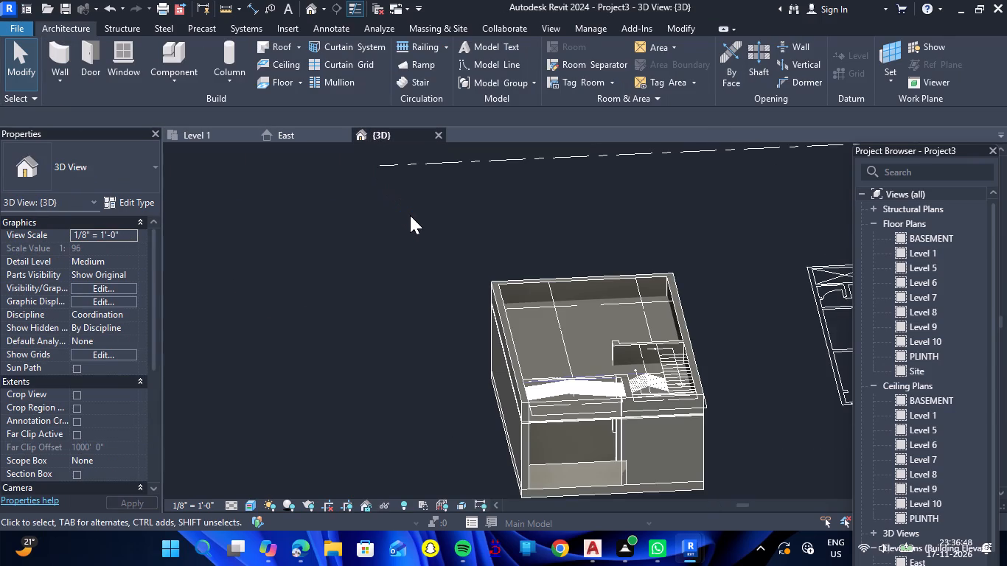
{"action": "scroll", "coordinate": [410, 215], "scroll_direction": "down", "scroll_amount": 3}
{"action": "scroll", "coordinate": [563, 361], "scroll_direction": "up", "scroll_amount": 5}
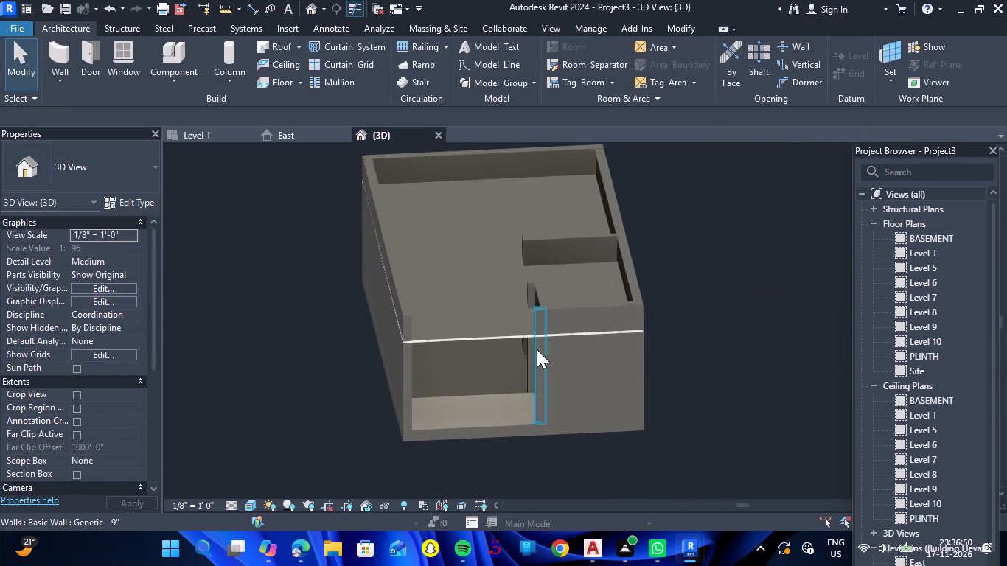
{"action": "left_click", "coordinate": [481, 335]}
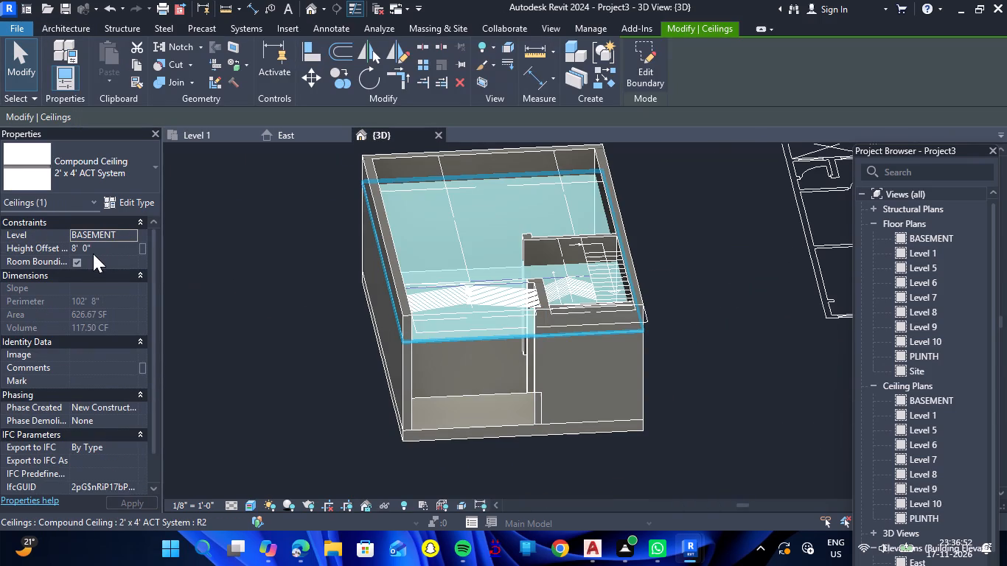
{"action": "left_click", "coordinate": [95, 251]}
{"action": "key", "text": "BackSpace"}
{"action": "key", "text": "BackSpace"}
{"action": "key", "text": "BackSpace"}
{"action": "key", "text": "BackSpace"}
{"action": "key", "text": "BackSpace"}
{"action": "key", "text": "BackSpace"}
{"action": "key", "text": "BackSpace"}
{"action": "key", "text": "BackSpace"}
{"action": "key", "text": "BackSpace"}
{"action": "key", "text": "BackSpace"}
{"action": "key", "text": "BackSpace"}
{"action": "key", "text": "BackSpace"}
{"action": "key", "text": "BackSpace"}
{"action": "key", "text": "BackSpace"}
{"action": "key", "text": "BackSpace"}
{"action": "key", "text": "BackSpace"}
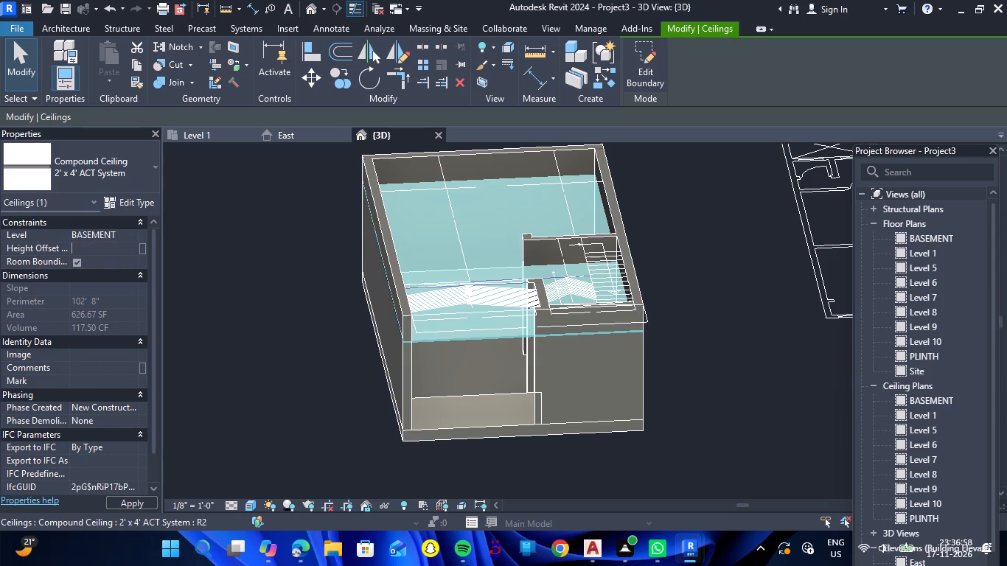
{"action": "type", "text": "10"}
{"action": "key", "text": "apostrophe"}
{"action": "key", "text": "Return"}
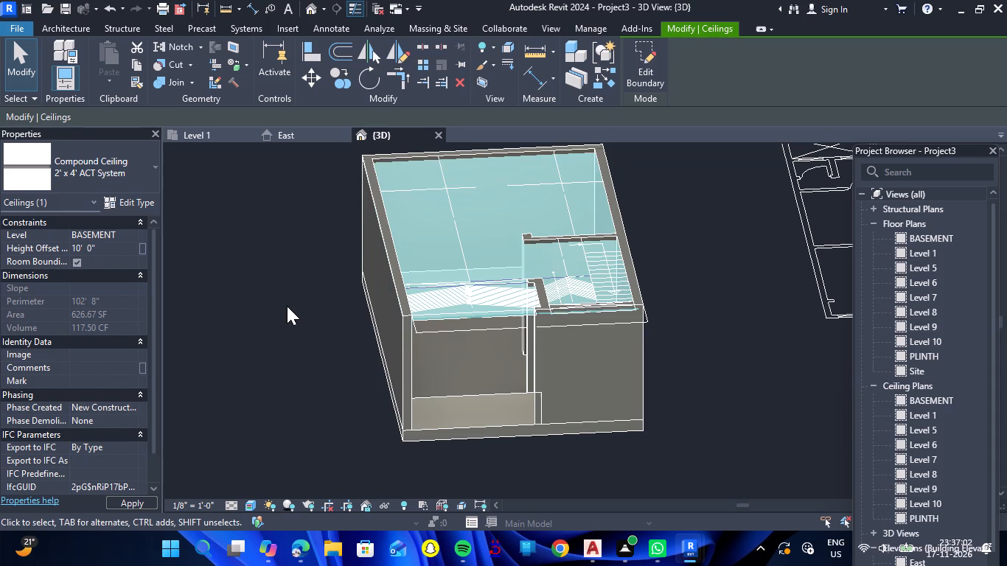
{"action": "left_click", "coordinate": [288, 304]}
{"action": "scroll", "coordinate": [291, 309], "scroll_direction": "down", "scroll_amount": 5}
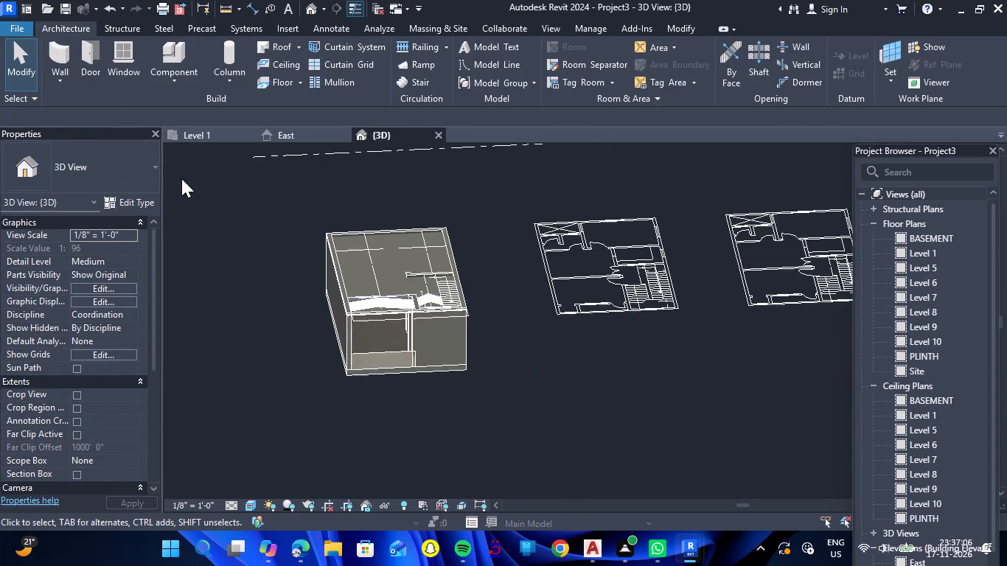
Return to the Level 1 floor plan and examine the BASEMENT plan's outer boundary.
{"action": "left_click", "coordinate": [192, 138]}
{"action": "scroll", "coordinate": [284, 274], "scroll_direction": "down", "scroll_amount": 7}
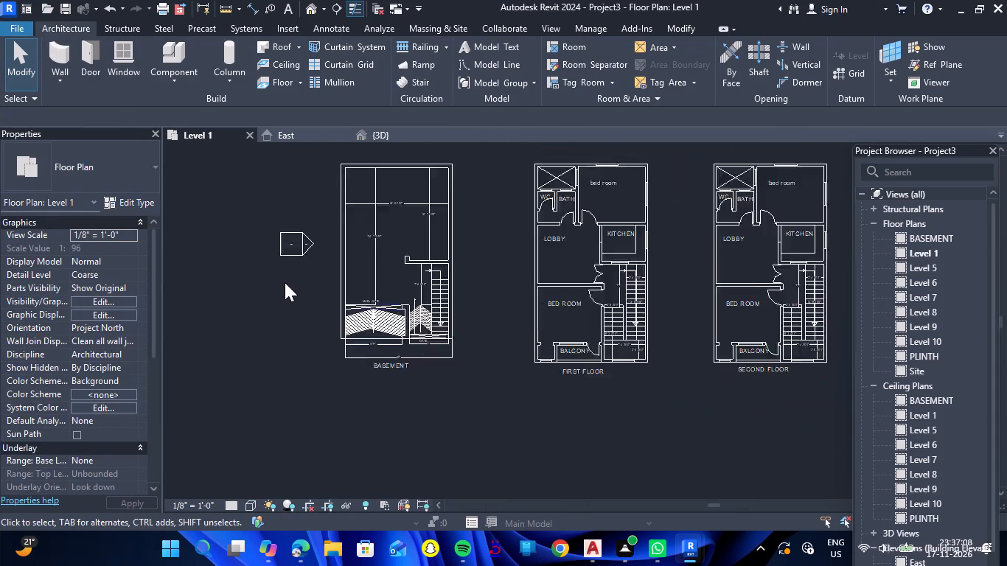
{"action": "scroll", "coordinate": [344, 197], "scroll_direction": "up", "scroll_amount": 6}
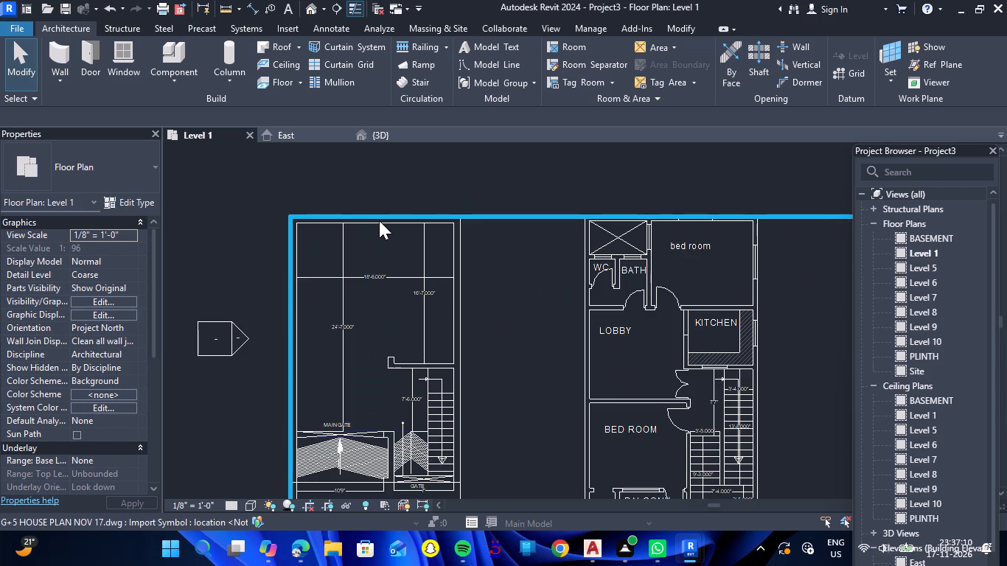
{"action": "scroll", "coordinate": [379, 220], "scroll_direction": "down", "scroll_amount": 4}
{"action": "scroll", "coordinate": [381, 225], "scroll_direction": "up", "scroll_amount": 2}
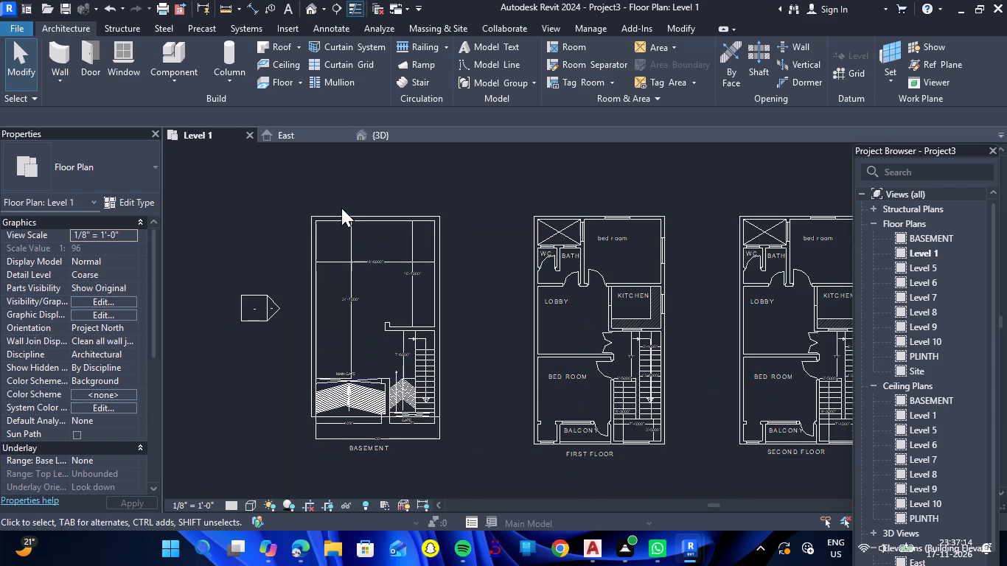
{"action": "scroll", "coordinate": [341, 208], "scroll_direction": "up", "scroll_amount": 2}
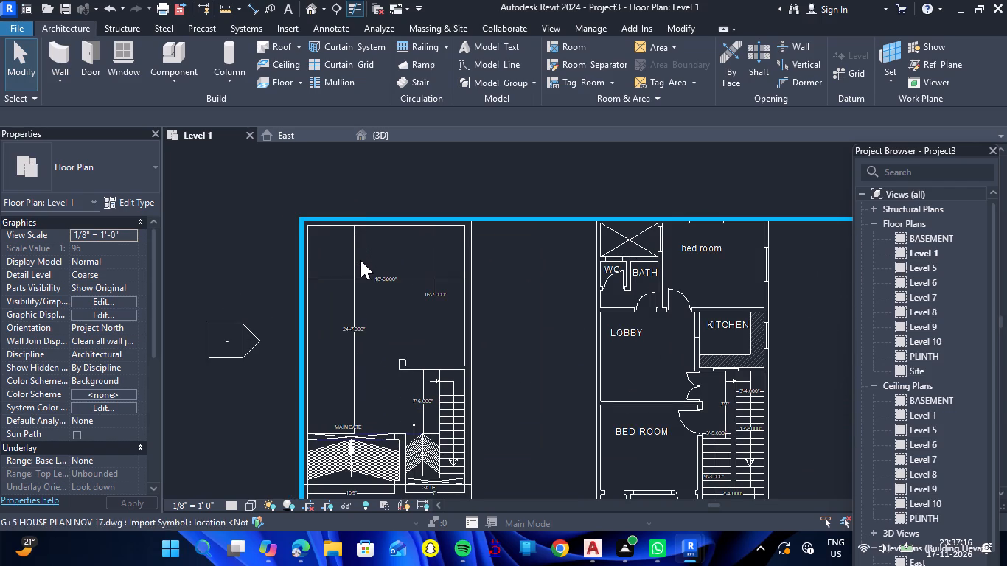
{"action": "scroll", "coordinate": [372, 273], "scroll_direction": "down", "scroll_amount": 3}
{"action": "scroll", "coordinate": [275, 340], "scroll_direction": "up", "scroll_amount": 2}
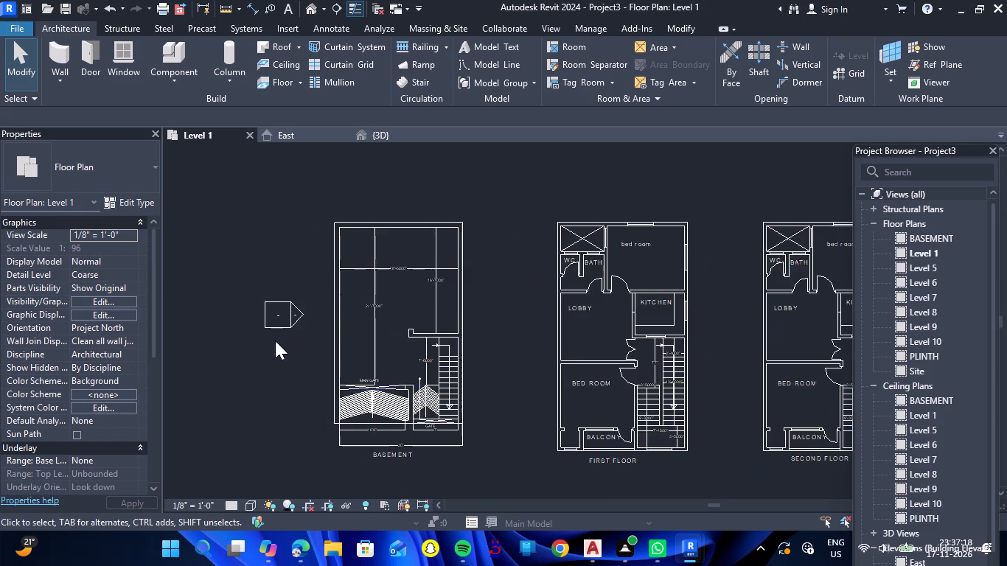
{"action": "scroll", "coordinate": [275, 340], "scroll_direction": "down", "scroll_amount": 2}
{"action": "scroll", "coordinate": [282, 278], "scroll_direction": "up", "scroll_amount": 3}
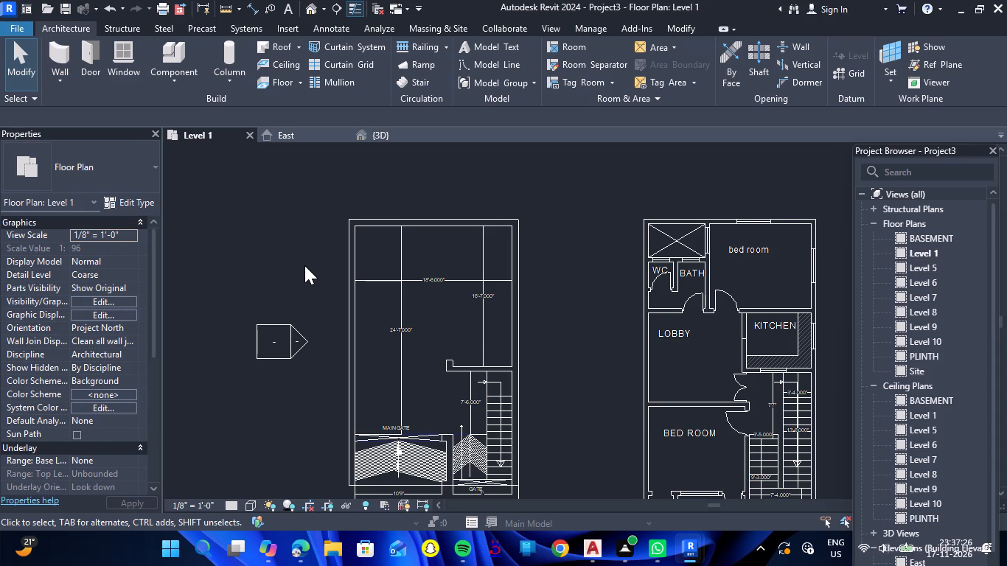
{"action": "scroll", "coordinate": [305, 252], "scroll_direction": "down", "scroll_amount": 1}
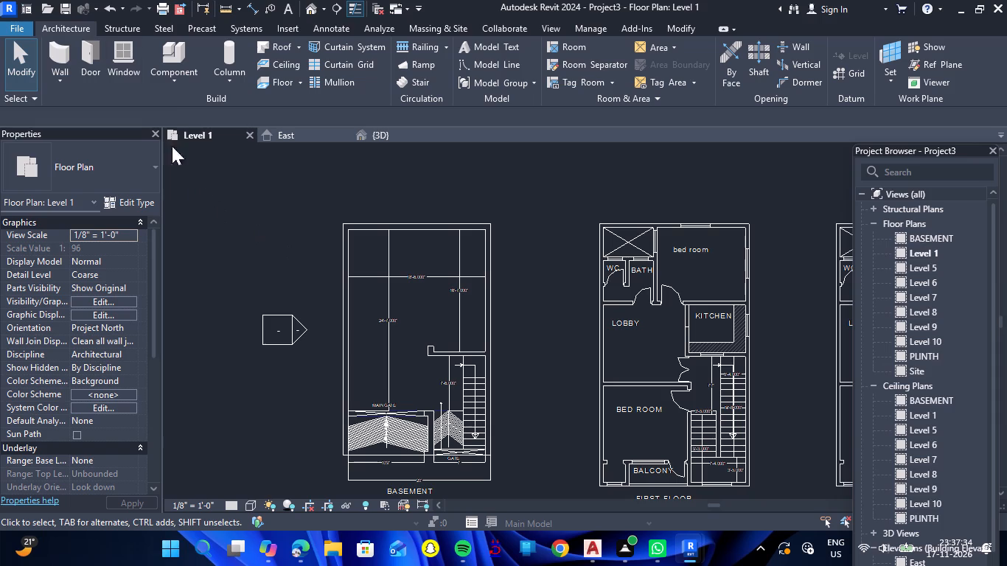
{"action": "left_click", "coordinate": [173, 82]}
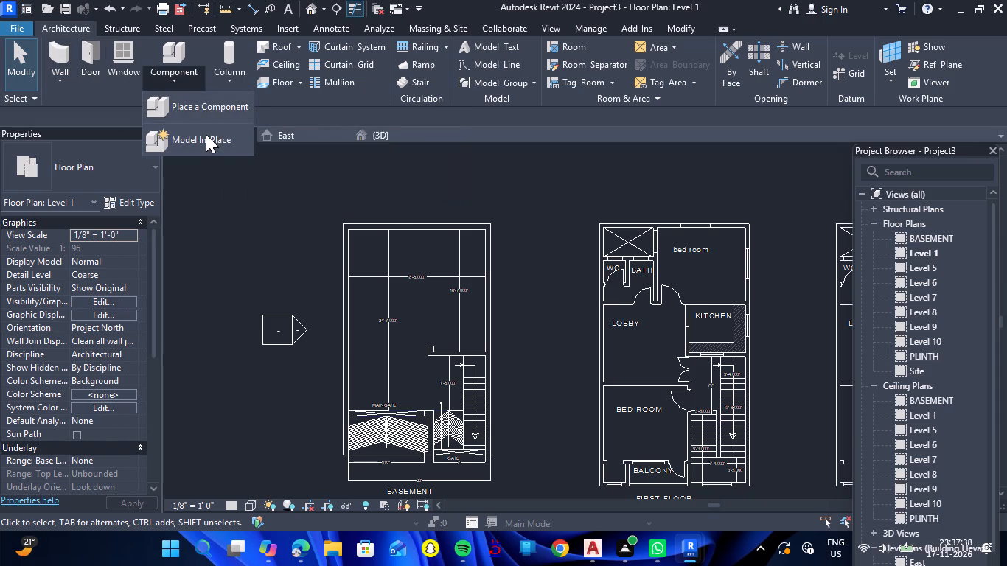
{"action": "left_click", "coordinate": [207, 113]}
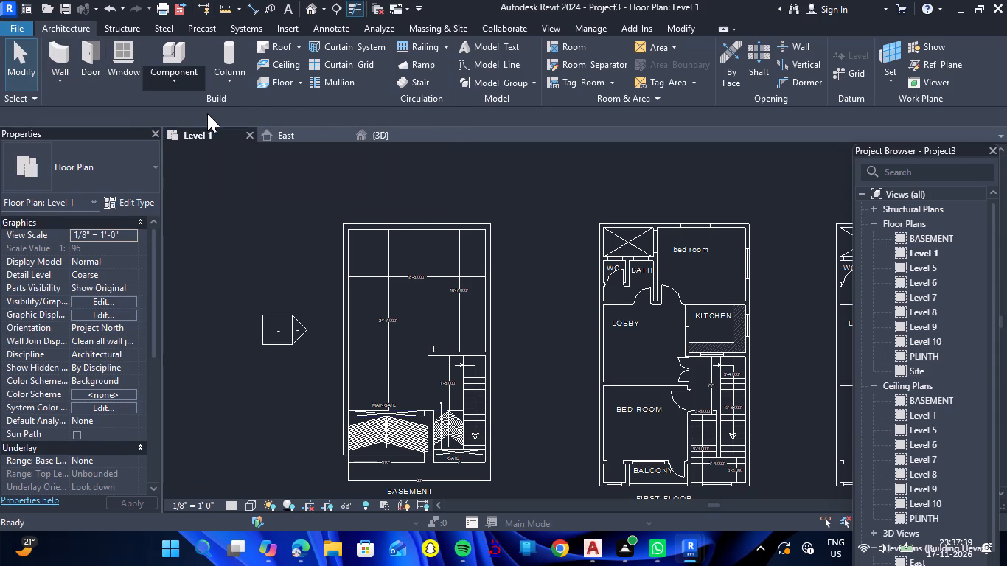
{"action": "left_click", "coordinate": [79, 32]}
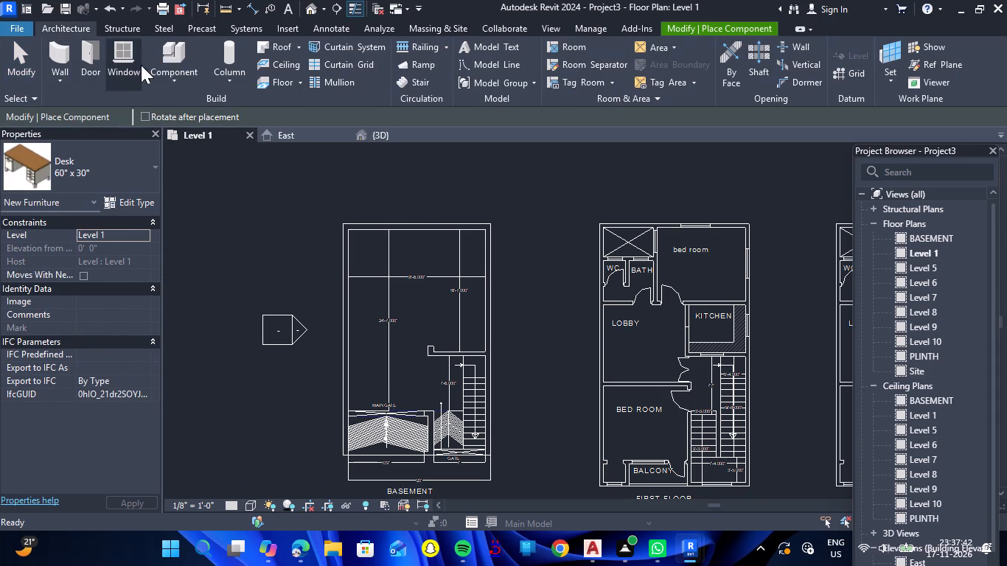
Start an in-place model in the Generic Models category and name it PLINTH.
{"action": "left_click", "coordinate": [168, 84]}
{"action": "left_click", "coordinate": [197, 130]}
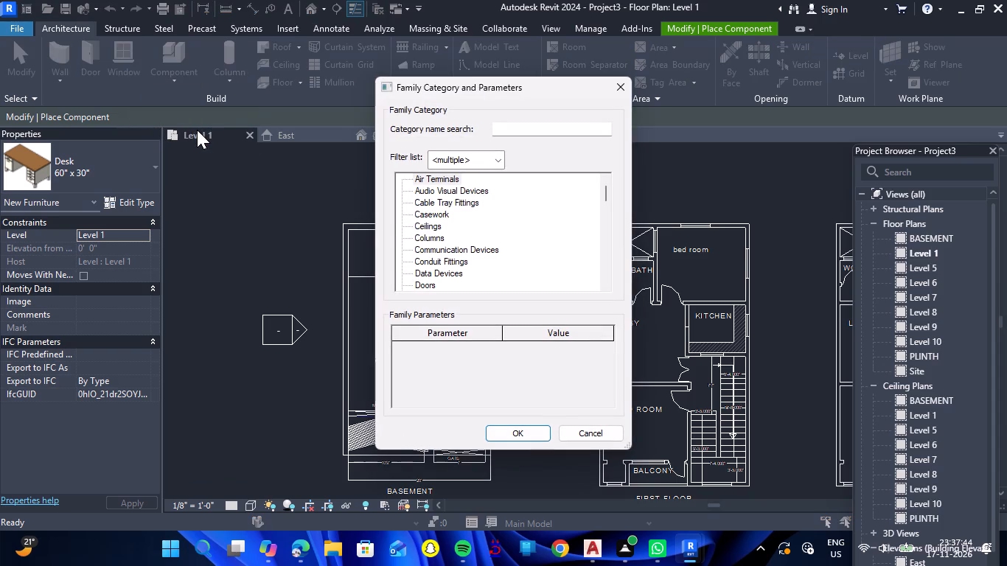
{"action": "scroll", "coordinate": [475, 244], "scroll_direction": "down", "scroll_amount": 3}
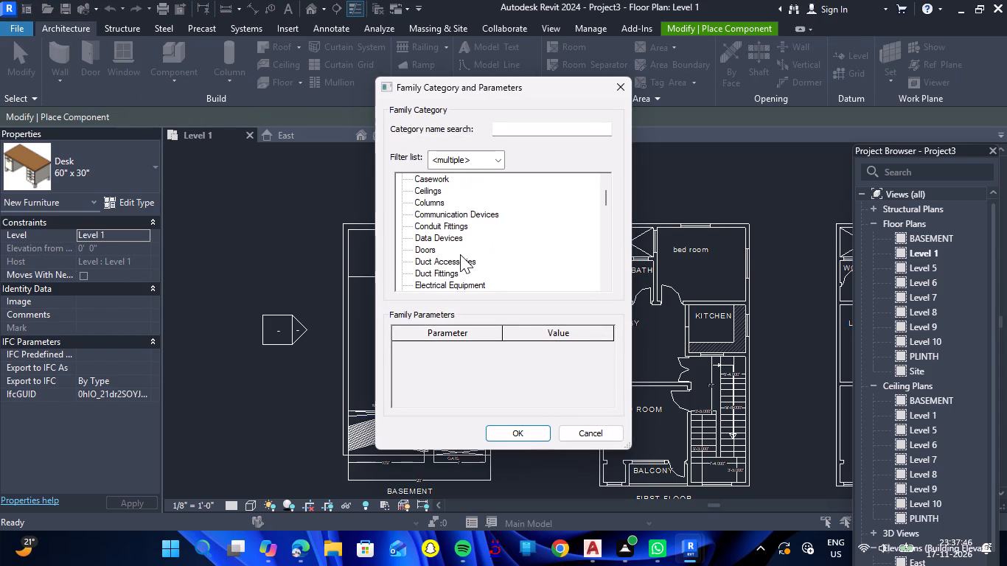
{"action": "scroll", "coordinate": [460, 254], "scroll_direction": "down", "scroll_amount": 8}
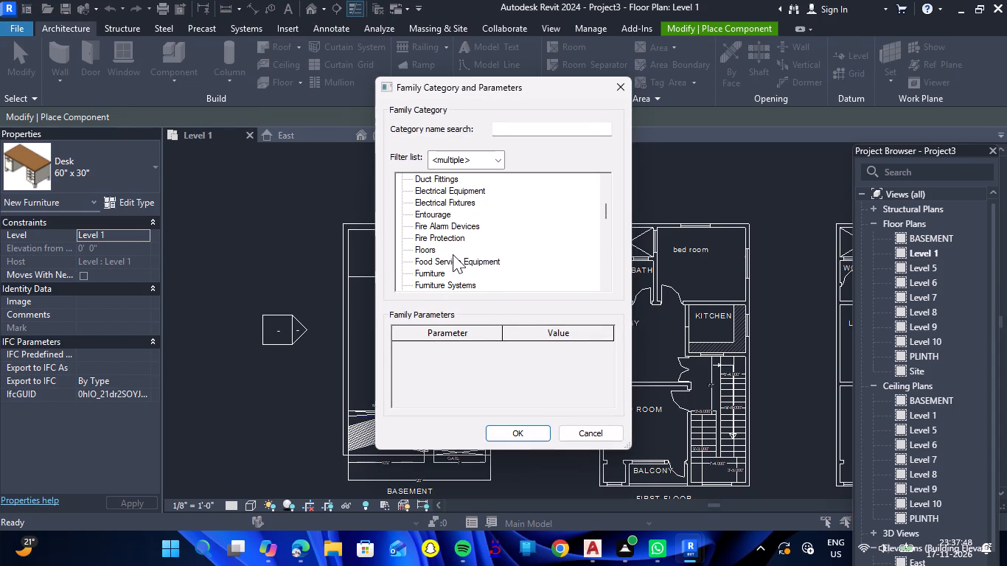
{"action": "scroll", "coordinate": [453, 254], "scroll_direction": "down", "scroll_amount": 3}
{"action": "scroll", "coordinate": [453, 254], "scroll_direction": "up", "scroll_amount": 5}
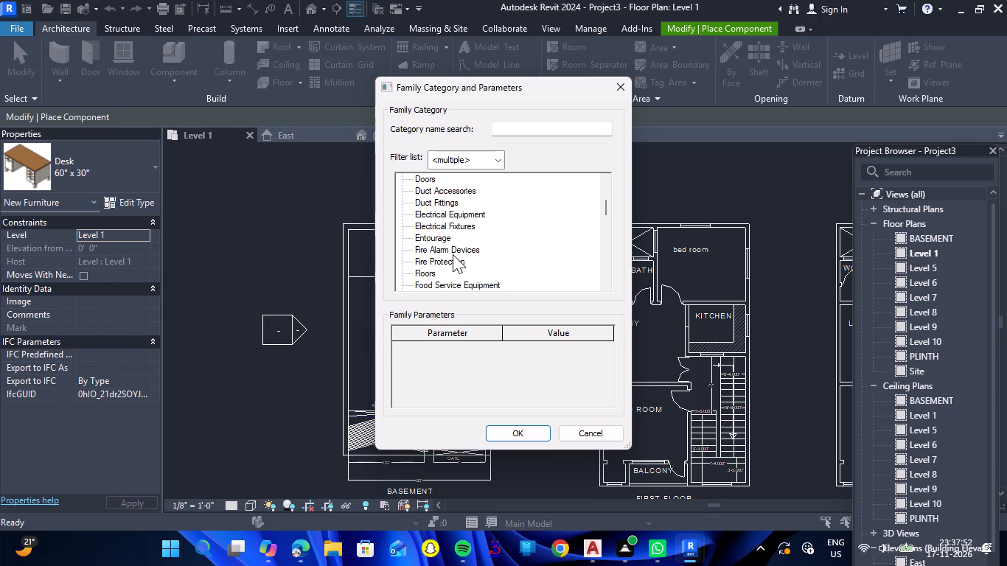
{"action": "scroll", "coordinate": [438, 242], "scroll_direction": "down", "scroll_amount": 4}
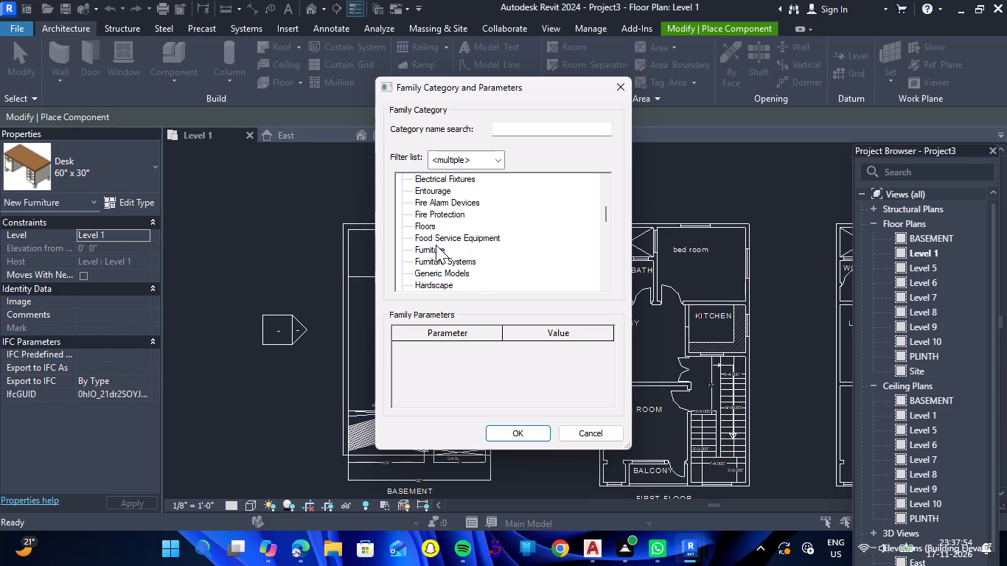
{"action": "scroll", "coordinate": [436, 249], "scroll_direction": "down", "scroll_amount": 3}
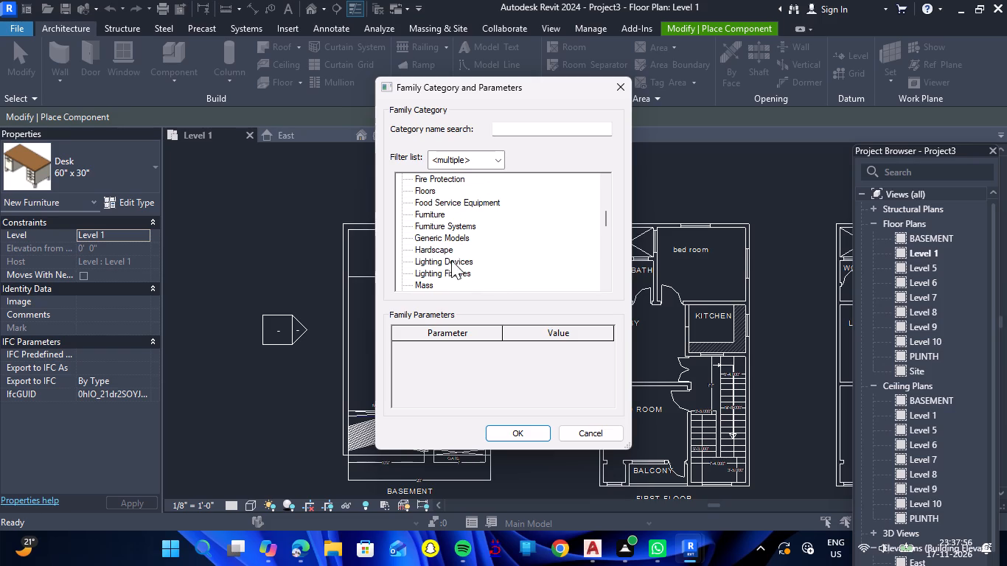
{"action": "scroll", "coordinate": [455, 254], "scroll_direction": "down", "scroll_amount": 3}
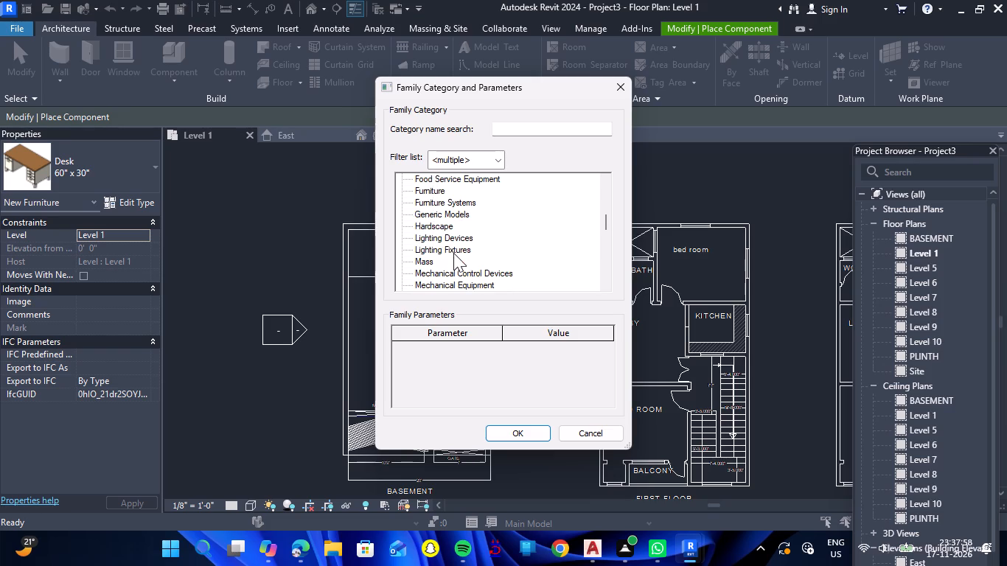
{"action": "scroll", "coordinate": [453, 247], "scroll_direction": "up", "scroll_amount": 4}
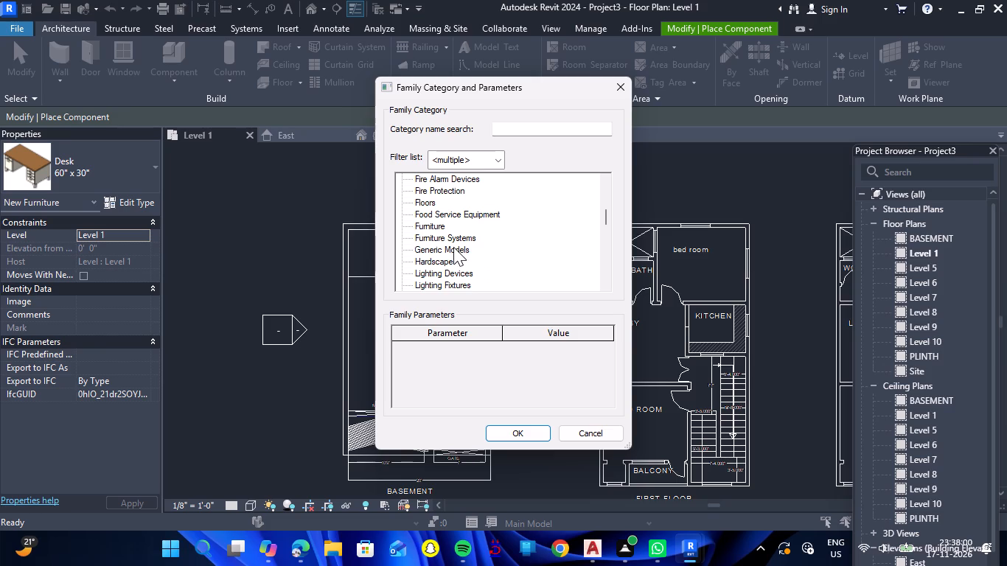
{"action": "left_click", "coordinate": [453, 247]}
{"action": "left_click", "coordinate": [540, 436]}
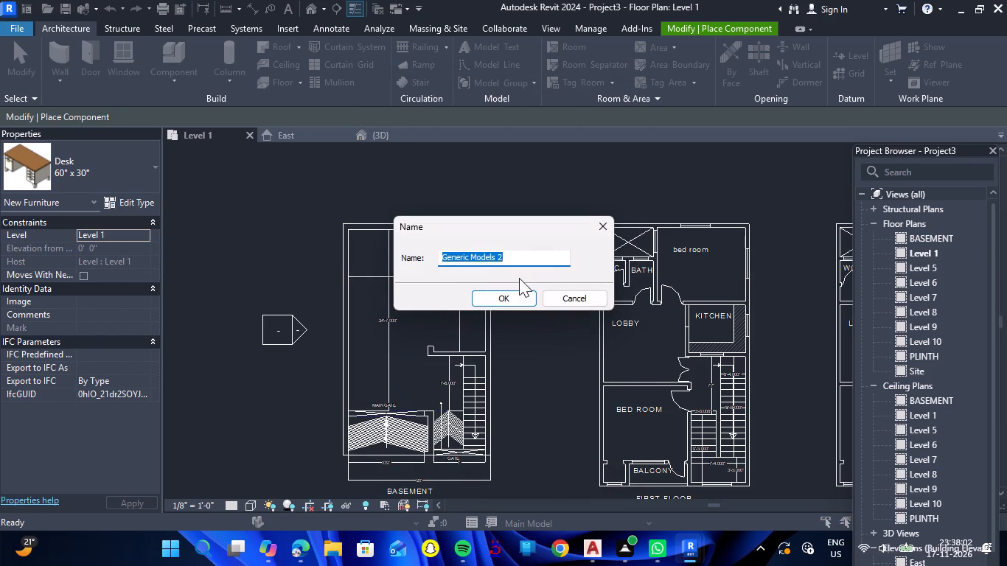
{"action": "key", "text": "BackSpace"}
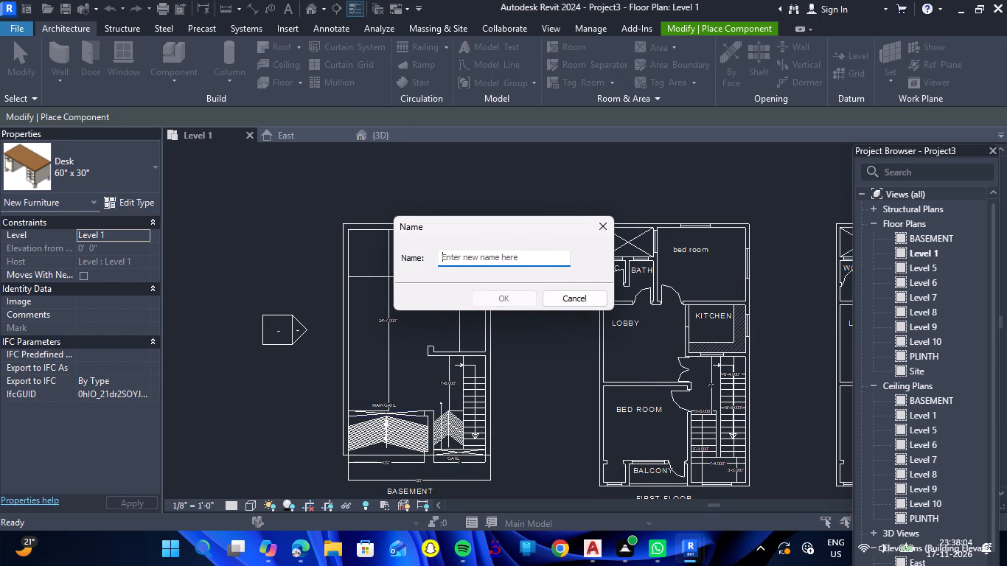
{"action": "type", "text": "PLINTH"}
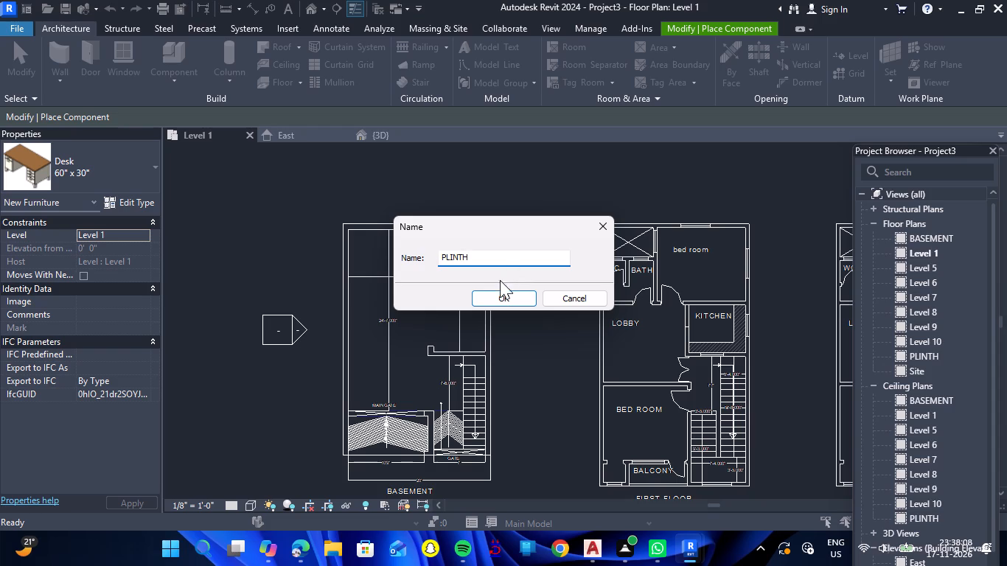
{"action": "left_click", "coordinate": [478, 296]}
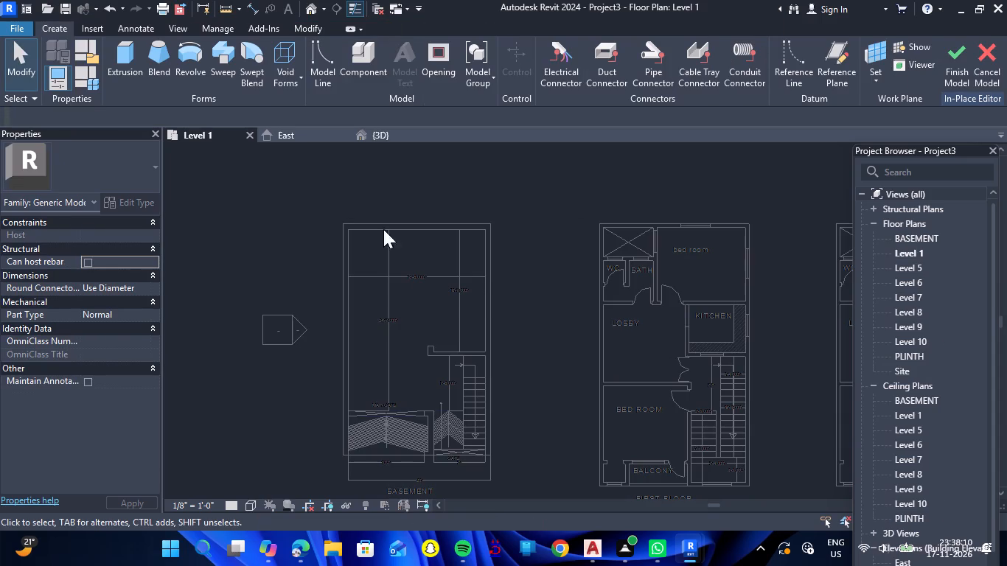
Create an extrusion for the plinth by picking the BASEMENT plan's four outer boundary lines as its sketch.
{"action": "left_click", "coordinate": [125, 77]}
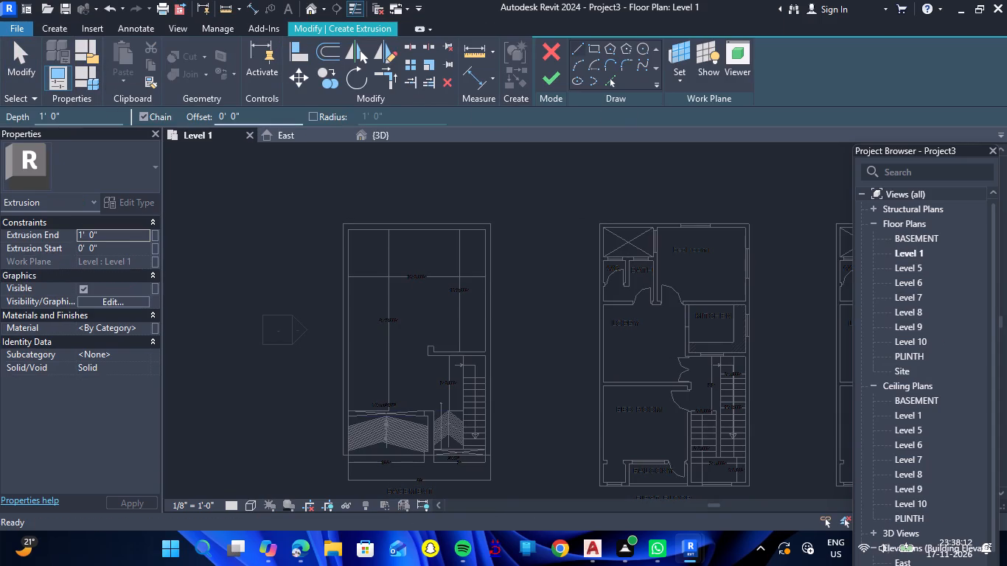
{"action": "left_click", "coordinate": [613, 81]}
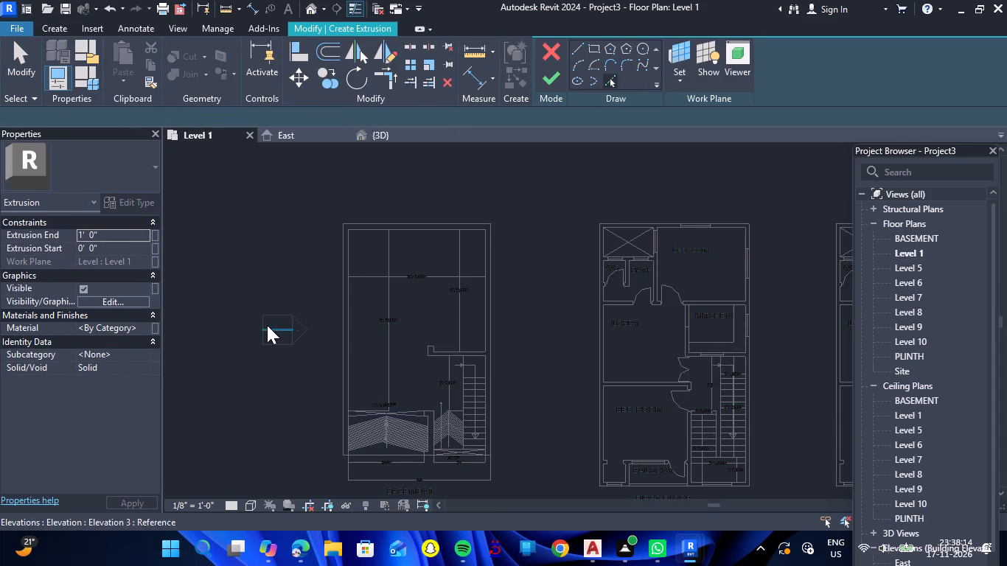
{"action": "left_click", "coordinate": [339, 288]}
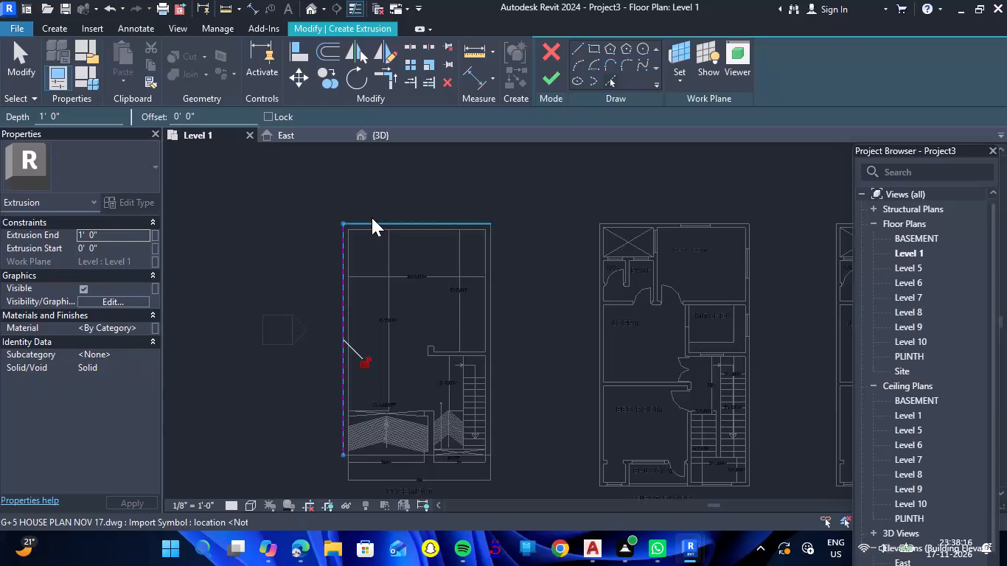
{"action": "left_click", "coordinate": [372, 217]}
{"action": "left_click", "coordinate": [492, 265]}
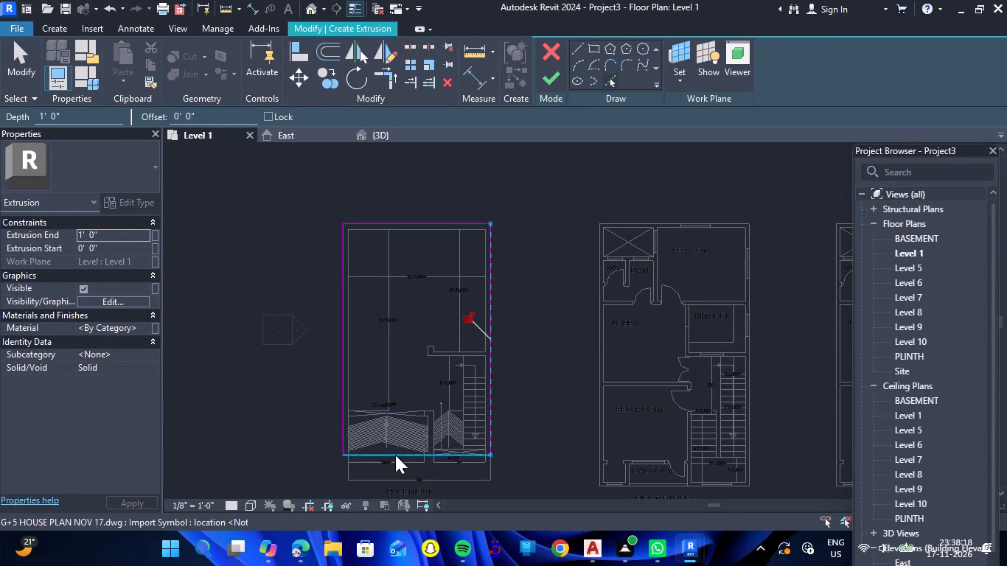
{"action": "left_click", "coordinate": [395, 454]}
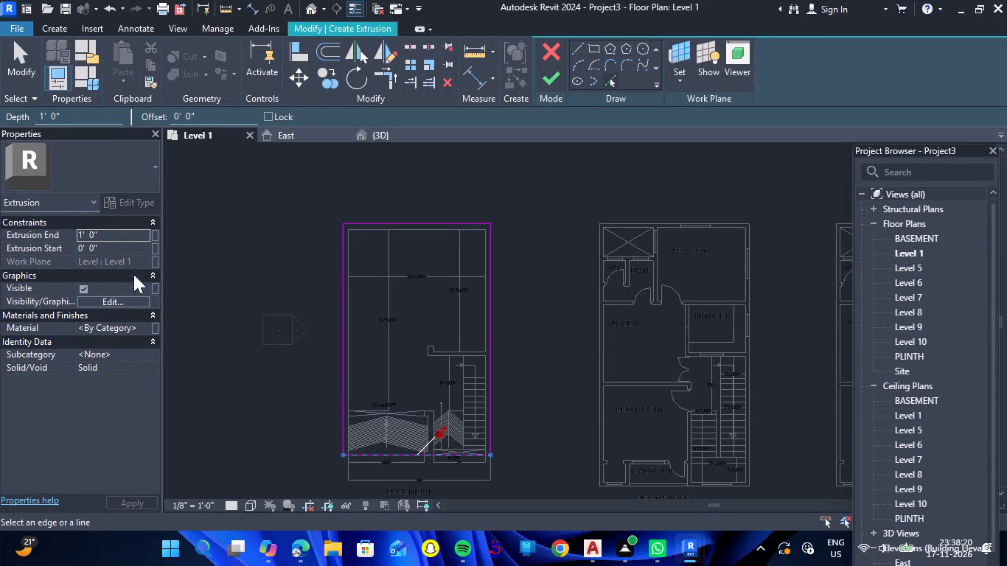
{"action": "scroll", "coordinate": [102, 273], "scroll_direction": "up", "scroll_amount": 6}
{"action": "left_click", "coordinate": [548, 78]}
Set the plinth extrusion's depth to 2'.
{"action": "scroll", "coordinate": [112, 256], "scroll_direction": "up", "scroll_amount": 2}
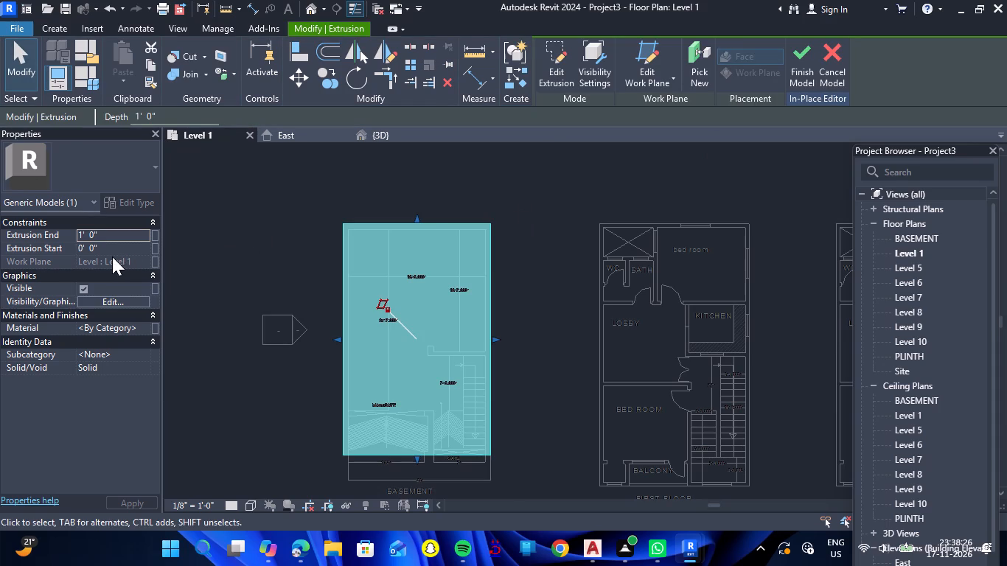
{"action": "scroll", "coordinate": [112, 256], "scroll_direction": "up", "scroll_amount": 2}
{"action": "left_click", "coordinate": [174, 116]}
{"action": "left_click_drag", "start_coordinate": [174, 116], "coordinate": [77, 130]}
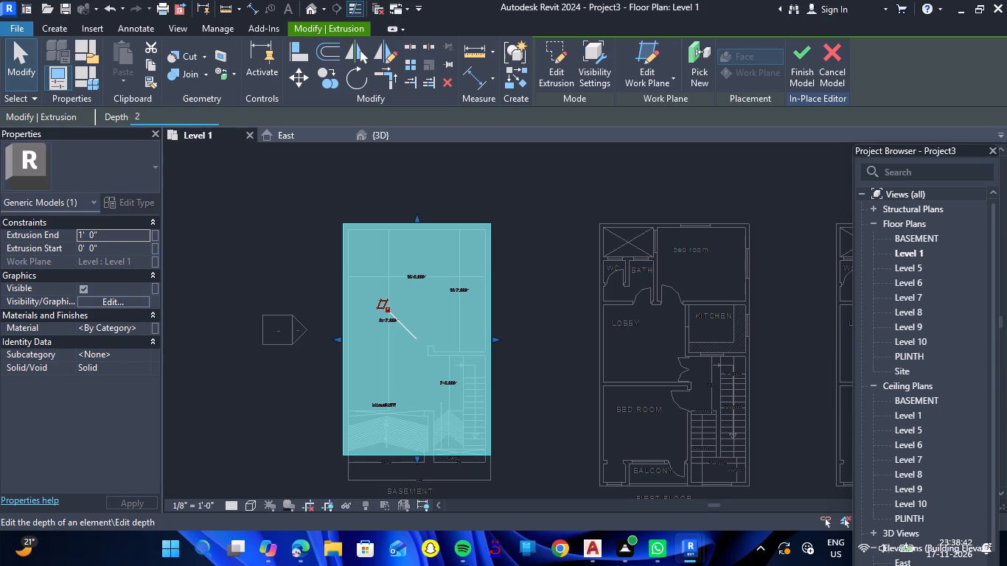
{"action": "key", "text": "2"}
{"action": "key", "text": "apostrophe"}
{"action": "key", "text": "Return"}
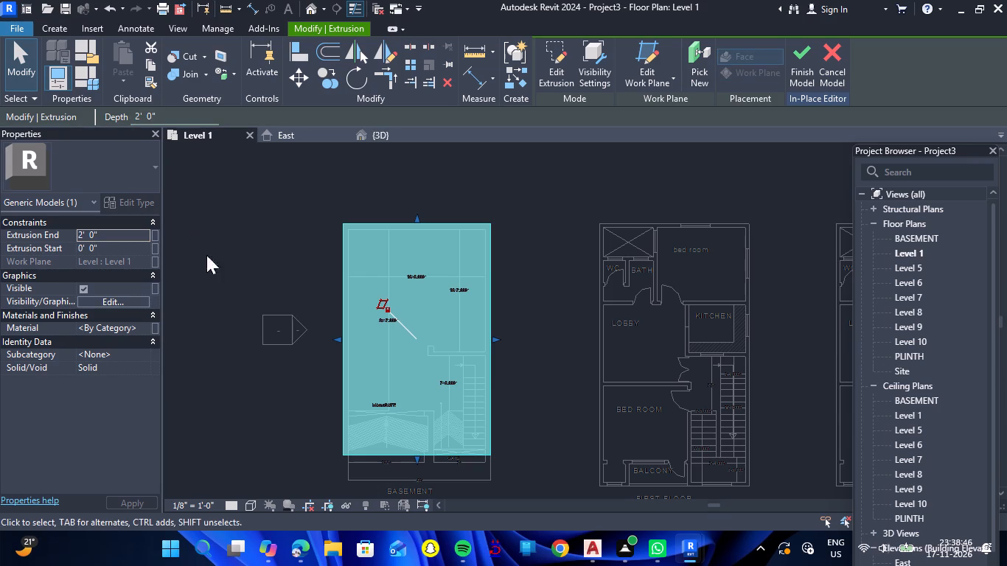
{"action": "left_click", "coordinate": [265, 266]}
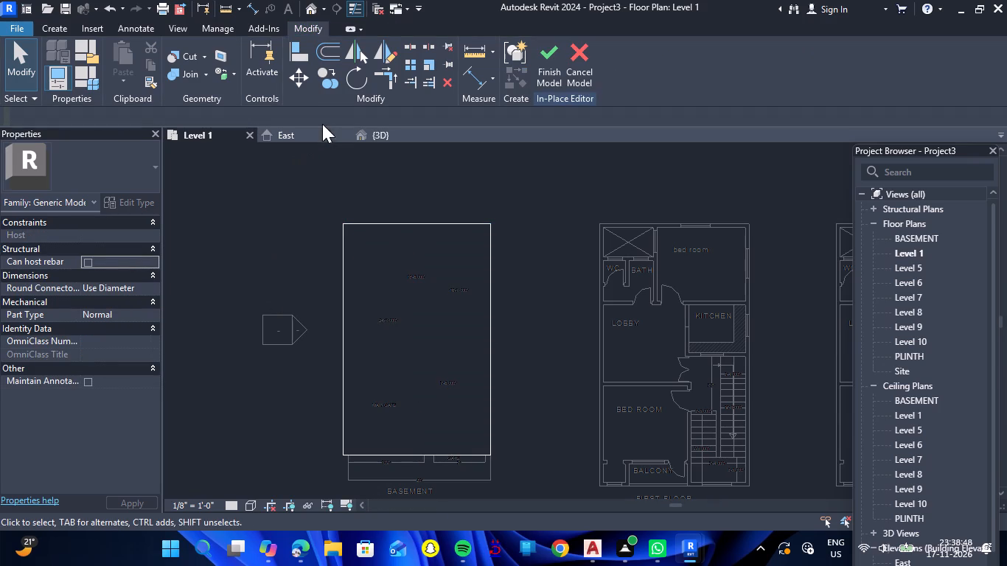
Check the plinth extrusion on top of the basement in the 3D view.
{"action": "left_click", "coordinate": [366, 127]}
{"action": "left_click", "coordinate": [368, 136]}
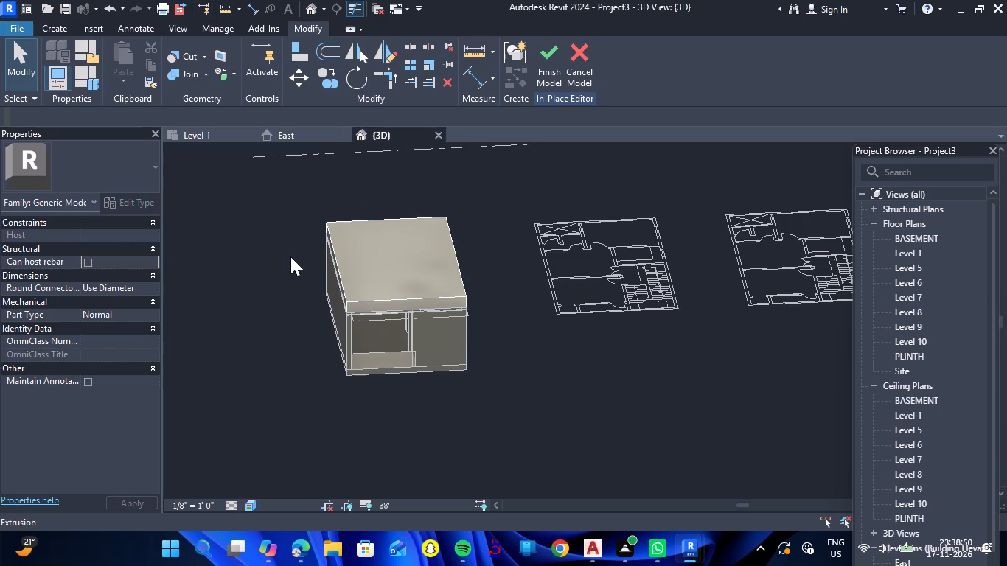
Examine the plinth extrusion's edges and its joint with the basement walls from several sides in the 3D view.
{"action": "left_click", "coordinate": [269, 260]}
{"action": "right_click_drag", "start_coordinate": [257, 335], "coordinate": [431, 311], "text": "shift"}
{"action": "left_click_drag", "start_coordinate": [254, 335], "coordinate": [431, 311], "text": "shift"}
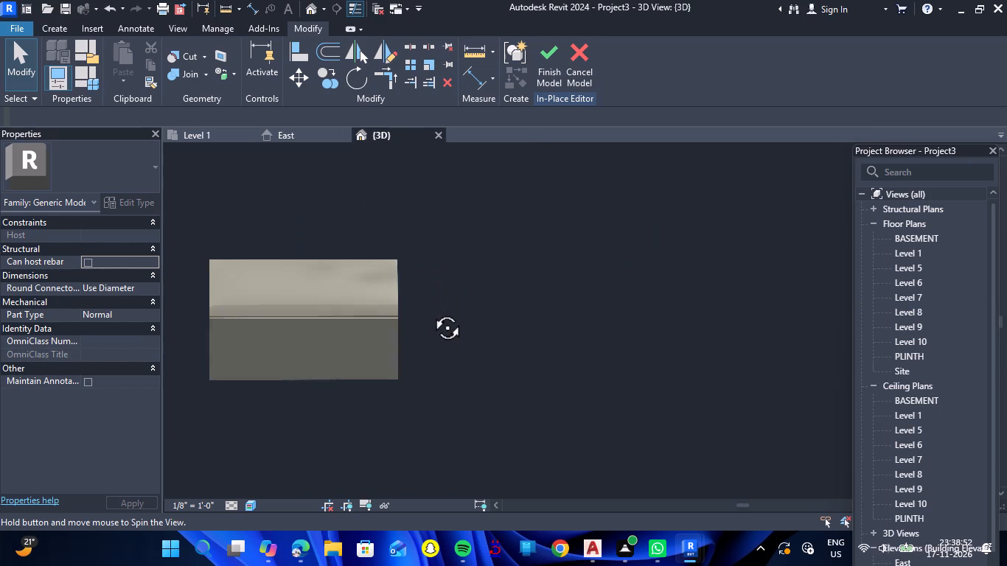
{"action": "left_click_drag", "start_coordinate": [431, 311], "coordinate": [431, 311], "text": "shift"}
{"action": "right_click_drag", "start_coordinate": [431, 311], "coordinate": [433, 311], "text": "shift"}
{"action": "scroll", "coordinate": [257, 309], "scroll_direction": "up", "scroll_amount": 6}
{"action": "scroll", "coordinate": [306, 319], "scroll_direction": "down", "scroll_amount": 6}
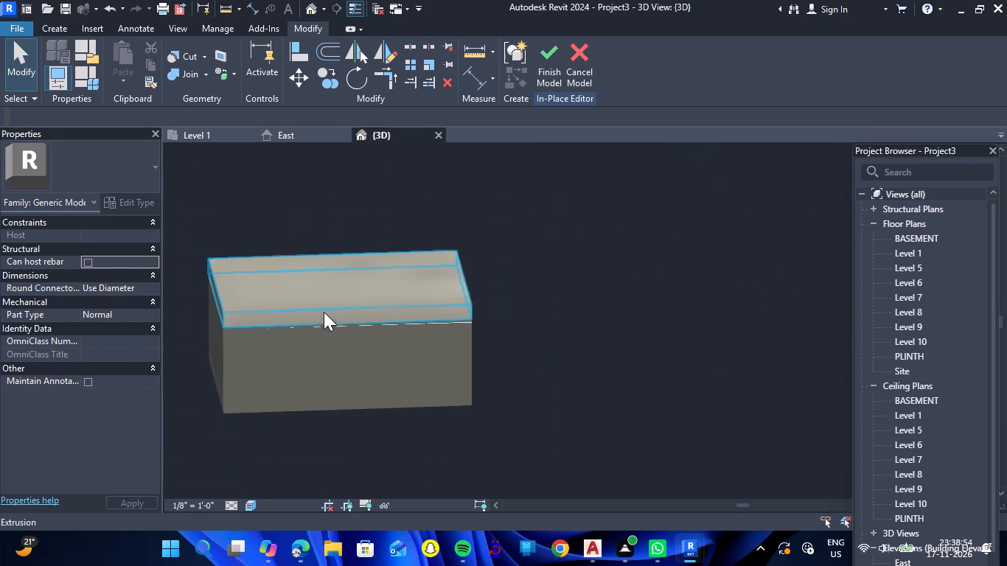
{"action": "scroll", "coordinate": [217, 319], "scroll_direction": "up", "scroll_amount": 8}
{"action": "scroll", "coordinate": [276, 310], "scroll_direction": "up", "scroll_amount": 5}
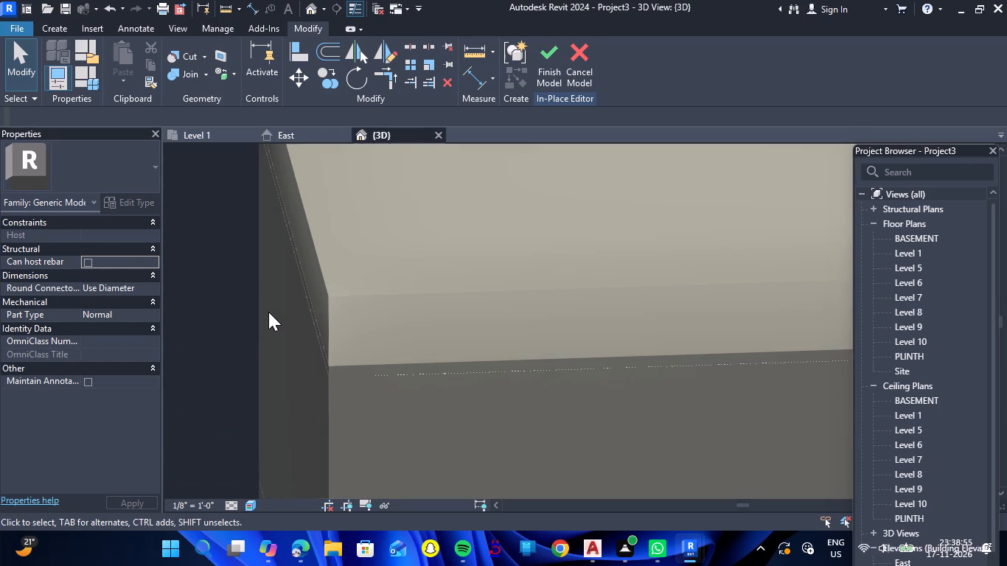
{"action": "scroll", "coordinate": [268, 312], "scroll_direction": "down", "scroll_amount": 13}
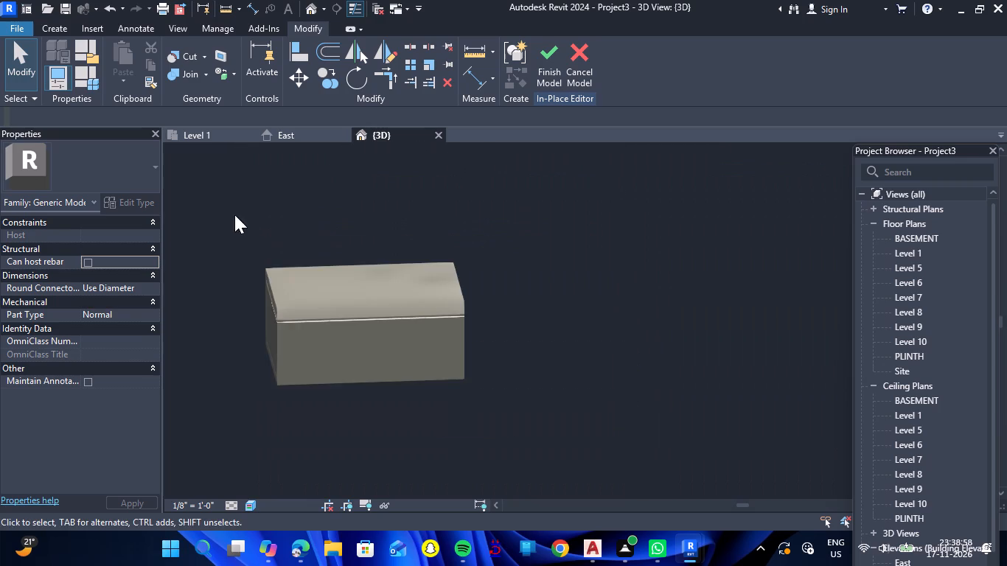
Return to the Level 1 floor plan and finish the in-place PLINTH model.
{"action": "left_click", "coordinate": [203, 136]}
{"action": "scroll", "coordinate": [339, 231], "scroll_direction": "down", "scroll_amount": 3}
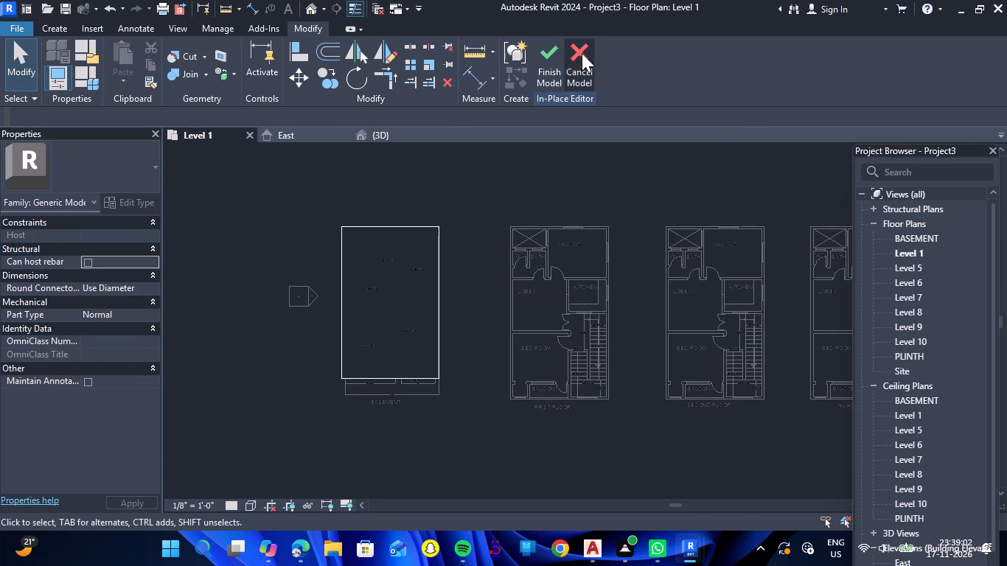
{"action": "left_click", "coordinate": [540, 84]}
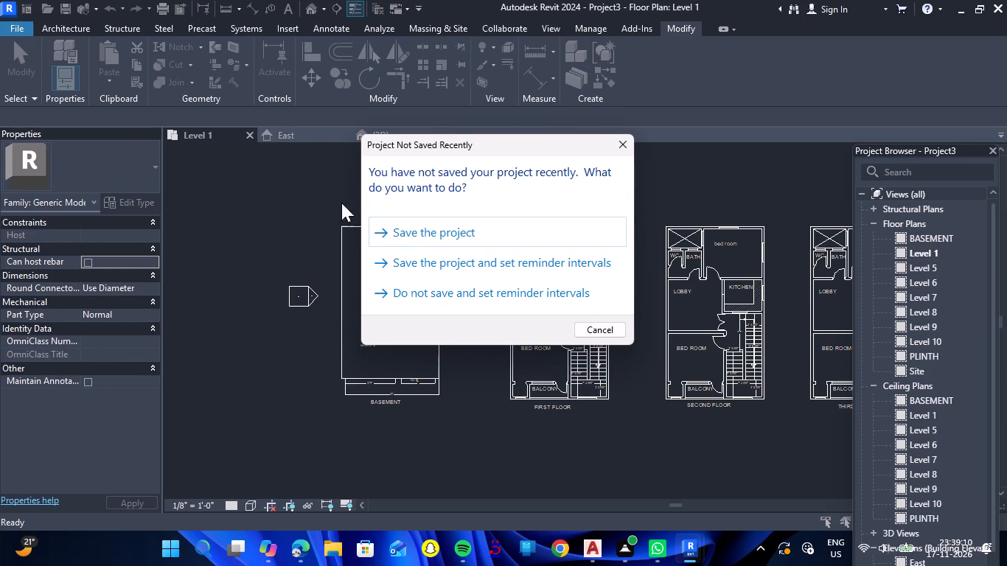
Save the project in the Fuji folder as G+5 HOUSE PLAN NOV 17 and dismiss the OneDrive window.
{"action": "left_click", "coordinate": [421, 233]}
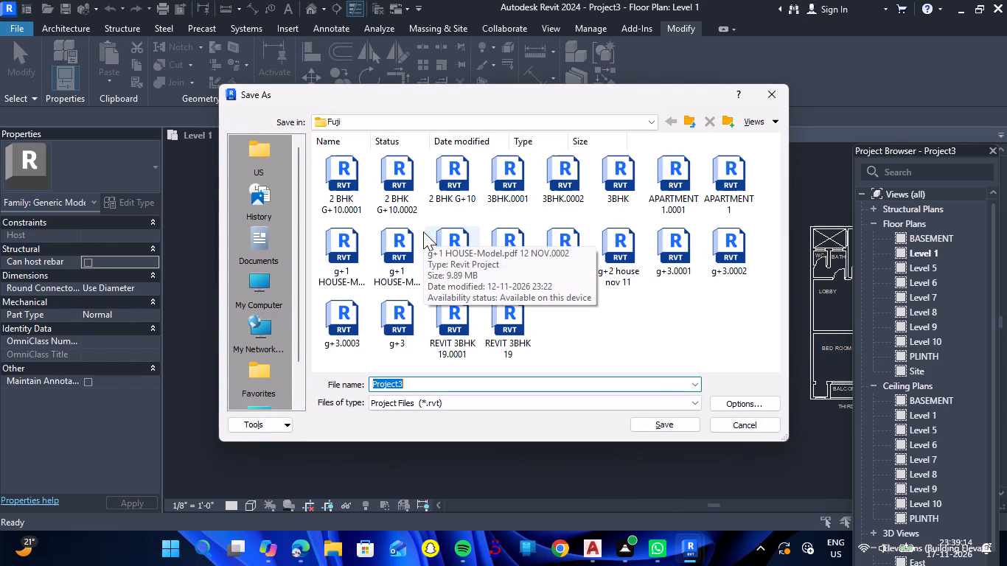
{"action": "key", "text": "BackSpace"}
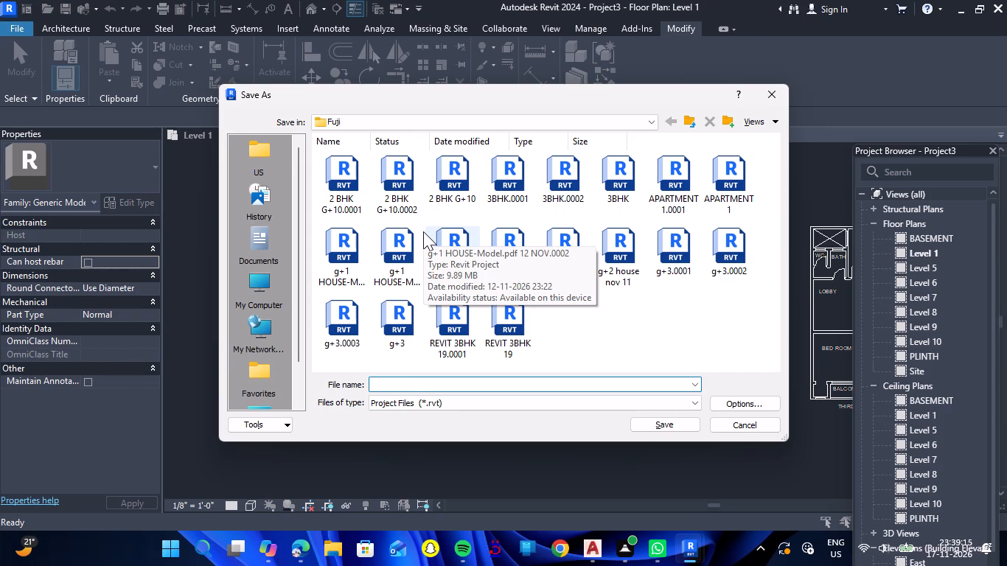
{"action": "key", "text": "g"}
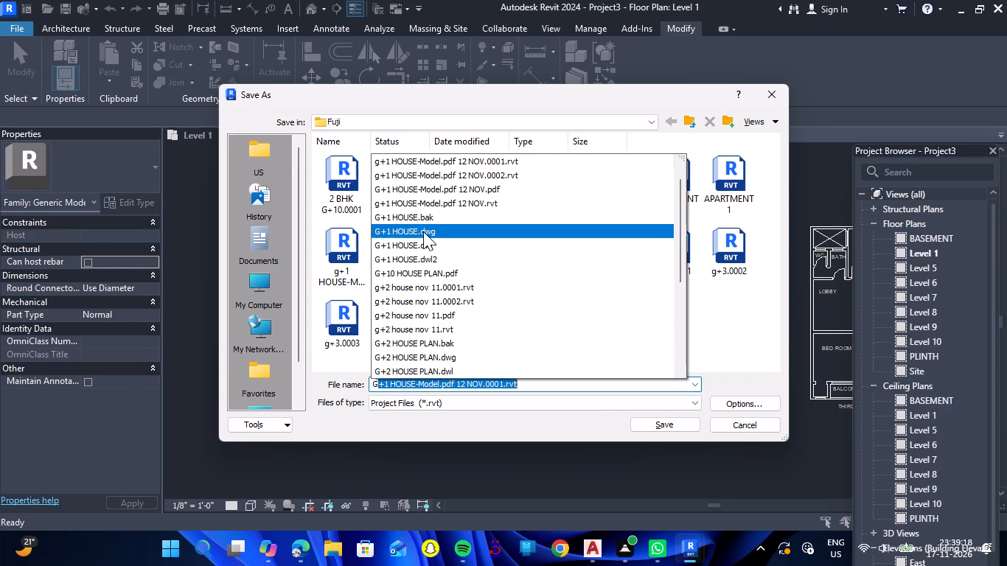
{"action": "key", "text": "shift+plus"}
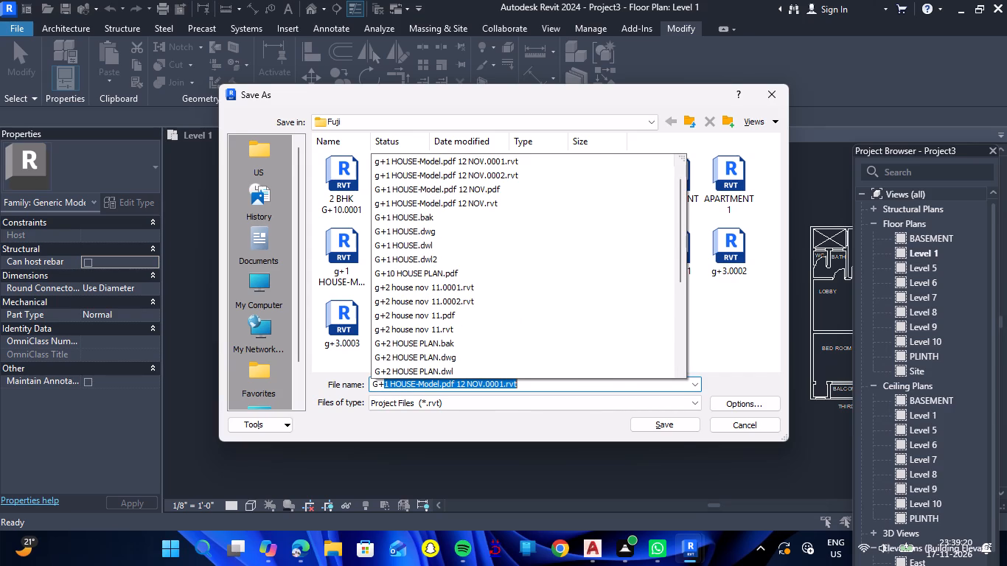
{"action": "key", "text": "5"}
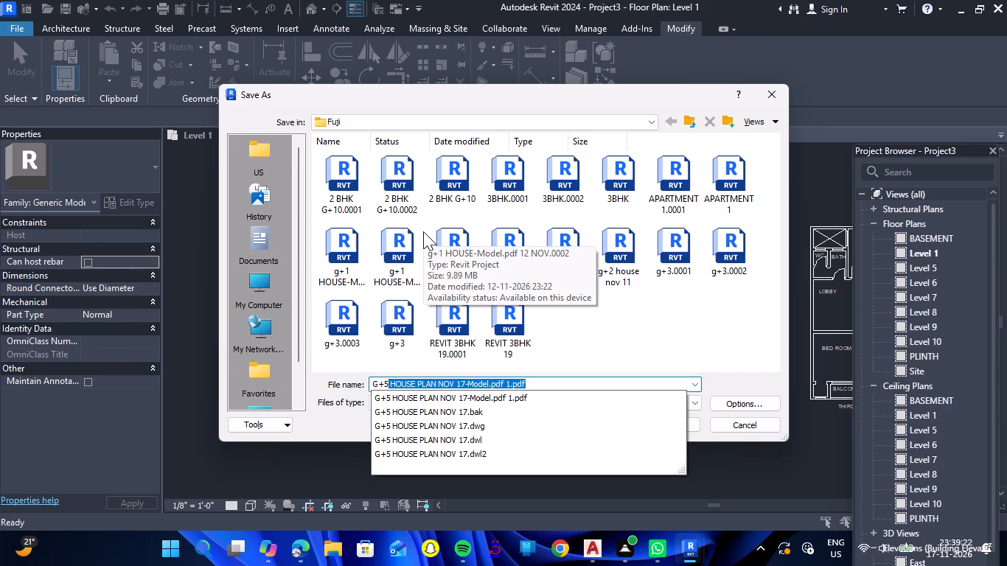
{"action": "left_click", "coordinate": [535, 385]}
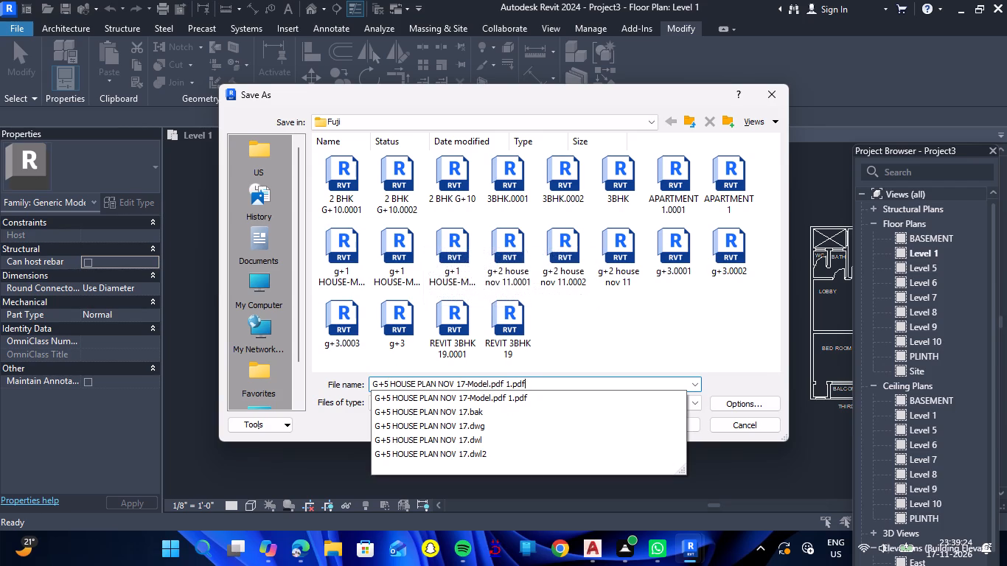
{"action": "key", "text": "BackSpace"}
{"action": "key", "text": "BackSpace"}
{"action": "key", "text": "BackSpace"}
{"action": "key", "text": "BackSpace"}
{"action": "key", "text": "BackSpace"}
{"action": "key", "text": "BackSpace"}
{"action": "key", "text": "BackSpace"}
{"action": "key", "text": "BackSpace"}
{"action": "key", "text": "BackSpace"}
{"action": "key", "text": "BackSpace"}
{"action": "key", "text": "BackSpace"}
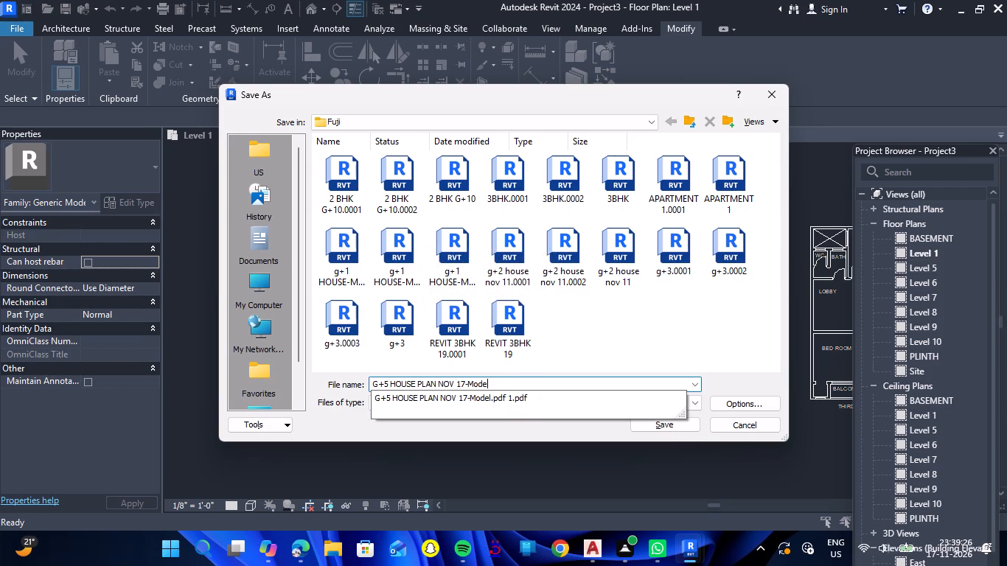
{"action": "key", "text": "BackSpace"}
{"action": "key", "text": "BackSpace"}
{"action": "key", "text": "BackSpace"}
{"action": "key", "text": "BackSpace"}
{"action": "key", "text": "BackSpace"}
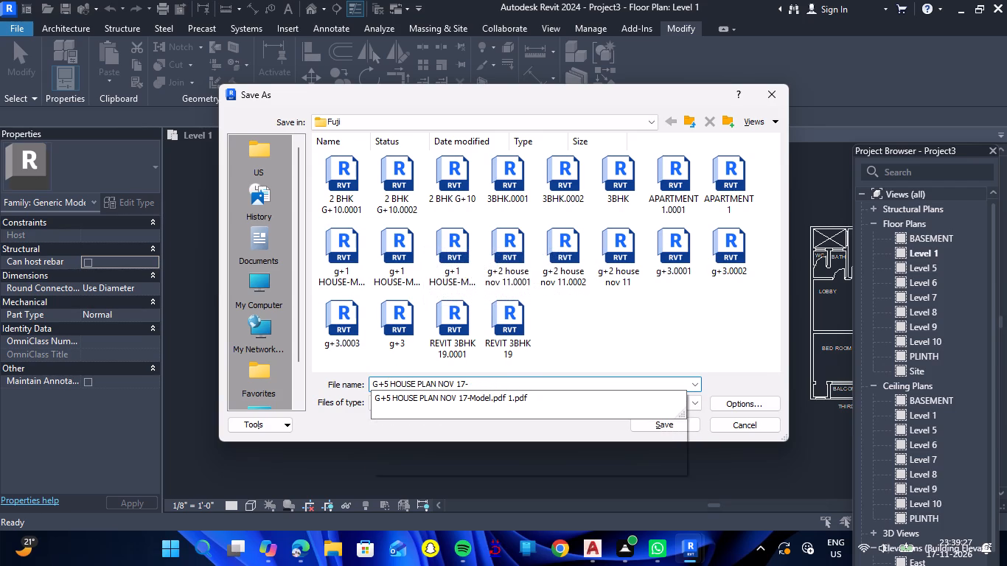
{"action": "key", "text": "space"}
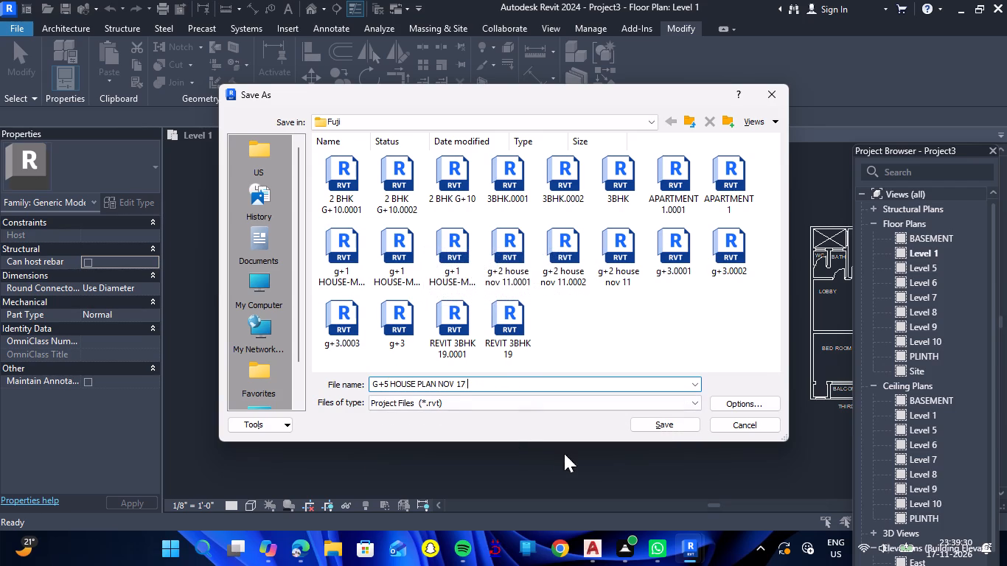
{"action": "left_click", "coordinate": [654, 429]}
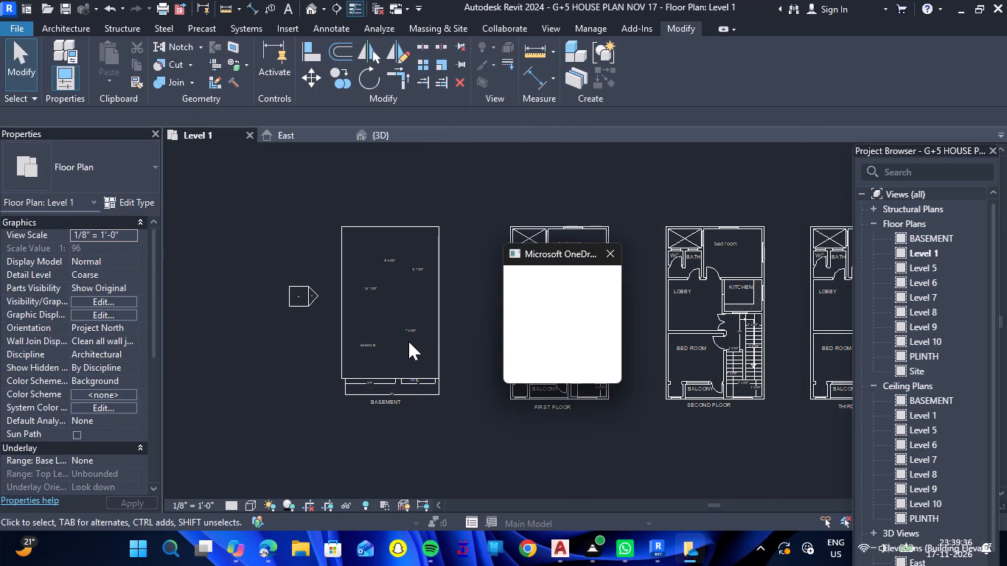
{"action": "left_click", "coordinate": [610, 248]}
Examine how the imported BASEMENT and upper floor plans are laid out on Level 1 relative to the plinth outline.
{"action": "scroll", "coordinate": [471, 340], "scroll_direction": "down", "scroll_amount": 6}
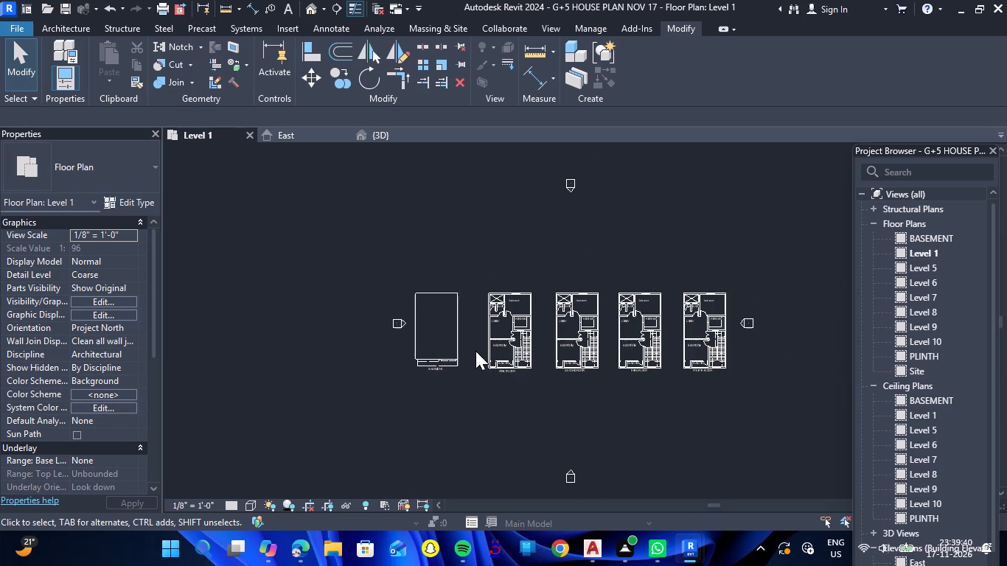
{"action": "scroll", "coordinate": [574, 368], "scroll_direction": "up", "scroll_amount": 5}
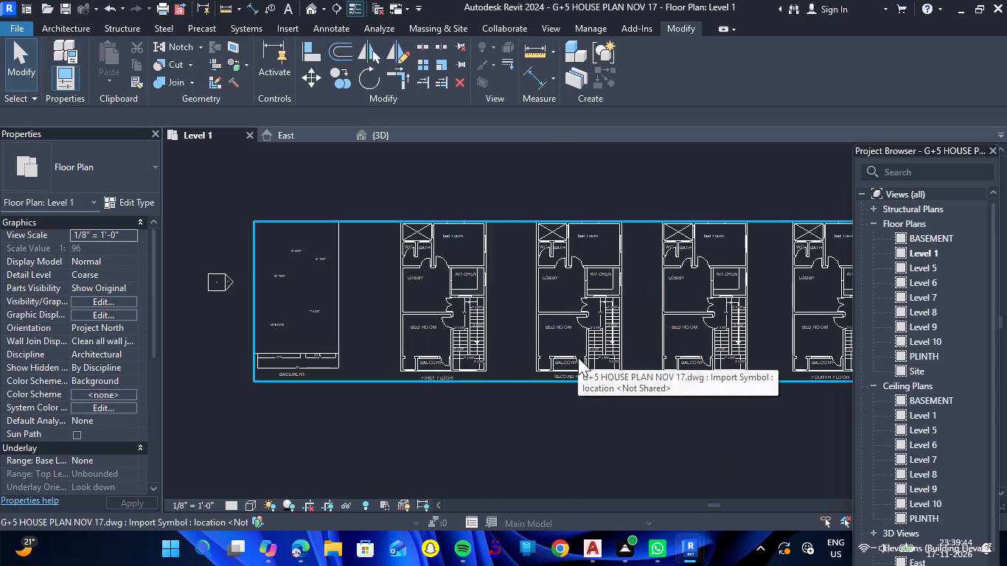
{"action": "scroll", "coordinate": [240, 298], "scroll_direction": "up", "scroll_amount": 6}
{"action": "scroll", "coordinate": [341, 348], "scroll_direction": "up", "scroll_amount": 5}
{"action": "scroll", "coordinate": [342, 349], "scroll_direction": "down", "scroll_amount": 9}
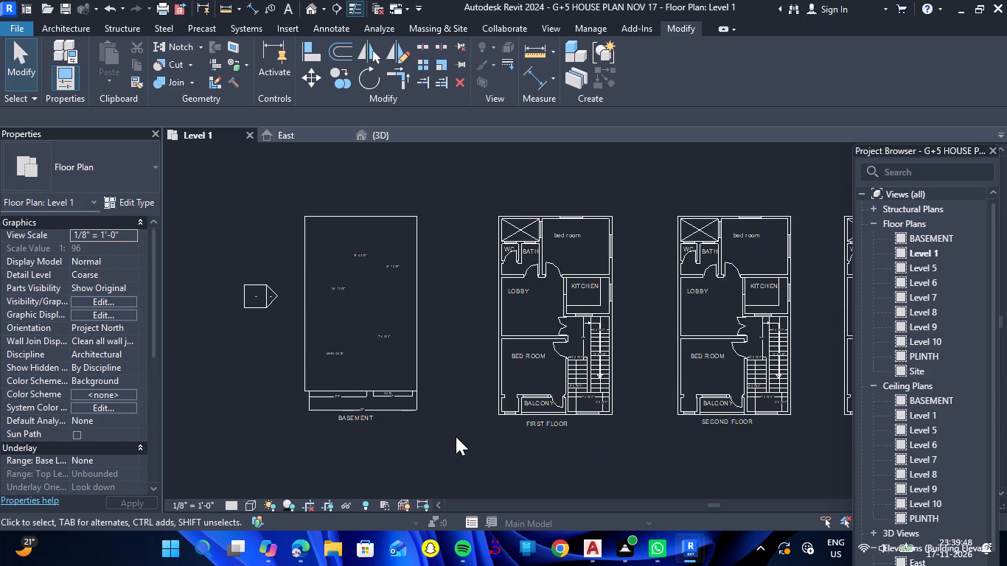
{"action": "scroll", "coordinate": [459, 433], "scroll_direction": "down", "scroll_amount": 2}
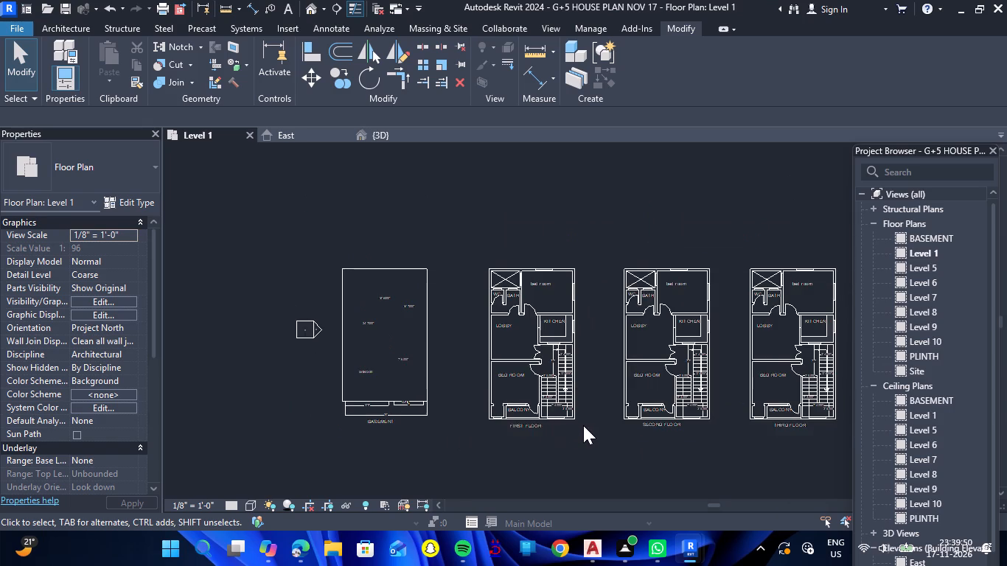
{"action": "scroll", "coordinate": [586, 425], "scroll_direction": "up", "scroll_amount": 2}
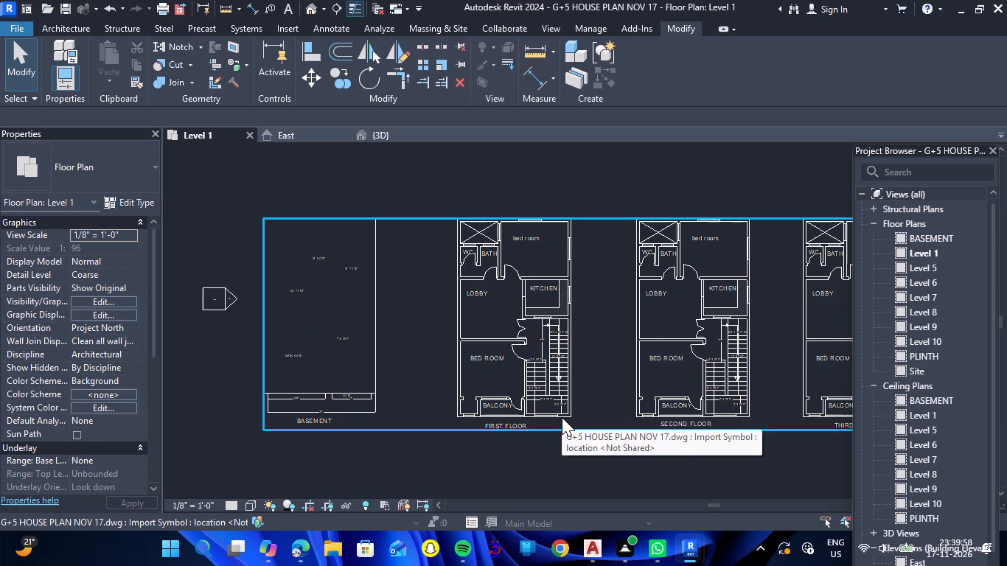
{"action": "scroll", "coordinate": [518, 206], "scroll_direction": "down", "scroll_amount": 3}
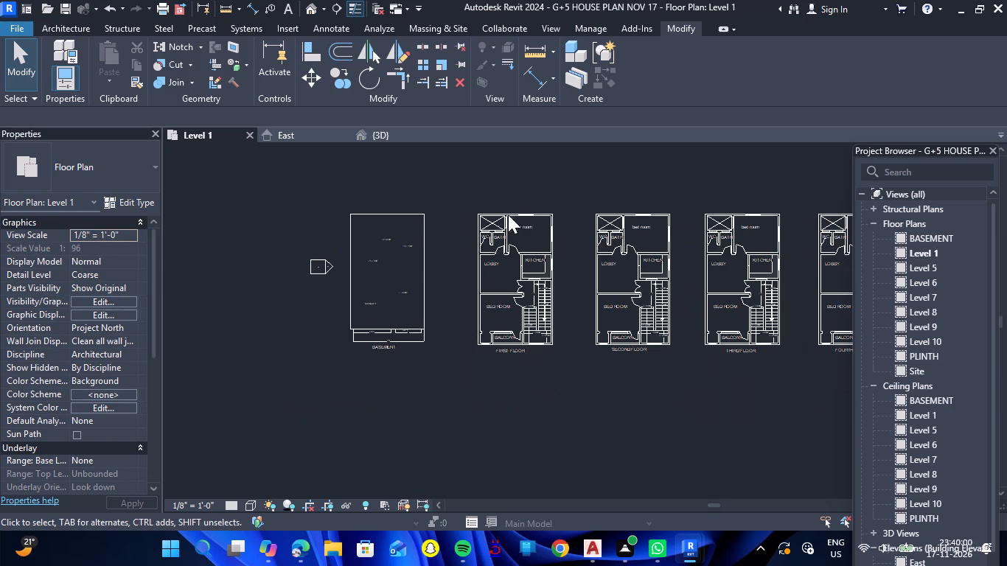
{"action": "scroll", "coordinate": [400, 323], "scroll_direction": "up", "scroll_amount": 5}
{"action": "scroll", "coordinate": [400, 323], "scroll_direction": "down", "scroll_amount": 3}
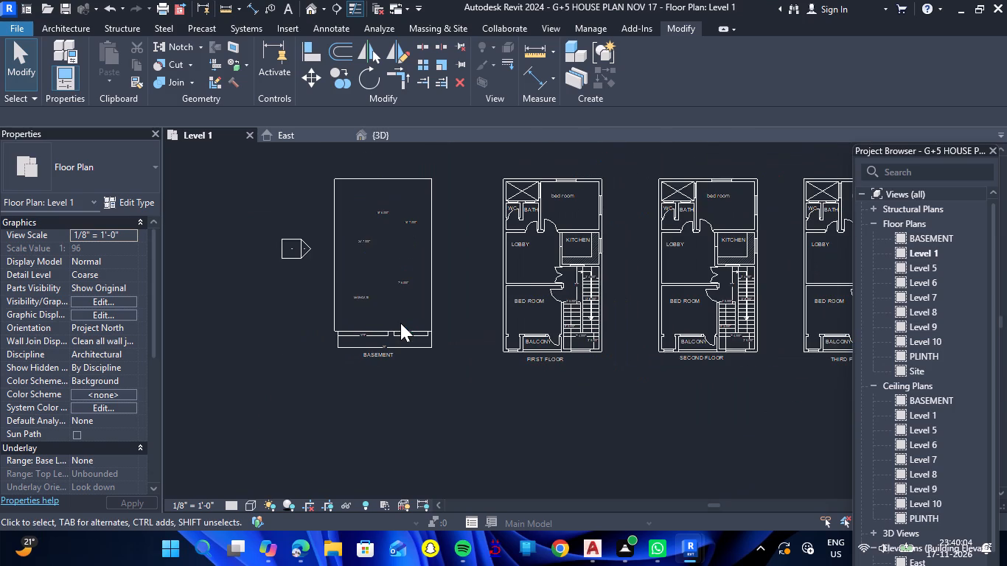
{"action": "scroll", "coordinate": [400, 323], "scroll_direction": "down", "scroll_amount": 2}
{"action": "scroll", "coordinate": [501, 227], "scroll_direction": "up", "scroll_amount": 4}
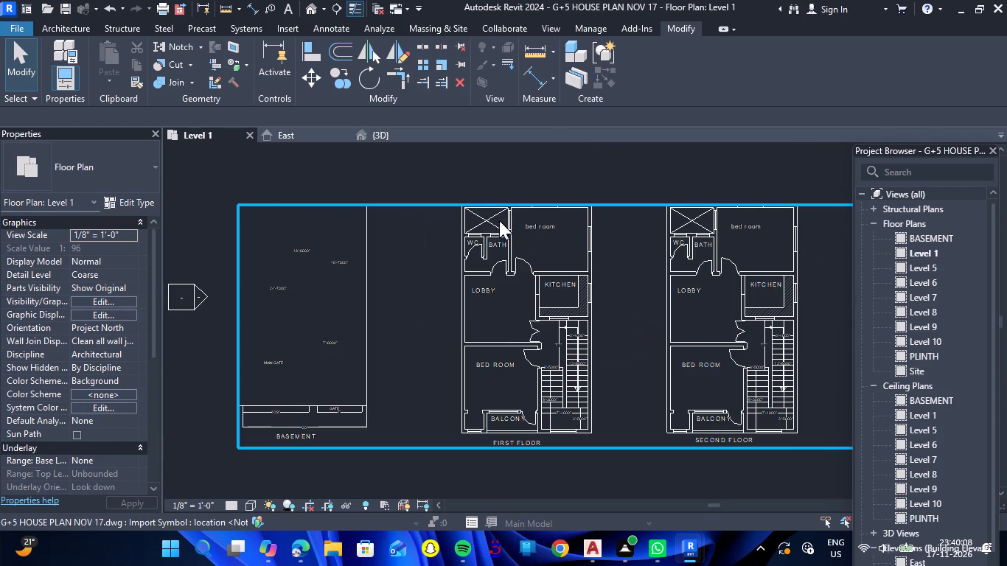
{"action": "scroll", "coordinate": [495, 214], "scroll_direction": "down", "scroll_amount": 3}
{"action": "scroll", "coordinate": [298, 351], "scroll_direction": "up", "scroll_amount": 2}
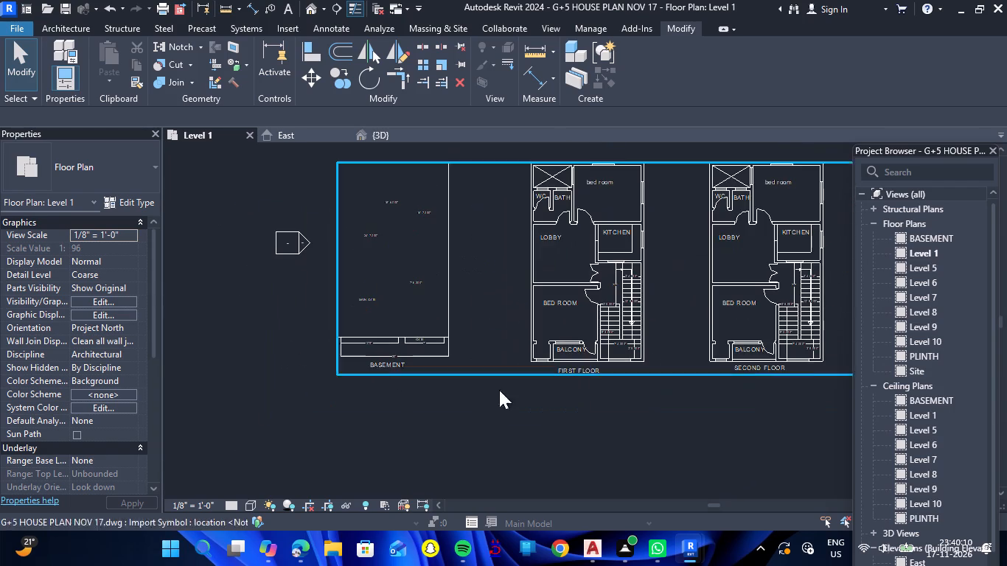
Move the imported DWG so the FIRST FLOOR plan's upper-left corner lands on the plinth outline's upper-left corner.
{"action": "left_click", "coordinate": [535, 362]}
{"action": "scroll", "coordinate": [476, 371], "scroll_direction": "down", "scroll_amount": 4}
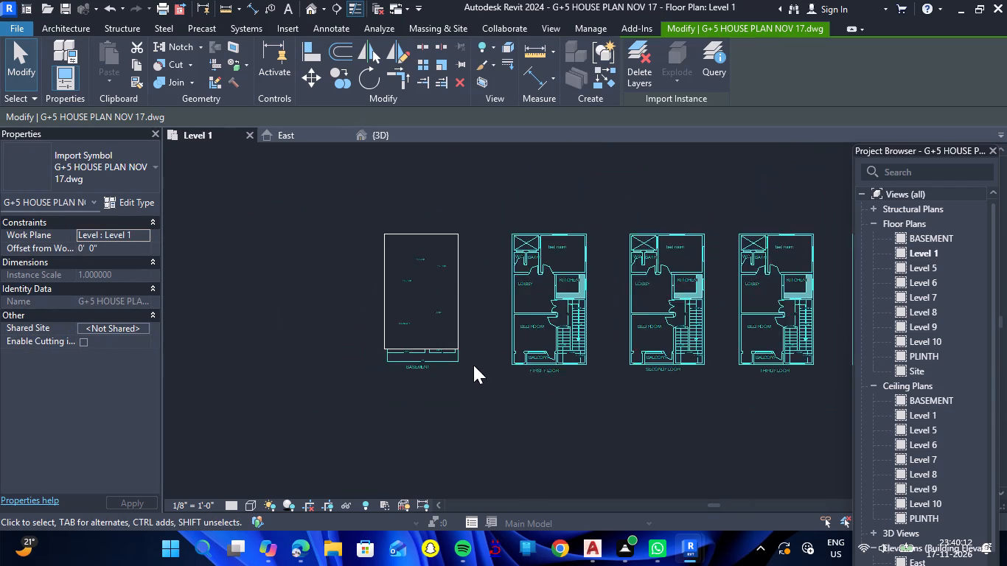
{"action": "left_click", "coordinate": [307, 75]}
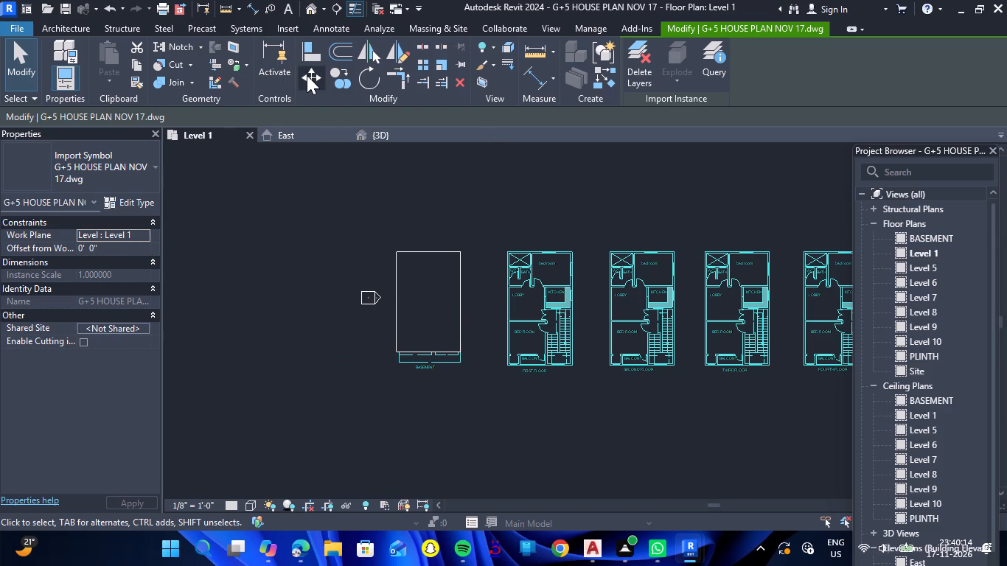
{"action": "left_click", "coordinate": [505, 250]}
{"action": "left_click", "coordinate": [397, 251]}
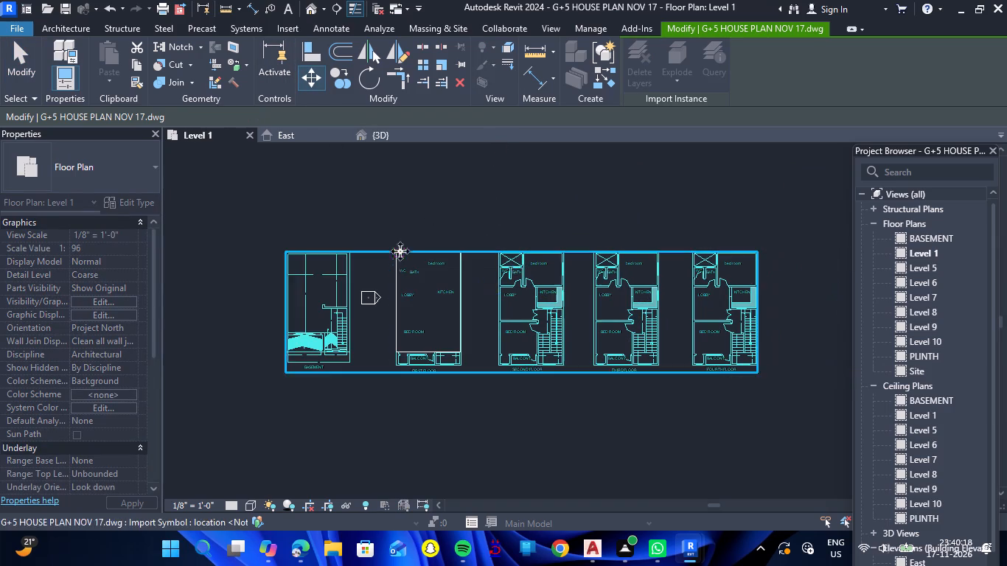
{"action": "scroll", "coordinate": [416, 269], "scroll_direction": "up", "scroll_amount": 9}
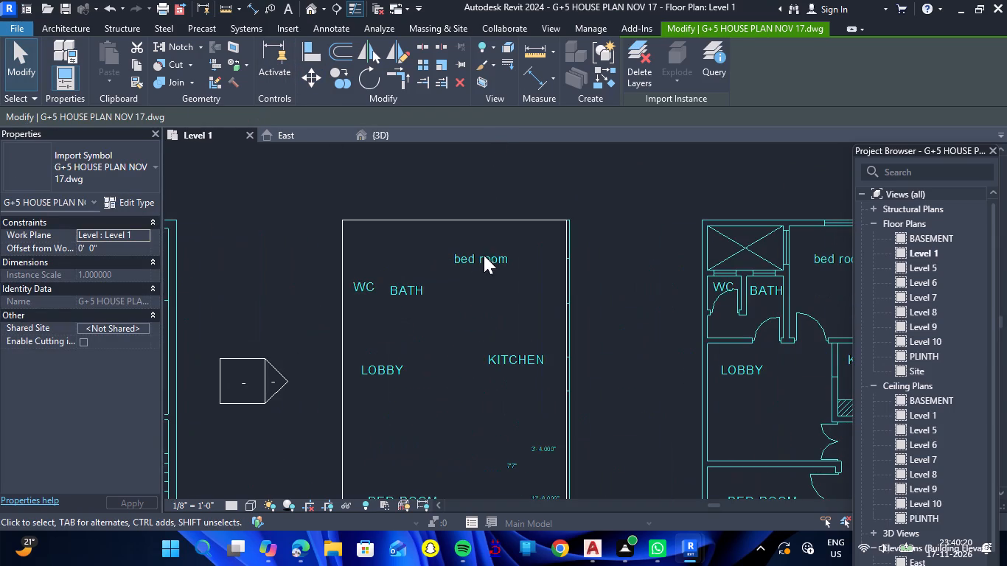
{"action": "scroll", "coordinate": [503, 241], "scroll_direction": "up", "scroll_amount": 3}
{"action": "scroll", "coordinate": [630, 244], "scroll_direction": "up", "scroll_amount": 1}
{"action": "scroll", "coordinate": [653, 243], "scroll_direction": "down", "scroll_amount": 2}
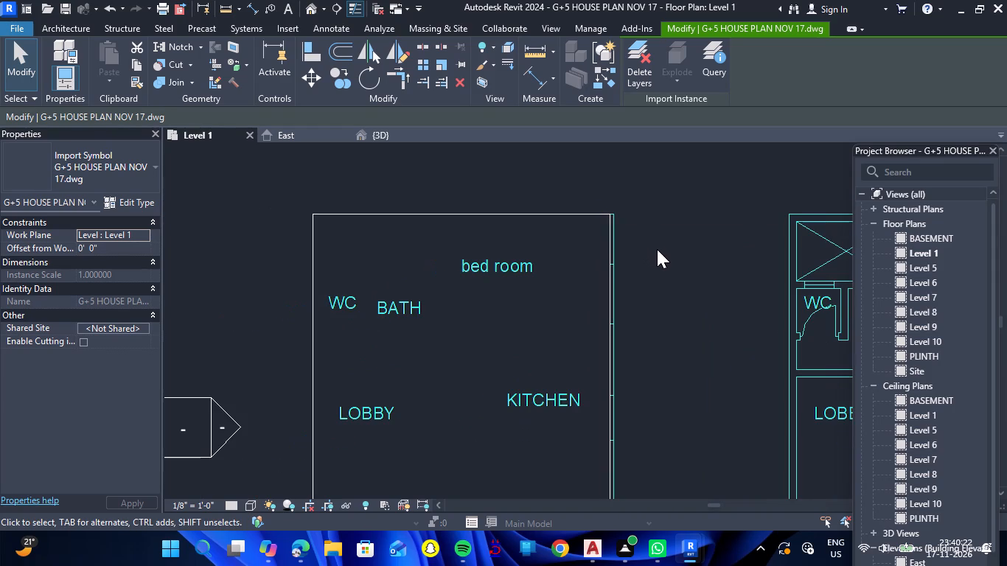
{"action": "key", "text": "Escape"}
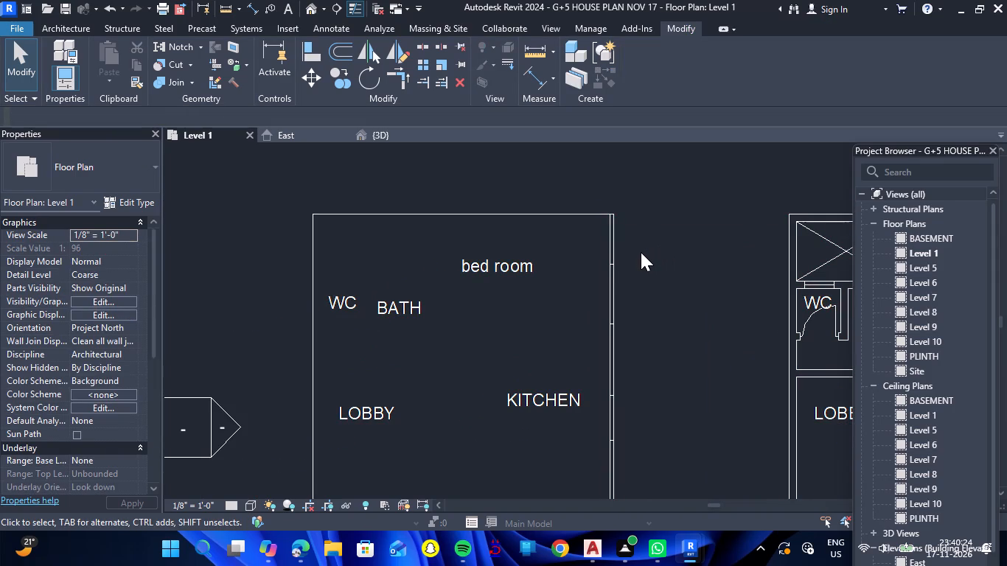
Select the imported G+5 HOUSE PLAN NOV 17 drawing again on Level 1.
{"action": "left_click", "coordinate": [619, 256]}
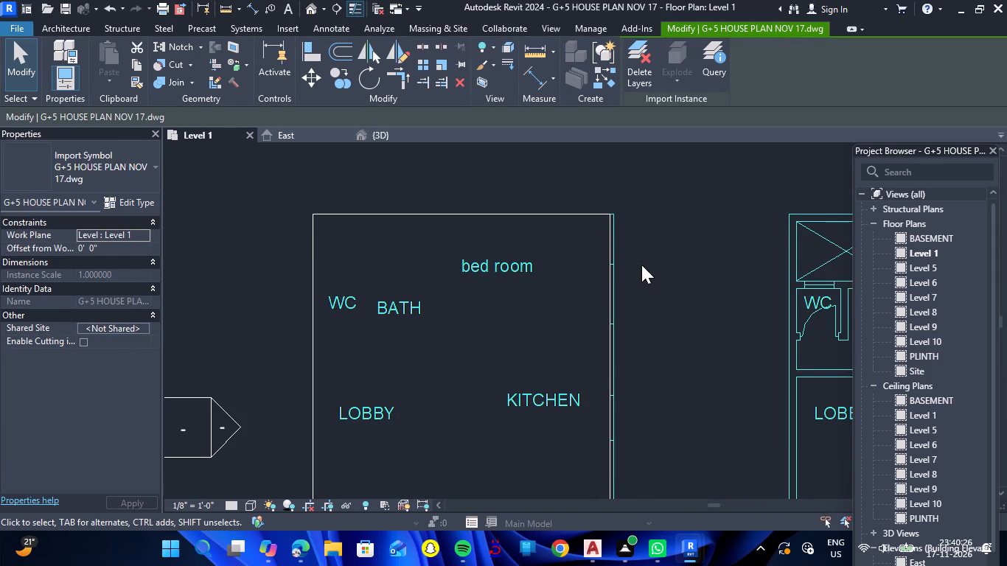
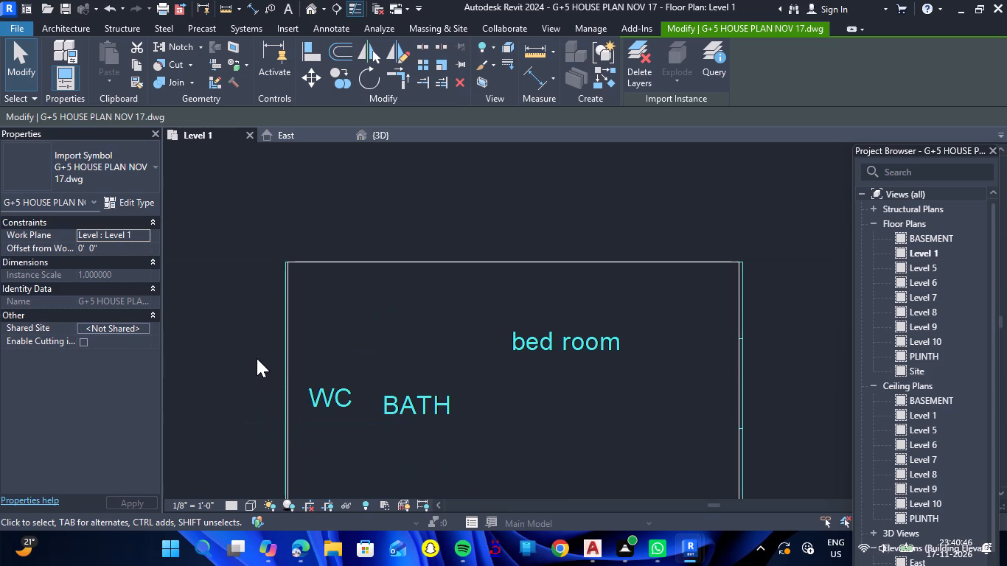
Set the Level 1 view's visual style to Wireframe so the FIRST FLOOR plan lines show through the plinth.
{"action": "key", "text": "Escape"}
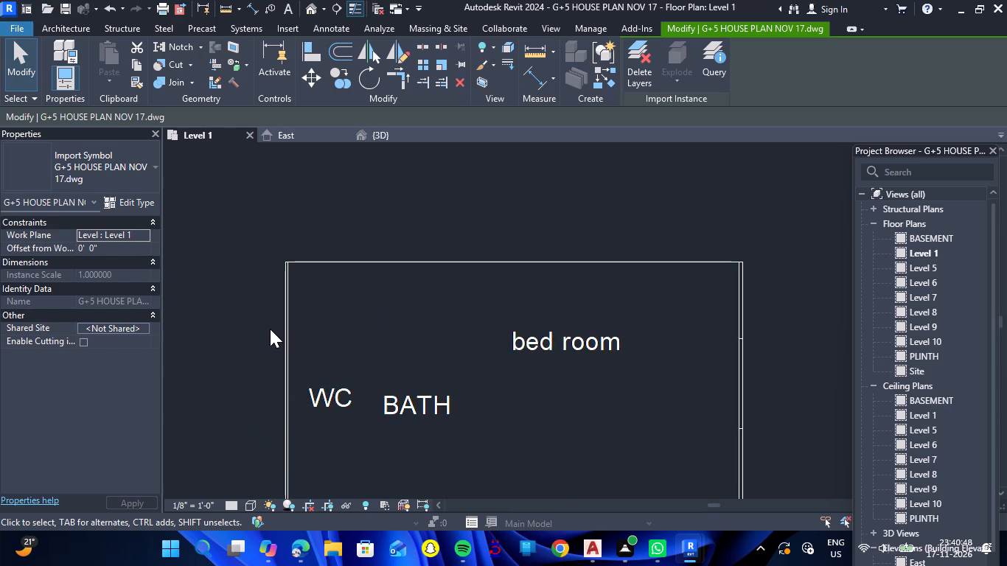
{"action": "scroll", "coordinate": [258, 303], "scroll_direction": "down", "scroll_amount": 15}
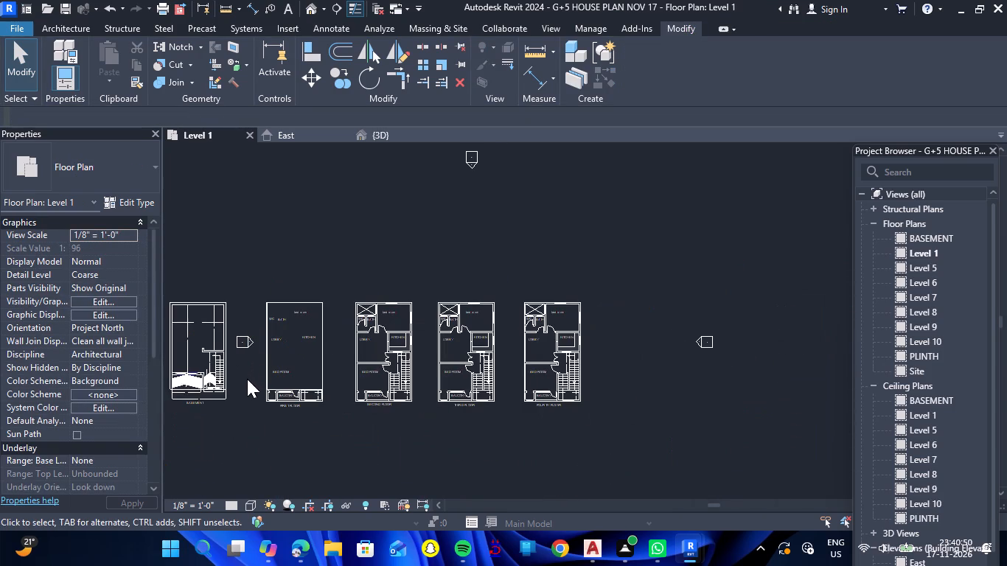
{"action": "scroll", "coordinate": [254, 387], "scroll_direction": "down", "scroll_amount": 3}
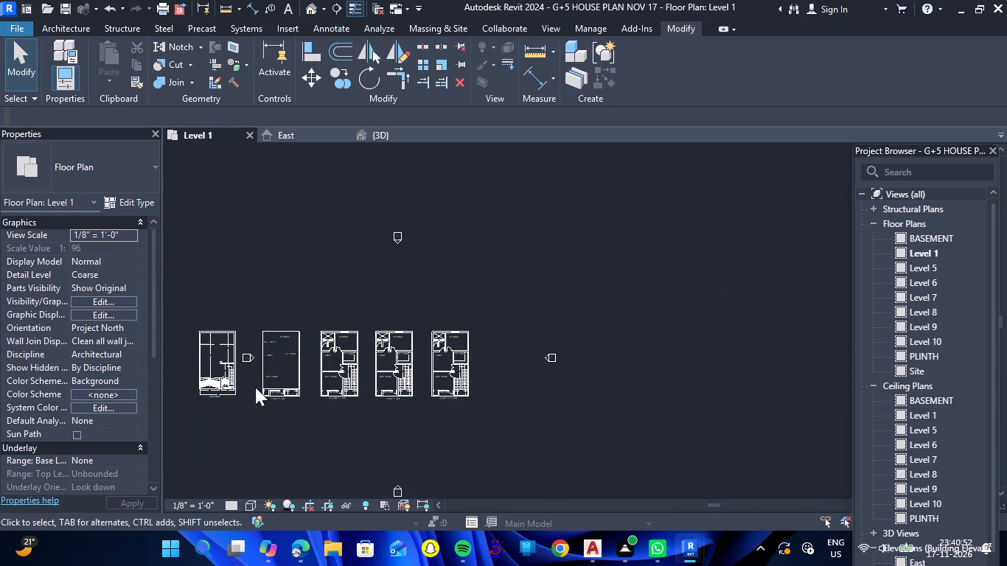
{"action": "scroll", "coordinate": [189, 371], "scroll_direction": "up", "scroll_amount": 6}
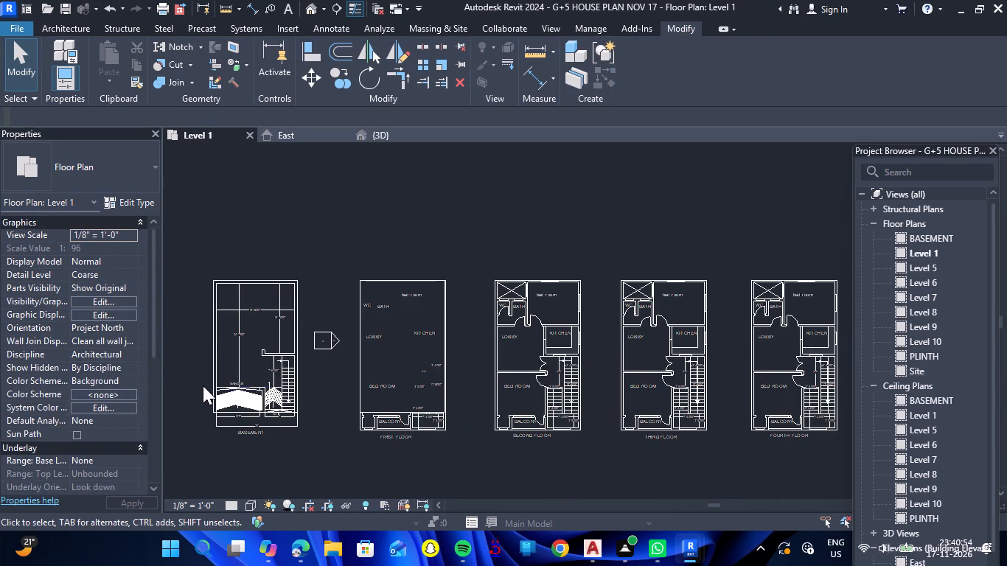
{"action": "scroll", "coordinate": [206, 388], "scroll_direction": "down", "scroll_amount": 2}
{"action": "scroll", "coordinate": [209, 386], "scroll_direction": "up", "scroll_amount": 2}
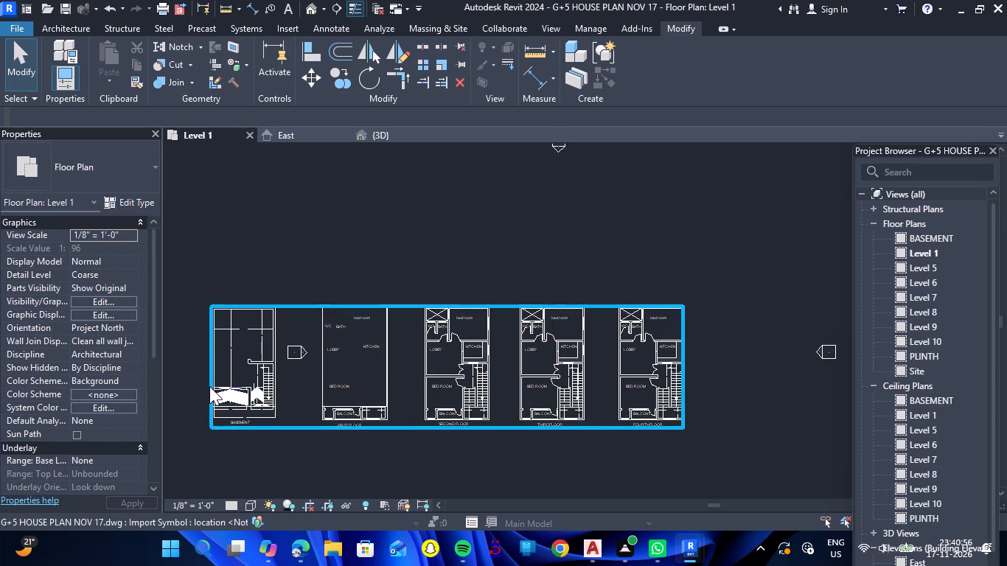
{"action": "scroll", "coordinate": [209, 386], "scroll_direction": "up", "scroll_amount": 2}
{"action": "scroll", "coordinate": [290, 397], "scroll_direction": "down", "scroll_amount": 1}
{"action": "left_click", "coordinate": [251, 510]}
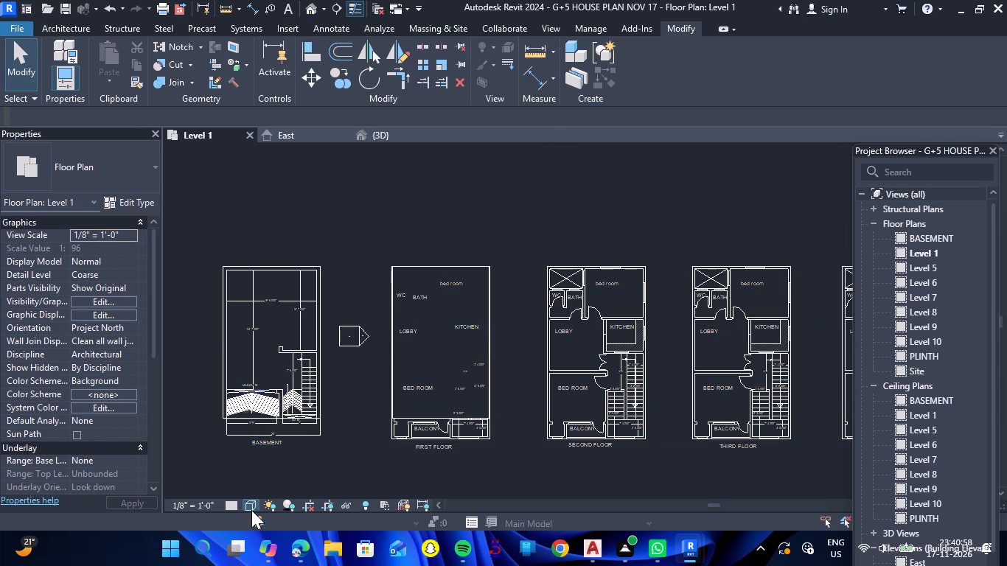
{"action": "left_click", "coordinate": [278, 419]}
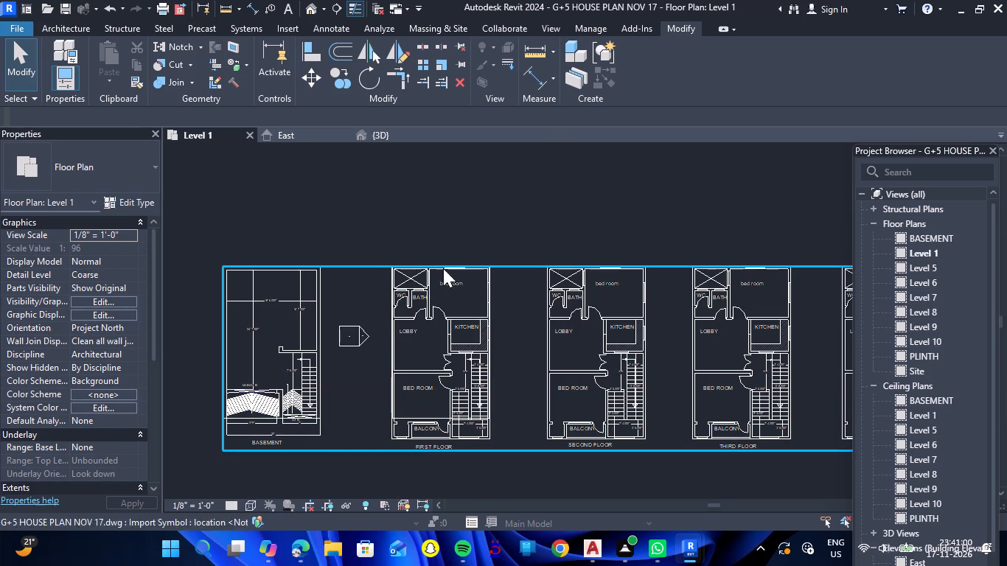
Draw a Basic Wall Generic - 6" along the upper edge of the FIRST FLOOR plan, from its left outer face to its right outer face.
{"action": "scroll", "coordinate": [439, 249], "scroll_direction": "up", "scroll_amount": 11}
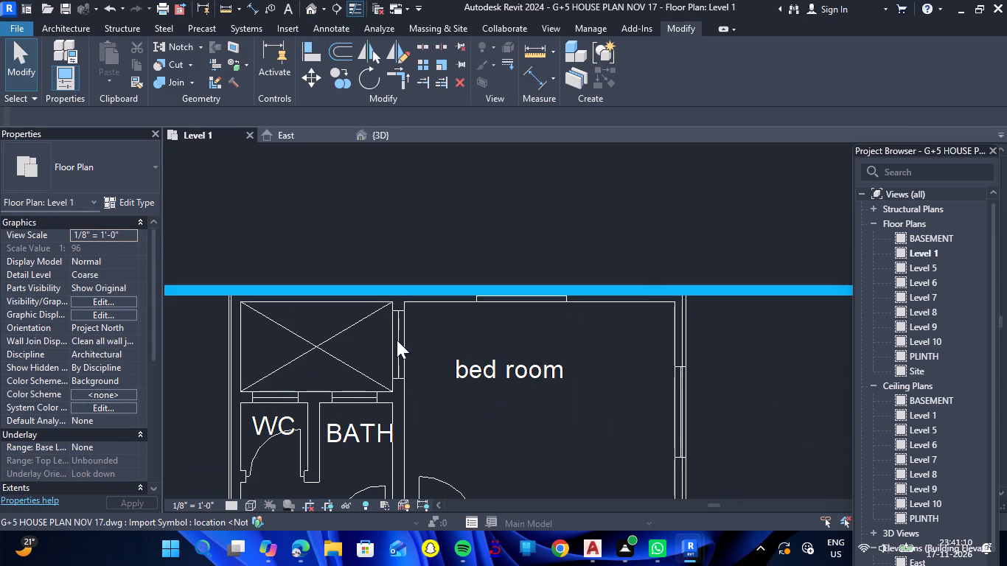
{"action": "scroll", "coordinate": [396, 340], "scroll_direction": "down", "scroll_amount": 6}
{"action": "scroll", "coordinate": [366, 387], "scroll_direction": "up", "scroll_amount": 3}
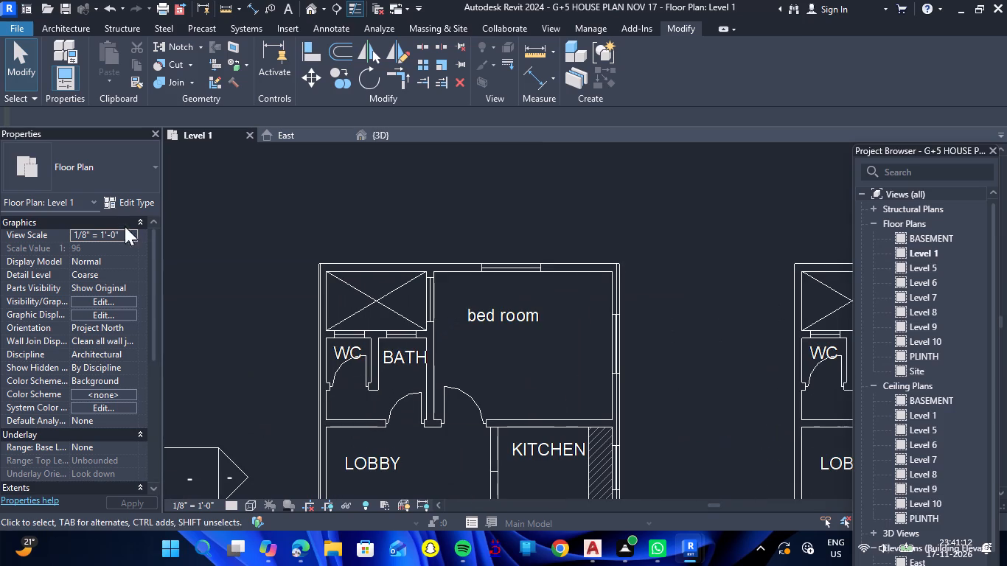
{"action": "left_click", "coordinate": [66, 32]}
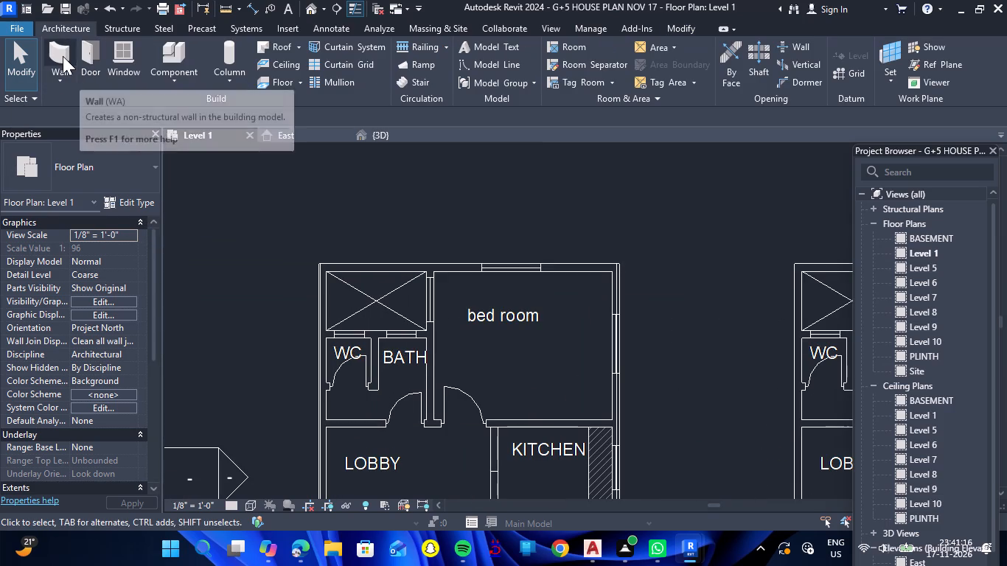
{"action": "left_click", "coordinate": [62, 56]}
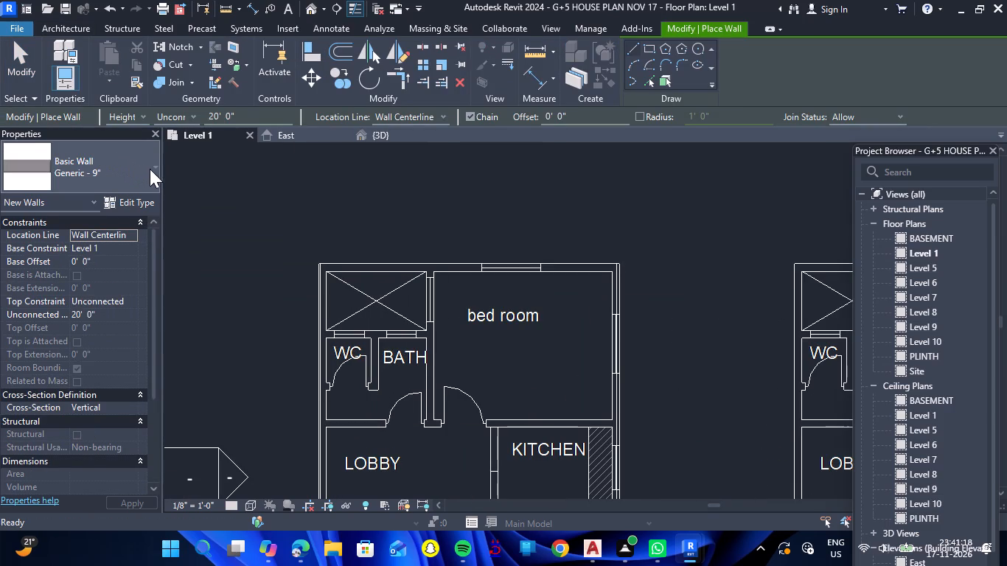
{"action": "left_click", "coordinate": [152, 169]}
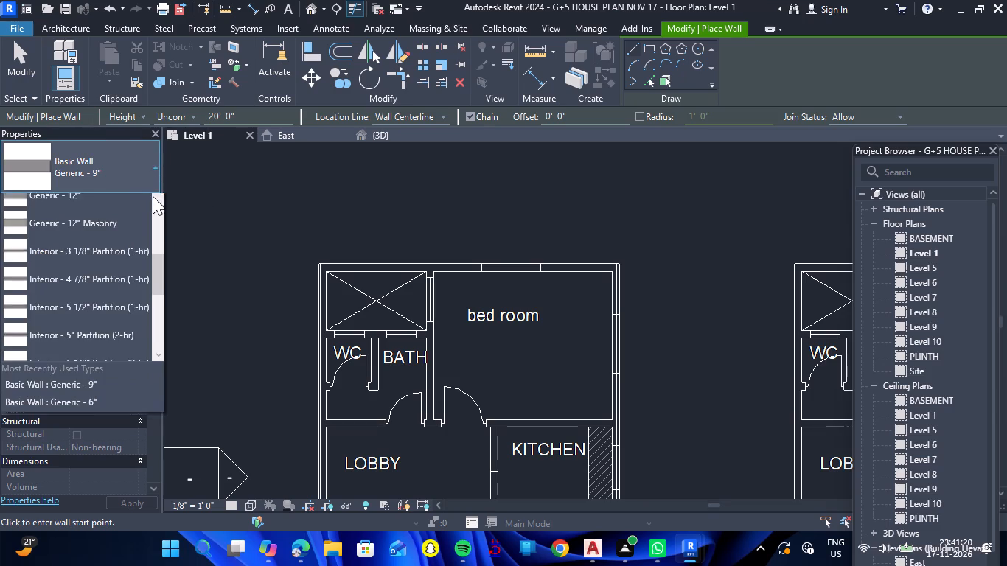
{"action": "scroll", "coordinate": [108, 254], "scroll_direction": "up", "scroll_amount": 2}
{"action": "left_click", "coordinate": [95, 255]}
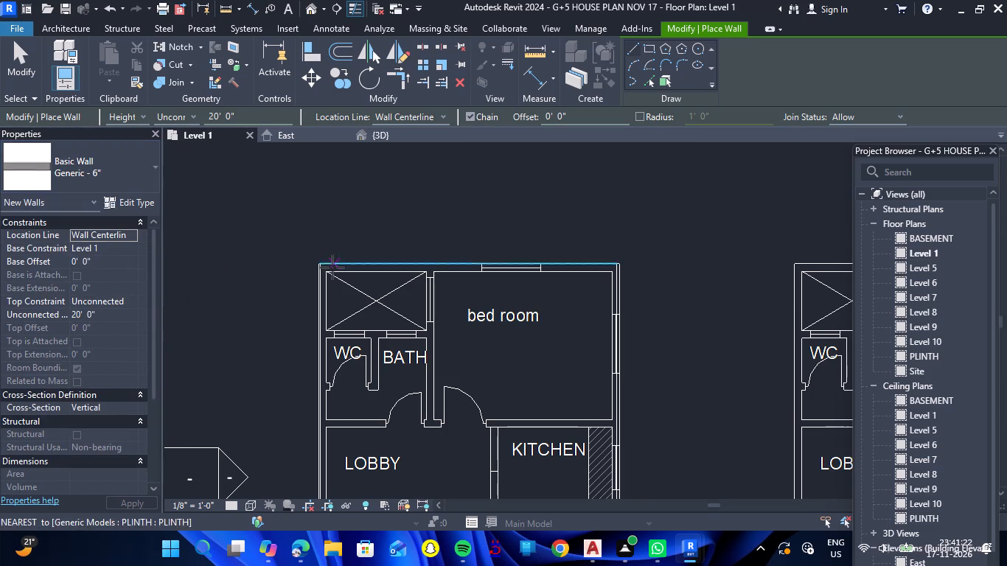
{"action": "scroll", "coordinate": [331, 270], "scroll_direction": "up", "scroll_amount": 11}
{"action": "left_click", "coordinate": [296, 263]}
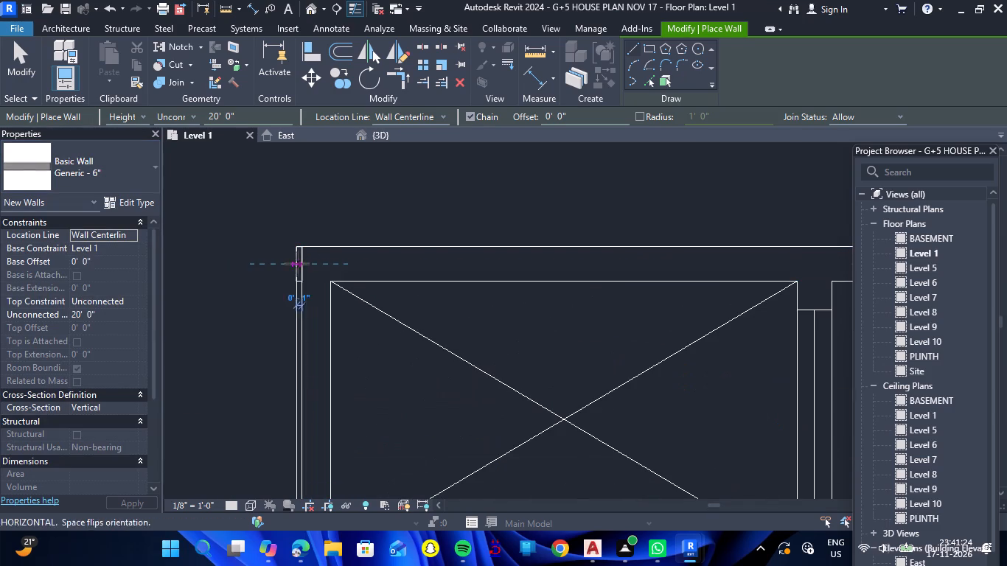
{"action": "scroll", "coordinate": [439, 268], "scroll_direction": "down", "scroll_amount": 10}
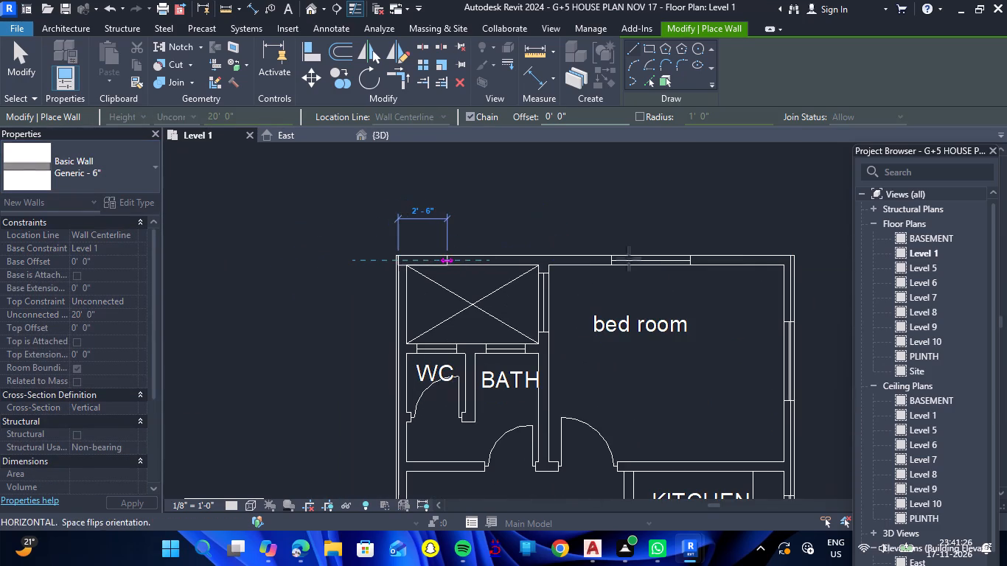
{"action": "scroll", "coordinate": [790, 262], "scroll_direction": "up", "scroll_amount": 7}
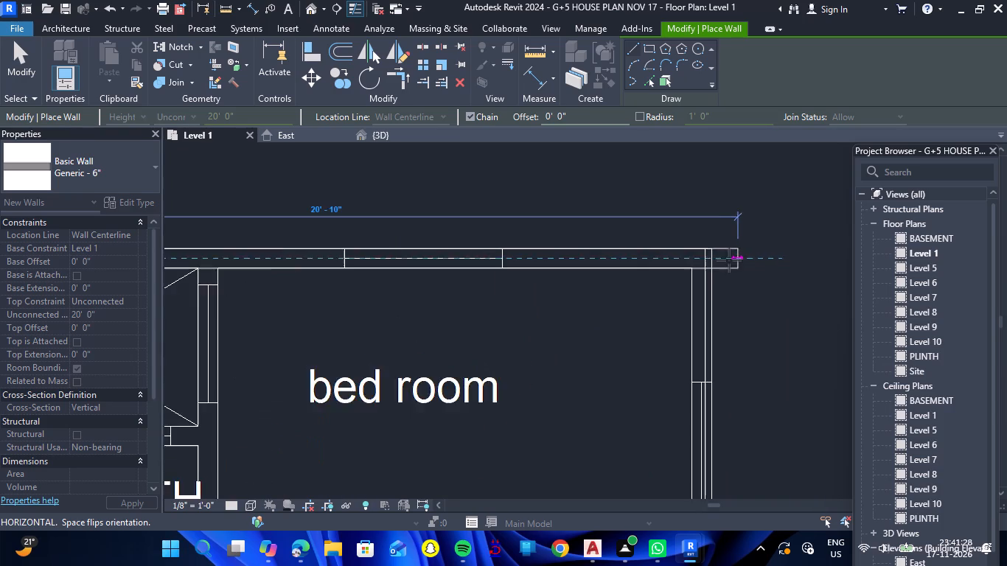
{"action": "scroll", "coordinate": [729, 260], "scroll_direction": "up", "scroll_amount": 8}
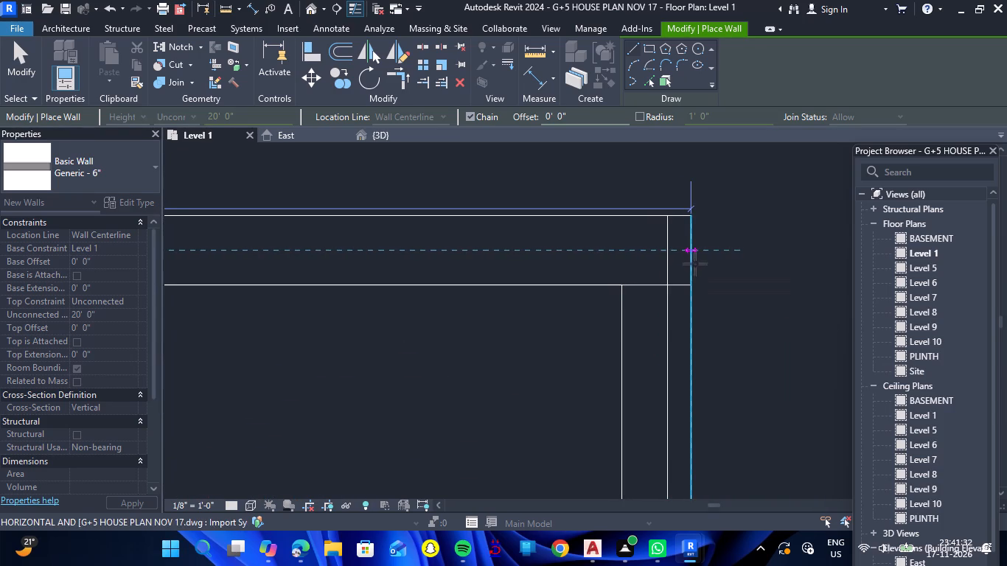
{"action": "left_click", "coordinate": [696, 254]}
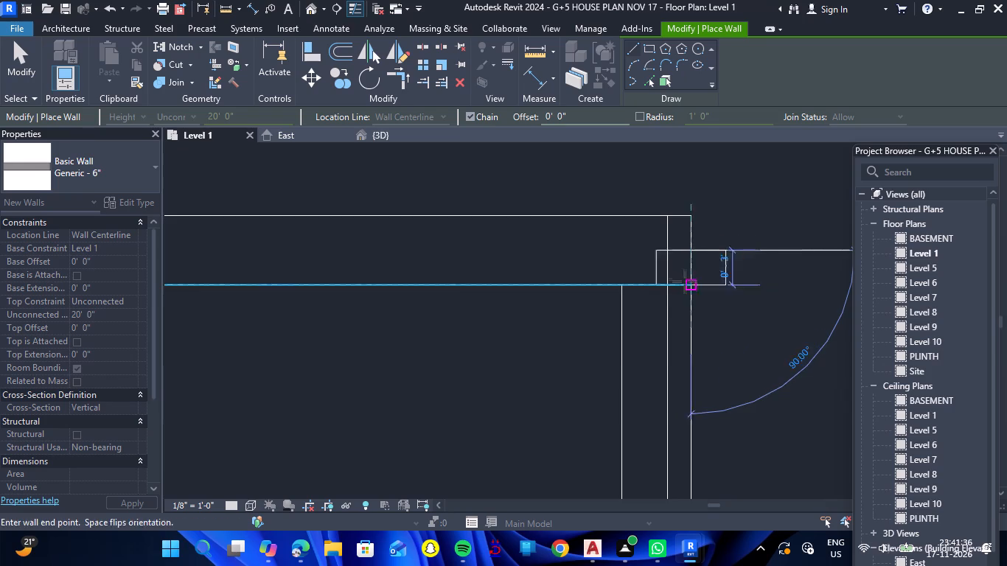
{"action": "key", "text": "Escape"}
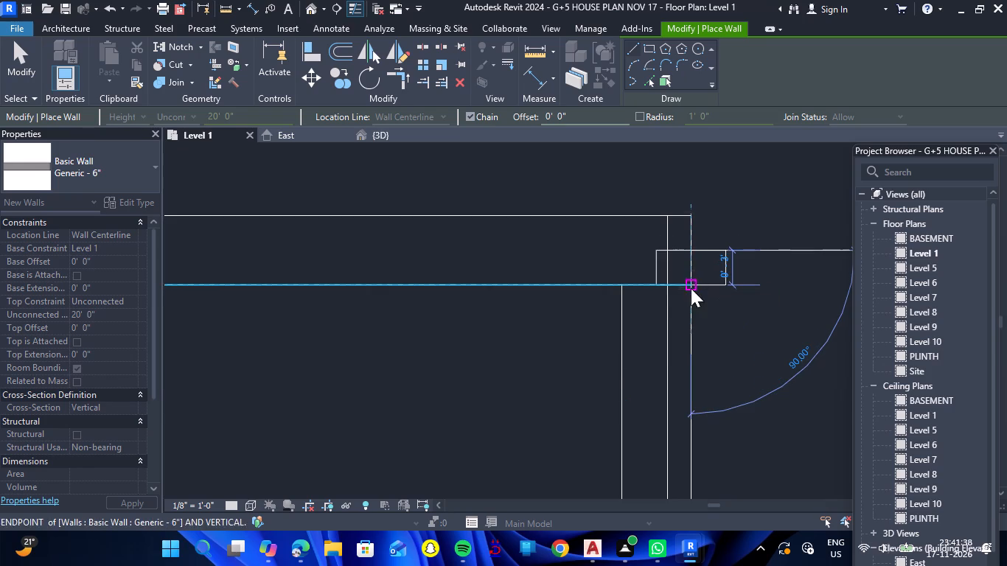
Draw the Generic - 6" exterior wall down the right side of the FIRST FLOOR plan, from the upper edge to the bottom edge.
{"action": "left_click", "coordinate": [658, 216]}
{"action": "scroll", "coordinate": [663, 343], "scroll_direction": "down", "scroll_amount": 14}
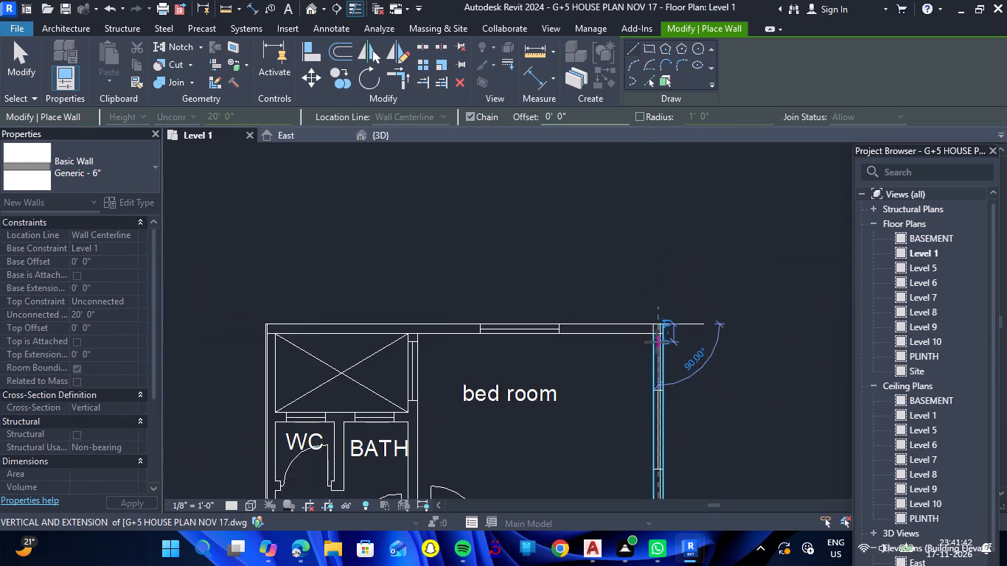
{"action": "scroll", "coordinate": [657, 342], "scroll_direction": "down", "scroll_amount": 14}
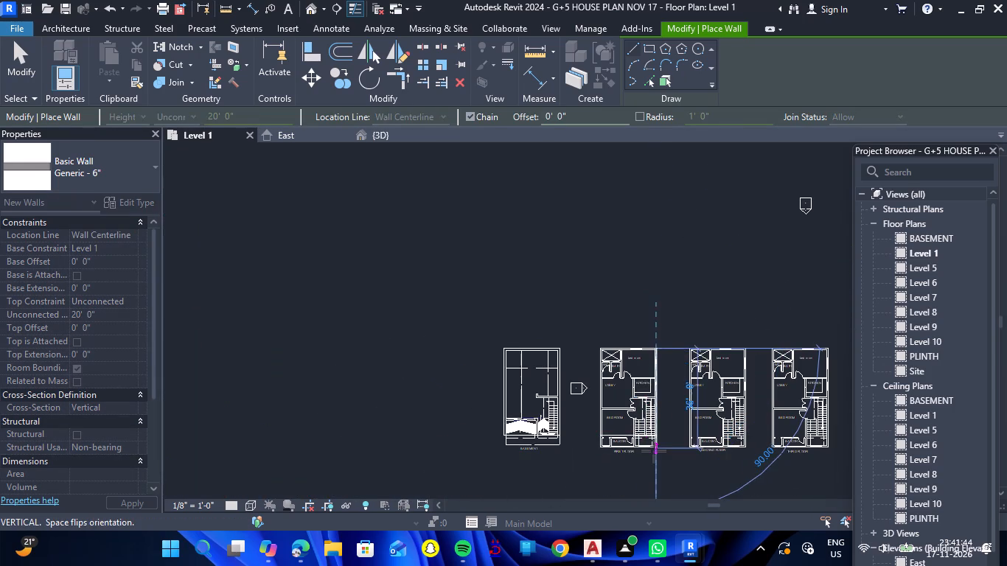
{"action": "scroll", "coordinate": [654, 451], "scroll_direction": "up", "scroll_amount": 7}
{"action": "scroll", "coordinate": [655, 453], "scroll_direction": "up", "scroll_amount": 14}
{"action": "scroll", "coordinate": [696, 334], "scroll_direction": "up", "scroll_amount": 1}
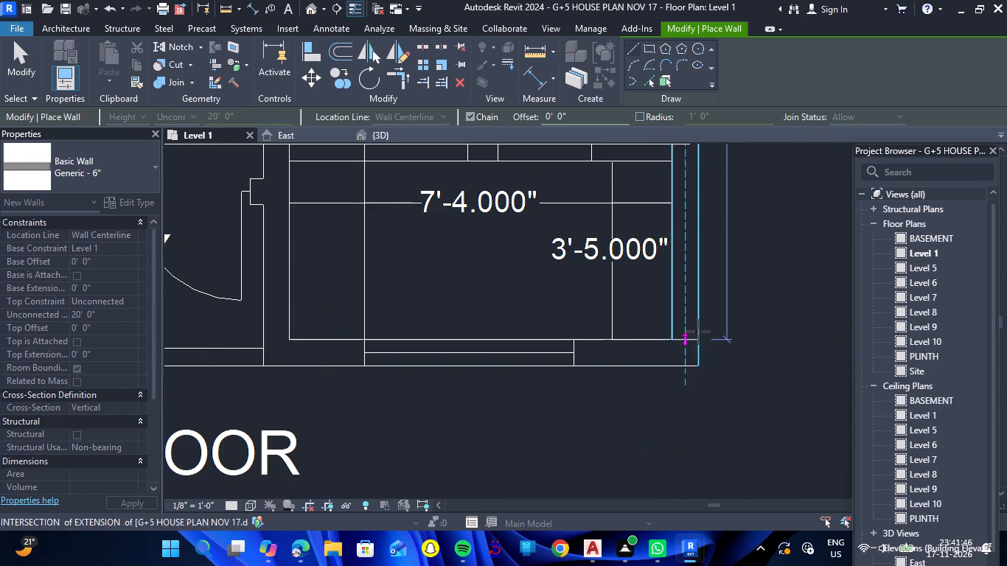
{"action": "scroll", "coordinate": [698, 332], "scroll_direction": "up", "scroll_amount": 5}
{"action": "scroll", "coordinate": [647, 424], "scroll_direction": "up", "scroll_amount": 6}
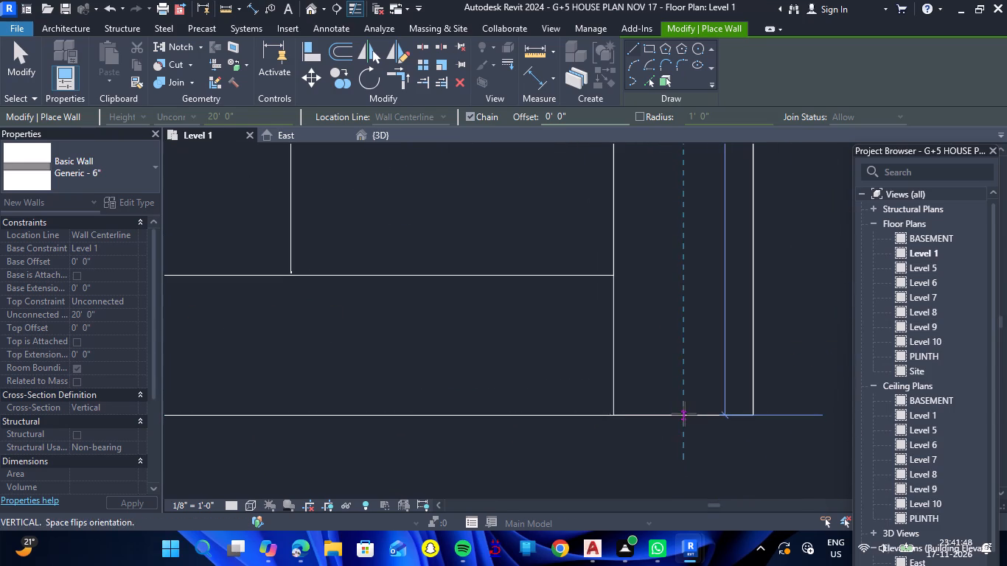
{"action": "left_click", "coordinate": [684, 414]}
{"action": "key", "text": "Escape"}
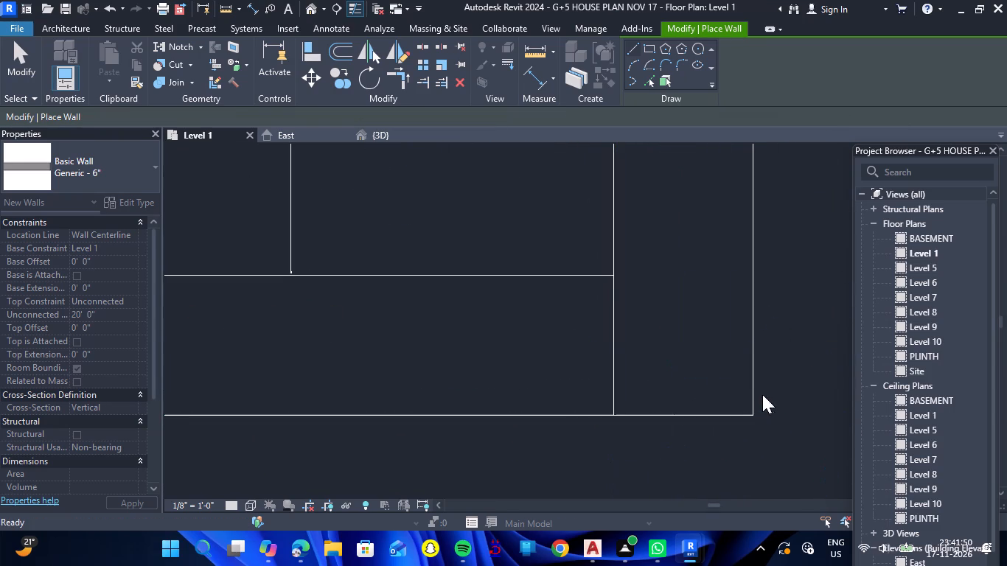
Draw the Generic - 6" wall along the plan's lower edge, from the lower-right corner to the balcony's right side.
{"action": "left_click", "coordinate": [750, 344]}
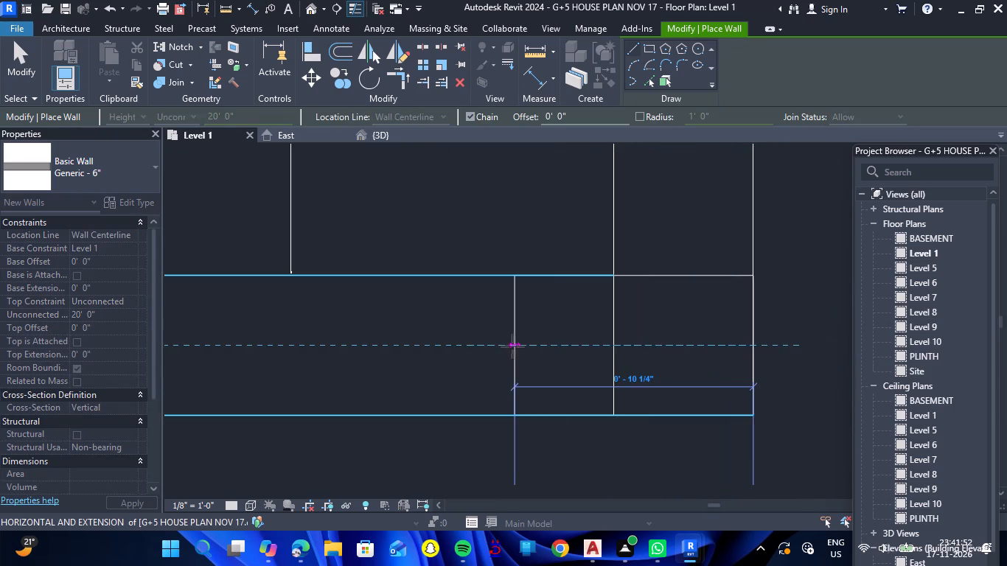
{"action": "scroll", "coordinate": [422, 350], "scroll_direction": "down", "scroll_amount": 6}
{"action": "scroll", "coordinate": [424, 352], "scroll_direction": "down", "scroll_amount": 20}
{"action": "scroll", "coordinate": [424, 352], "scroll_direction": "down", "scroll_amount": 1}
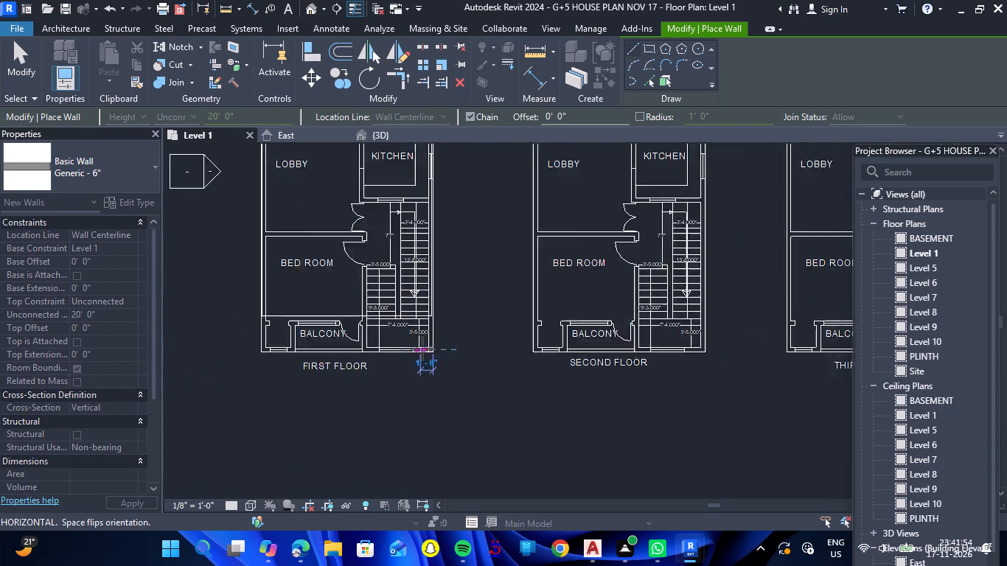
{"action": "scroll", "coordinate": [313, 353], "scroll_direction": "up", "scroll_amount": 11}
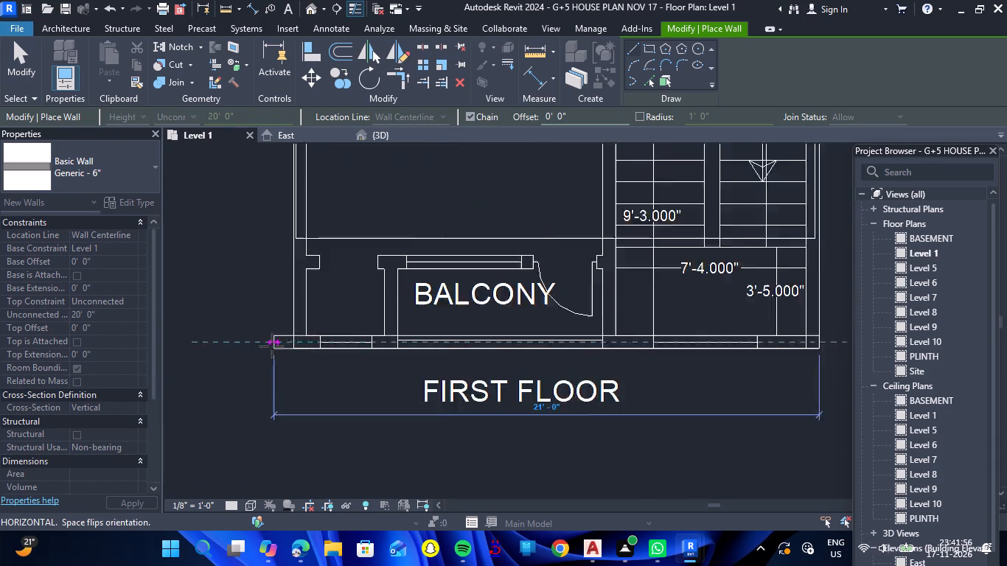
{"action": "scroll", "coordinate": [670, 340], "scroll_direction": "up", "scroll_amount": 5}
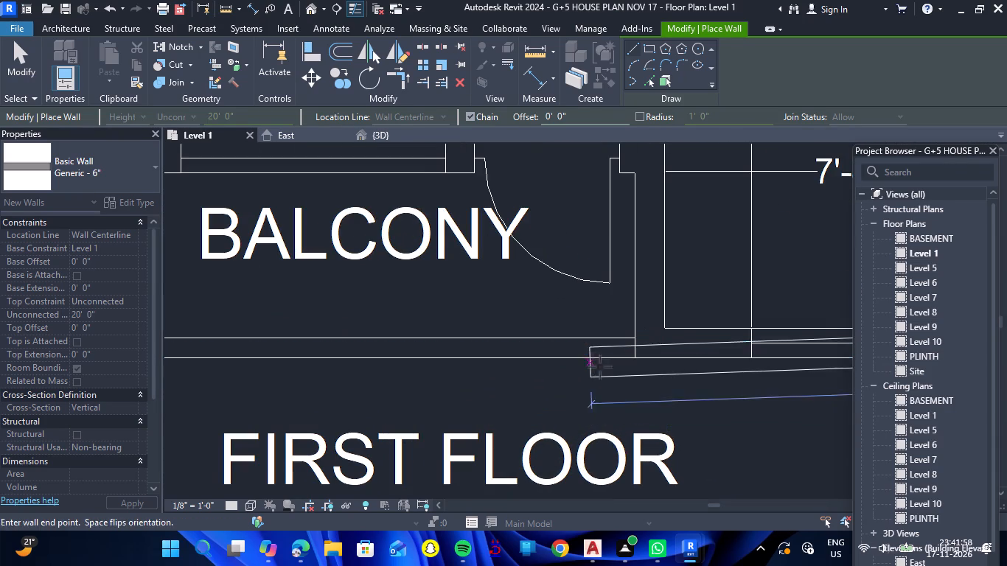
{"action": "scroll", "coordinate": [628, 355], "scroll_direction": "up", "scroll_amount": 5}
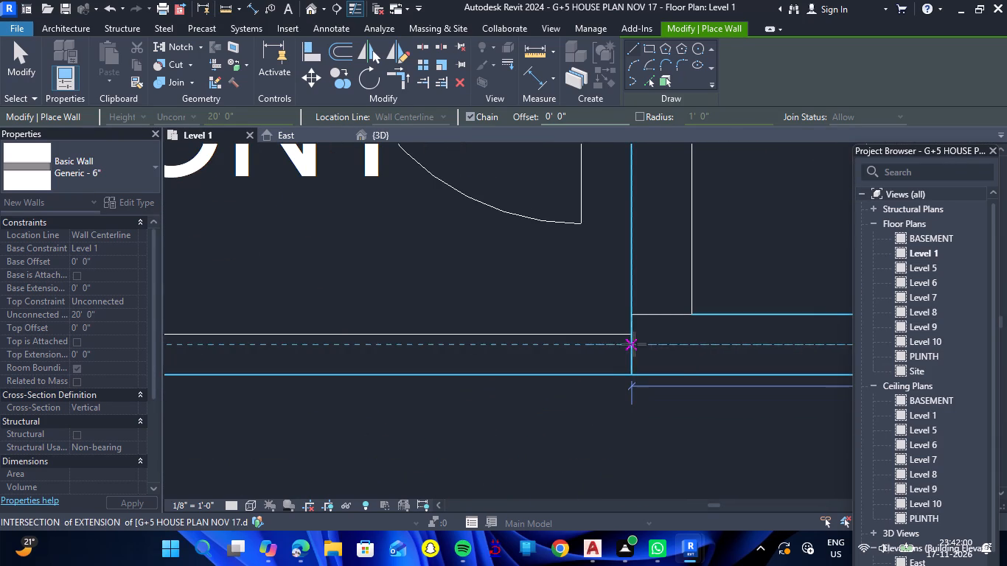
{"action": "left_click", "coordinate": [633, 350]}
{"action": "key", "text": "Escape"}
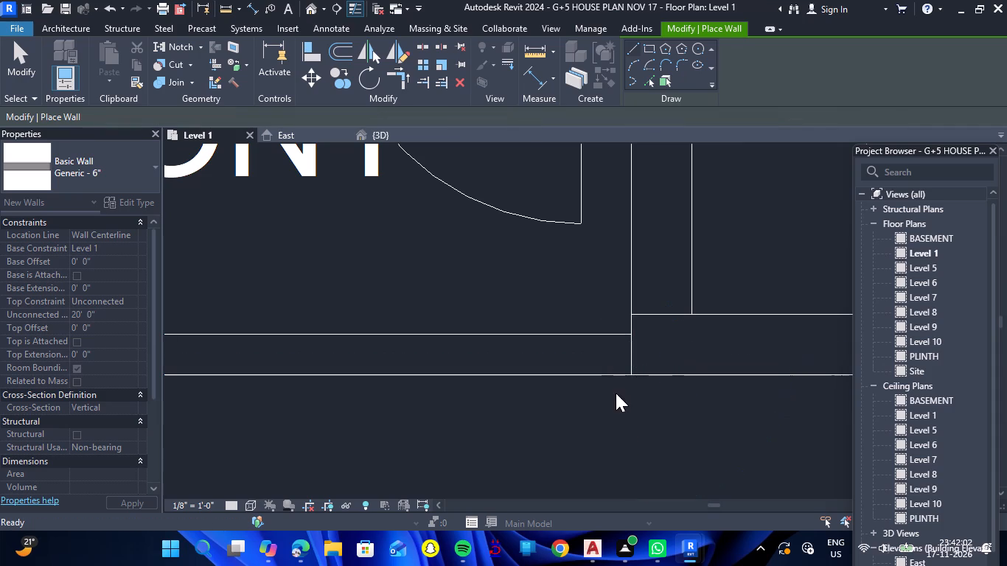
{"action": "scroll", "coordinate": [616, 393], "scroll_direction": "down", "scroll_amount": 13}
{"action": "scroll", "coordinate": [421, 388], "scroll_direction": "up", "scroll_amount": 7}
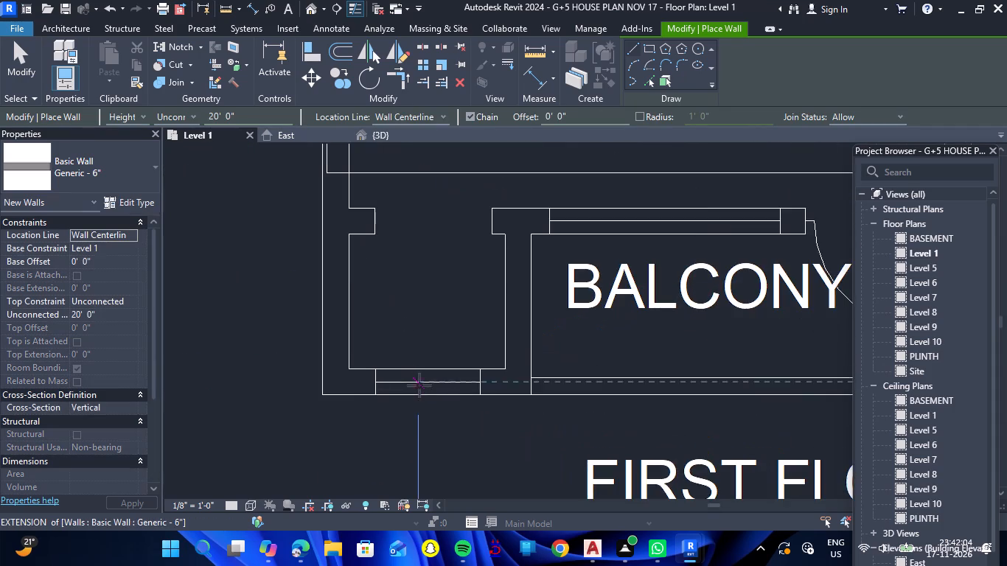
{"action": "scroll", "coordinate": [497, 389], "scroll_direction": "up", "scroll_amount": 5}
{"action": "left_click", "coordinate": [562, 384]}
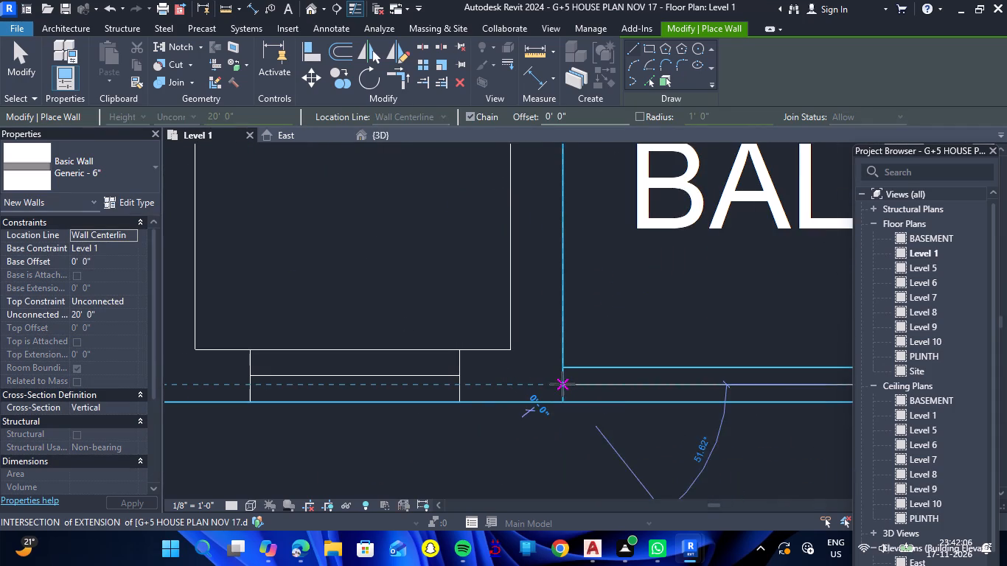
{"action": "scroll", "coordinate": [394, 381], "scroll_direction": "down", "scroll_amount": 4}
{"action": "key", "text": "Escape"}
Draw a 4' 0" long Generic - 6" wall along the plan's lower edge, from the lower-left corner to the balcony's left side.
{"action": "scroll", "coordinate": [470, 371], "scroll_direction": "up", "scroll_amount": 8}
{"action": "scroll", "coordinate": [484, 379], "scroll_direction": "down", "scroll_amount": 7}
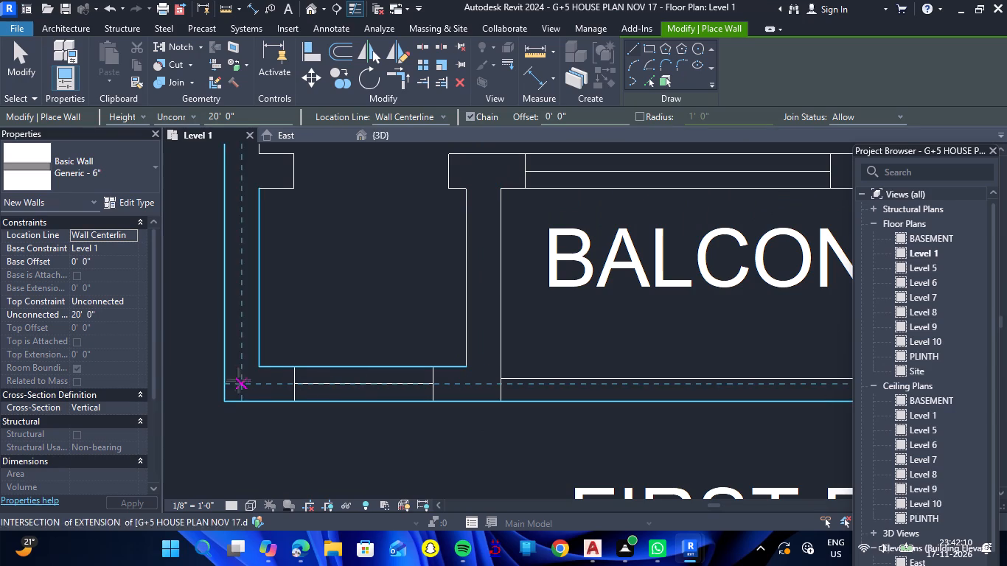
{"action": "left_click", "coordinate": [222, 385]}
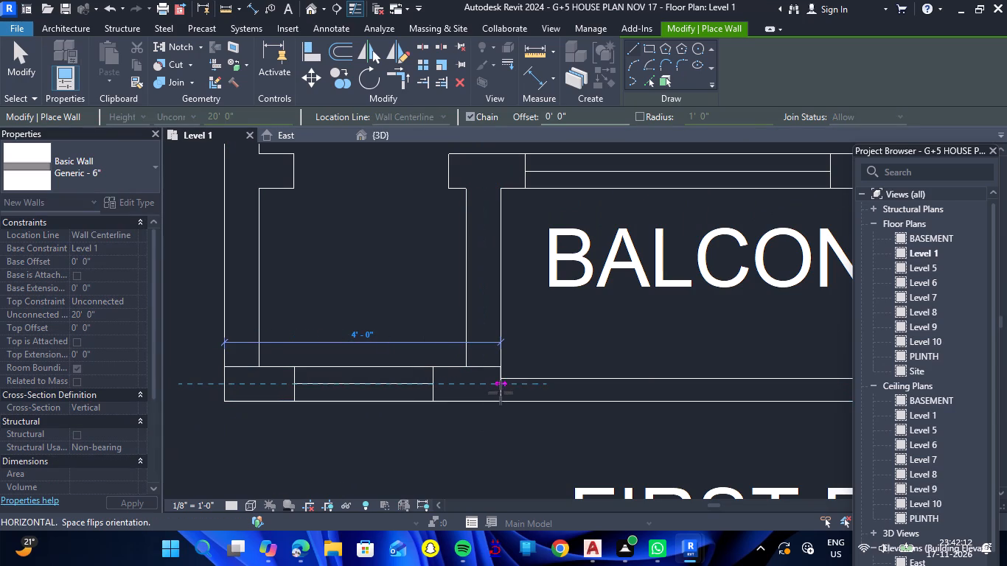
{"action": "left_click", "coordinate": [503, 386]}
{"action": "key", "text": "Escape"}
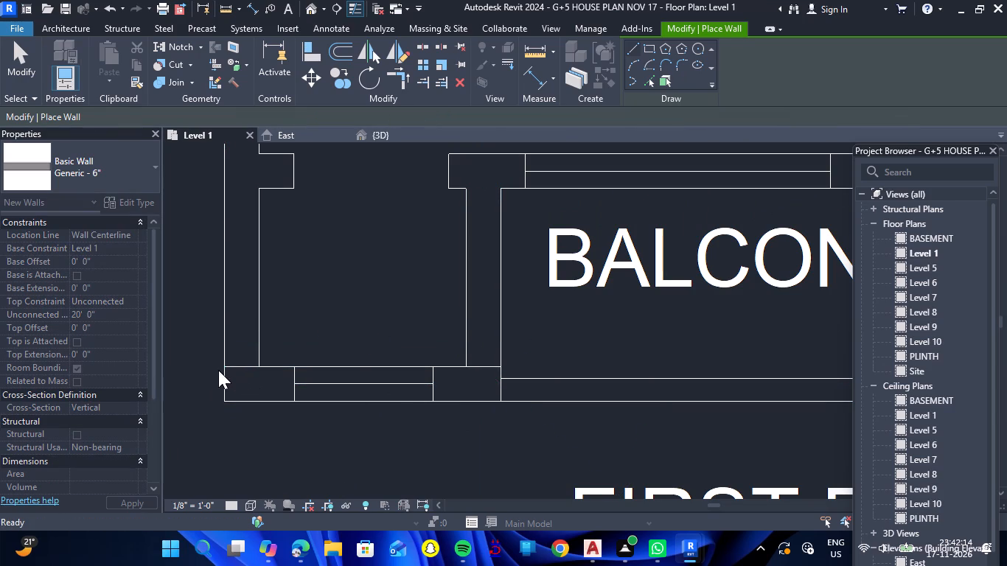
Draw the Generic - 6" exterior wall up the left side of the FIRST FLOOR plan, from the lower-left corner to the upper-left corner.
{"action": "left_click", "coordinate": [240, 367]}
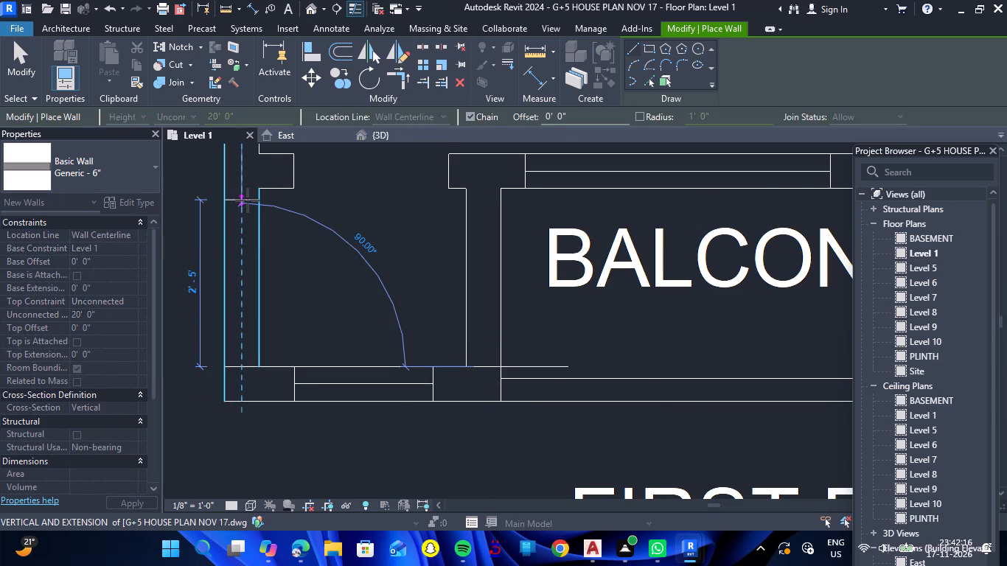
{"action": "scroll", "coordinate": [257, 222], "scroll_direction": "down", "scroll_amount": 20}
{"action": "scroll", "coordinate": [243, 226], "scroll_direction": "down", "scroll_amount": 7}
{"action": "scroll", "coordinate": [243, 166], "scroll_direction": "up", "scroll_amount": 11}
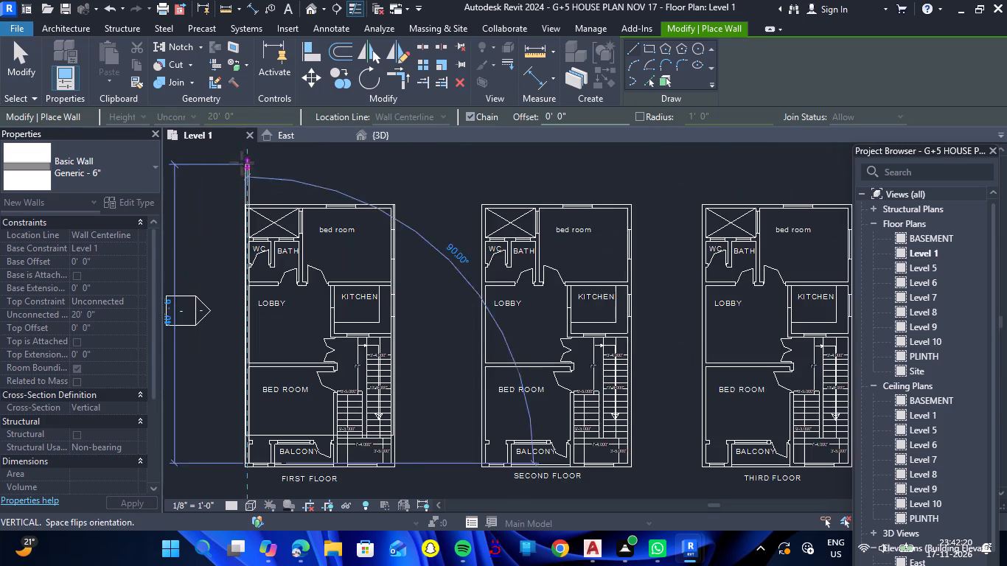
{"action": "scroll", "coordinate": [245, 193], "scroll_direction": "up", "scroll_amount": 18}
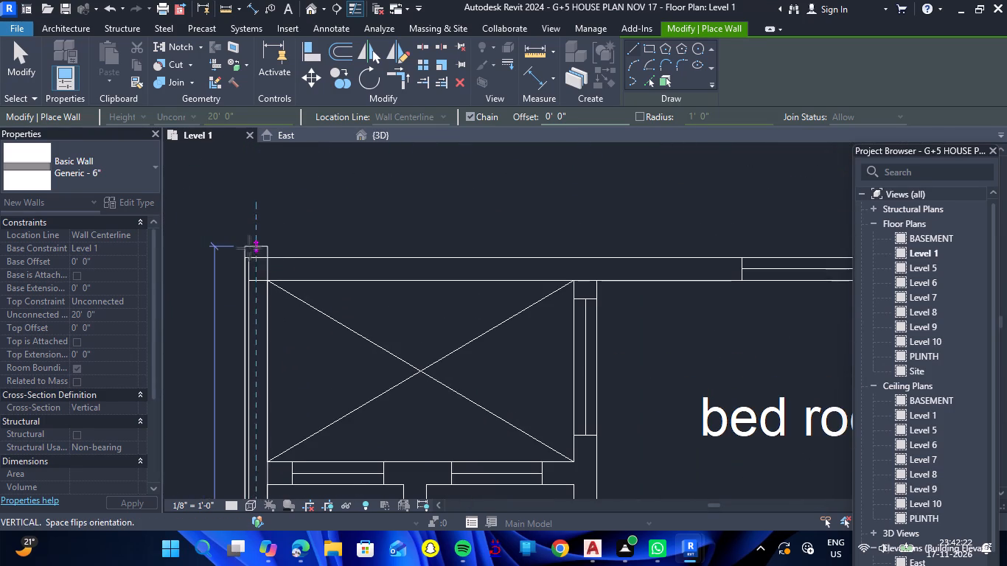
{"action": "left_click", "coordinate": [265, 268]}
{"action": "key", "text": "Escape"}
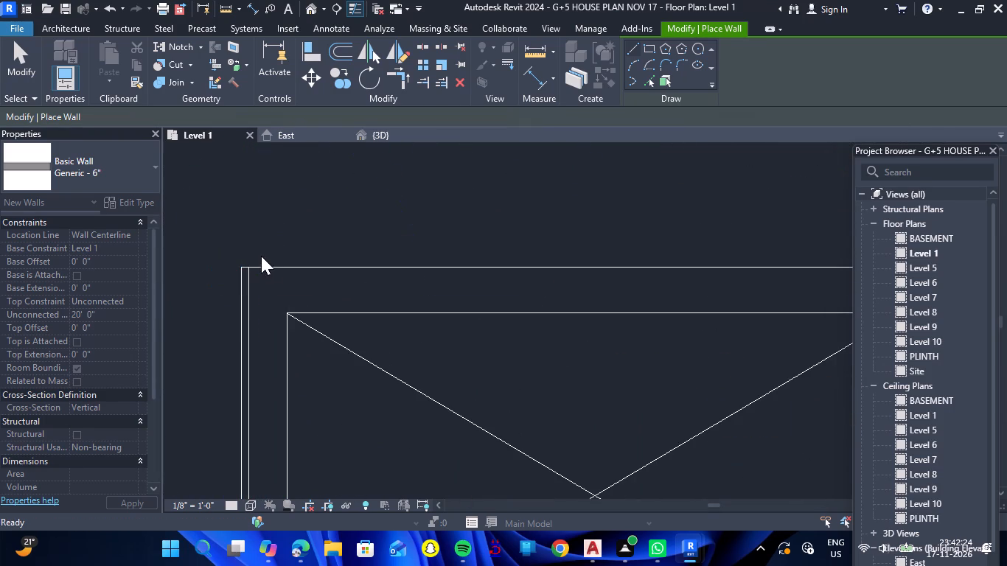
Draw a Generic - 6" interior wall between the bath and upper bedroom, from the upper exterior wall down to the lobby's edge.
{"action": "scroll", "coordinate": [248, 240], "scroll_direction": "down", "scroll_amount": 13}
{"action": "scroll", "coordinate": [262, 293], "scroll_direction": "up", "scroll_amount": 5}
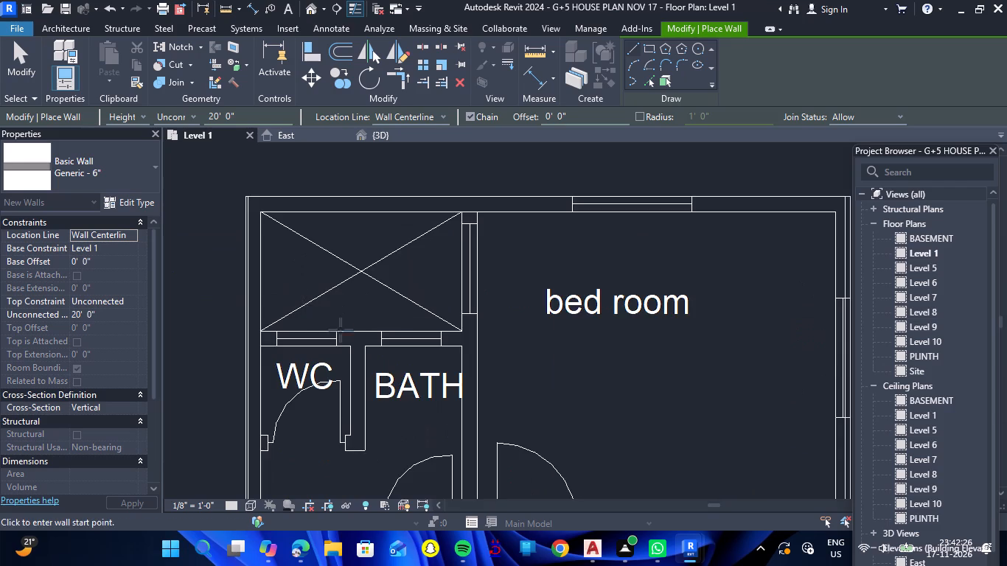
{"action": "scroll", "coordinate": [342, 338], "scroll_direction": "up", "scroll_amount": 3}
{"action": "scroll", "coordinate": [360, 338], "scroll_direction": "down", "scroll_amount": 6}
{"action": "scroll", "coordinate": [432, 270], "scroll_direction": "up", "scroll_amount": 7}
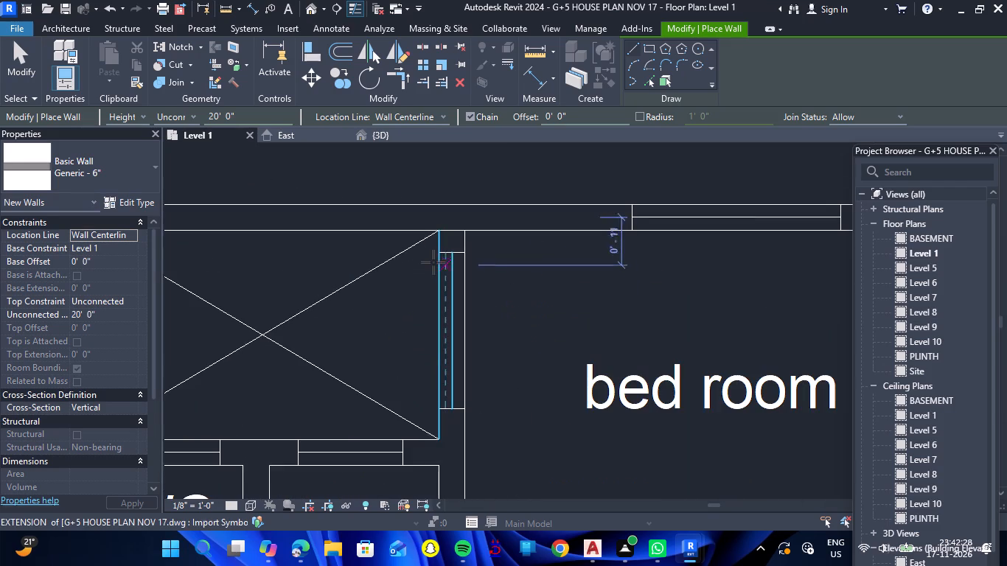
{"action": "left_click", "coordinate": [450, 233]}
{"action": "scroll", "coordinate": [461, 378], "scroll_direction": "down", "scroll_amount": 5}
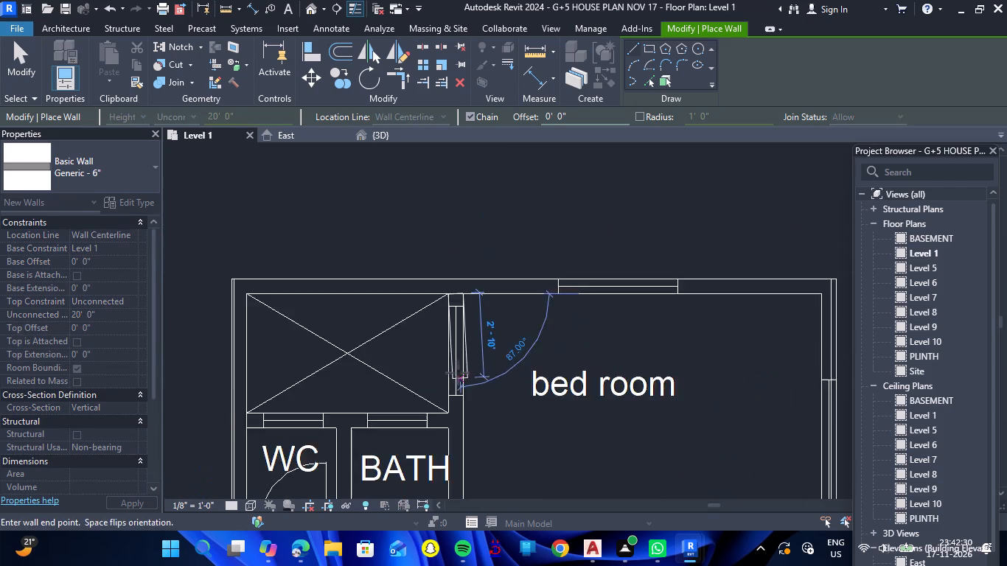
{"action": "scroll", "coordinate": [458, 373], "scroll_direction": "down", "scroll_amount": 6}
{"action": "scroll", "coordinate": [451, 460], "scroll_direction": "up", "scroll_amount": 10}
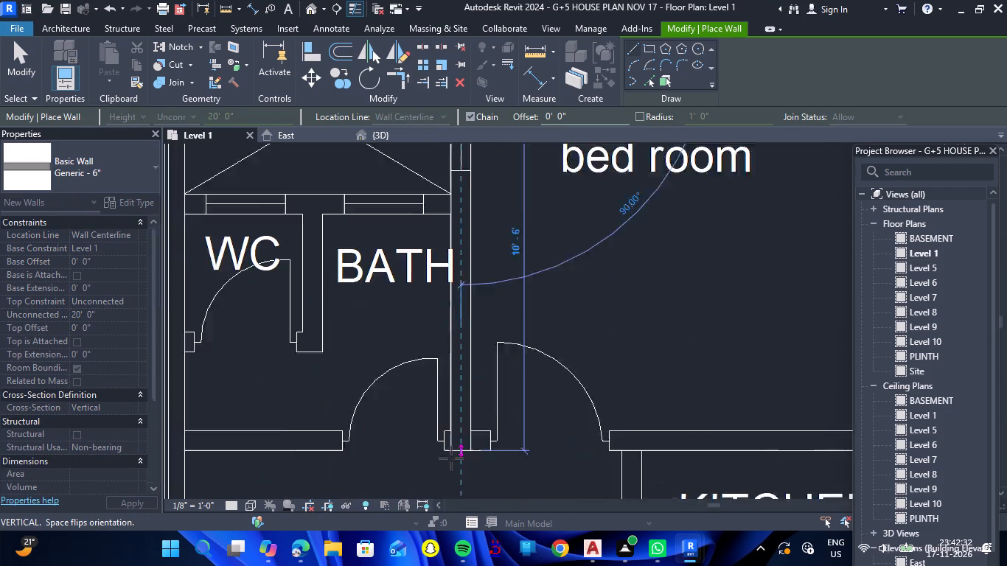
{"action": "scroll", "coordinate": [451, 458], "scroll_direction": "up", "scroll_amount": 7}
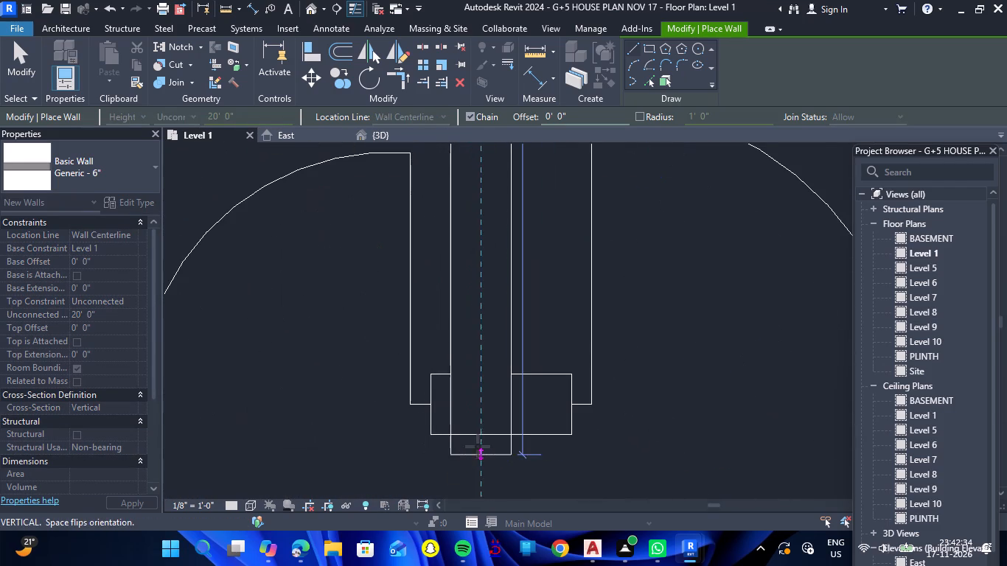
{"action": "left_click", "coordinate": [483, 436]}
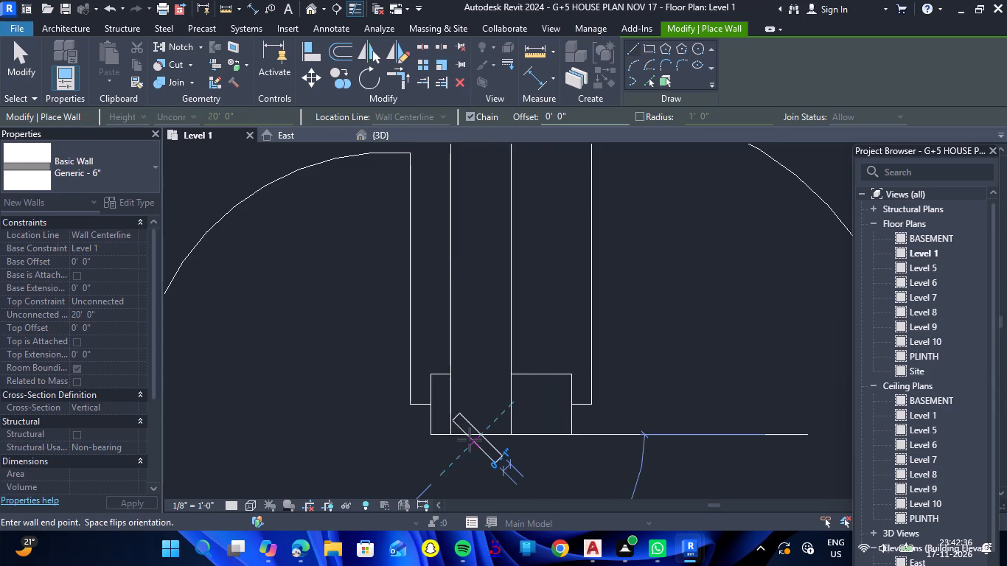
{"action": "key", "text": "Escape"}
Draw a Generic - 6" wall along the upper edge of the lobby and kitchen, between both side exterior walls, and check it in 3D.
{"action": "scroll", "coordinate": [459, 431], "scroll_direction": "down", "scroll_amount": 15}
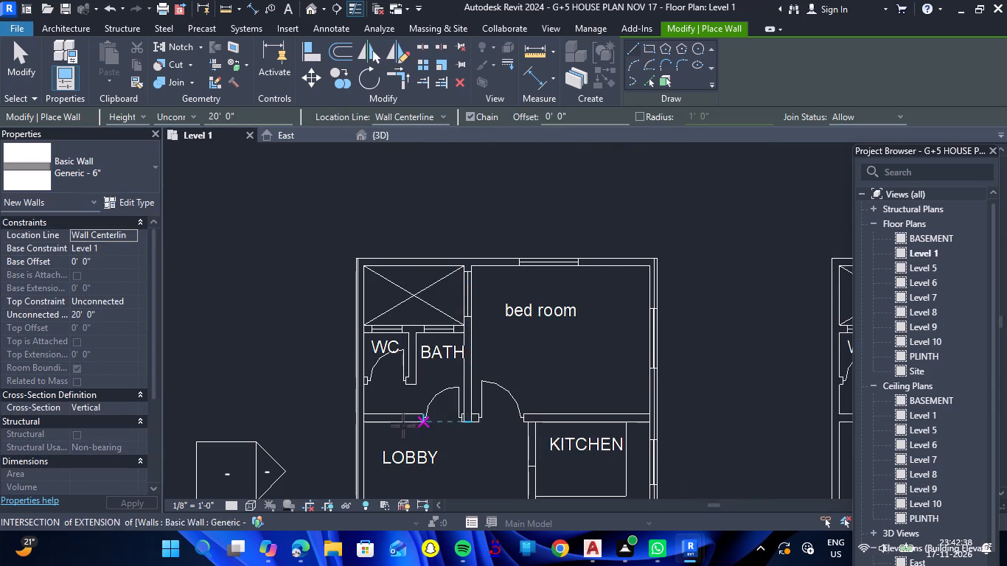
{"action": "scroll", "coordinate": [380, 422], "scroll_direction": "up", "scroll_amount": 6}
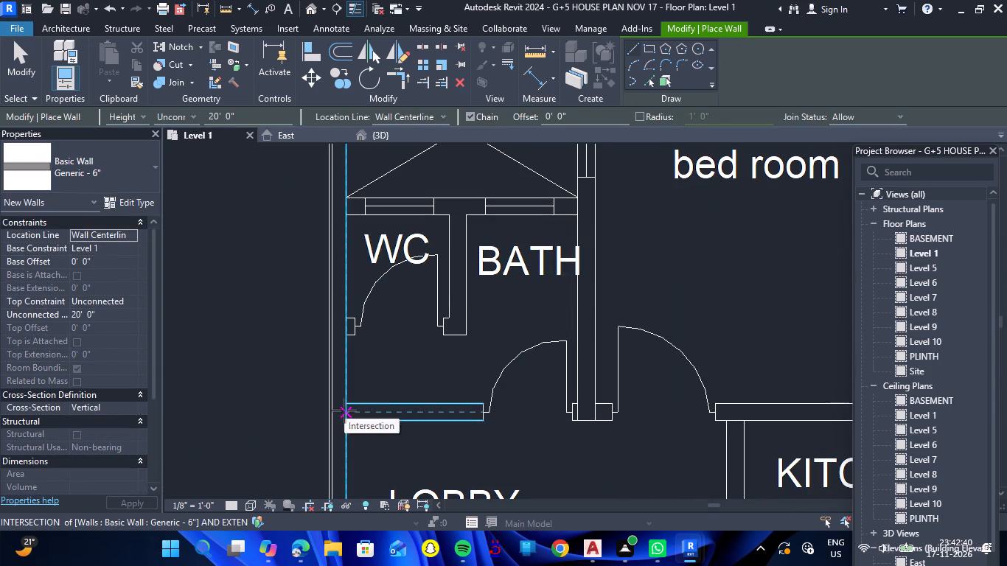
{"action": "left_click", "coordinate": [344, 410]}
{"action": "scroll", "coordinate": [646, 391], "scroll_direction": "down", "scroll_amount": 7}
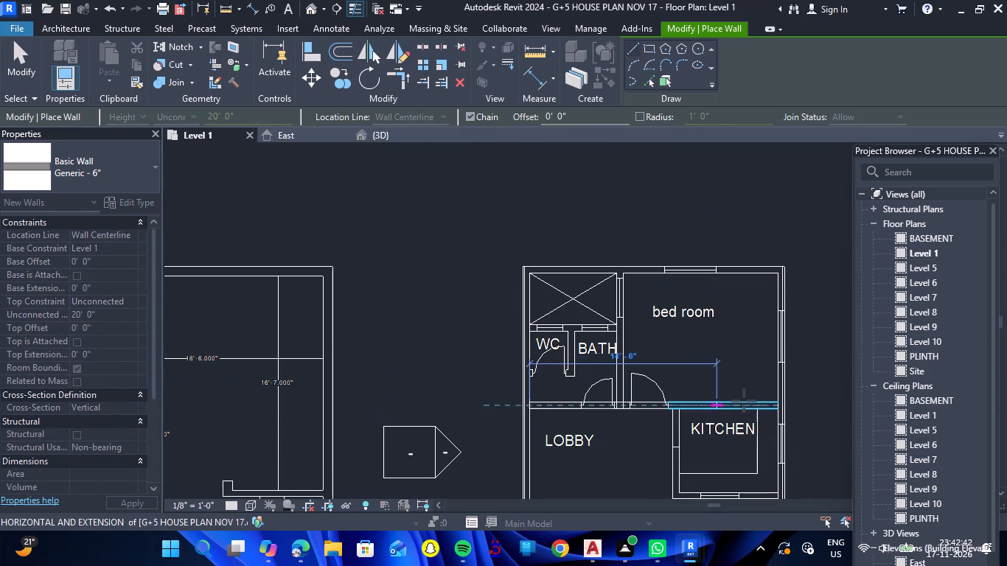
{"action": "scroll", "coordinate": [797, 403], "scroll_direction": "up", "scroll_amount": 12}
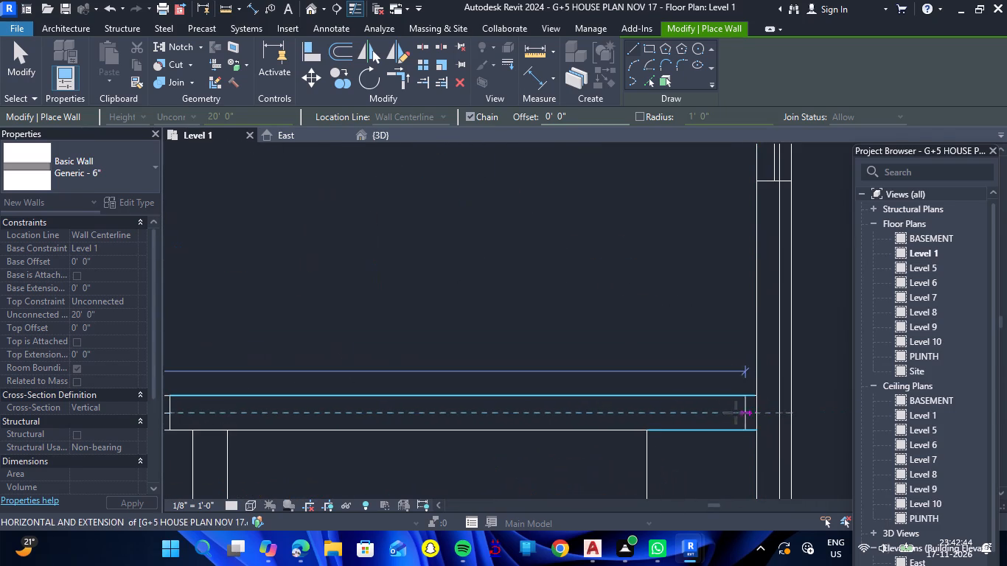
{"action": "left_click", "coordinate": [758, 411]}
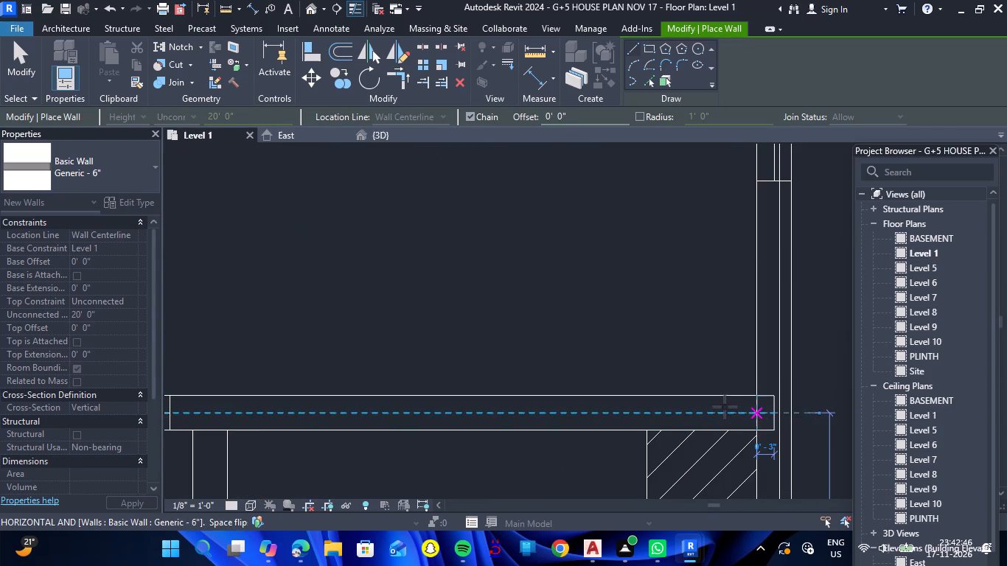
{"action": "key", "text": "Escape"}
{"action": "left_click", "coordinate": [389, 133]}
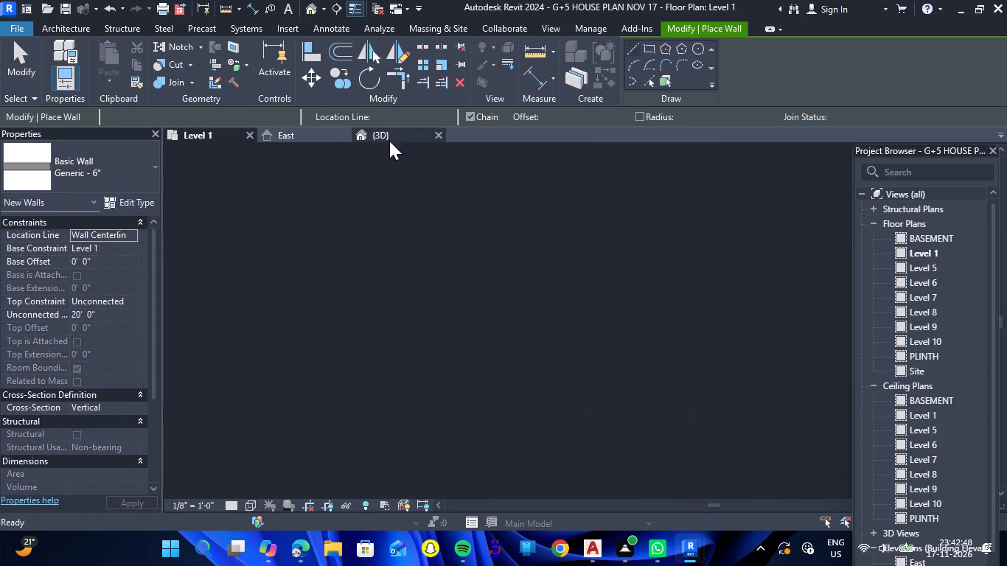
{"action": "scroll", "coordinate": [419, 254], "scroll_direction": "down", "scroll_amount": 4}
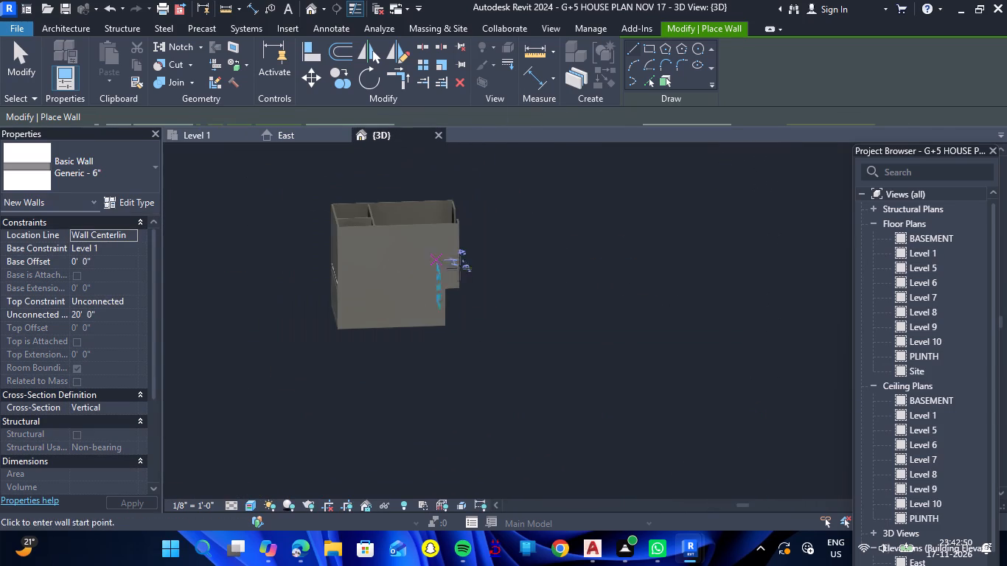
{"action": "scroll", "coordinate": [473, 248], "scroll_direction": "up", "scroll_amount": 4}
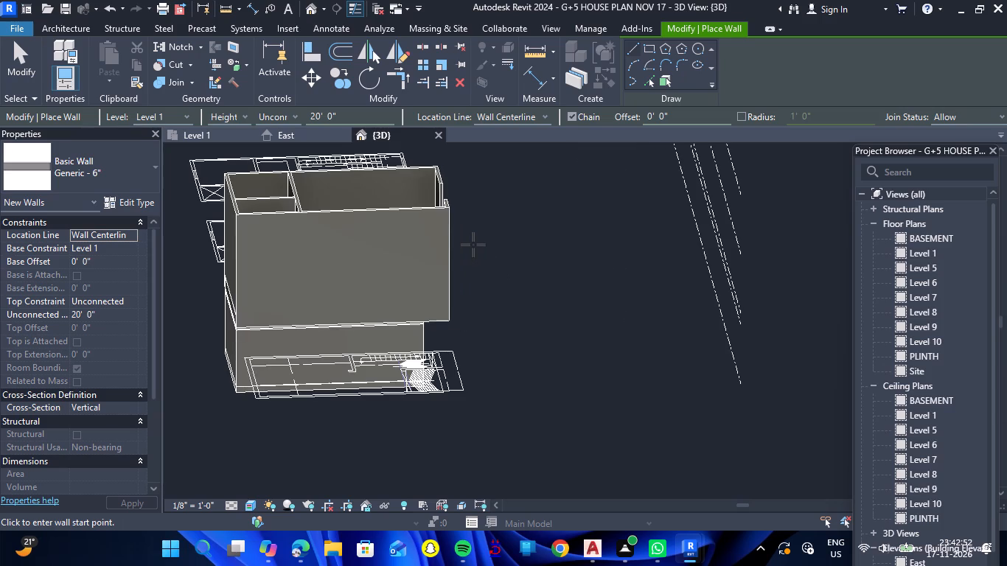
On Level 1, draw the Generic - 6" wall between lobby and kitchen, from the cross wall down to the kitchen's lower outer edge.
{"action": "left_click", "coordinate": [212, 136]}
{"action": "scroll", "coordinate": [347, 273], "scroll_direction": "down", "scroll_amount": 14}
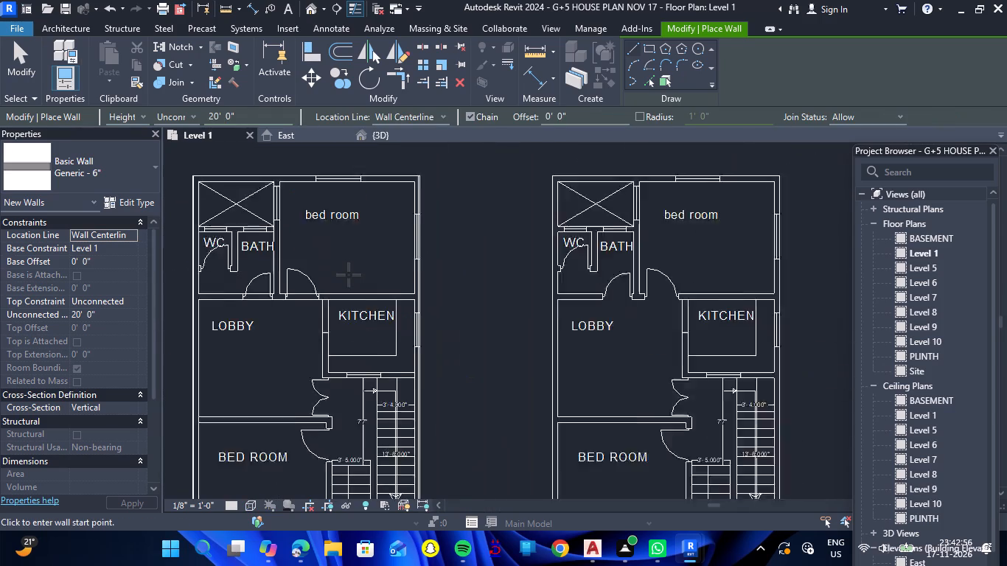
{"action": "scroll", "coordinate": [350, 276], "scroll_direction": "down", "scroll_amount": 1}
{"action": "scroll", "coordinate": [336, 315], "scroll_direction": "up", "scroll_amount": 6}
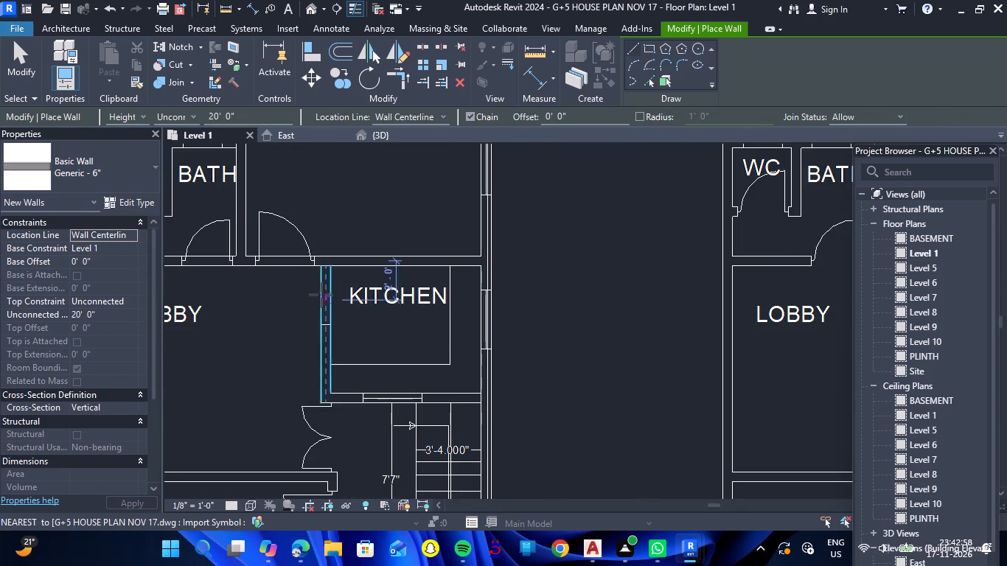
{"action": "scroll", "coordinate": [321, 295], "scroll_direction": "up", "scroll_amount": 6}
{"action": "left_click", "coordinate": [332, 230]}
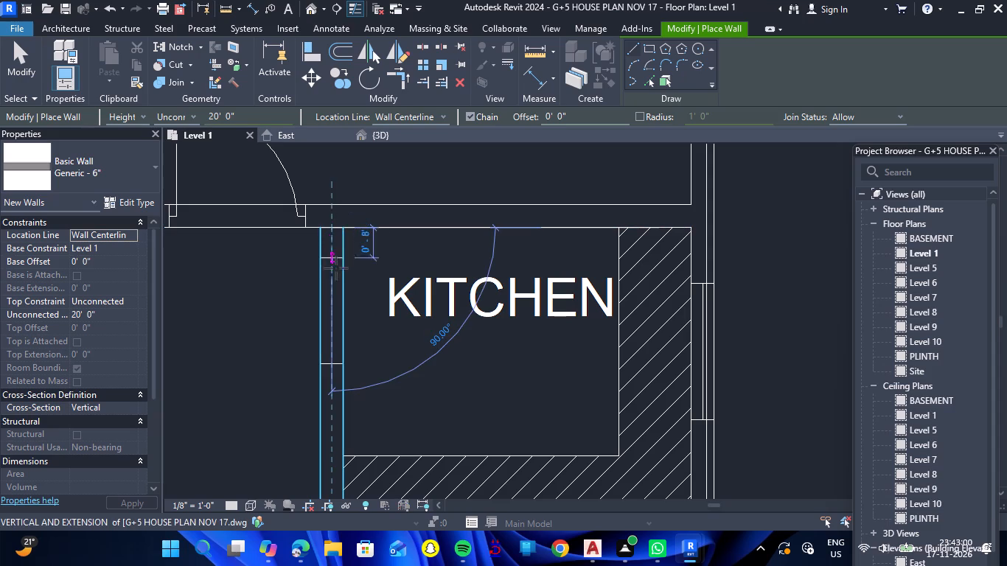
{"action": "scroll", "coordinate": [336, 283], "scroll_direction": "down", "scroll_amount": 9}
{"action": "scroll", "coordinate": [335, 357], "scroll_direction": "up", "scroll_amount": 2}
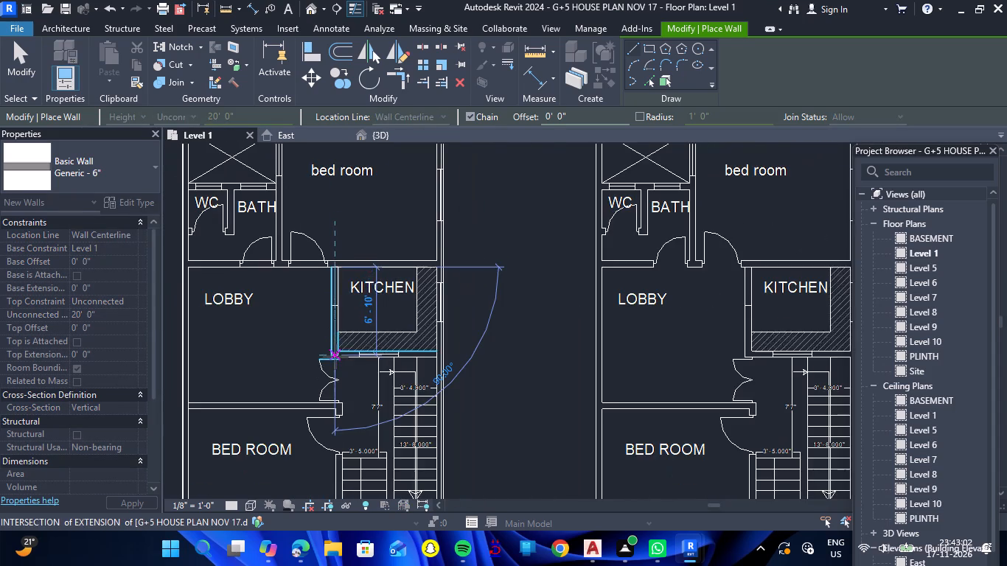
{"action": "scroll", "coordinate": [335, 357], "scroll_direction": "up", "scroll_amount": 15}
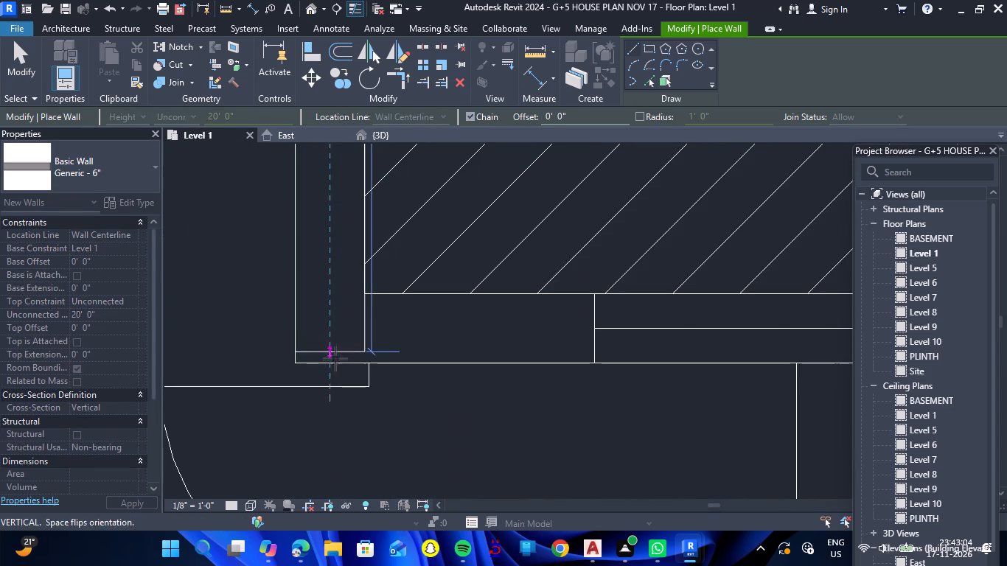
{"action": "left_click", "coordinate": [327, 363]}
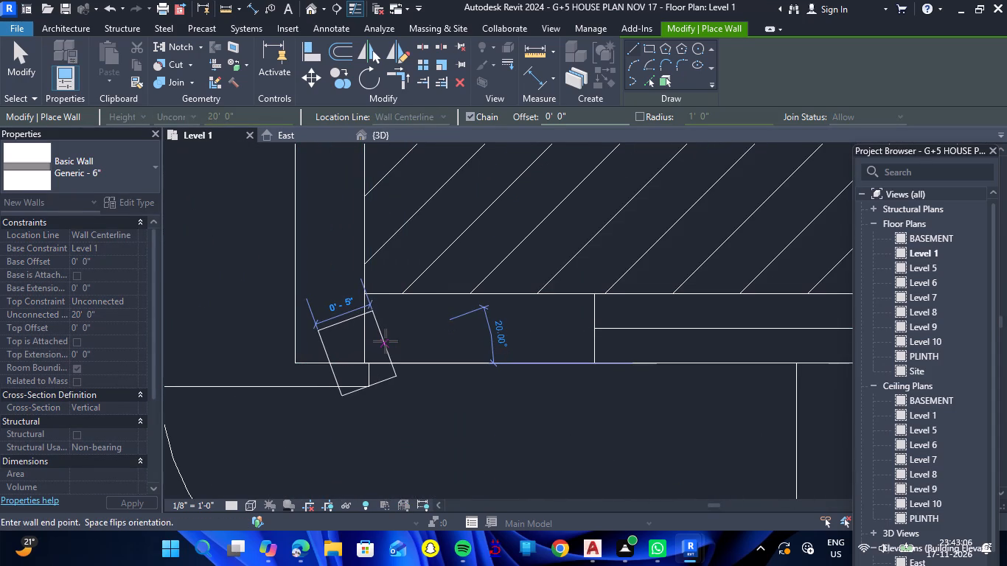
{"action": "key", "text": "Escape"}
Draw the Generic - 6" wall along the kitchen's lower edge, from the lobby-side wall to the right exterior wall.
{"action": "left_click", "coordinate": [295, 330]}
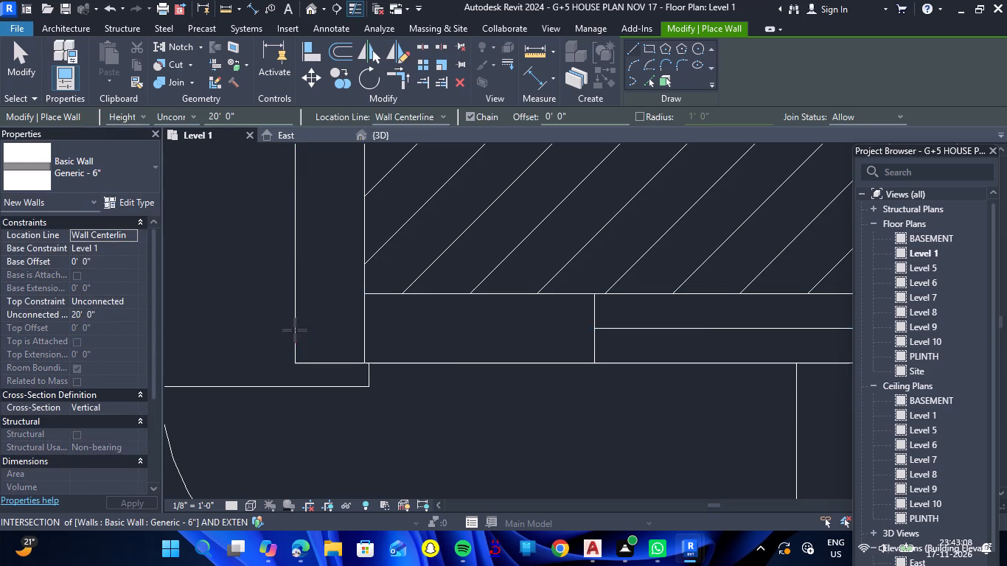
{"action": "scroll", "coordinate": [448, 330], "scroll_direction": "down", "scroll_amount": 12}
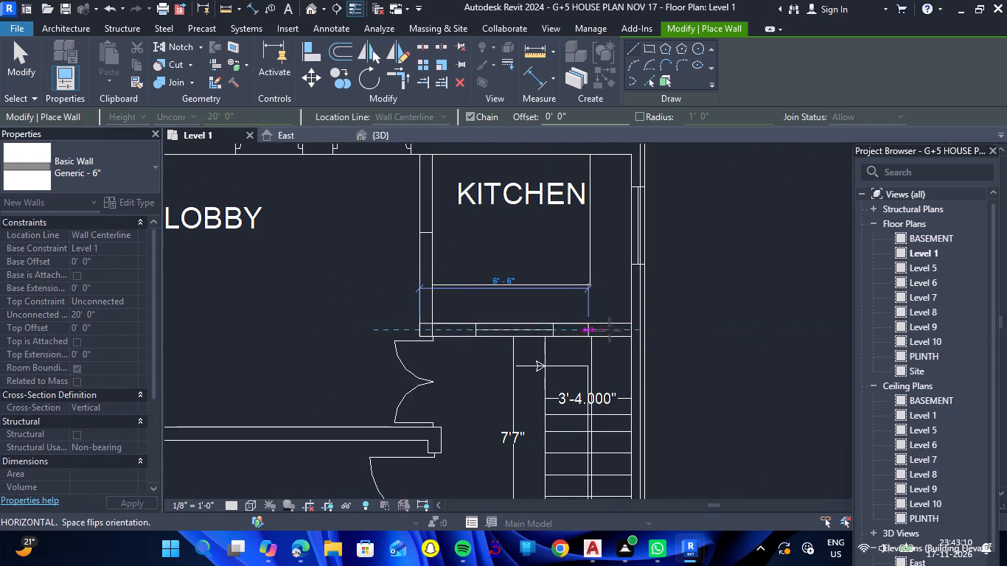
{"action": "scroll", "coordinate": [630, 328], "scroll_direction": "up", "scroll_amount": 12}
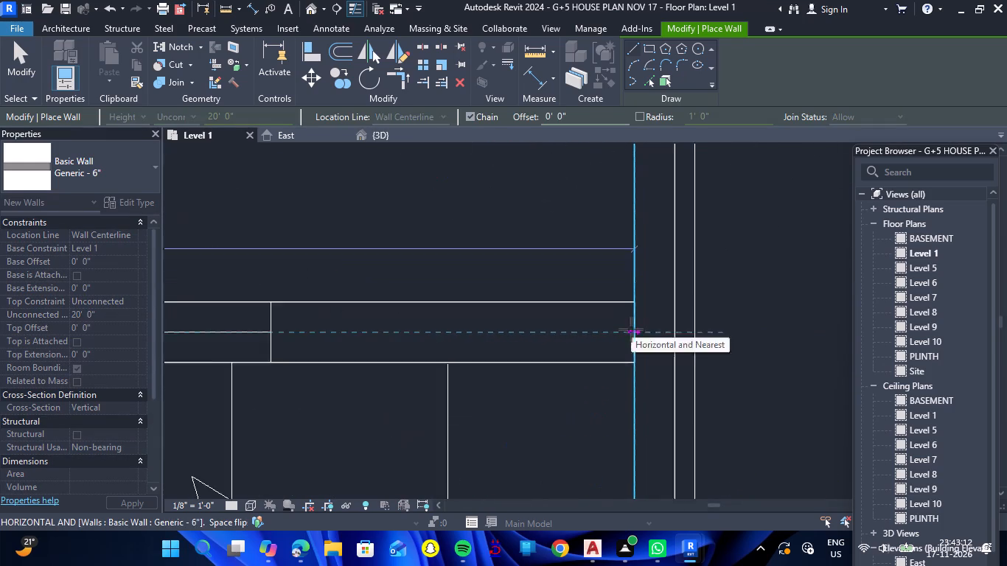
{"action": "left_click", "coordinate": [637, 333]}
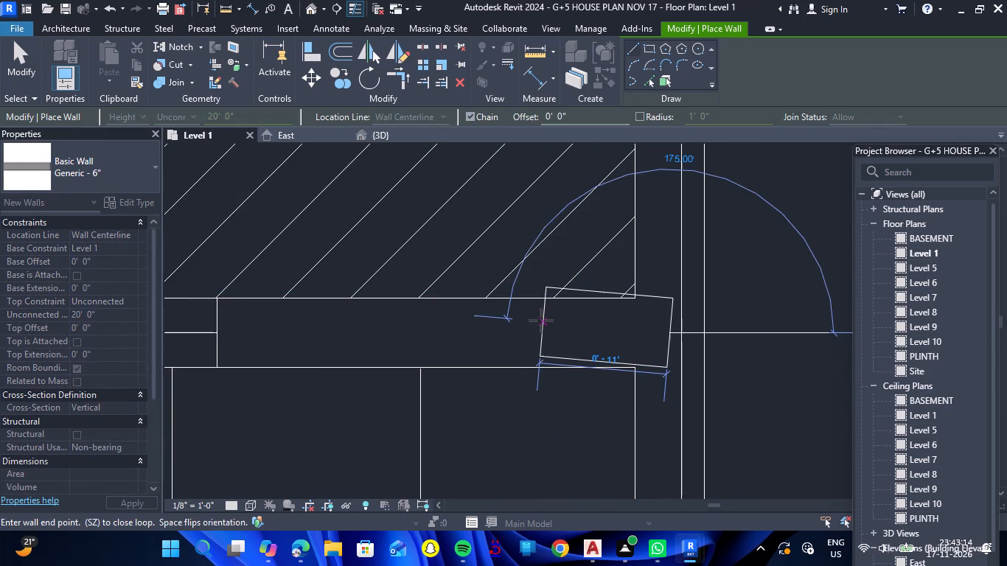
{"action": "key", "text": "Escape"}
Draw a Generic - 6" wall about 12' 0" long between the lobby and lower bedroom, from the left exterior wall to its drawn right end.
{"action": "scroll", "coordinate": [541, 321], "scroll_direction": "down", "scroll_amount": 12}
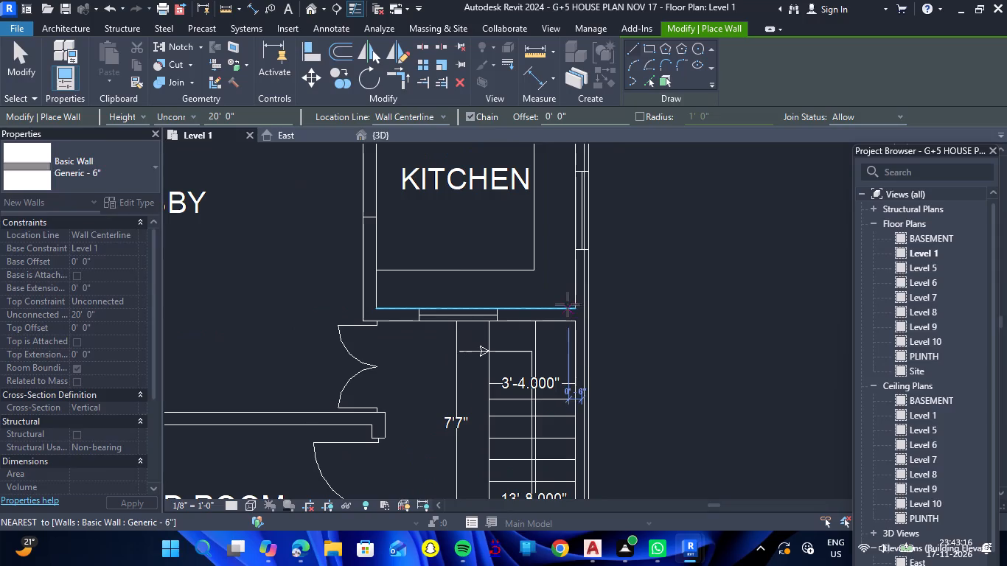
{"action": "scroll", "coordinate": [568, 304], "scroll_direction": "down", "scroll_amount": 5}
{"action": "scroll", "coordinate": [342, 370], "scroll_direction": "up", "scroll_amount": 12}
{"action": "left_click", "coordinate": [290, 361]}
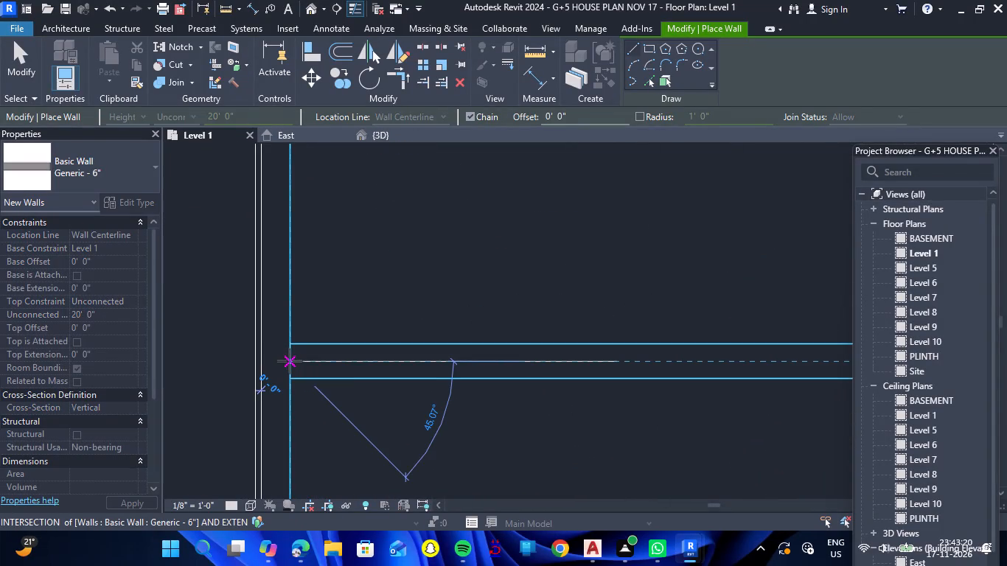
{"action": "scroll", "coordinate": [525, 368], "scroll_direction": "down", "scroll_amount": 9}
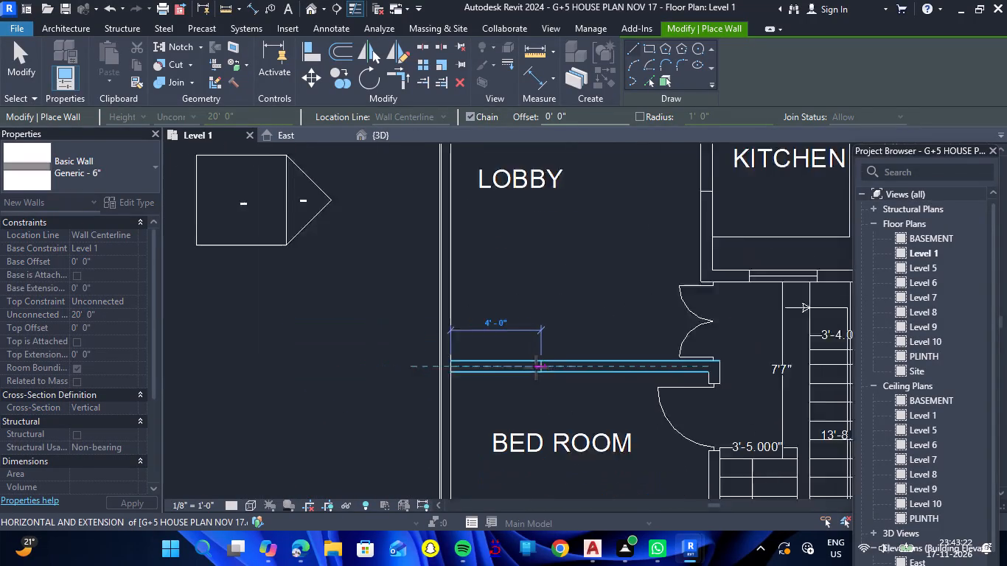
{"action": "scroll", "coordinate": [688, 365], "scroll_direction": "up", "scroll_amount": 7}
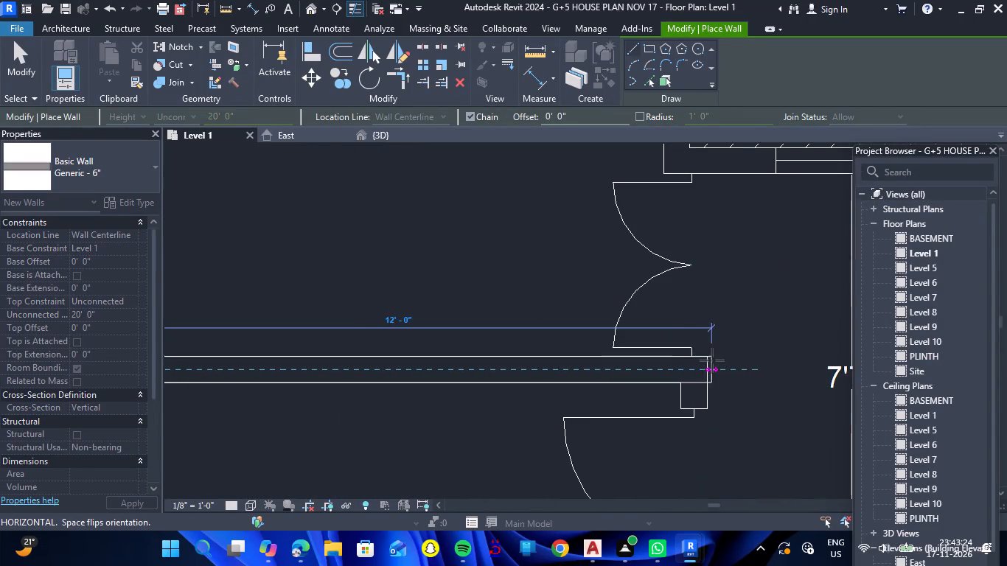
{"action": "scroll", "coordinate": [705, 362], "scroll_direction": "up", "scroll_amount": 5}
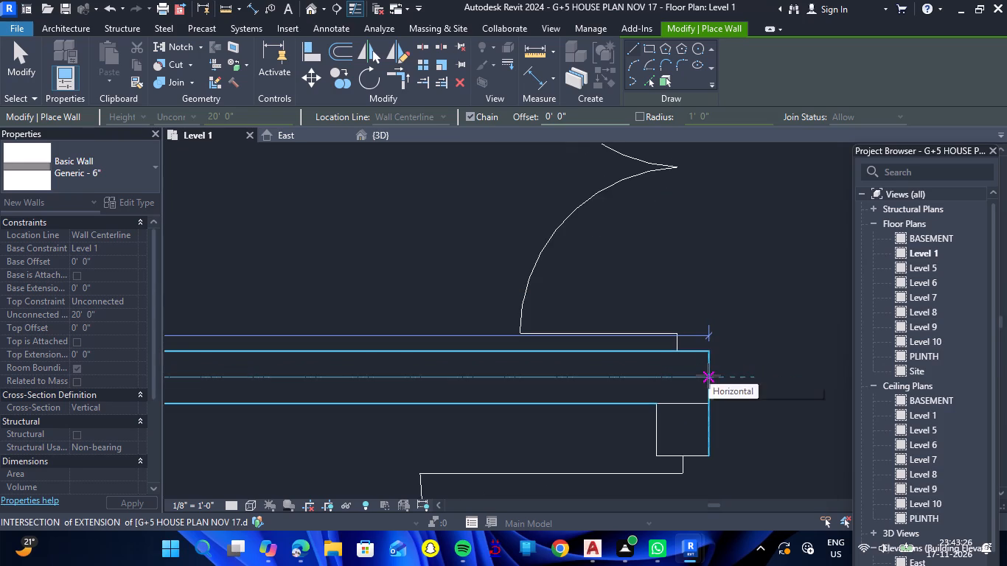
{"action": "left_click", "coordinate": [708, 376]}
{"action": "key", "text": "Escape"}
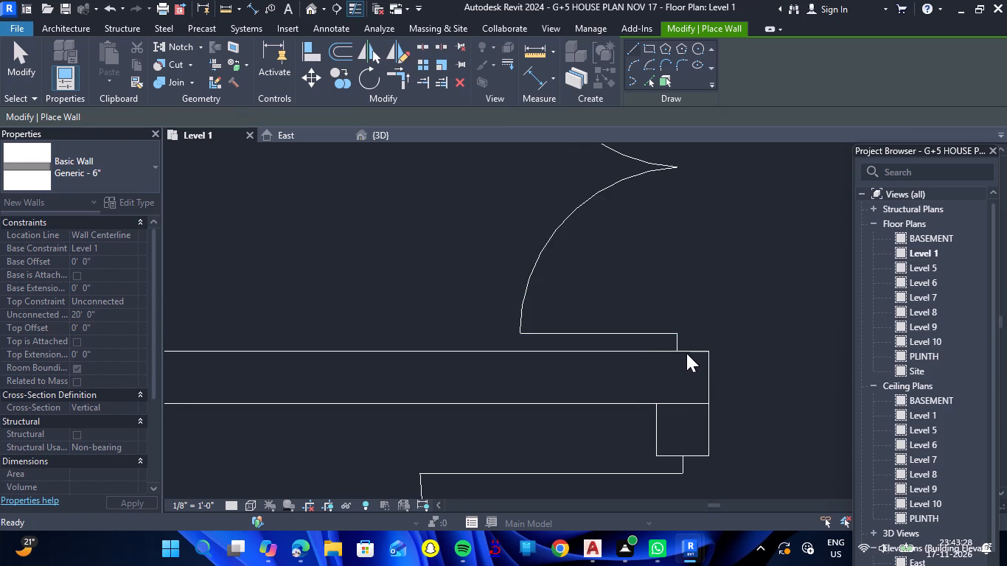
Draw a Generic - 6" wall between the lower bedroom and the staircase, from the lobby-bedroom wall's right end down to the lower exterior edge.
{"action": "left_click", "coordinate": [671, 352]}
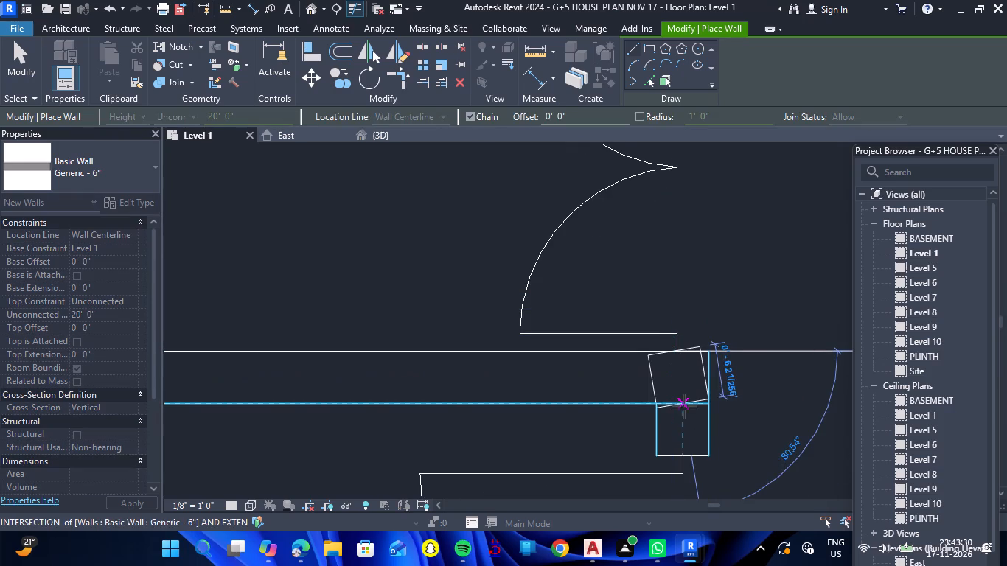
{"action": "key", "text": "Escape"}
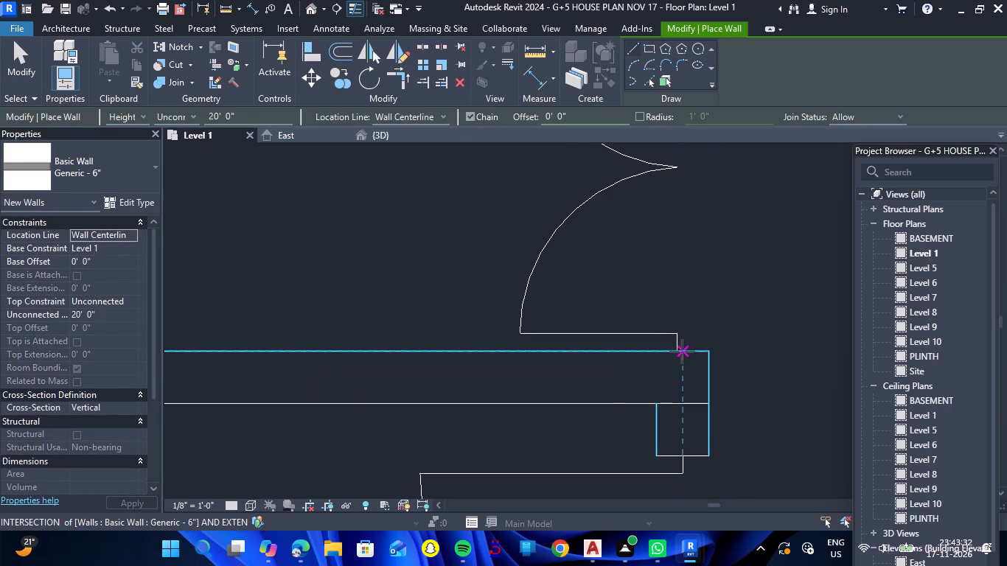
{"action": "left_click", "coordinate": [682, 352]}
{"action": "scroll", "coordinate": [683, 390], "scroll_direction": "down", "scroll_amount": 7}
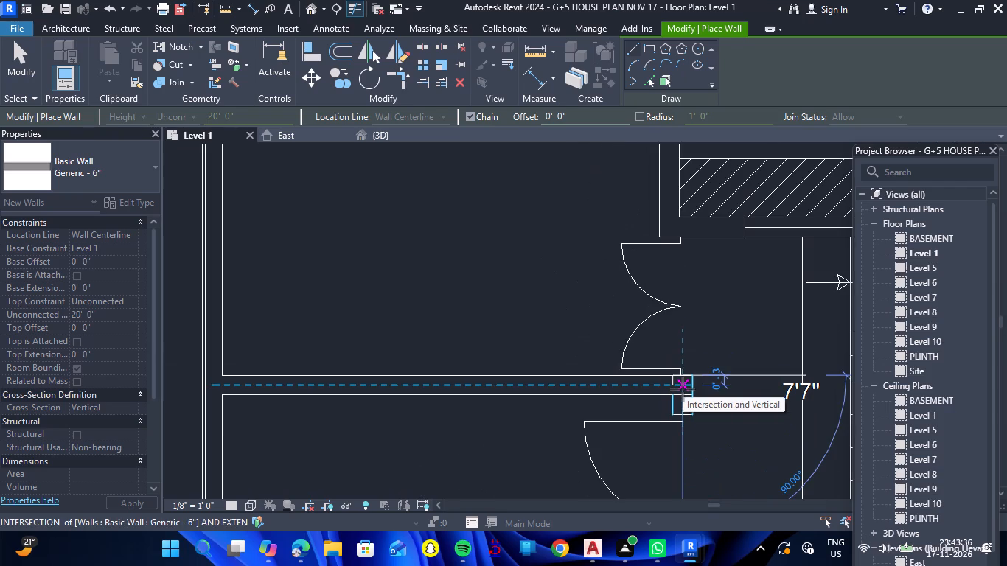
{"action": "scroll", "coordinate": [683, 389], "scroll_direction": "down", "scroll_amount": 9}
{"action": "scroll", "coordinate": [677, 469], "scroll_direction": "down", "scroll_amount": 4}
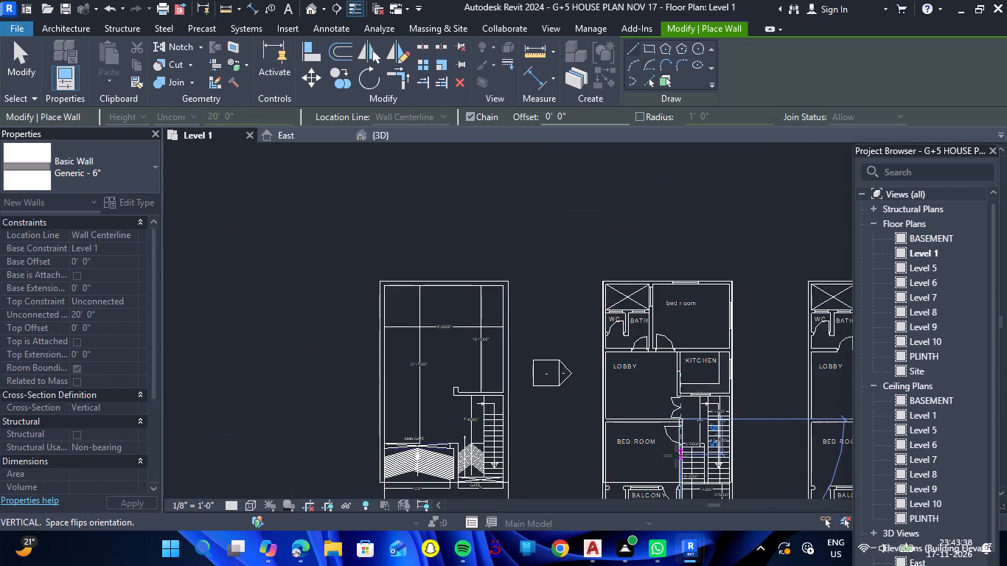
{"action": "scroll", "coordinate": [675, 455], "scroll_direction": "down", "scroll_amount": 4}
{"action": "scroll", "coordinate": [685, 493], "scroll_direction": "up", "scroll_amount": 8}
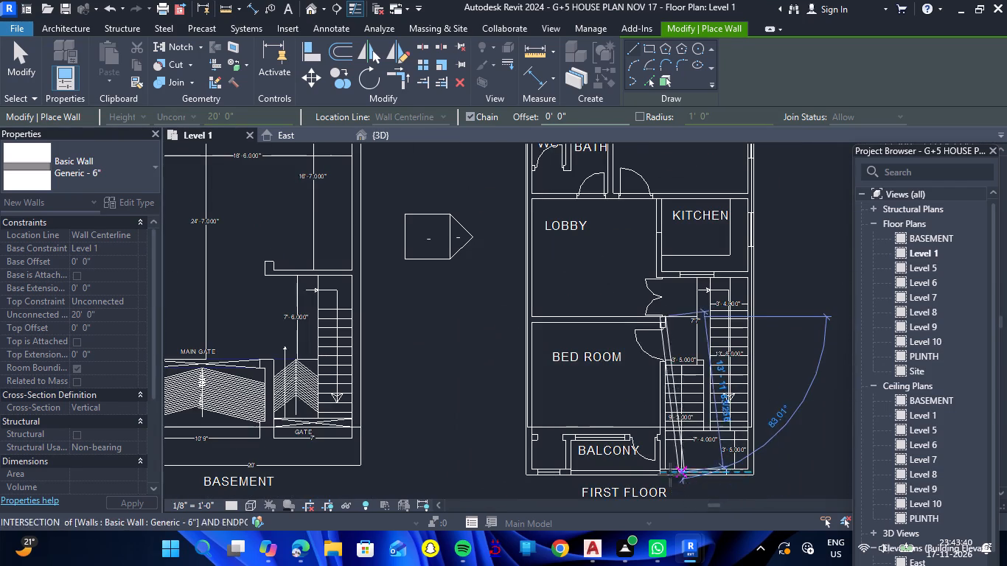
{"action": "scroll", "coordinate": [660, 481], "scroll_direction": "up", "scroll_amount": 11}
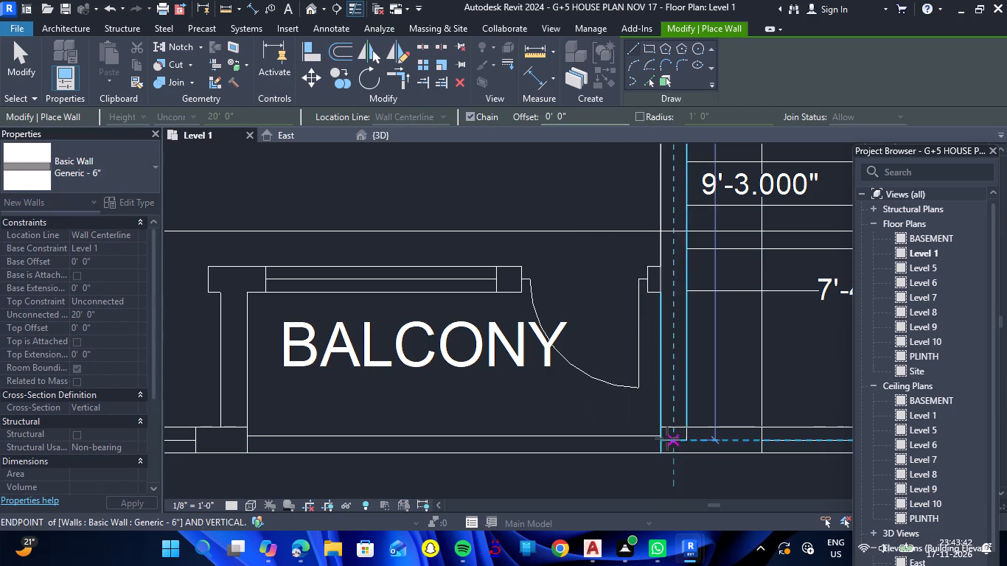
{"action": "scroll", "coordinate": [667, 439], "scroll_direction": "up", "scroll_amount": 5}
{"action": "left_click", "coordinate": [680, 469]}
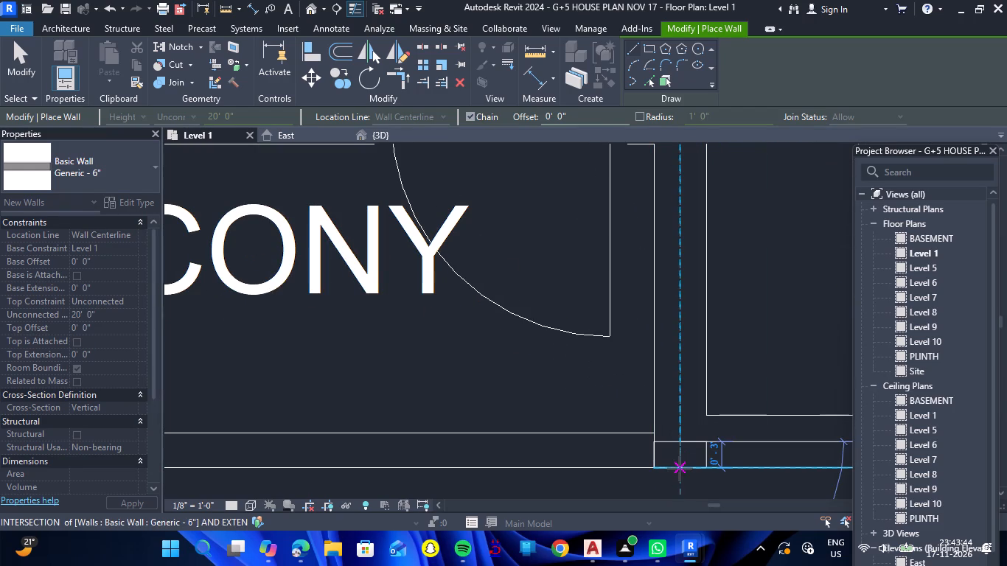
{"action": "key", "text": "Escape"}
Draw a Generic - 6" wall about 11' 11" long between the lower bedroom and balcony, from the left exterior wall to the staircase wall.
{"action": "scroll", "coordinate": [682, 469], "scroll_direction": "down", "scroll_amount": 14}
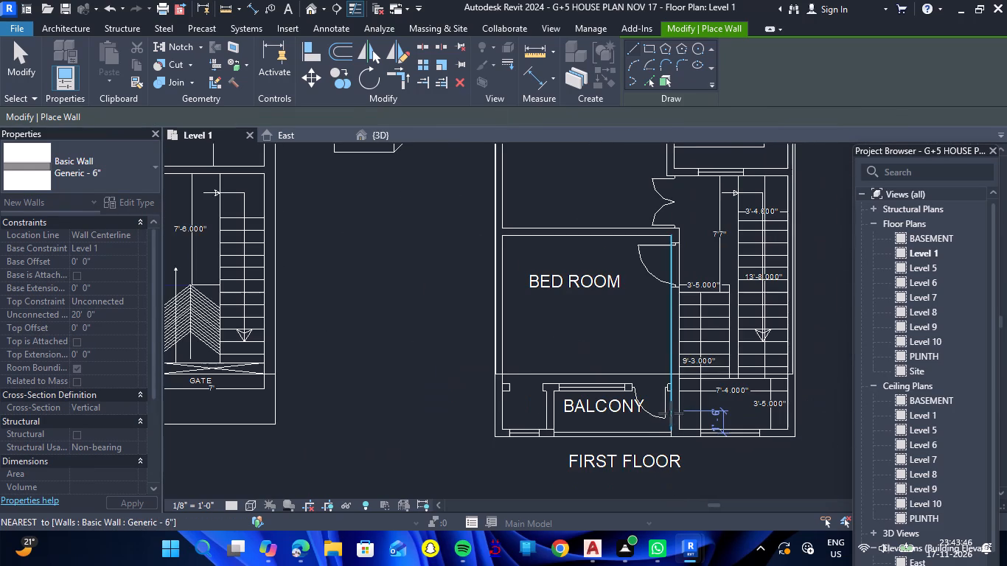
{"action": "scroll", "coordinate": [548, 388], "scroll_direction": "up", "scroll_amount": 6}
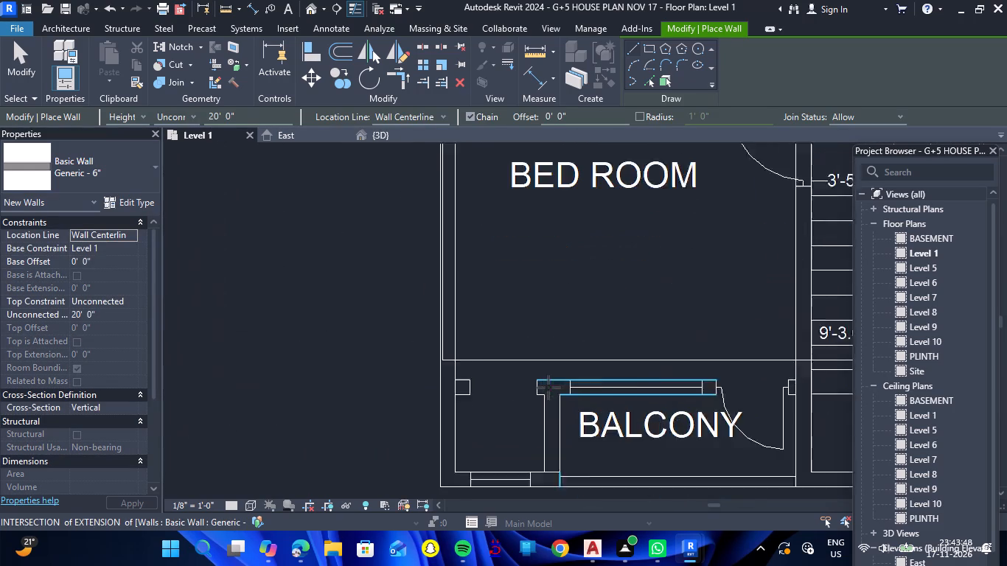
{"action": "scroll", "coordinate": [546, 384], "scroll_direction": "down", "scroll_amount": 4}
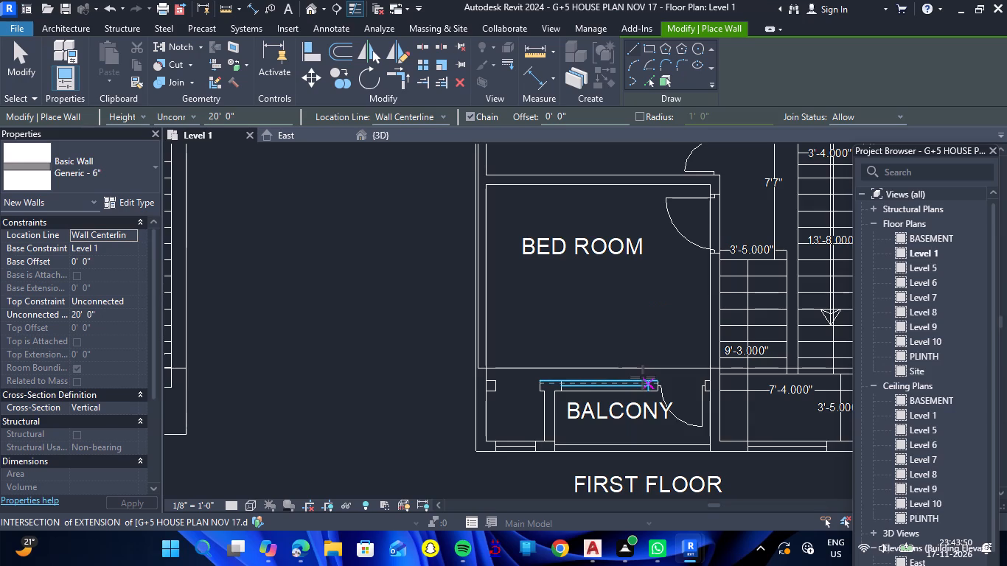
{"action": "scroll", "coordinate": [500, 377], "scroll_direction": "up", "scroll_amount": 11}
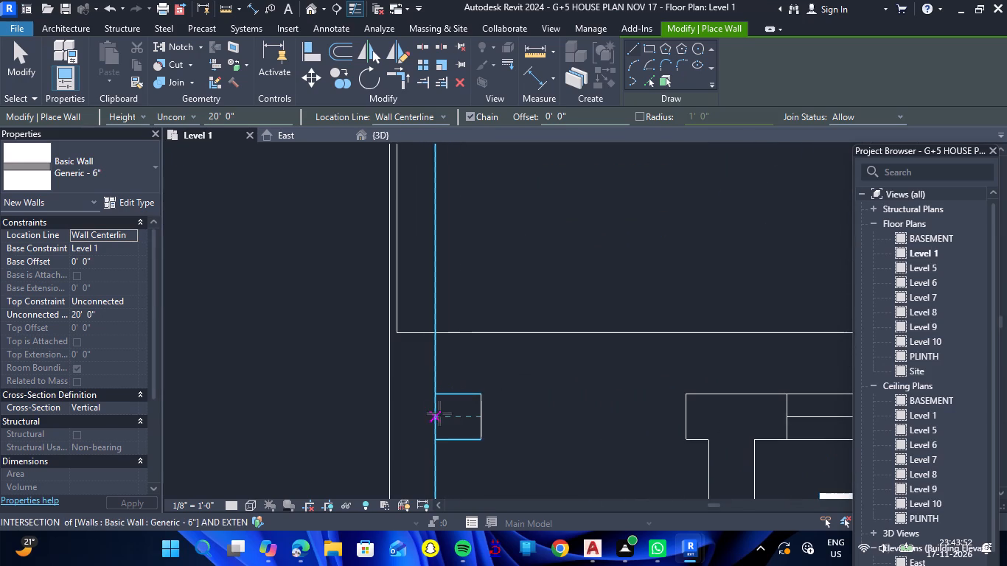
{"action": "left_click", "coordinate": [435, 419]}
{"action": "scroll", "coordinate": [591, 407], "scroll_direction": "down", "scroll_amount": 7}
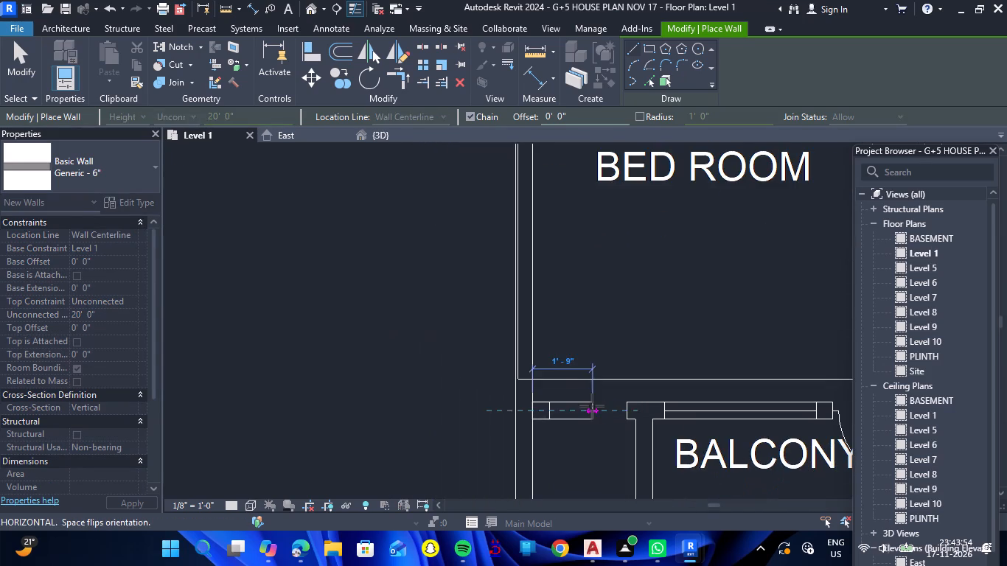
{"action": "scroll", "coordinate": [599, 406], "scroll_direction": "down", "scroll_amount": 4}
{"action": "scroll", "coordinate": [786, 411], "scroll_direction": "up", "scroll_amount": 2}
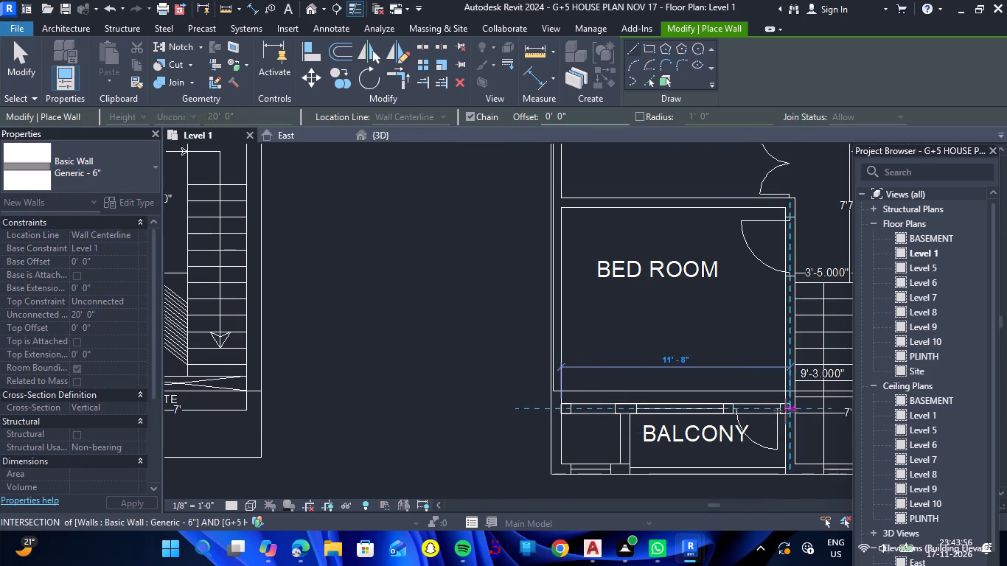
{"action": "scroll", "coordinate": [786, 411], "scroll_direction": "up", "scroll_amount": 9}
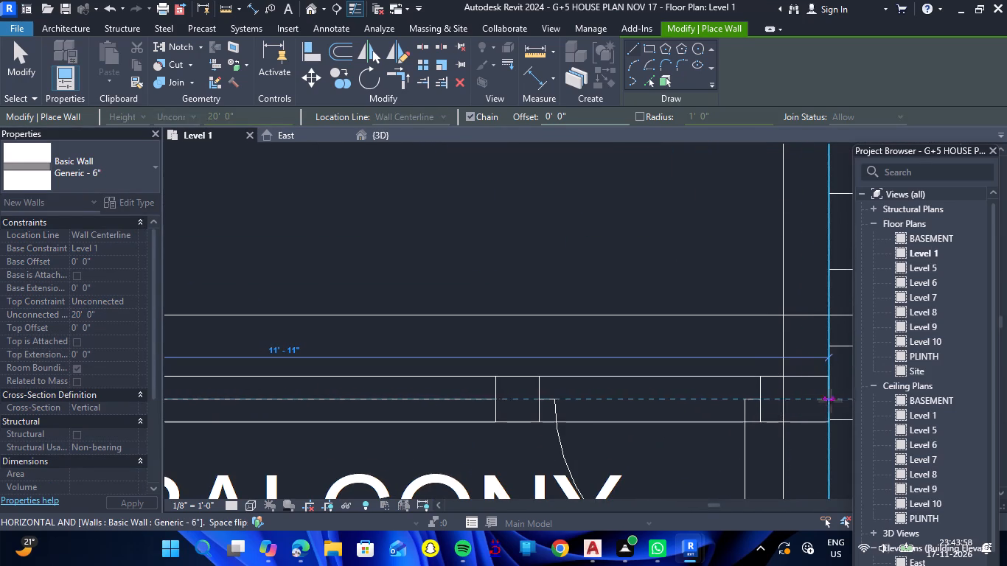
{"action": "left_click", "coordinate": [829, 399]}
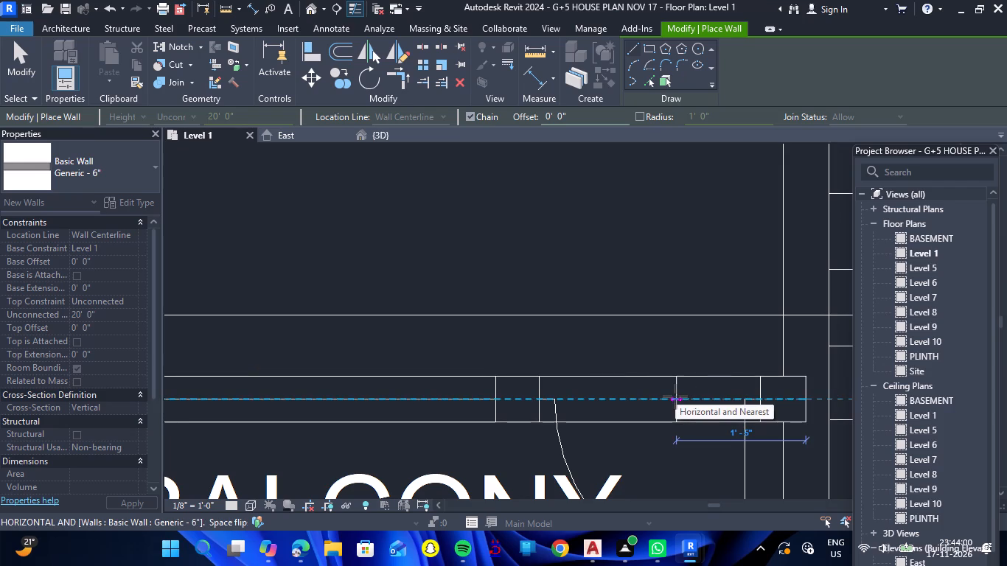
{"action": "key", "text": "Escape"}
Draw the short Generic - 6" wall at the balcony's left side, from the bedroom-balcony wall down to the plan's lower outer edge.
{"action": "scroll", "coordinate": [649, 388], "scroll_direction": "down", "scroll_amount": 13}
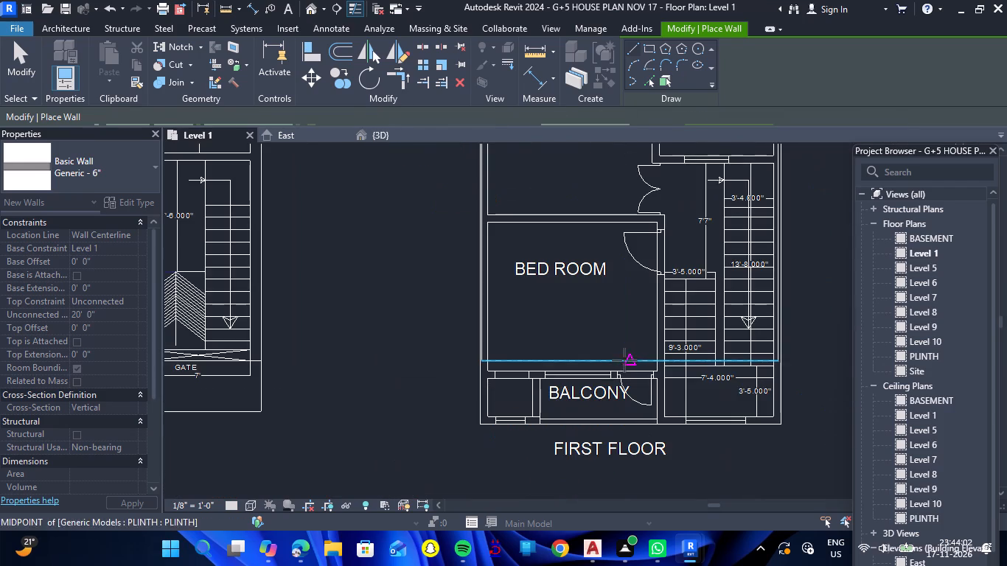
{"action": "scroll", "coordinate": [535, 416], "scroll_direction": "up", "scroll_amount": 11}
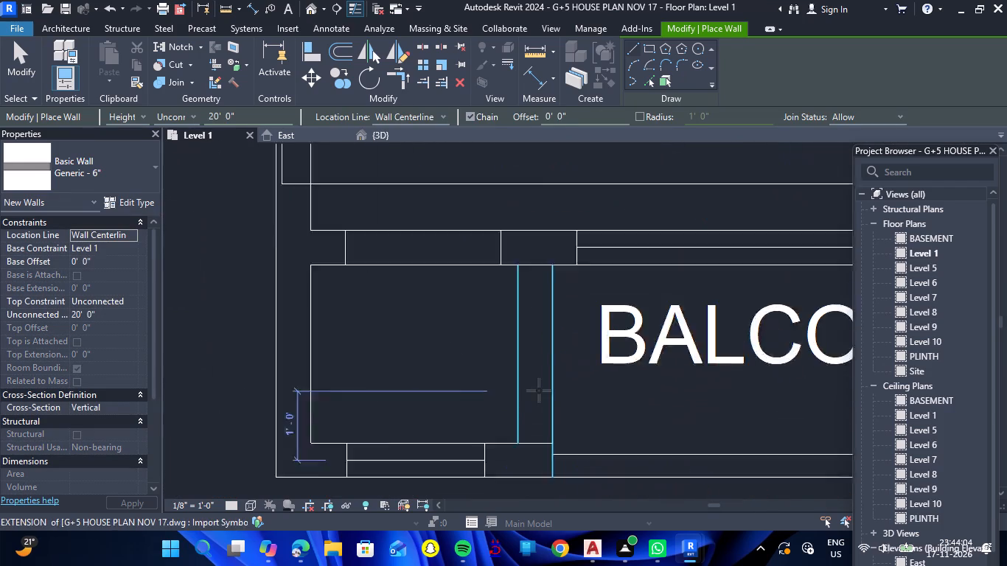
{"action": "scroll", "coordinate": [539, 391], "scroll_direction": "up", "scroll_amount": 2}
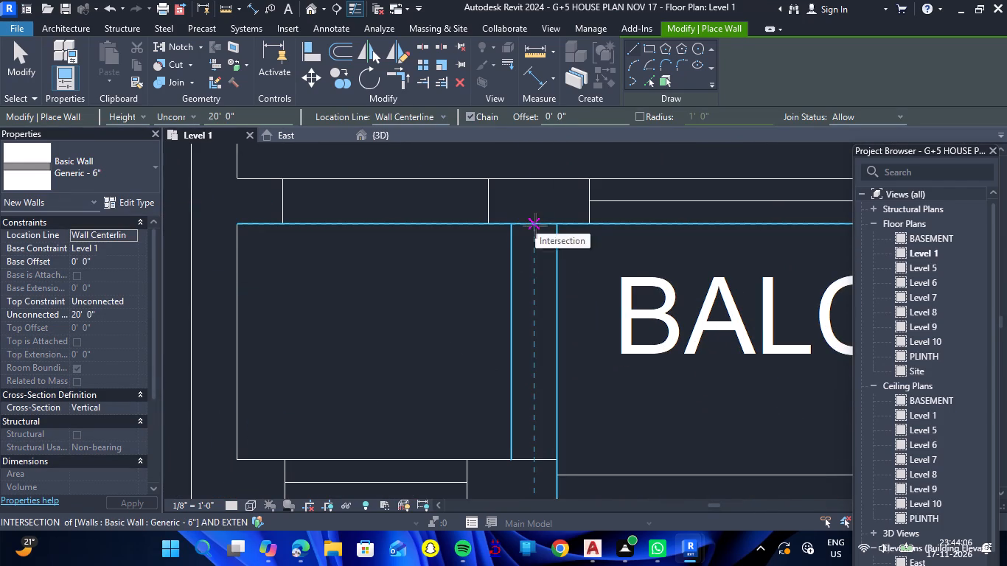
{"action": "left_click", "coordinate": [535, 226]}
{"action": "scroll", "coordinate": [518, 387], "scroll_direction": "down", "scroll_amount": 2}
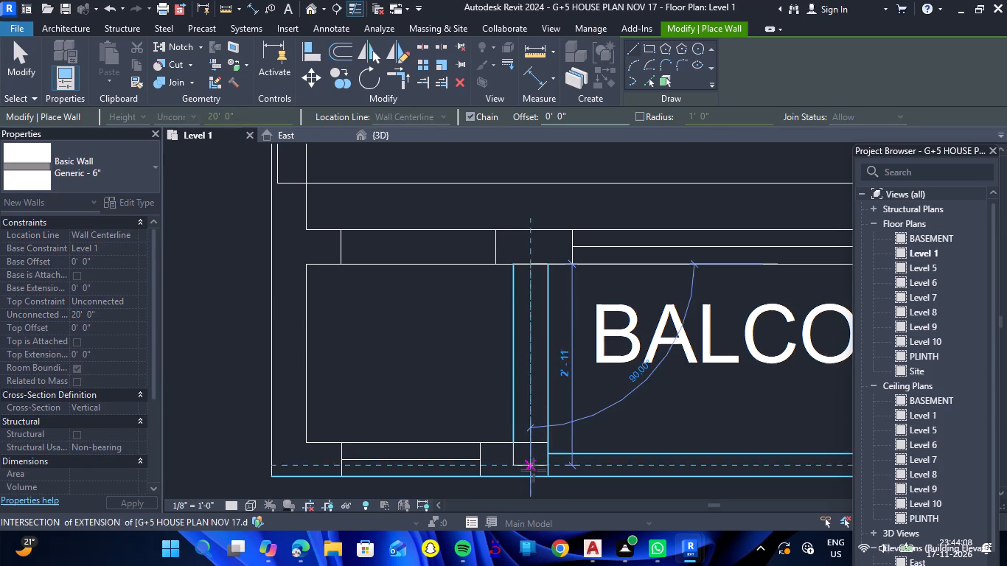
{"action": "left_click", "coordinate": [534, 477]}
{"action": "key", "text": "Escape"}
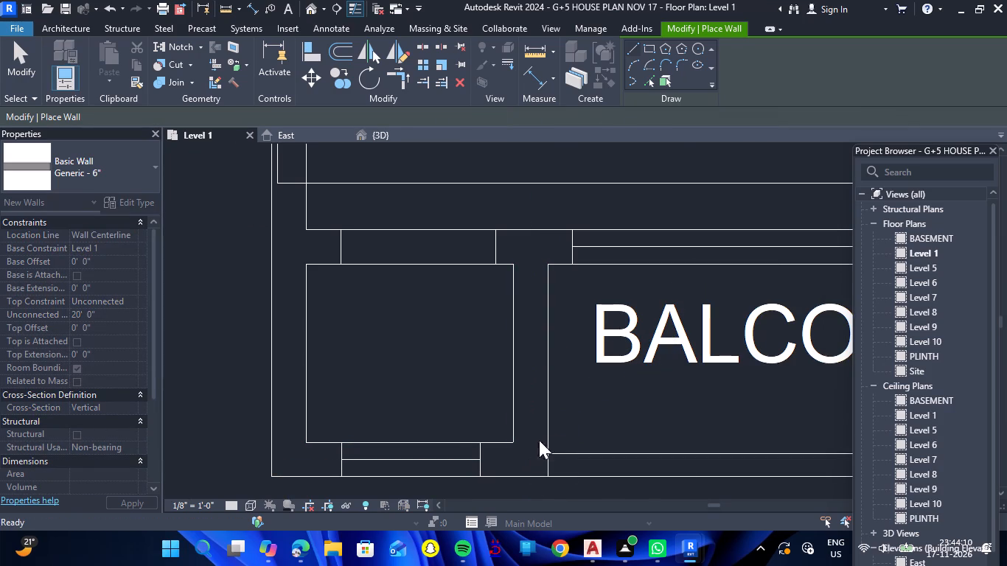
Draw a Generic - 6" wall about 7' 3" long along the upper edge of the WC and bath, from the left exterior wall to the bedroom wall.
{"action": "scroll", "coordinate": [548, 434], "scroll_direction": "down", "scroll_amount": 15}
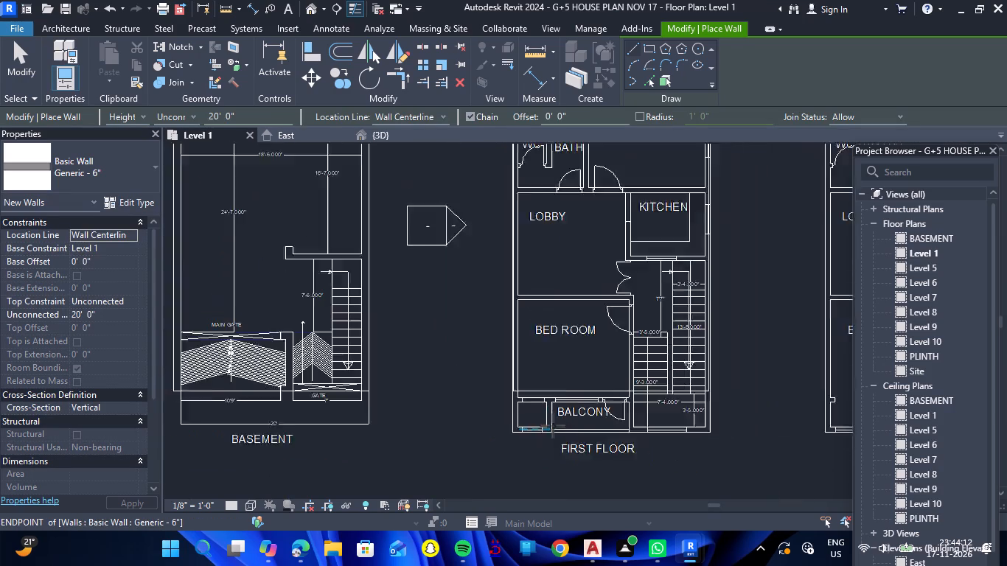
{"action": "scroll", "coordinate": [570, 418], "scroll_direction": "down", "scroll_amount": 2}
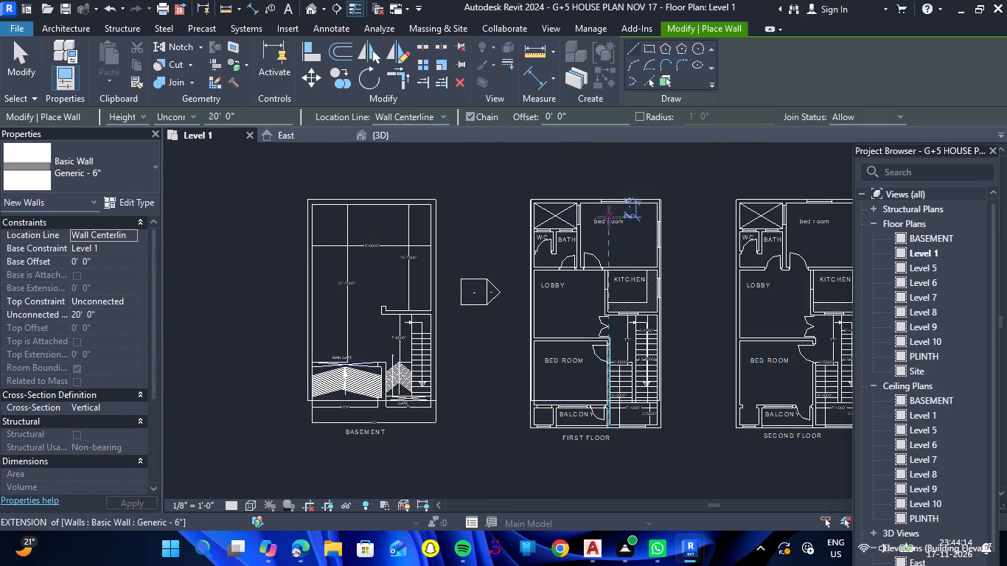
{"action": "scroll", "coordinate": [585, 217], "scroll_direction": "up", "scroll_amount": 6}
{"action": "scroll", "coordinate": [513, 226], "scroll_direction": "up", "scroll_amount": 7}
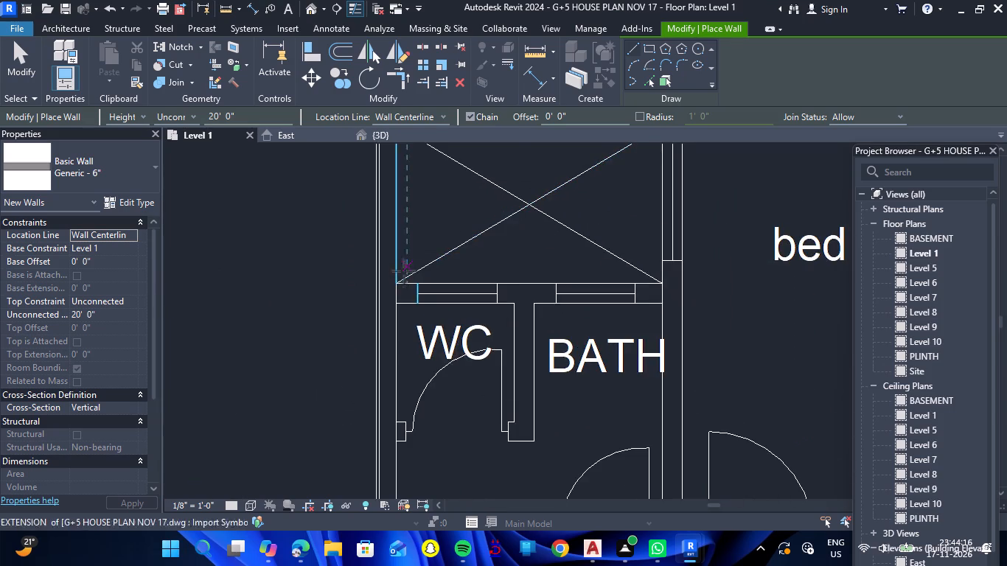
{"action": "scroll", "coordinate": [404, 276], "scroll_direction": "up", "scroll_amount": 5}
{"action": "left_click", "coordinate": [391, 312]}
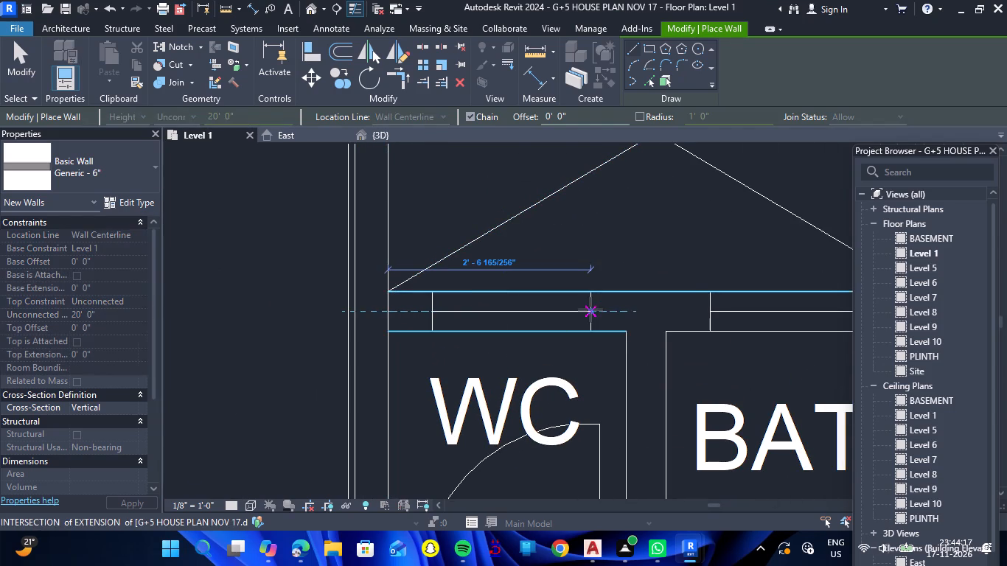
{"action": "scroll", "coordinate": [590, 310], "scroll_direction": "down", "scroll_amount": 7}
{"action": "scroll", "coordinate": [731, 305], "scroll_direction": "up", "scroll_amount": 7}
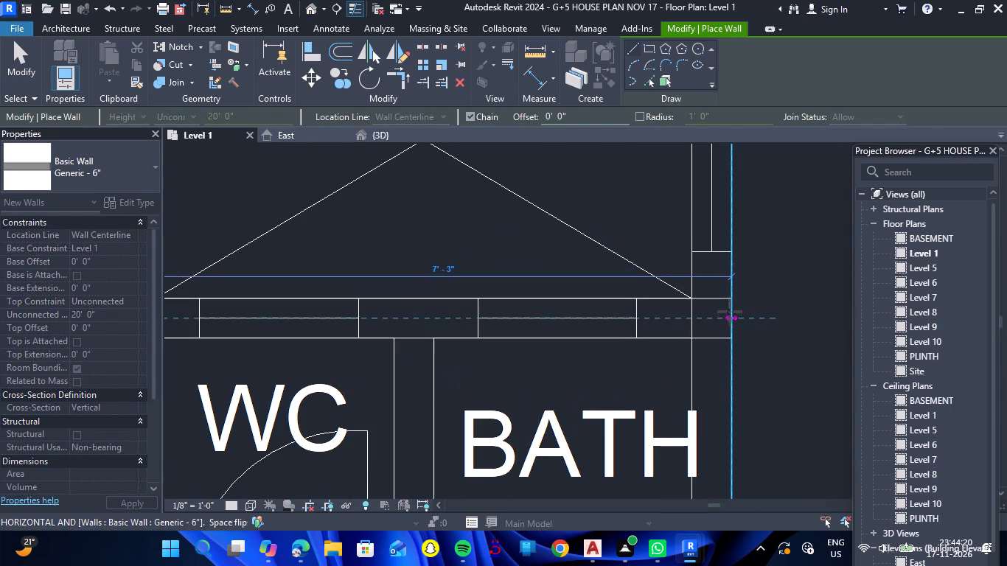
{"action": "left_click", "coordinate": [733, 320]}
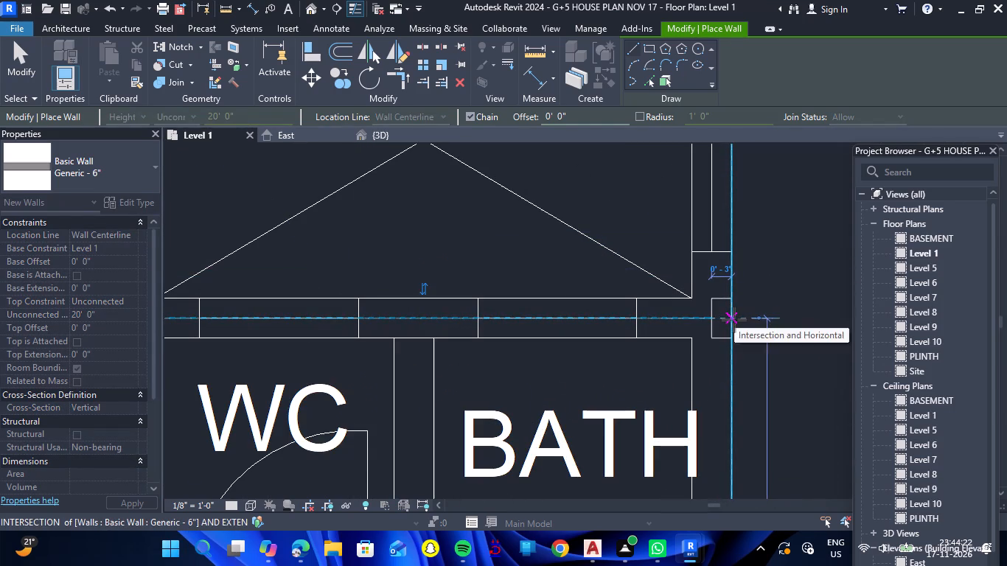
{"action": "key", "text": "Escape"}
Draw the Generic - 6" partition between WC and bath, from their upper wall down to the partition's drawn lower end.
{"action": "scroll", "coordinate": [523, 259], "scroll_direction": "down", "scroll_amount": 8}
{"action": "scroll", "coordinate": [503, 326], "scroll_direction": "up", "scroll_amount": 4}
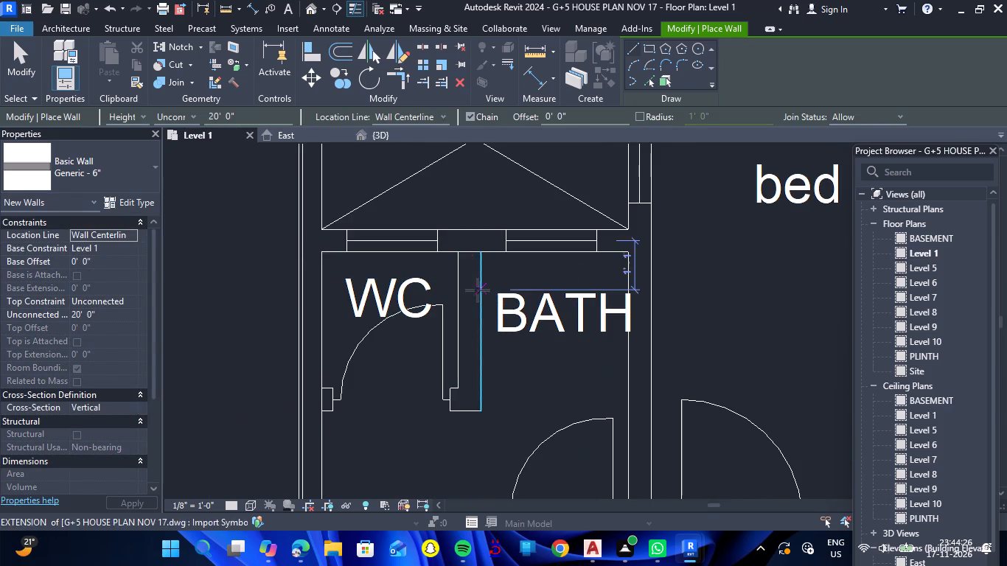
{"action": "left_click", "coordinate": [466, 251]}
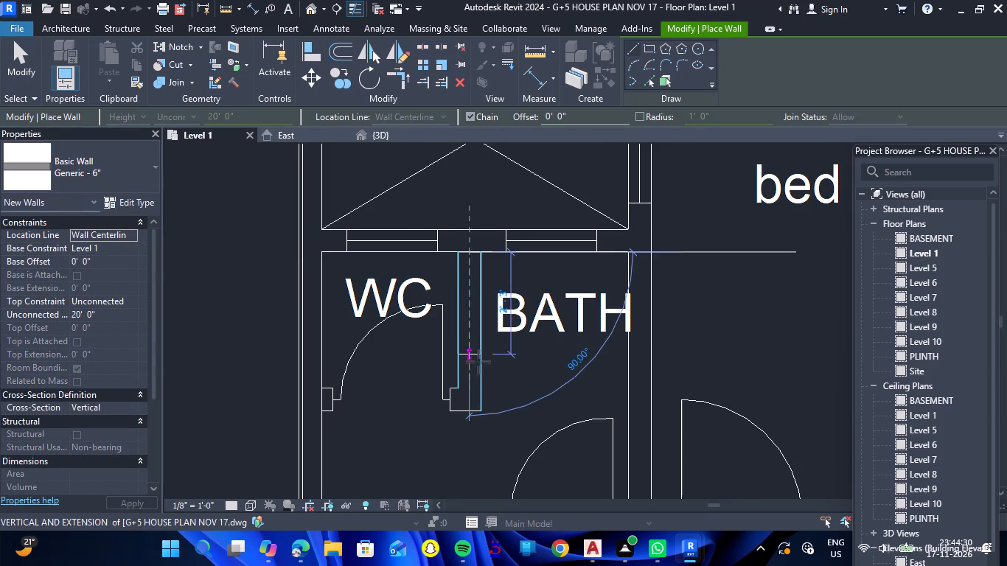
{"action": "scroll", "coordinate": [473, 384], "scroll_direction": "down", "scroll_amount": 6}
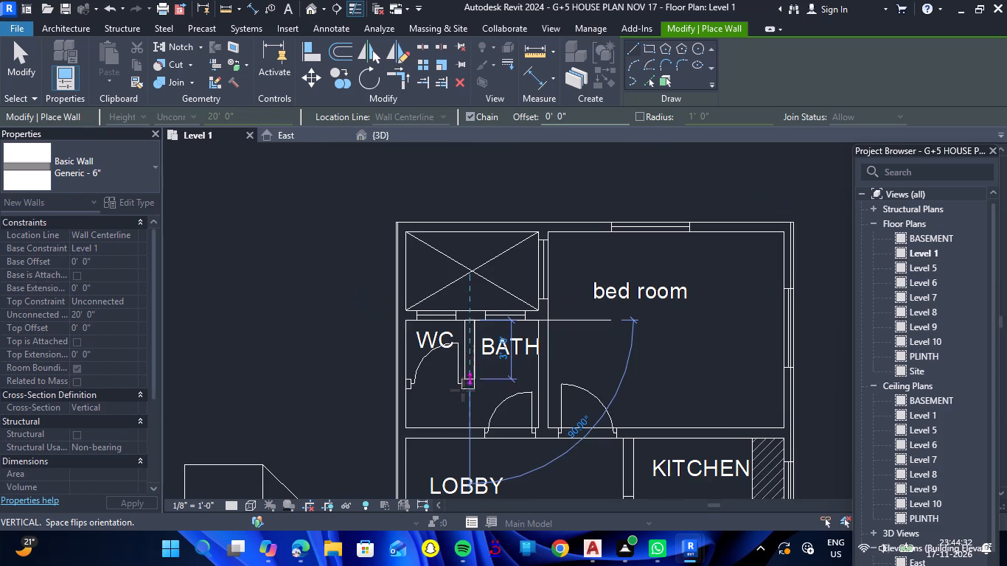
{"action": "scroll", "coordinate": [464, 391], "scroll_direction": "up", "scroll_amount": 18}
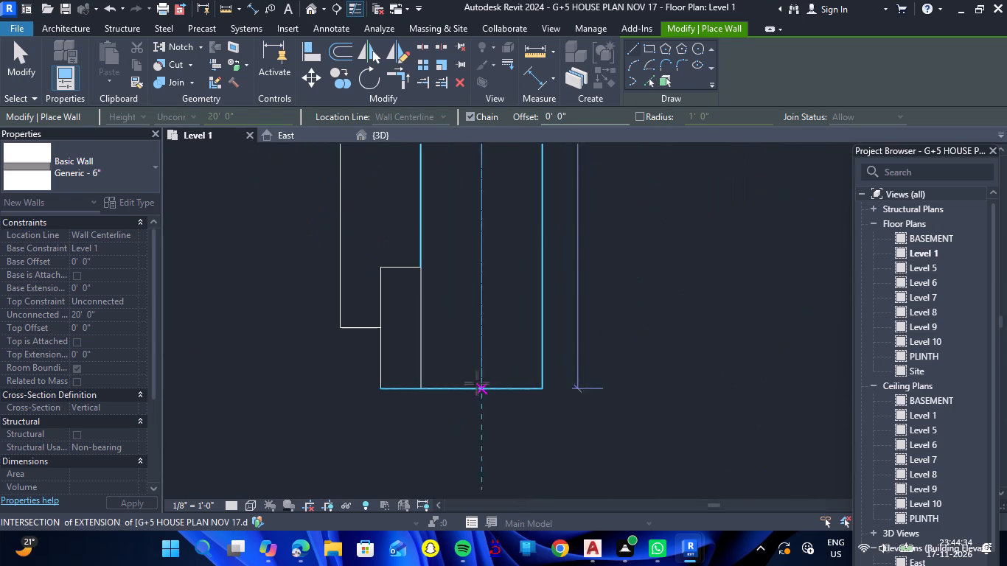
{"action": "left_click", "coordinate": [483, 389]}
{"action": "key", "text": "Escape"}
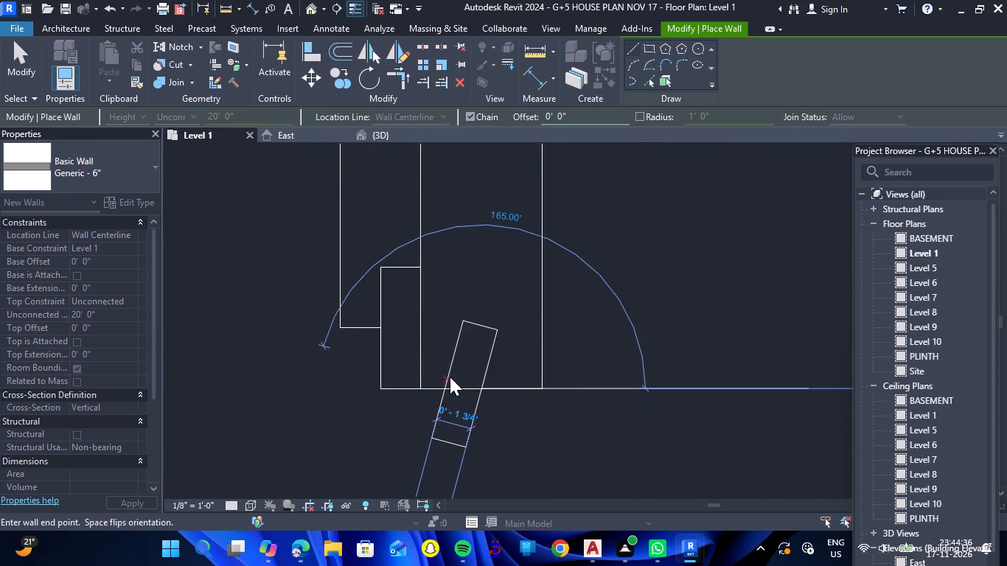
Draw a Generic - 6" wall about 3' 6" long along the WC's lower edge, from the left exterior wall to the WC-bath partition, and finish wall placement.
{"action": "scroll", "coordinate": [483, 368], "scroll_direction": "down", "scroll_amount": 6}
{"action": "scroll", "coordinate": [394, 357], "scroll_direction": "down", "scroll_amount": 4}
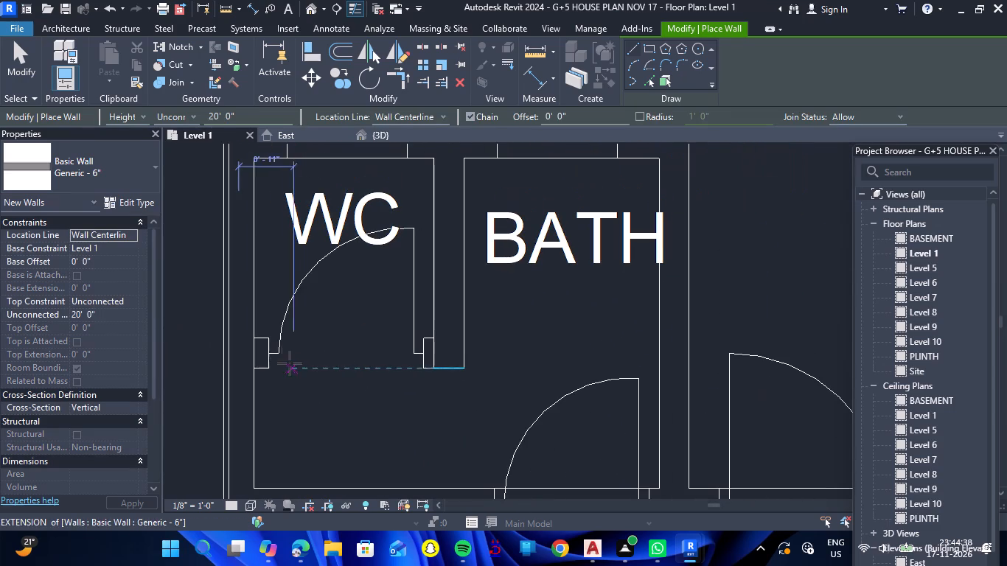
{"action": "left_click", "coordinate": [254, 352]}
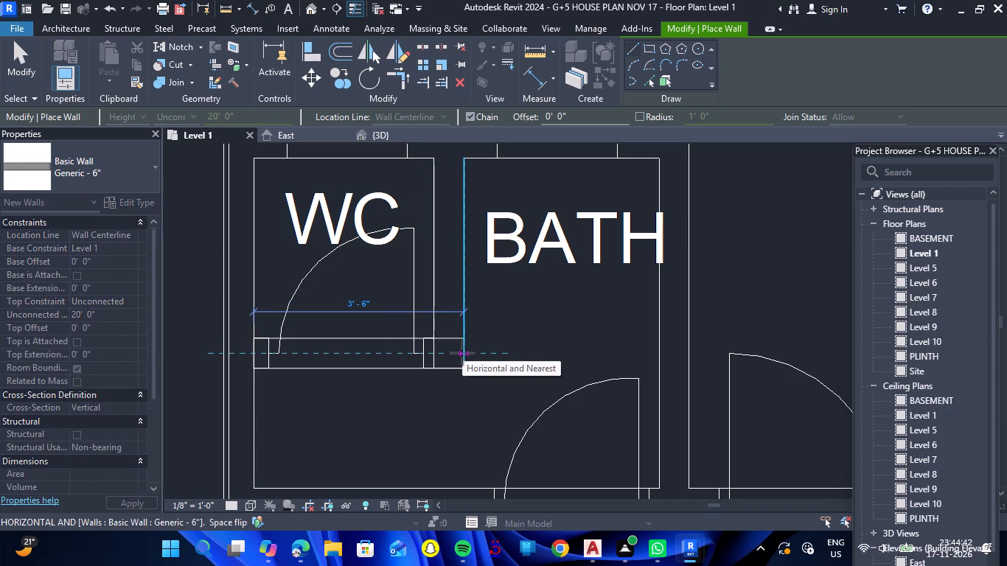
{"action": "left_click", "coordinate": [463, 353]}
{"action": "key", "text": "Escape"}
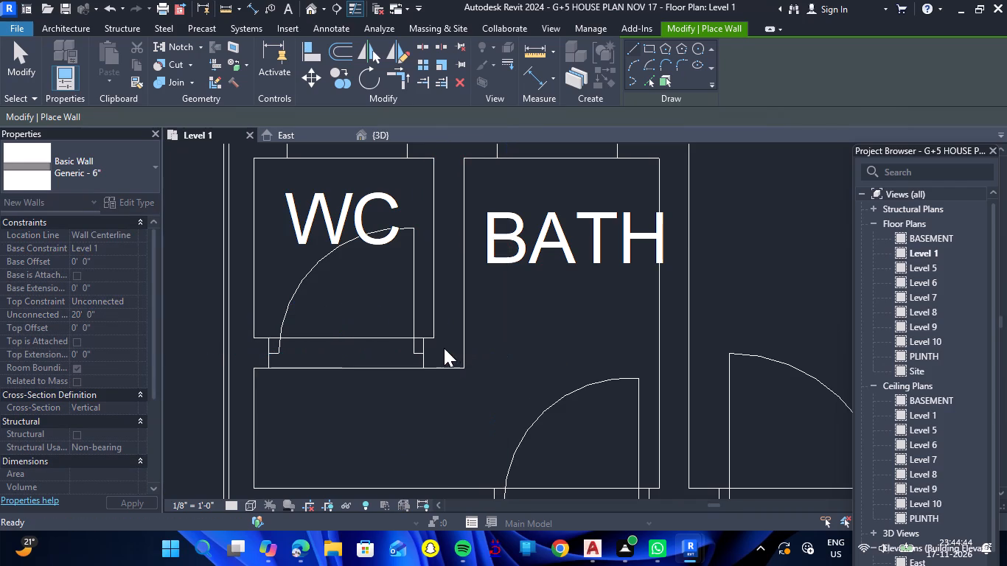
{"action": "scroll", "coordinate": [430, 343], "scroll_direction": "down", "scroll_amount": 8}
{"action": "key", "text": "Escape"}
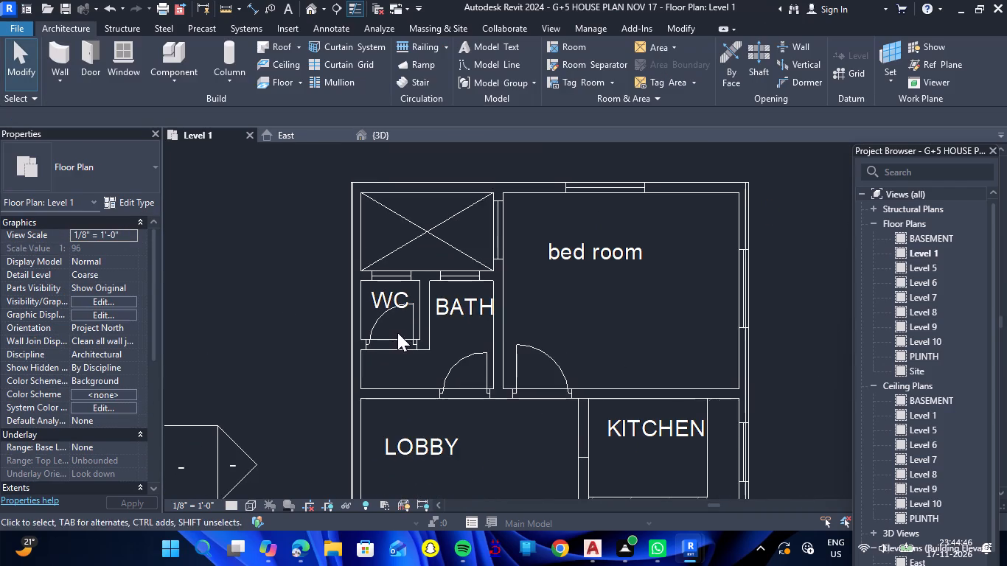
Set the unconnected height of all the first-floor Generic - 6" walls, exterior and interior including the balcony walls, to 10' 6".
{"action": "scroll", "coordinate": [397, 332], "scroll_direction": "down", "scroll_amount": 8}
{"action": "scroll", "coordinate": [406, 315], "scroll_direction": "up", "scroll_amount": 5}
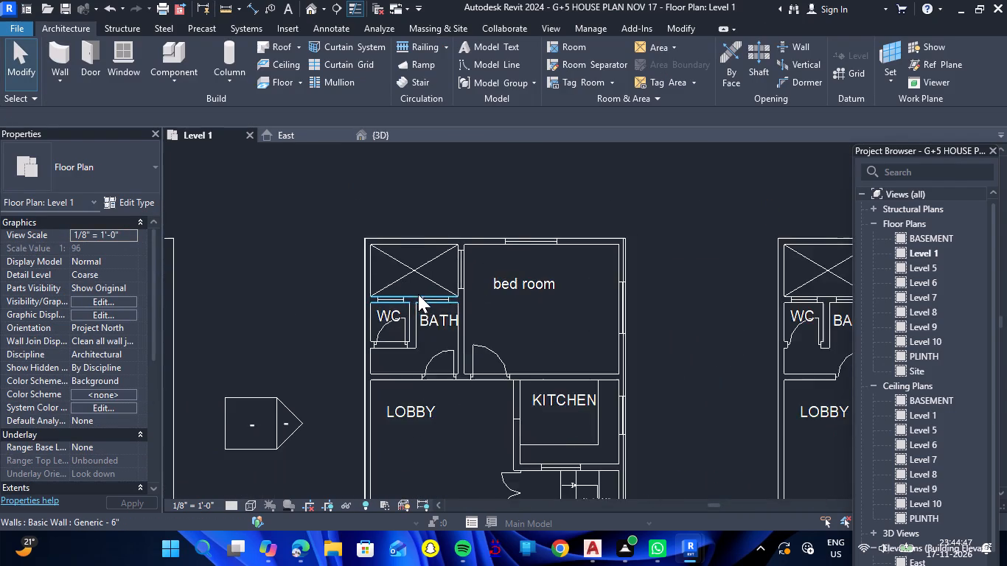
{"action": "scroll", "coordinate": [418, 294], "scroll_direction": "up", "scroll_amount": 4}
{"action": "left_click", "coordinate": [388, 206]}
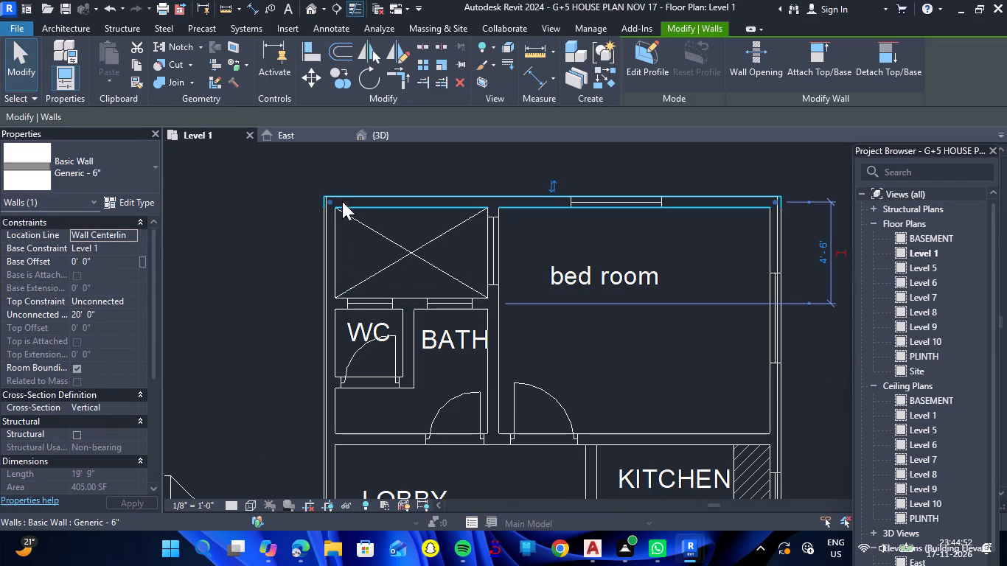
{"action": "left_click", "coordinate": [768, 231], "text": "ctrl"}
{"action": "left_click", "coordinate": [500, 273], "text": "ctrl"}
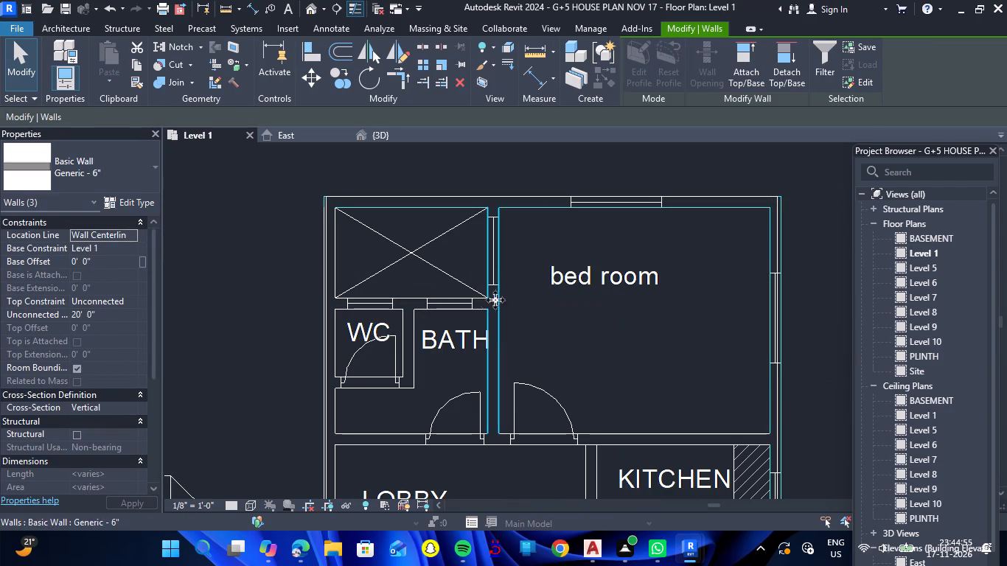
{"action": "left_click", "coordinate": [475, 308], "text": "ctrl"}
{"action": "left_click", "coordinate": [412, 333], "text": "ctrl"}
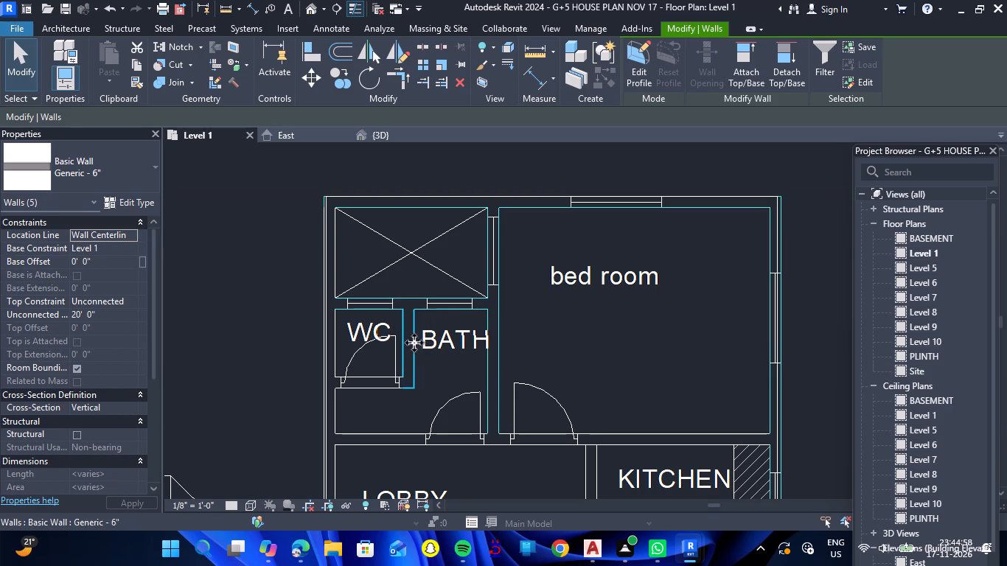
{"action": "left_click", "coordinate": [372, 385], "text": "ctrl"}
{"action": "left_click", "coordinate": [380, 434], "text": "ctrl"}
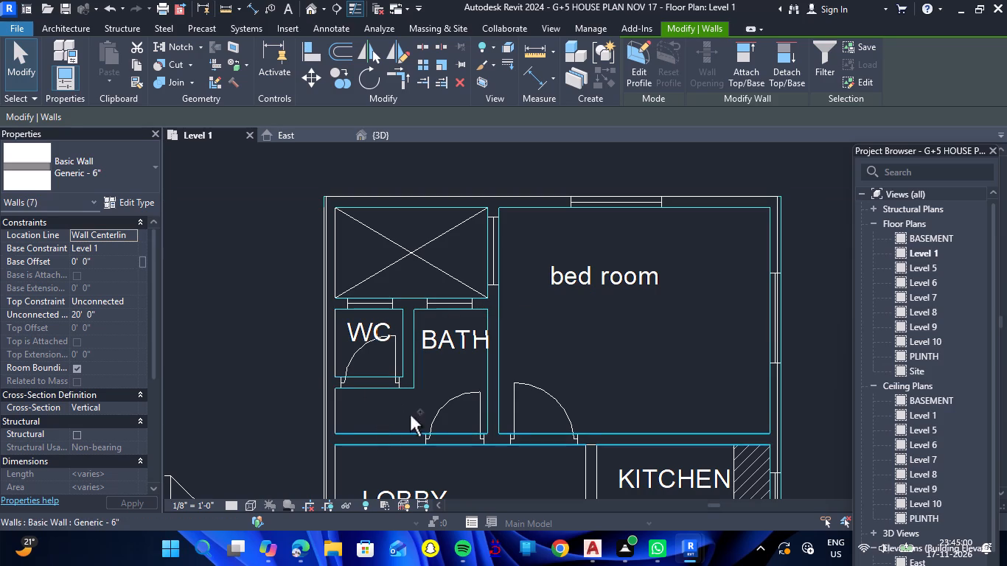
{"action": "left_click", "coordinate": [588, 469], "text": "ctrl"}
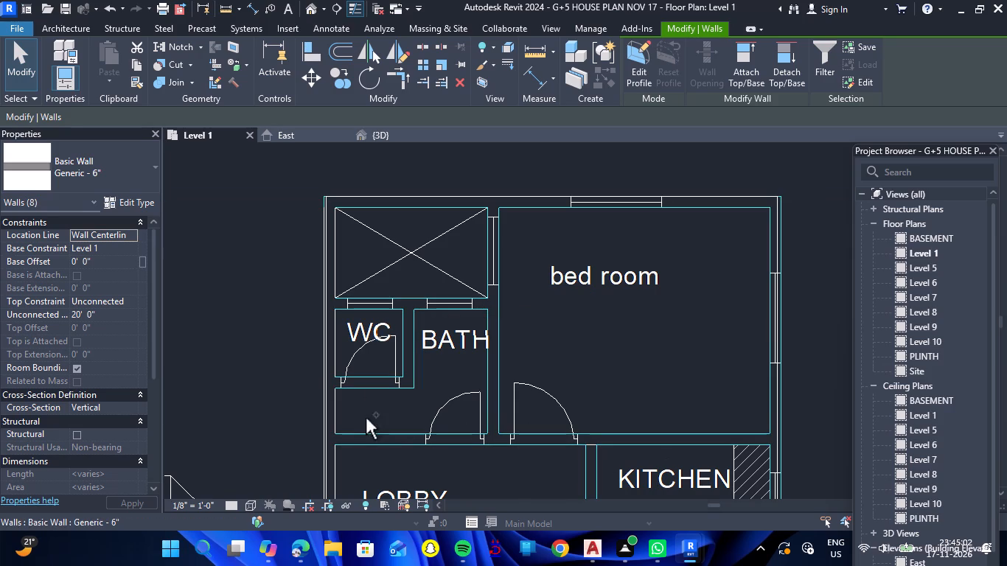
{"action": "left_click", "coordinate": [336, 410], "text": "ctrl"}
{"action": "scroll", "coordinate": [402, 315], "scroll_direction": "down", "scroll_amount": 3}
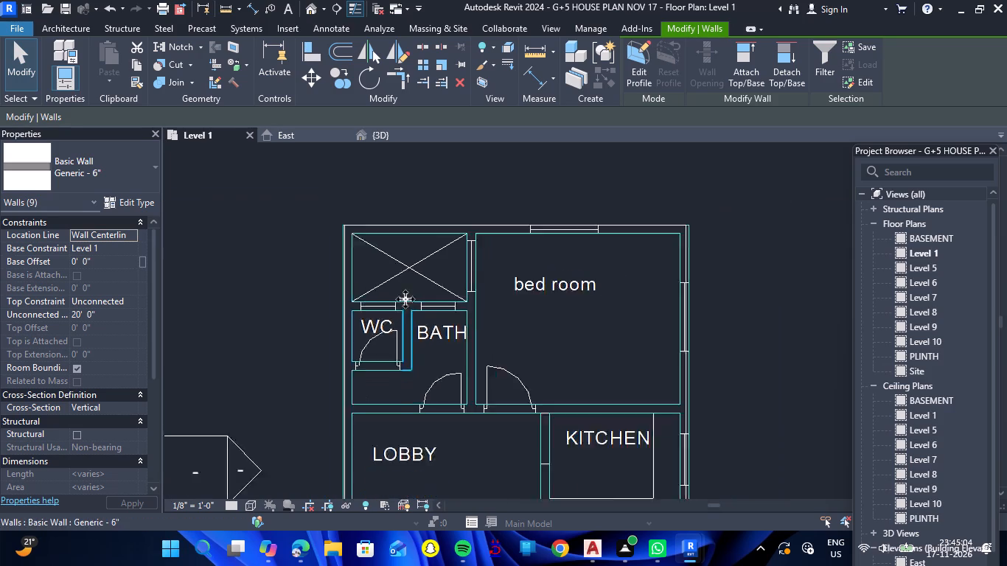
{"action": "scroll", "coordinate": [405, 299], "scroll_direction": "down", "scroll_amount": 9}
{"action": "scroll", "coordinate": [428, 377], "scroll_direction": "up", "scroll_amount": 7}
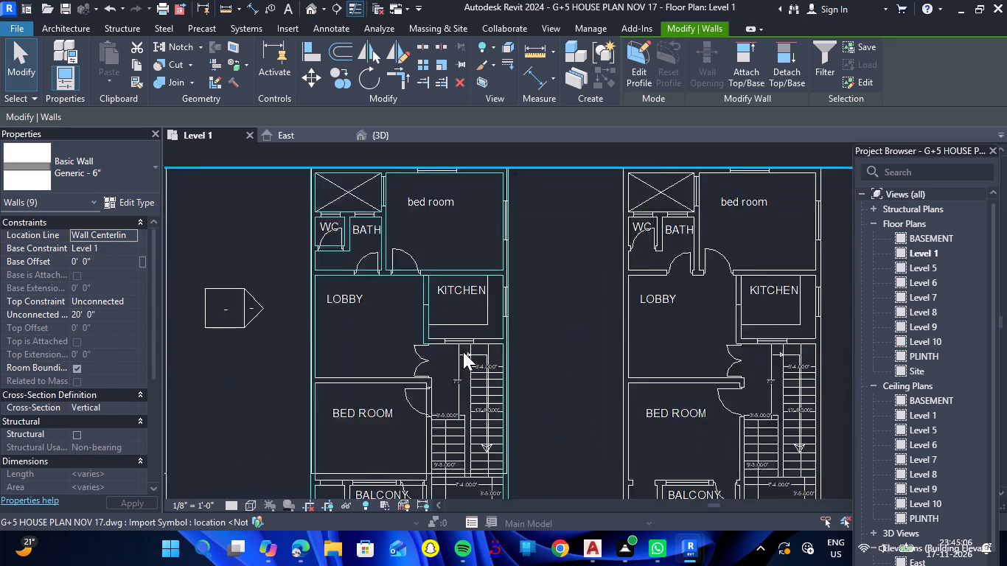
{"action": "scroll", "coordinate": [470, 340], "scroll_direction": "up", "scroll_amount": 5}
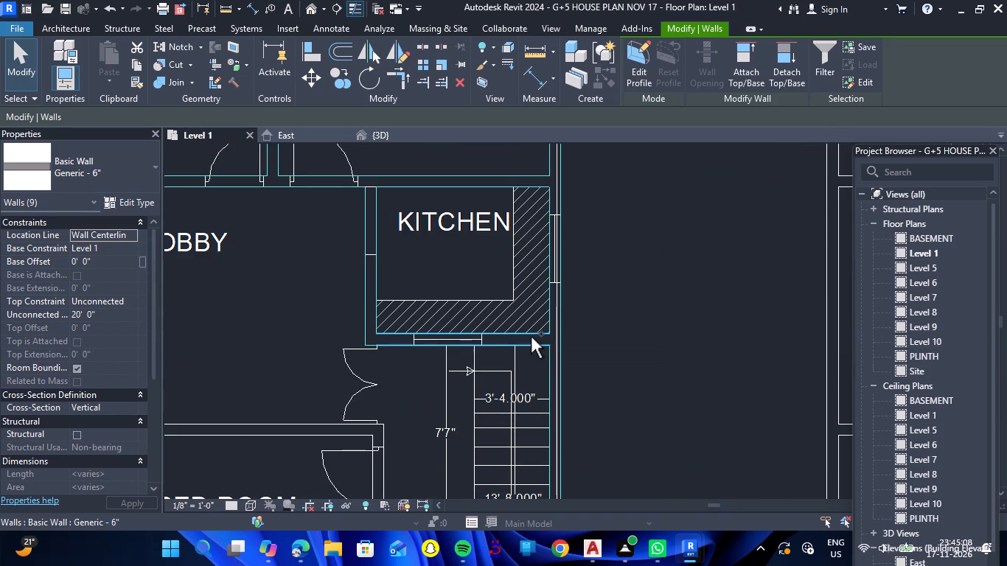
{"action": "left_click", "coordinate": [531, 337], "text": "ctrl"}
{"action": "left_click", "coordinate": [281, 428], "text": "ctrl"}
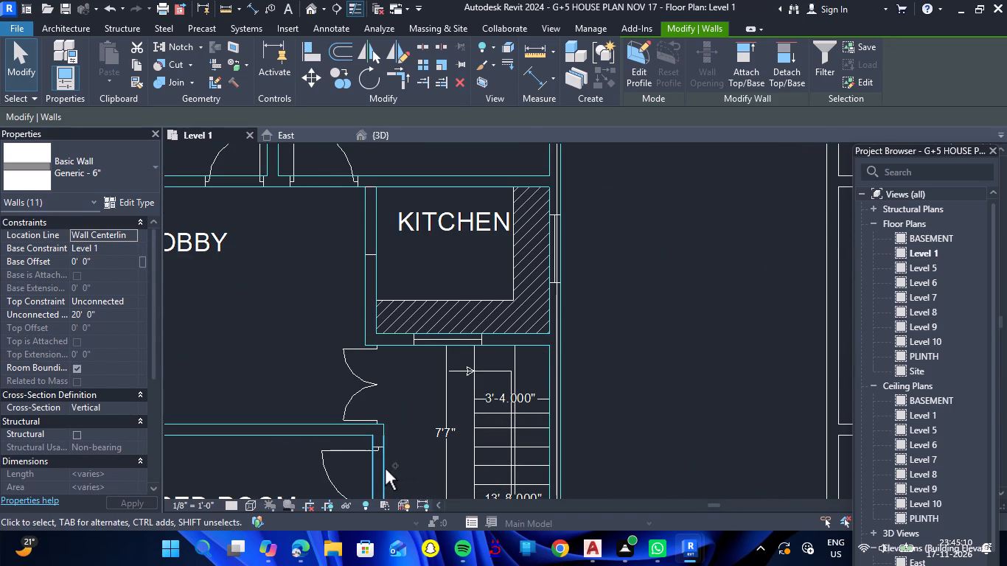
{"action": "left_click", "coordinate": [385, 468], "text": "ctrl"}
{"action": "scroll", "coordinate": [404, 396], "scroll_direction": "down", "scroll_amount": 9}
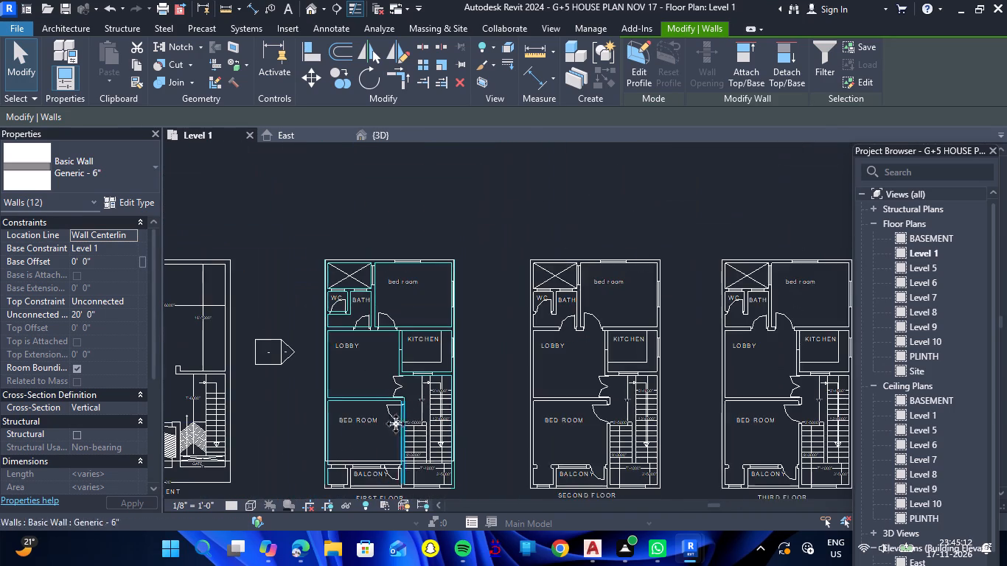
{"action": "scroll", "coordinate": [366, 472], "scroll_direction": "up", "scroll_amount": 6}
{"action": "left_click", "coordinate": [342, 463], "text": "ctrl"}
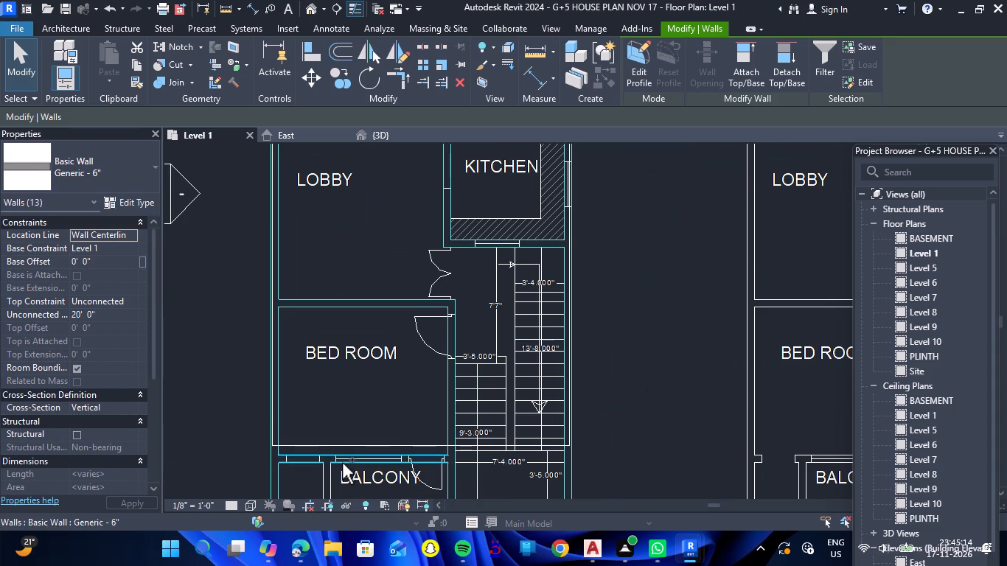
{"action": "scroll", "coordinate": [349, 366], "scroll_direction": "down", "scroll_amount": 5}
{"action": "scroll", "coordinate": [341, 432], "scroll_direction": "up", "scroll_amount": 6}
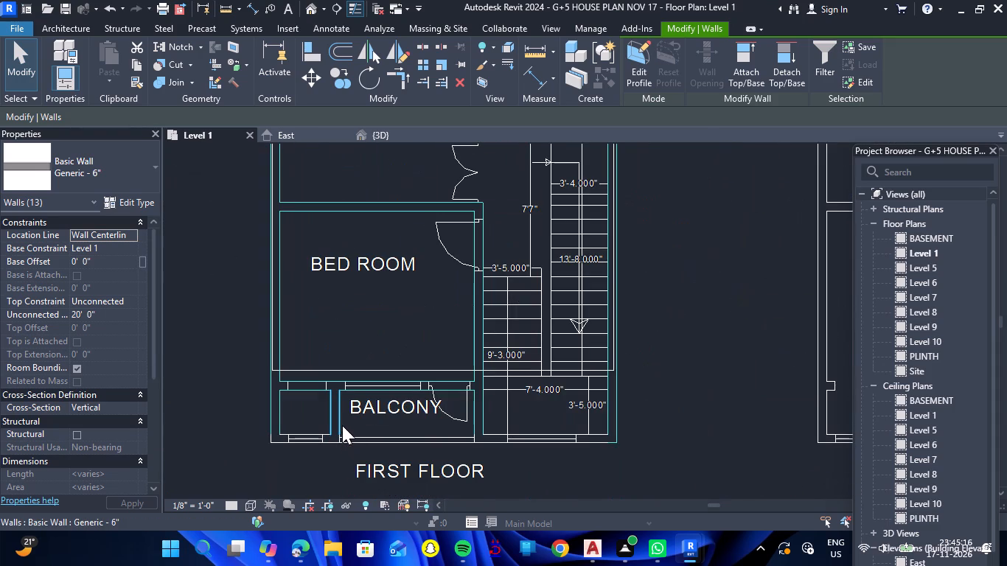
{"action": "left_click", "coordinate": [342, 424], "text": "ctrl"}
{"action": "left_click", "coordinate": [293, 443], "text": "ctrl"}
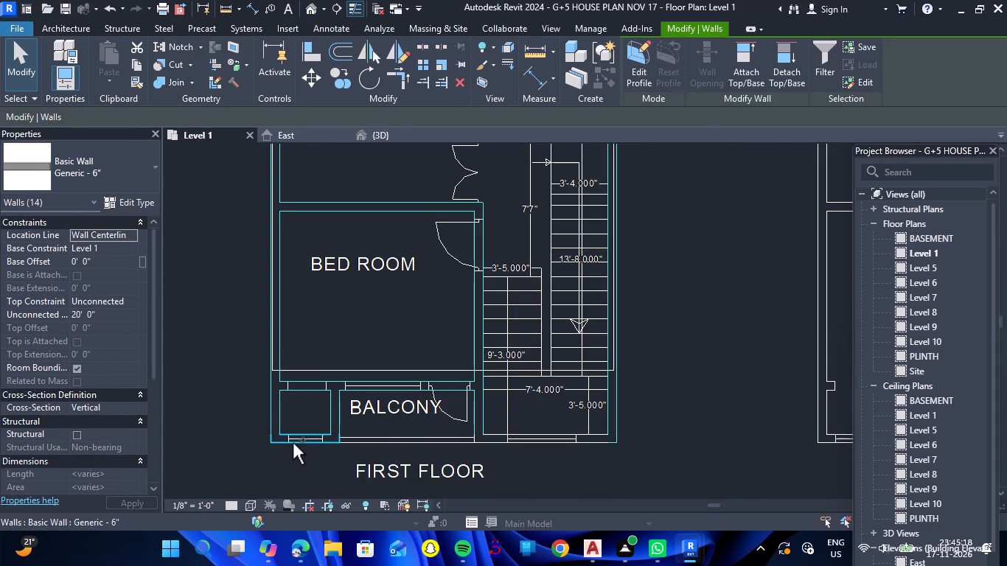
{"action": "left_click", "coordinate": [484, 444], "text": "ctrl"}
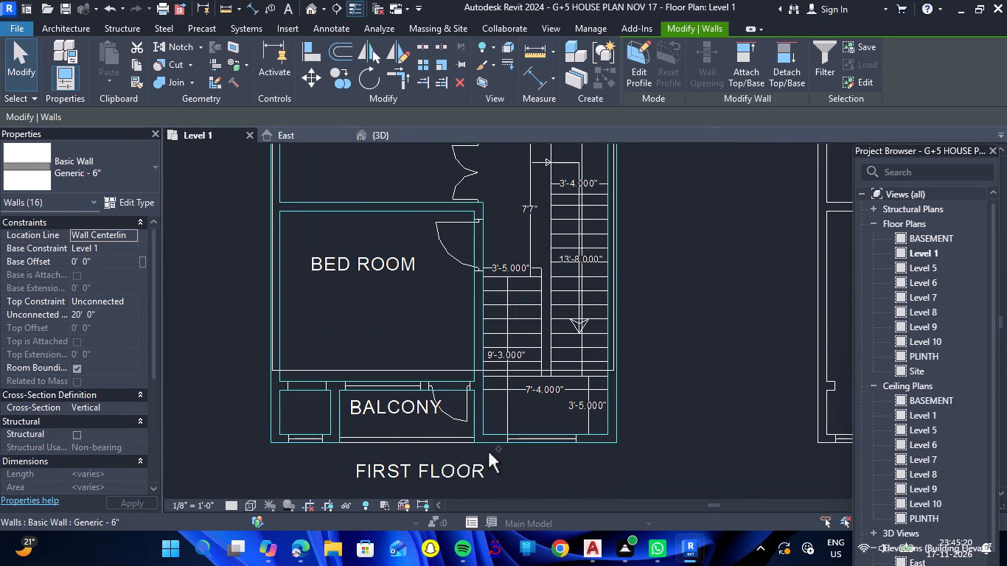
{"action": "scroll", "coordinate": [551, 463], "scroll_direction": "down", "scroll_amount": 4}
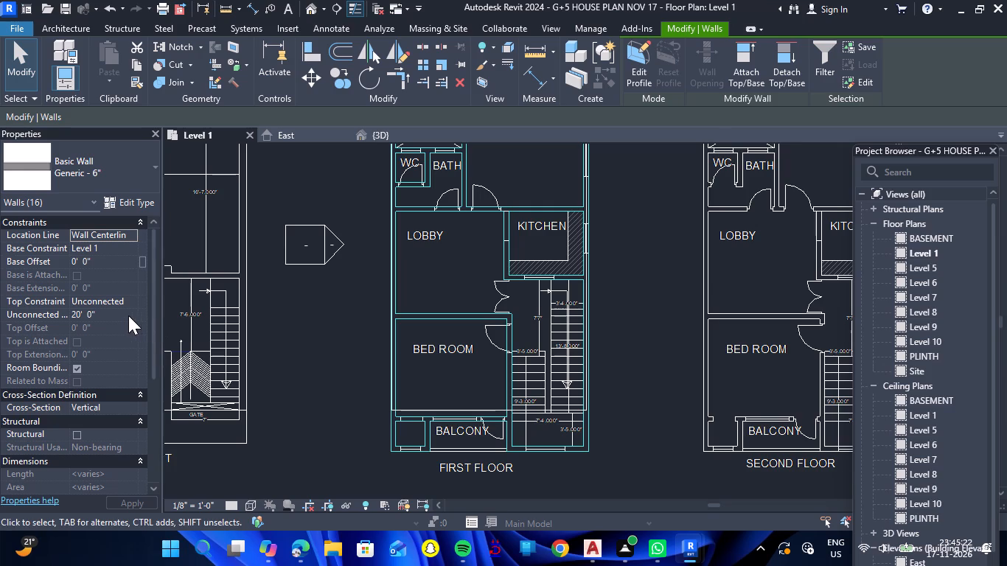
{"action": "left_click", "coordinate": [120, 317]}
{"action": "type", "text": "10'6\""}
{"action": "key", "text": "Return"}
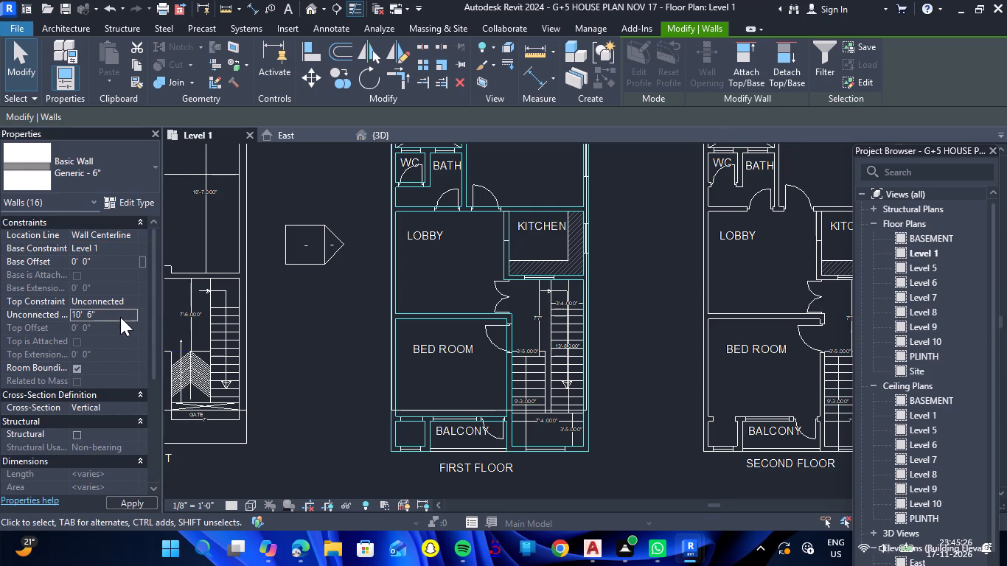
{"action": "left_click", "coordinate": [321, 368]}
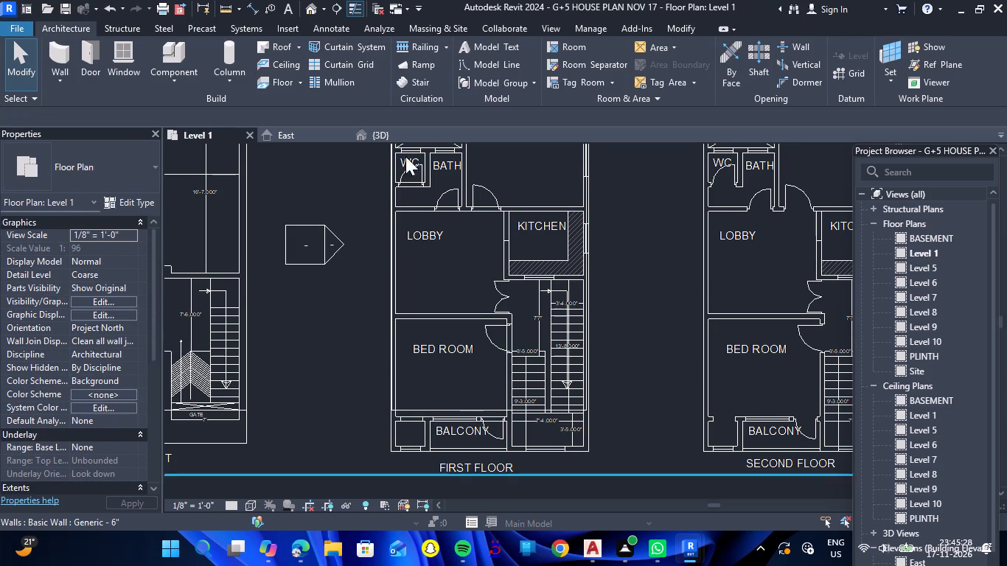
Examine the first-floor walls in the 3D view, checking their height and how their base meets the storey below.
{"action": "left_click", "coordinate": [389, 127]}
{"action": "left_click", "coordinate": [388, 136]}
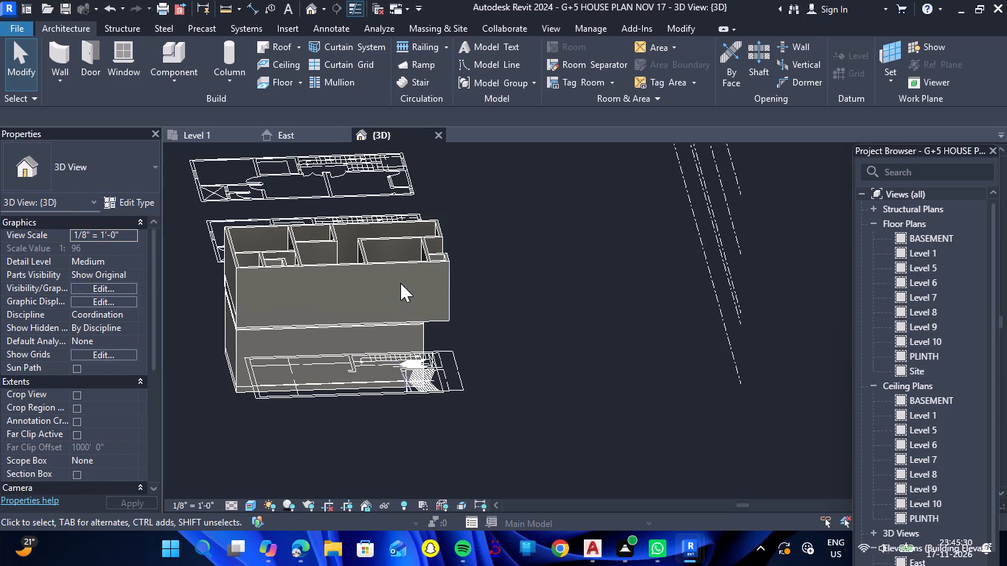
{"action": "scroll", "coordinate": [420, 269], "scroll_direction": "up", "scroll_amount": 3}
{"action": "scroll", "coordinate": [433, 276], "scroll_direction": "down", "scroll_amount": 2}
{"action": "scroll", "coordinate": [257, 324], "scroll_direction": "up", "scroll_amount": 6}
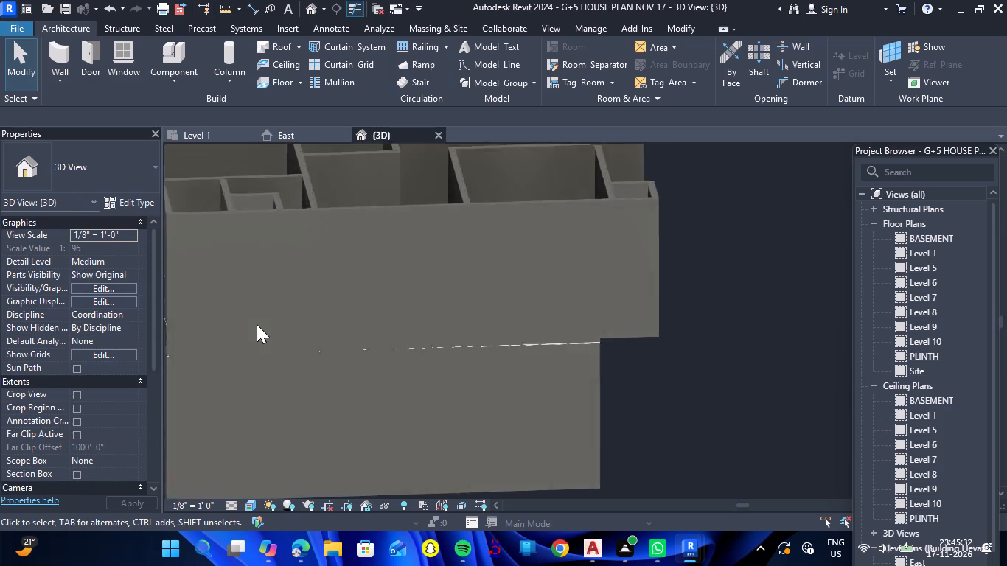
{"action": "scroll", "coordinate": [268, 326], "scroll_direction": "down", "scroll_amount": 5}
{"action": "scroll", "coordinate": [190, 343], "scroll_direction": "up", "scroll_amount": 6}
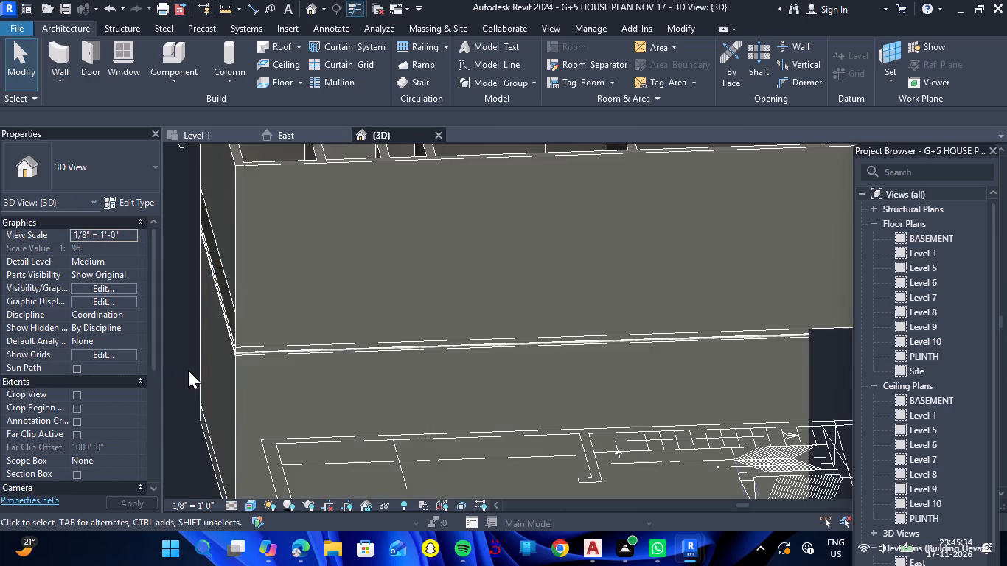
{"action": "left_click", "coordinate": [230, 230]}
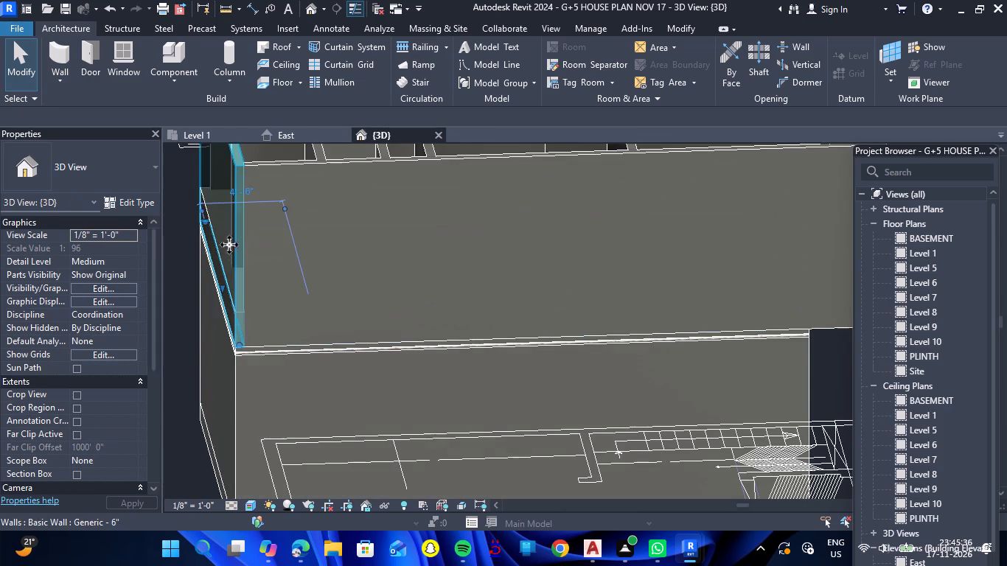
{"action": "scroll", "coordinate": [230, 324], "scroll_direction": "up", "scroll_amount": 4}
{"action": "scroll", "coordinate": [228, 346], "scroll_direction": "down", "scroll_amount": 8}
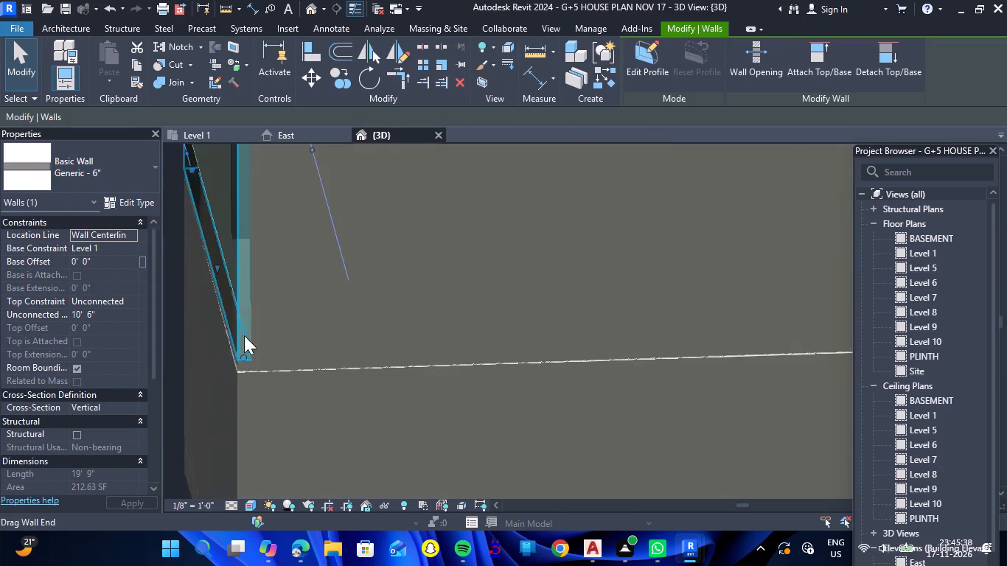
{"action": "left_click_drag", "start_coordinate": [206, 406], "coordinate": [228, 406], "text": "shift"}
{"action": "right_click_drag", "start_coordinate": [206, 406], "coordinate": [228, 406], "text": "shift"}
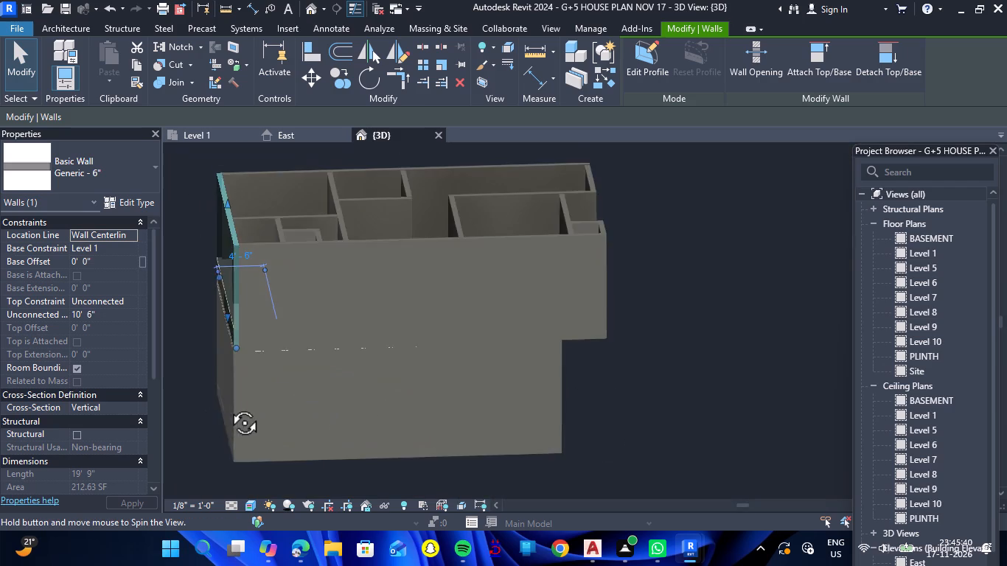
{"action": "right_click_drag", "start_coordinate": [228, 406], "coordinate": [338, 371], "text": "shift"}
{"action": "left_click_drag", "start_coordinate": [228, 406], "coordinate": [338, 371], "text": "shift"}
{"action": "scroll", "coordinate": [357, 374], "scroll_direction": "down", "scroll_amount": 4}
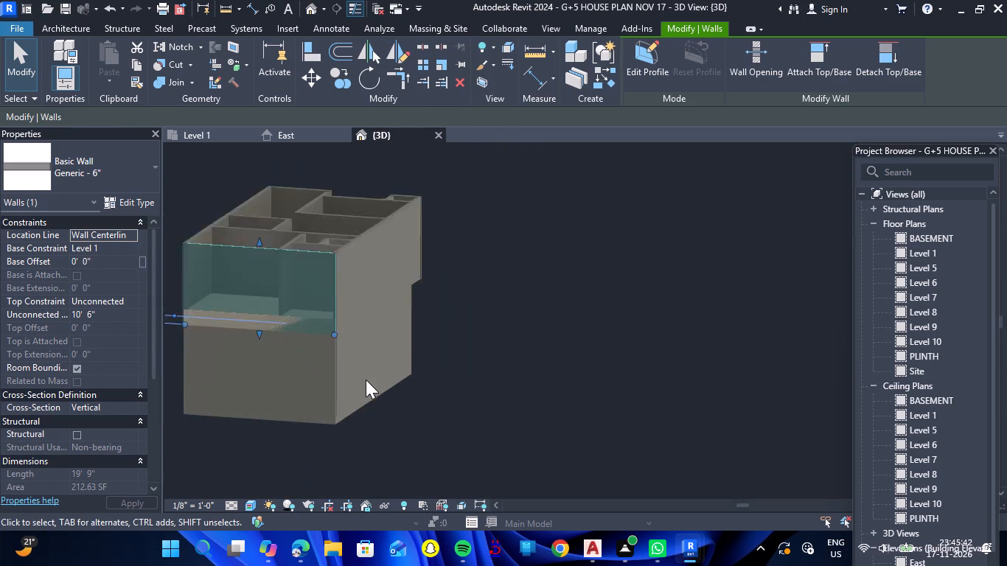
{"action": "scroll", "coordinate": [366, 380], "scroll_direction": "down", "scroll_amount": 1}
{"action": "scroll", "coordinate": [258, 273], "scroll_direction": "up", "scroll_amount": 6}
Set the base offset of all the first-floor Generic - 6" walls, exterior, interior and balcony, to 2' 0".
{"action": "left_click", "coordinate": [259, 293]}
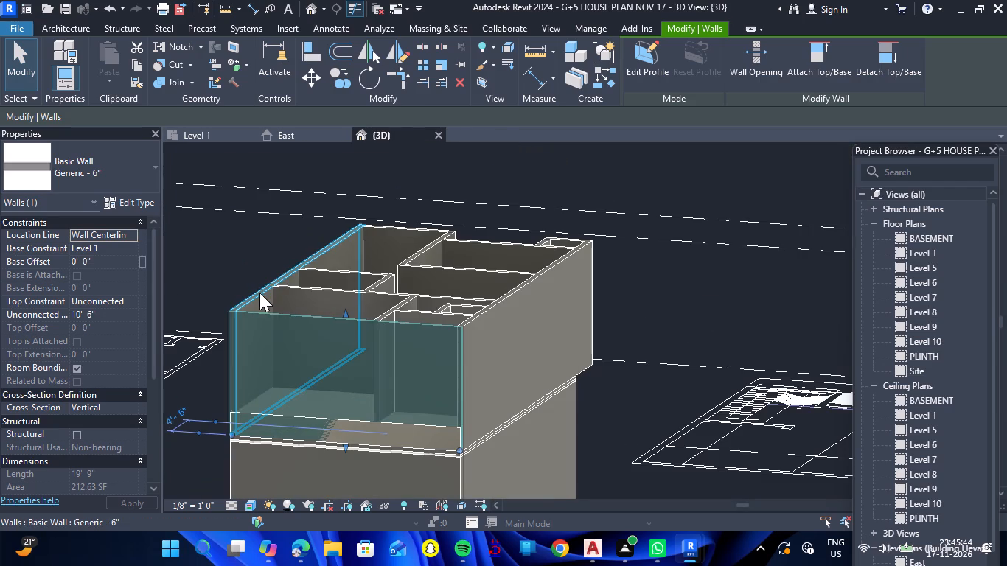
{"action": "left_click", "coordinate": [339, 323], "text": "ctrl"}
{"action": "left_click", "coordinate": [202, 133]}
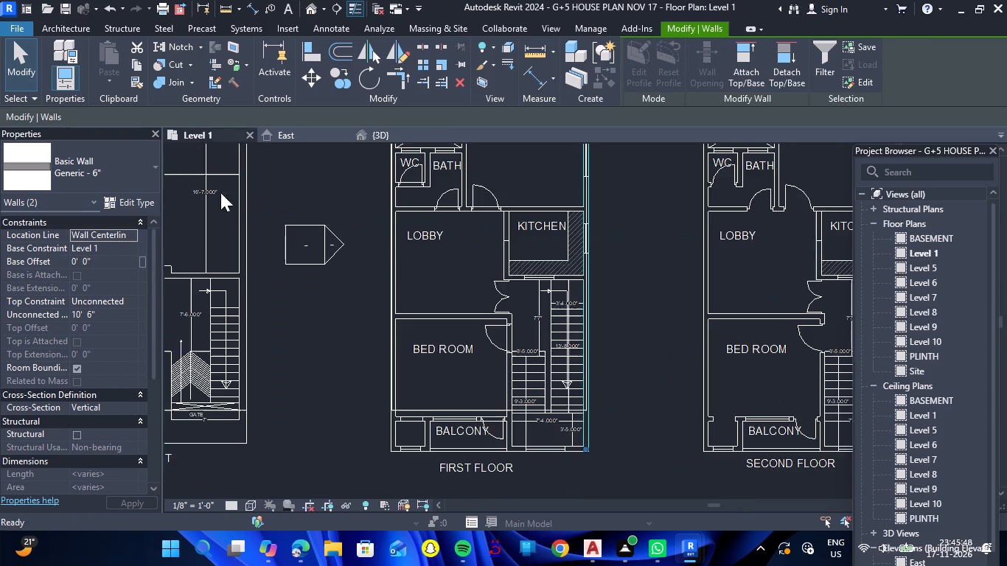
{"action": "scroll", "coordinate": [341, 319], "scroll_direction": "down", "scroll_amount": 5}
{"action": "scroll", "coordinate": [352, 187], "scroll_direction": "up", "scroll_amount": 6}
{"action": "scroll", "coordinate": [414, 282], "scroll_direction": "up", "scroll_amount": 2}
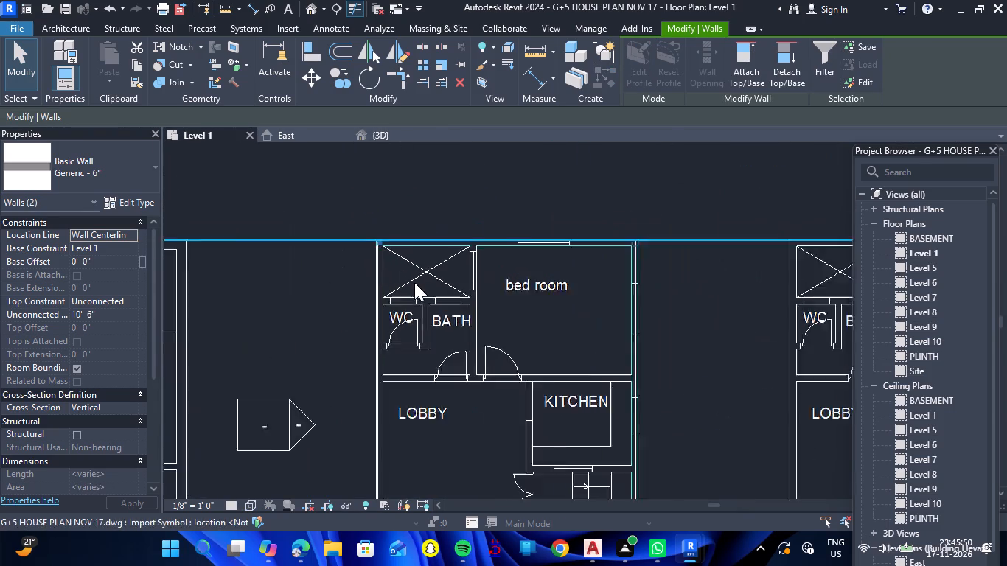
{"action": "scroll", "coordinate": [414, 282], "scroll_direction": "up", "scroll_amount": 2}
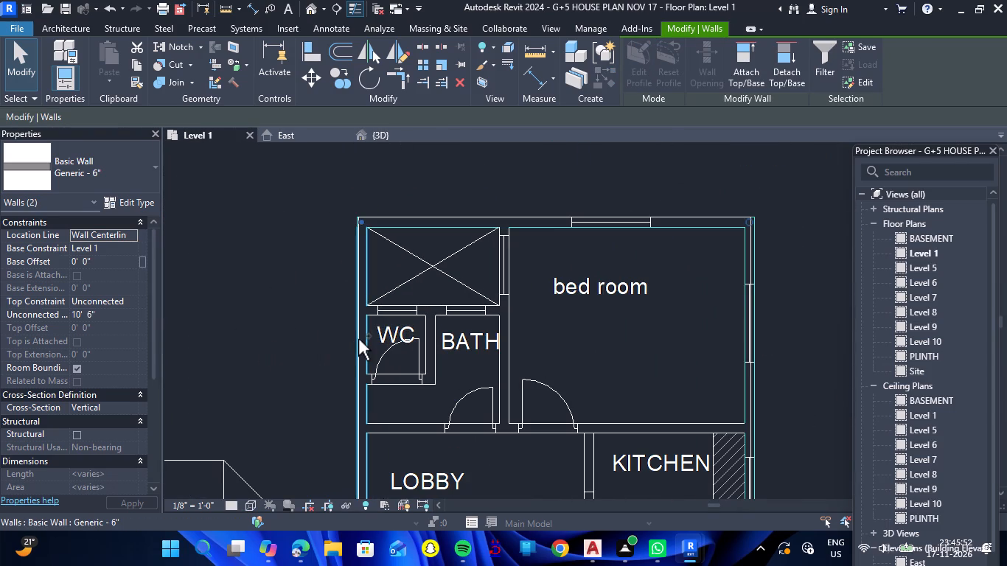
{"action": "left_click", "coordinate": [360, 338], "text": "ctrl"}
{"action": "left_click", "coordinate": [398, 314], "text": "ctrl"}
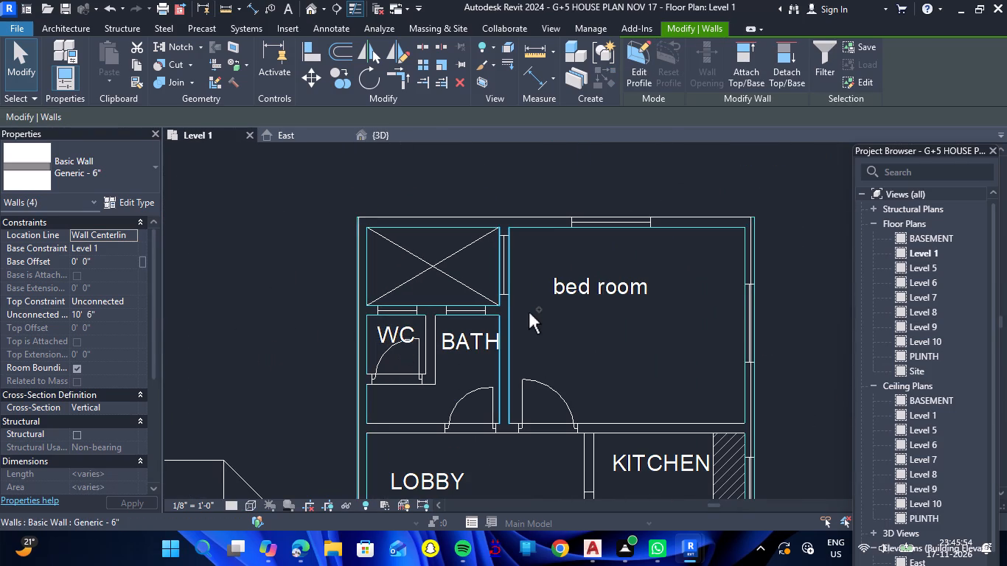
{"action": "left_click", "coordinate": [509, 316], "text": "ctrl"}
{"action": "left_click", "coordinate": [480, 431], "text": "ctrl"}
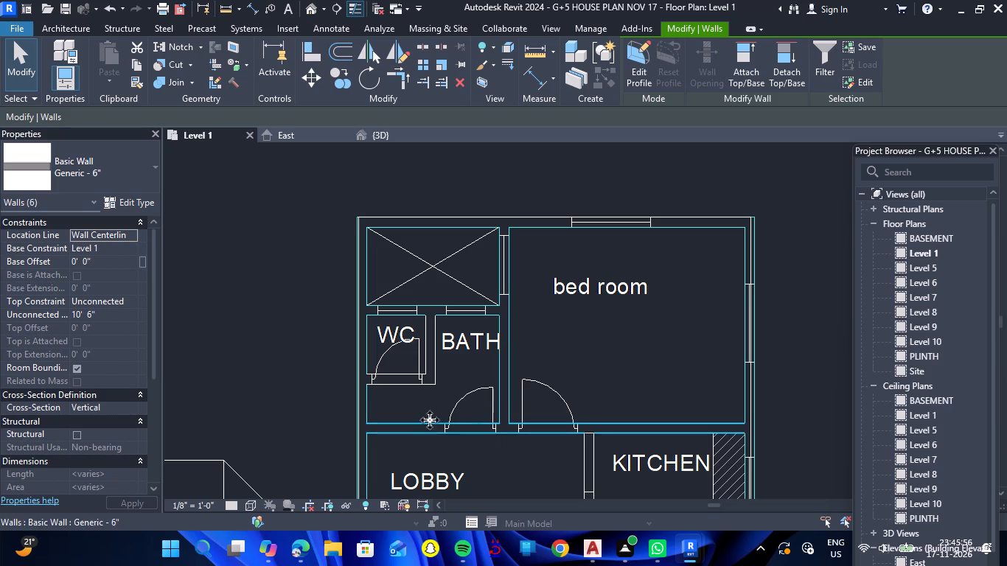
{"action": "left_click", "coordinate": [404, 385], "text": "ctrl"}
{"action": "left_click", "coordinate": [430, 363], "text": "ctrl"}
{"action": "scroll", "coordinate": [478, 311], "scroll_direction": "down", "scroll_amount": 7}
{"action": "scroll", "coordinate": [521, 413], "scroll_direction": "up", "scroll_amount": 6}
{"action": "left_click", "coordinate": [510, 365], "text": "ctrl"}
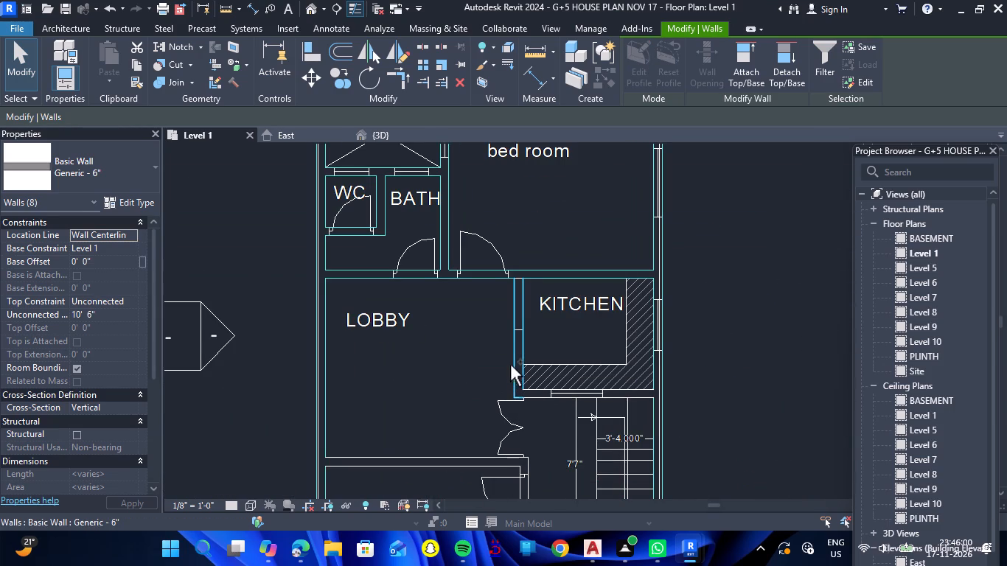
{"action": "left_click", "coordinate": [538, 399], "text": "ctrl"}
{"action": "left_click", "coordinate": [449, 469], "text": "ctrl"}
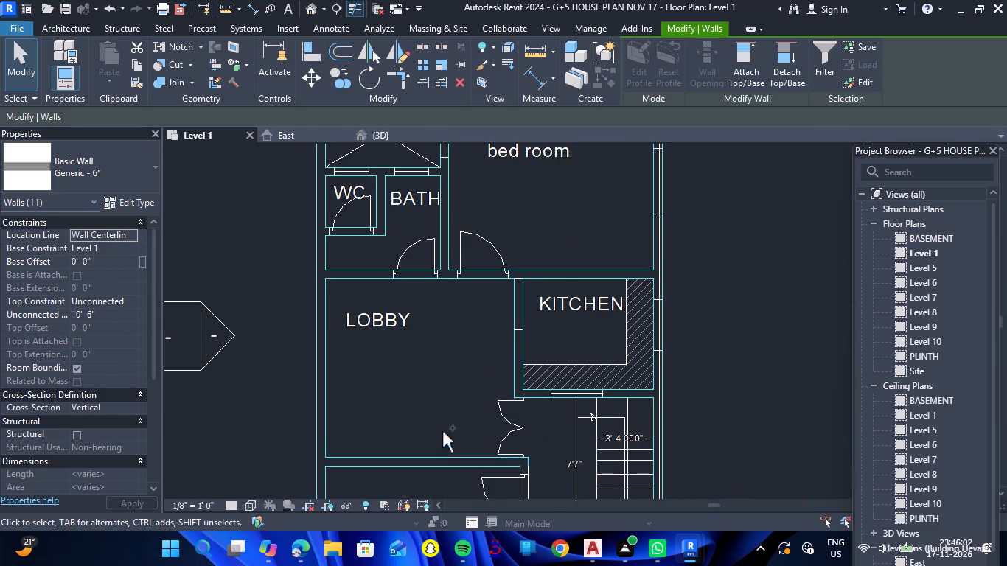
{"action": "scroll", "coordinate": [444, 362], "scroll_direction": "down", "scroll_amount": 7}
{"action": "scroll", "coordinate": [470, 434], "scroll_direction": "up", "scroll_amount": 6}
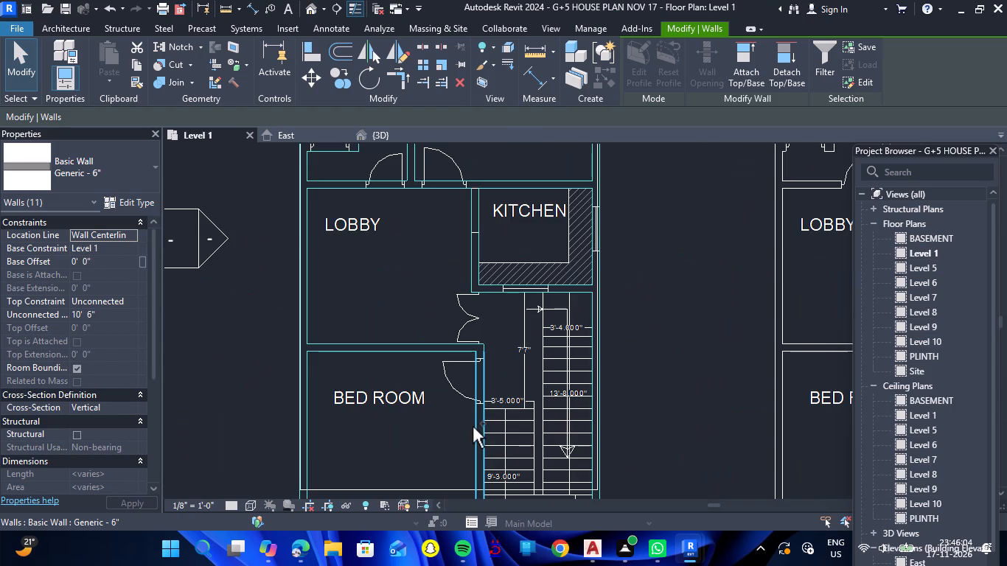
{"action": "left_click", "coordinate": [473, 427], "text": "ctrl"}
{"action": "scroll", "coordinate": [397, 353], "scroll_direction": "down", "scroll_amount": 5}
{"action": "scroll", "coordinate": [394, 434], "scroll_direction": "up", "scroll_amount": 6}
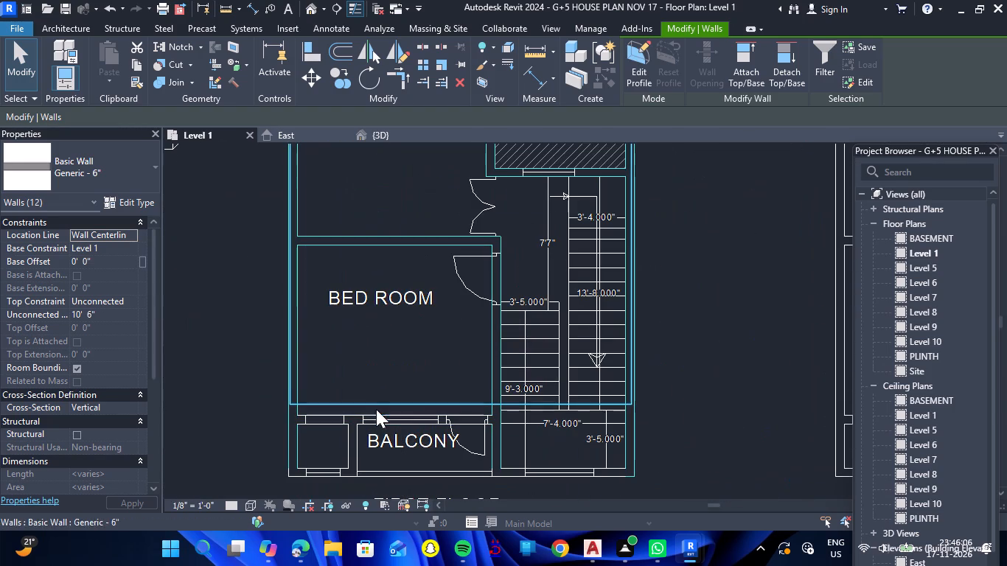
{"action": "left_click", "coordinate": [375, 422], "text": "ctrl"}
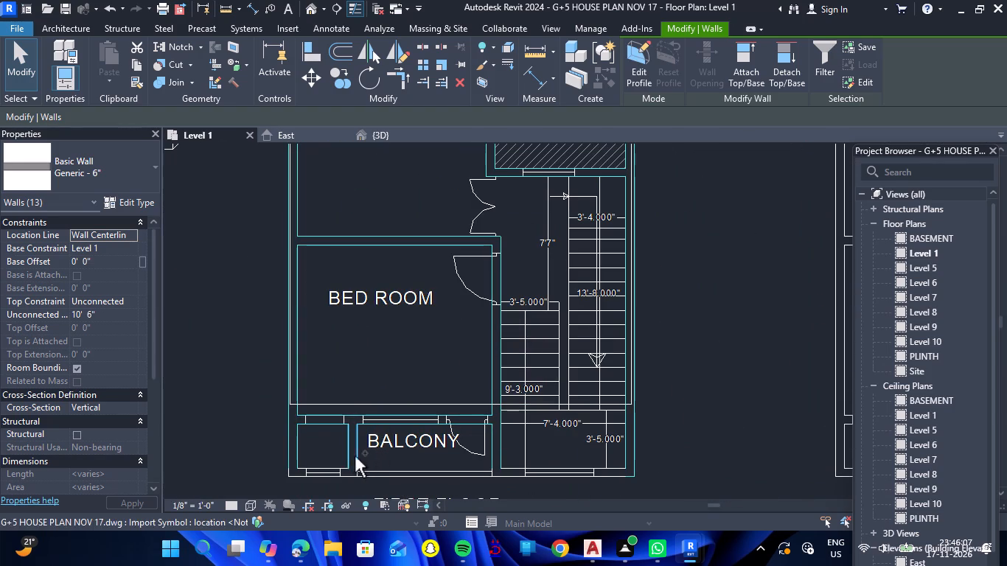
{"action": "left_click", "coordinate": [352, 456], "text": "ctrl"}
{"action": "left_click", "coordinate": [297, 479], "text": "ctrl"}
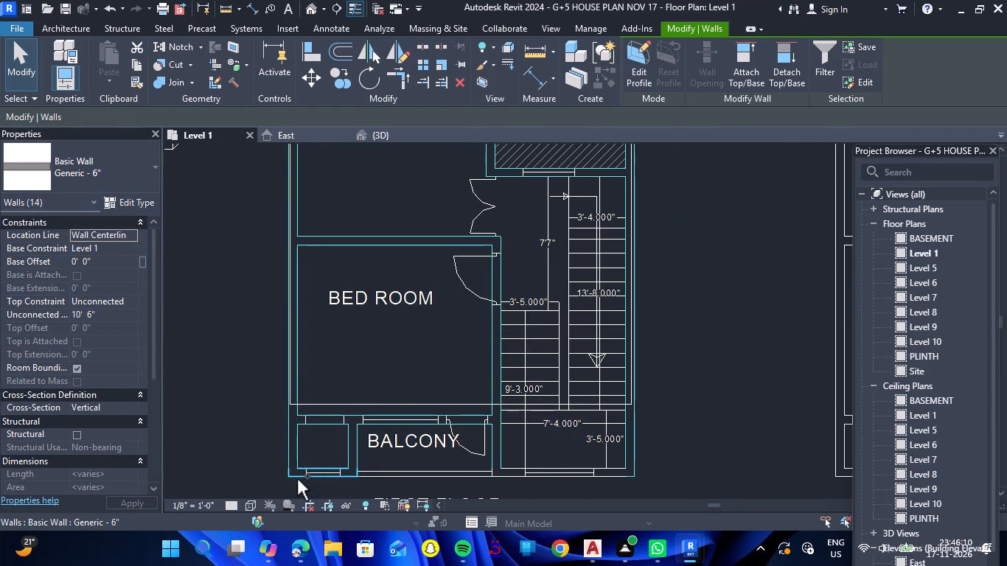
{"action": "left_click", "coordinate": [607, 478], "text": "ctrl"}
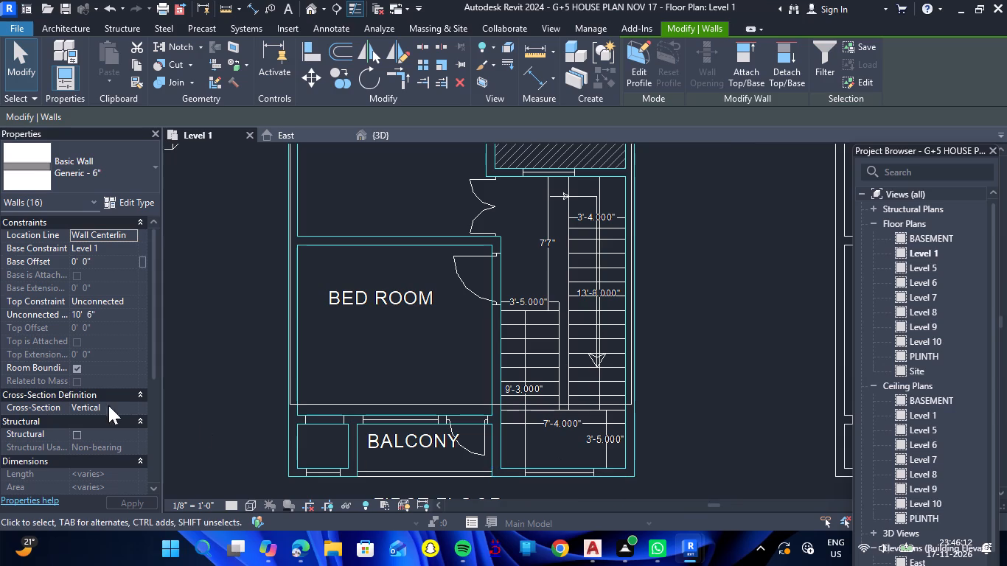
{"action": "left_click", "coordinate": [98, 266]}
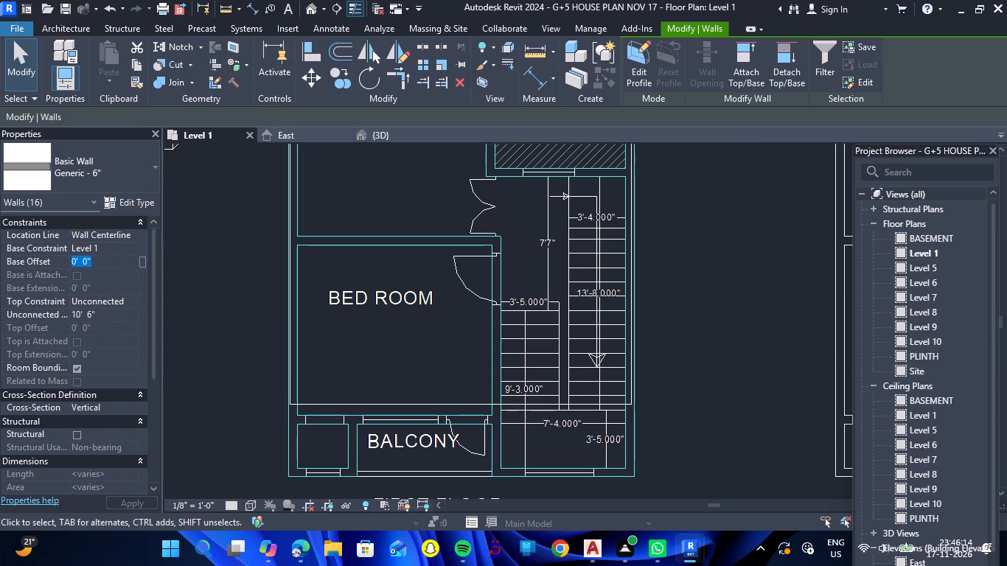
{"action": "type", "text": "2'"}
{"action": "key", "text": "Return"}
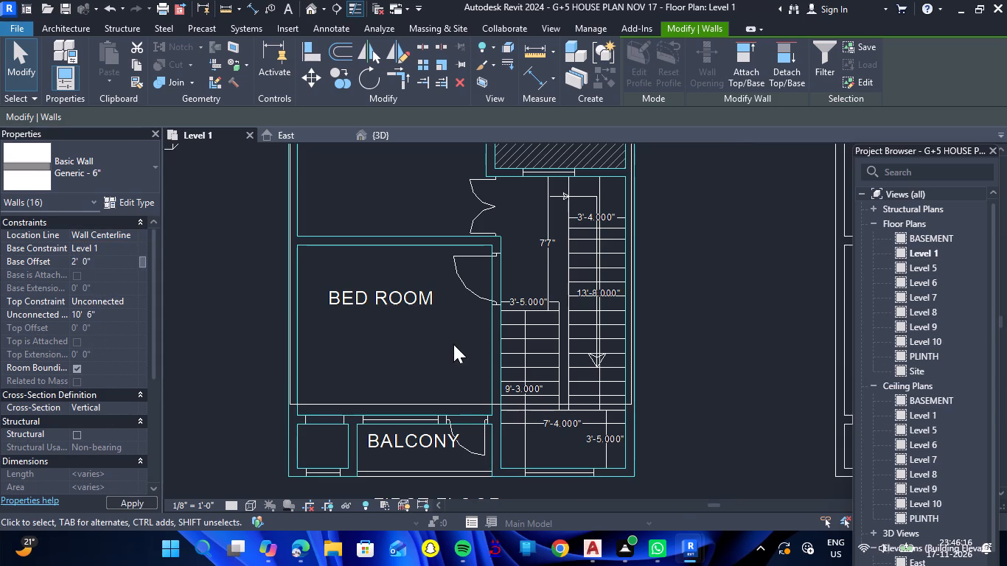
Examine the raised first-floor walls in the 3D view from several sides, checking how they sit on the plinth slab and overhang it.
{"action": "left_click", "coordinate": [367, 128]}
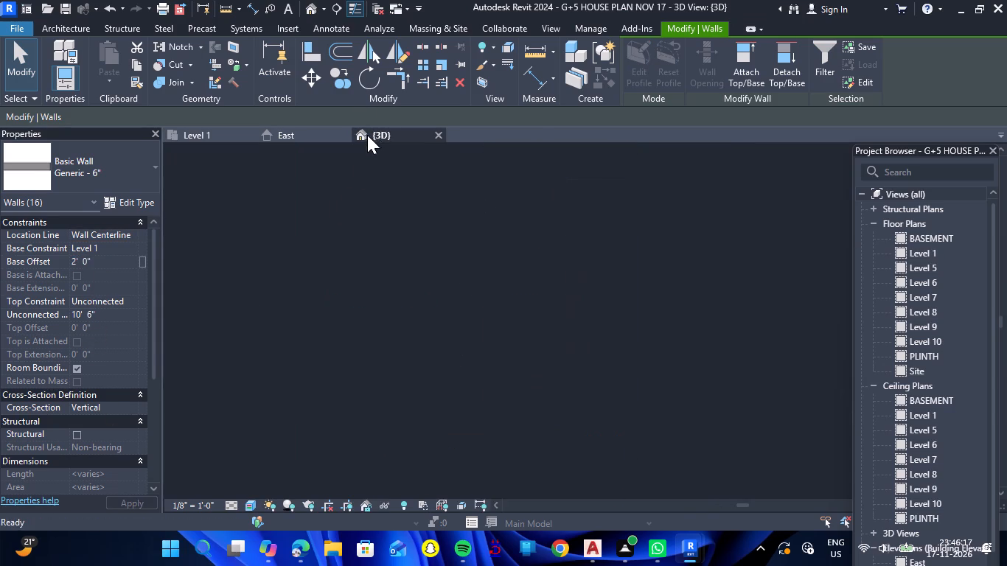
{"action": "scroll", "coordinate": [358, 208], "scroll_direction": "down", "scroll_amount": 4}
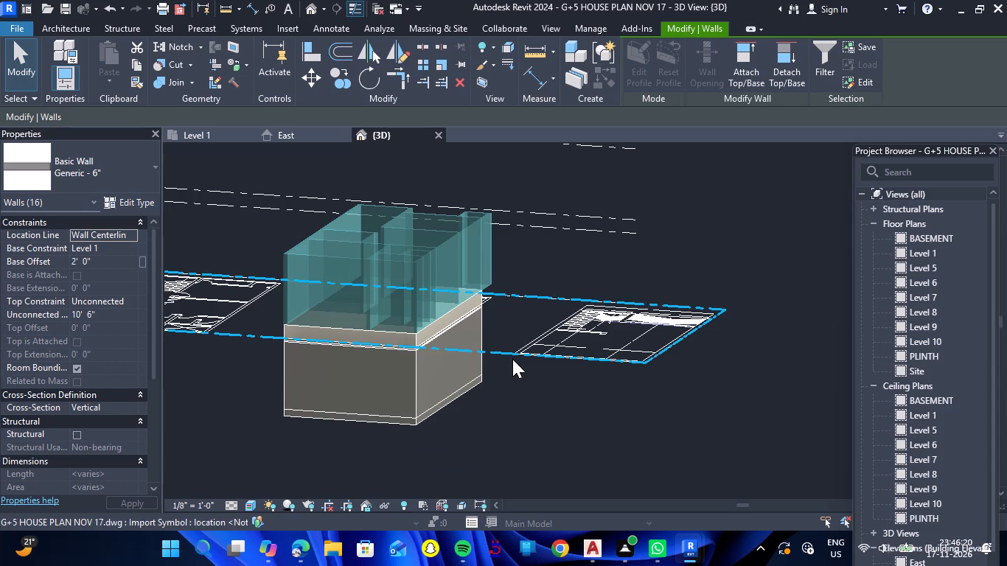
{"action": "left_click", "coordinate": [525, 411]}
{"action": "left_click_drag", "start_coordinate": [557, 419], "coordinate": [394, 400], "text": "shift"}
{"action": "right_click_drag", "start_coordinate": [557, 419], "coordinate": [394, 400], "text": "shift"}
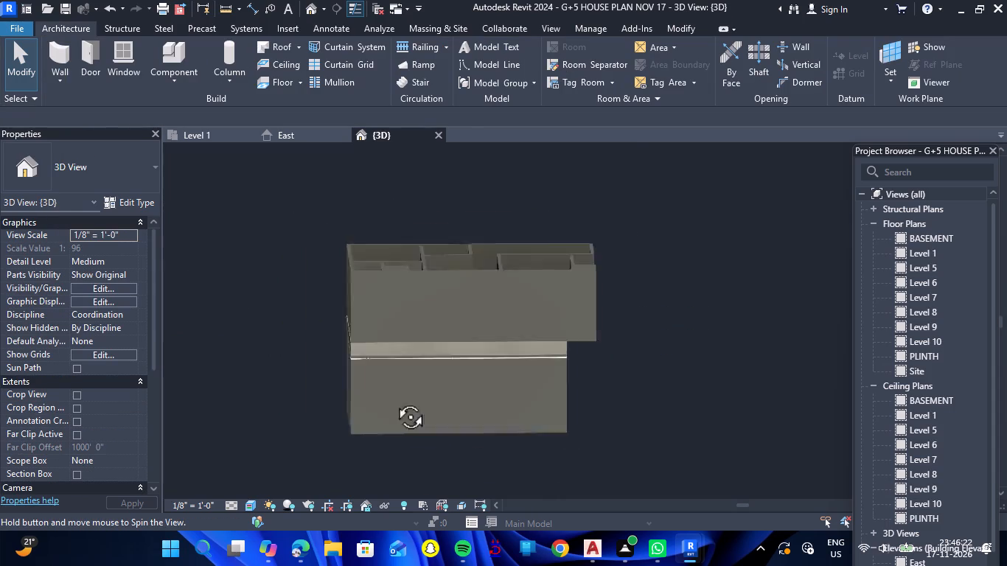
{"action": "left_click_drag", "start_coordinate": [394, 400], "coordinate": [313, 297], "text": "shift"}
{"action": "right_click_drag", "start_coordinate": [394, 400], "coordinate": [313, 297], "text": "shift"}
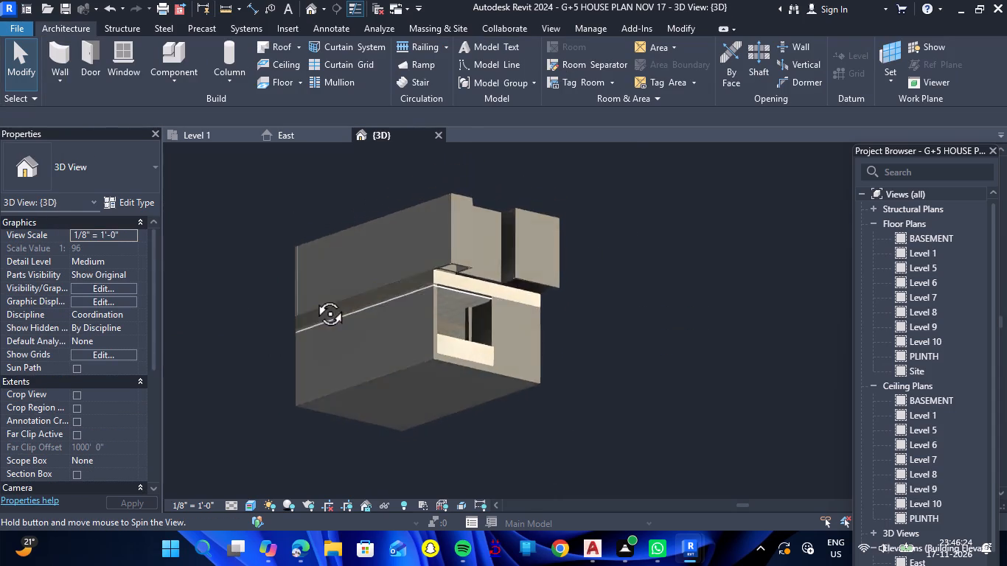
{"action": "right_click_drag", "start_coordinate": [313, 297], "coordinate": [275, 393], "text": "shift"}
{"action": "left_click_drag", "start_coordinate": [313, 297], "coordinate": [275, 393], "text": "shift"}
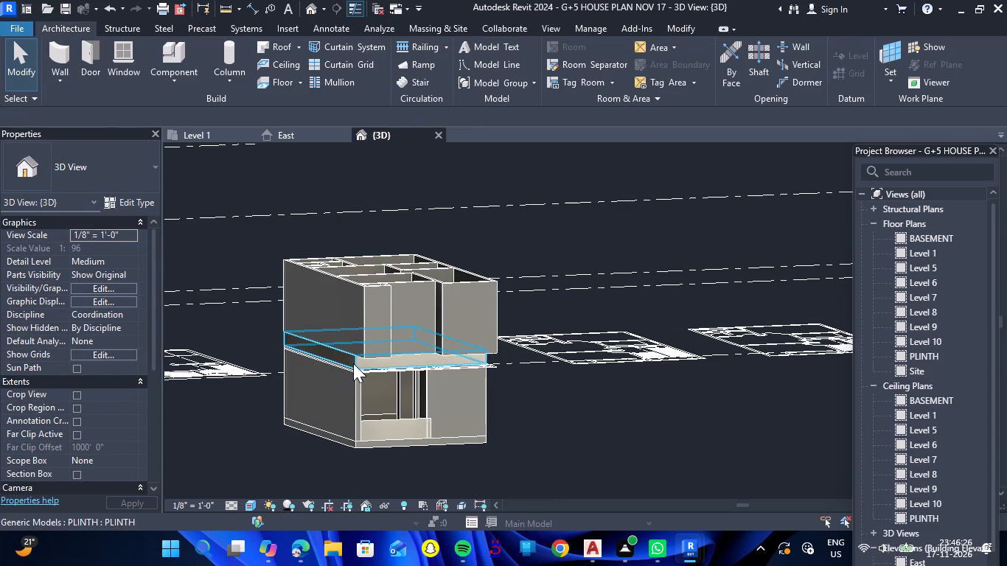
Edit the upper PLINTH extrusion's sketch on Level 1, moving its lower edge out to the balcony's outer wall, about 3' 1" beyond the bedroom-balcony wall.
{"action": "double_click", "coordinate": [353, 363]}
{"action": "double_click", "coordinate": [353, 363]}
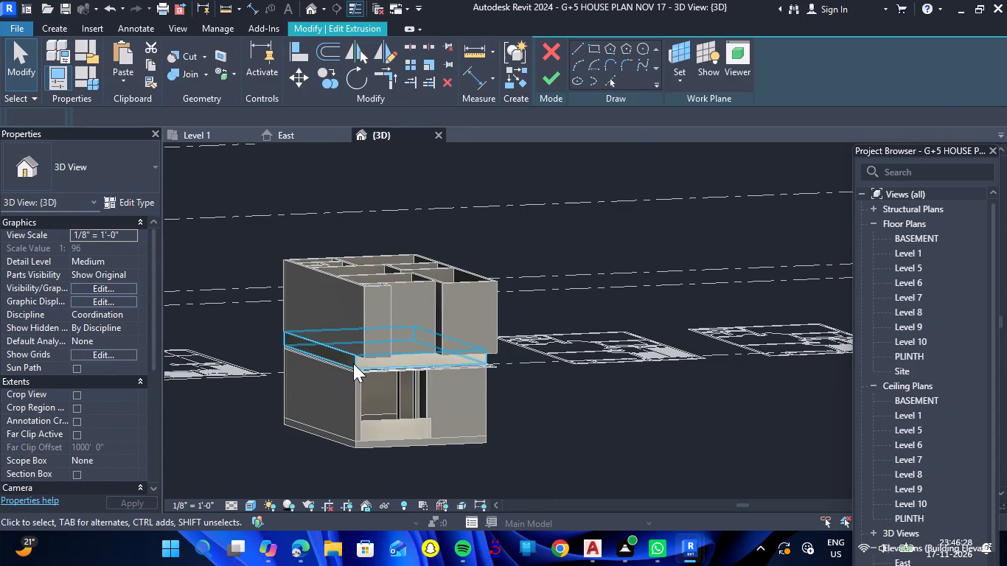
{"action": "left_click", "coordinate": [206, 136]}
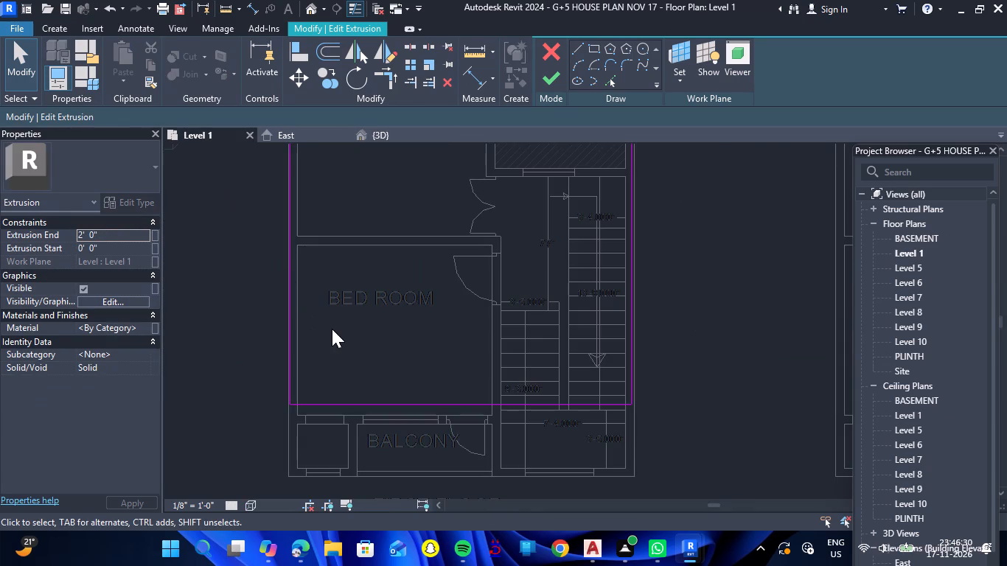
{"action": "scroll", "coordinate": [332, 329], "scroll_direction": "down", "scroll_amount": 2}
{"action": "scroll", "coordinate": [374, 389], "scroll_direction": "up", "scroll_amount": 3}
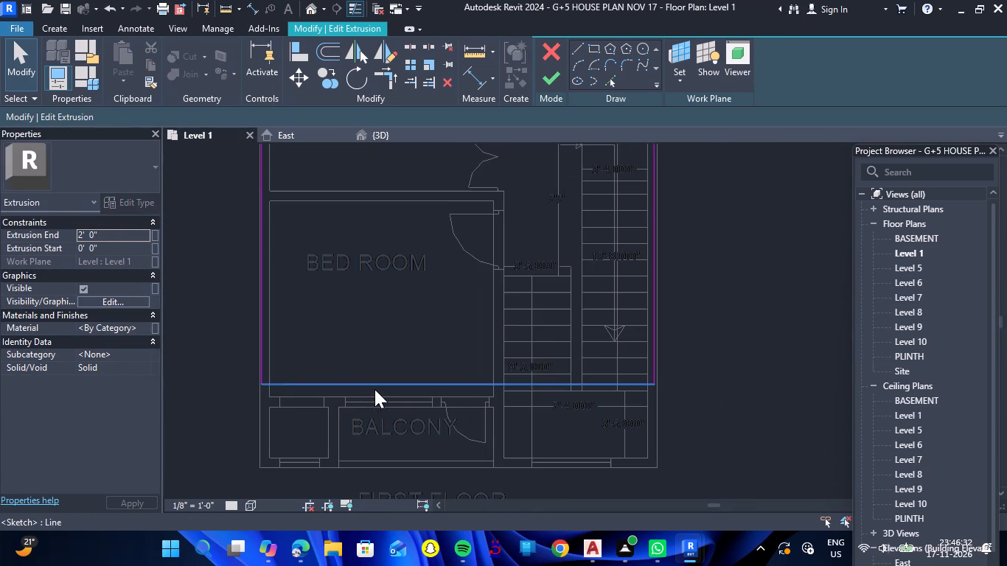
{"action": "left_click", "coordinate": [377, 388]}
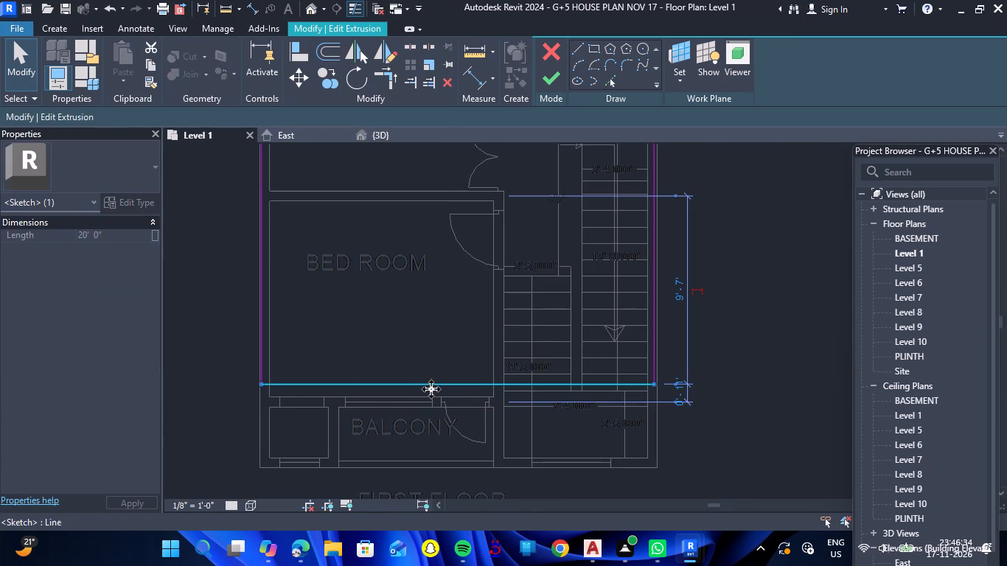
{"action": "key", "text": "Down"}
{"action": "key", "text": "Down"}
{"action": "key", "text": "Down"}
{"action": "key", "text": "Down"}
{"action": "key", "text": "Down"}
{"action": "key", "text": "Down"}
{"action": "key", "text": "Down"}
{"action": "key", "text": "Down"}
{"action": "key", "text": "Down"}
{"action": "key", "text": "Down"}
{"action": "key", "text": "Down"}
{"action": "key", "text": "Down"}
{"action": "key", "text": "Down"}
{"action": "key", "text": "Down"}
{"action": "key", "text": "Down"}
{"action": "key", "text": "Down"}
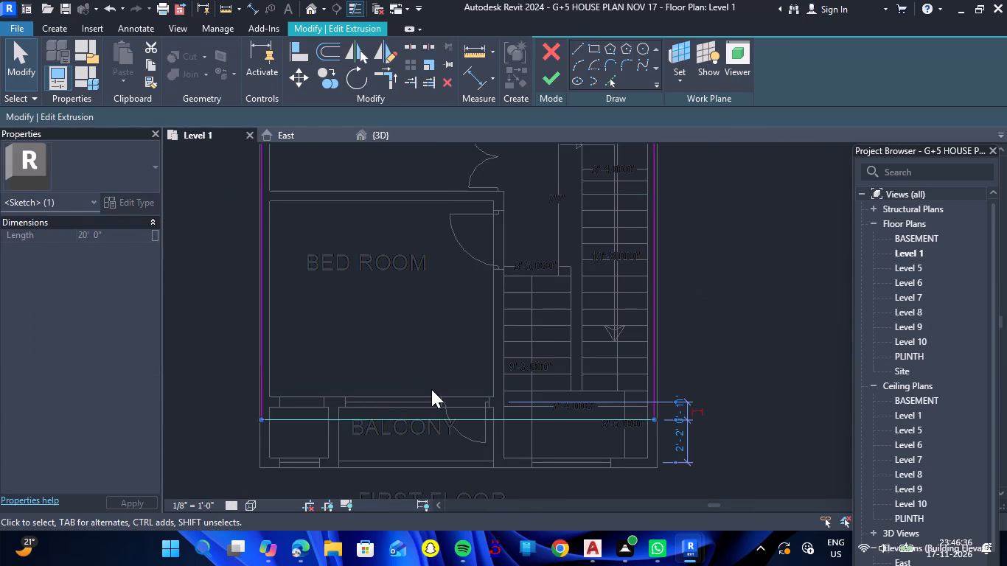
{"action": "key", "text": "Down"}
{"action": "key", "text": "Down"}
{"action": "key", "text": "Down"}
{"action": "key", "text": "Down"}
{"action": "key", "text": "Down"}
{"action": "key", "text": "Down"}
{"action": "key", "text": "Down"}
{"action": "key", "text": "Down"}
{"action": "key", "text": "Down"}
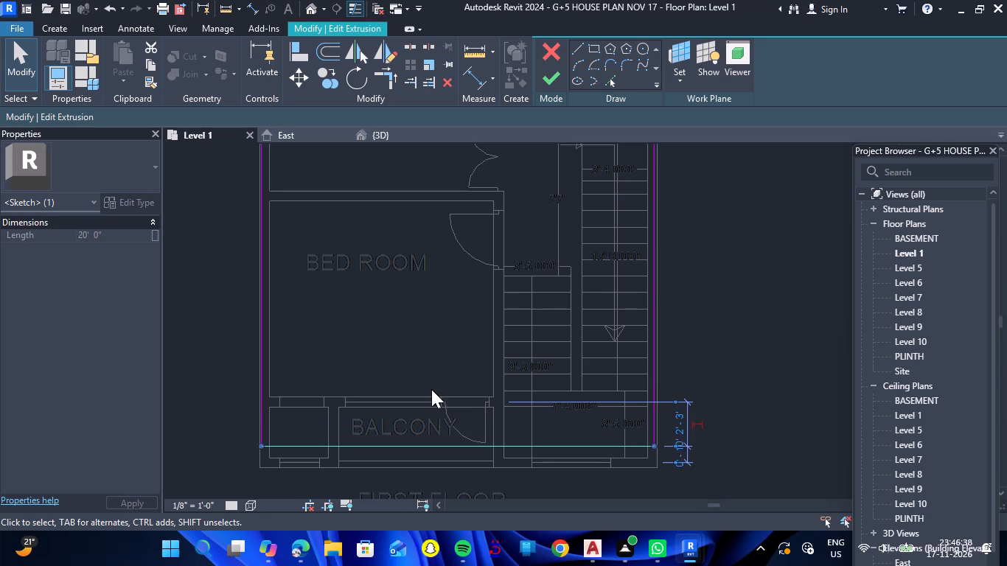
{"action": "key", "text": "Down"}
{"action": "key", "text": "Down"}
{"action": "key", "text": "Down"}
{"action": "key", "text": "Down"}
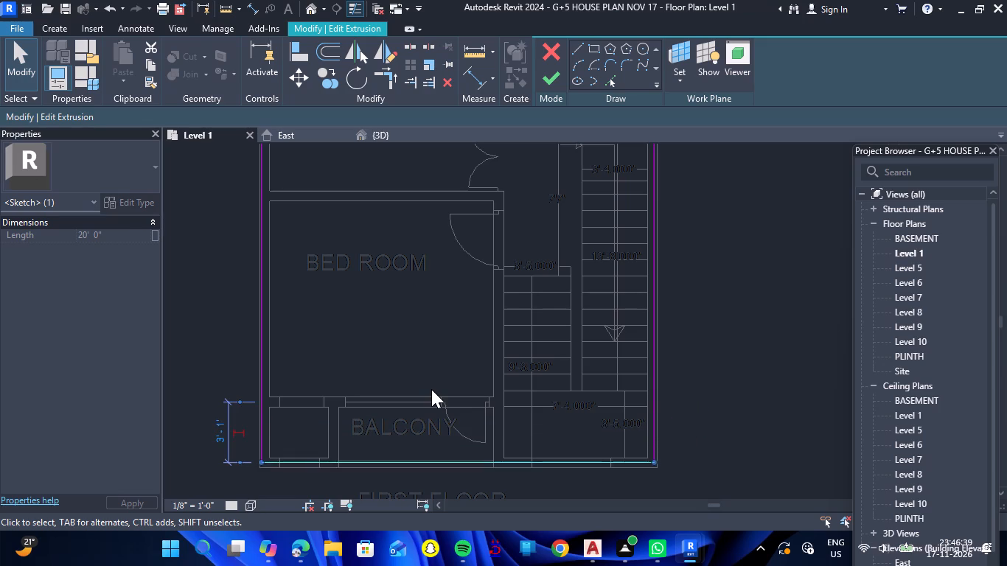
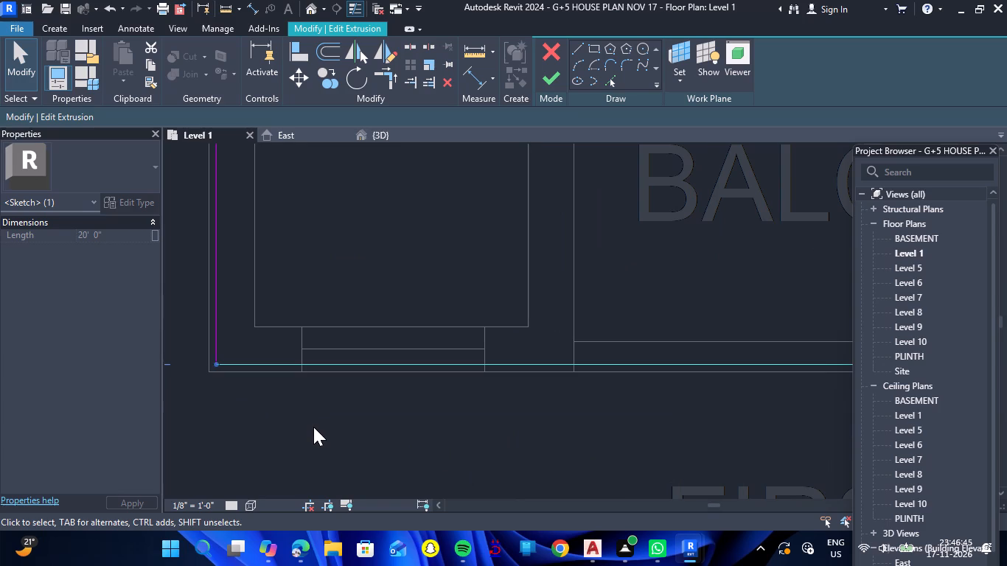
Nudge the balcony-side sketch line outward to the First Floor plan's outer wall line and finish the extrusion sketch.
{"action": "key", "text": "Down"}
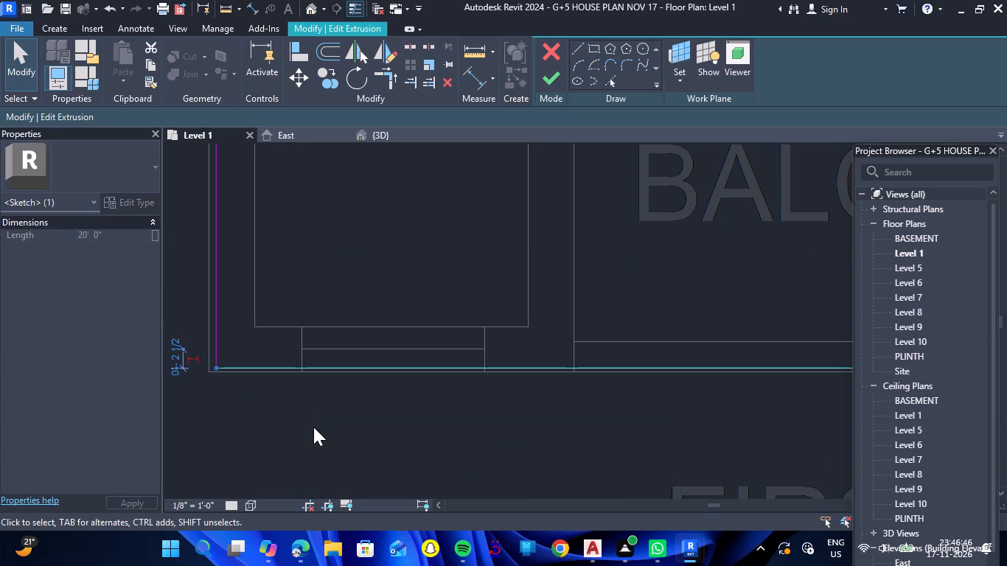
{"action": "scroll", "coordinate": [349, 453], "scroll_direction": "down", "scroll_amount": 15}
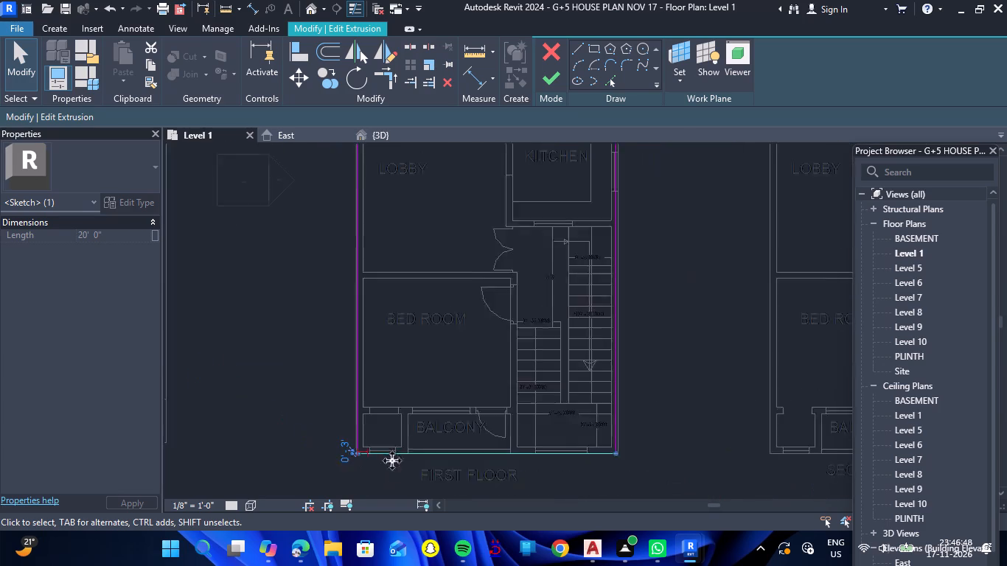
{"action": "scroll", "coordinate": [494, 430], "scroll_direction": "down", "scroll_amount": 3}
{"action": "scroll", "coordinate": [484, 188], "scroll_direction": "up", "scroll_amount": 7}
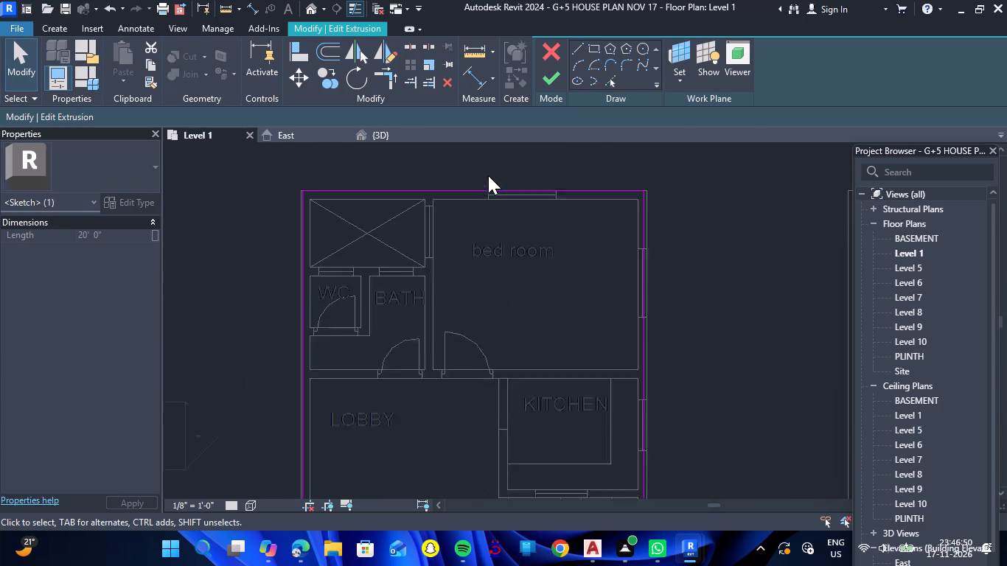
{"action": "left_click", "coordinate": [544, 83]}
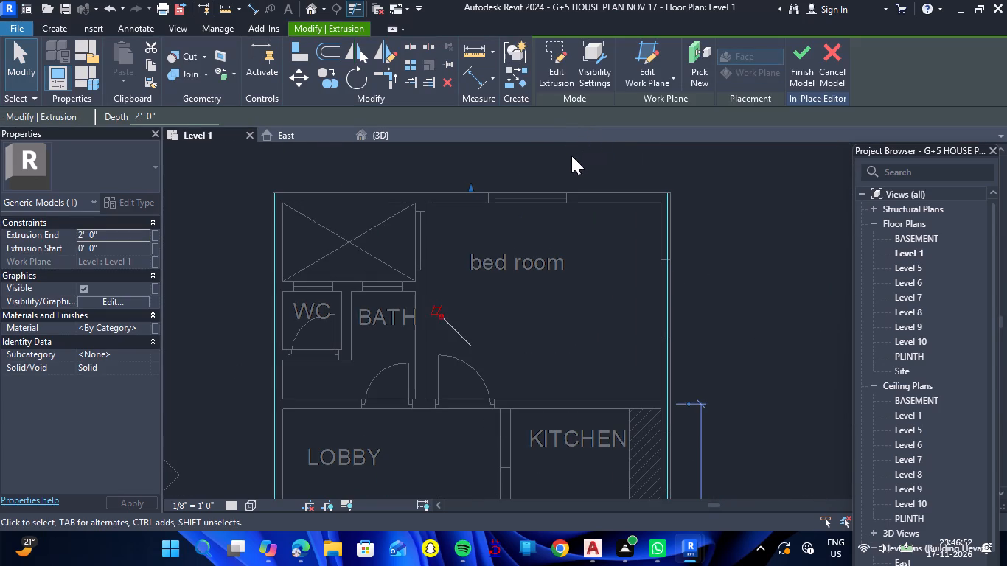
Examine in 3D how the extruded band meets the walls above at the front corner and along the adjoining long side.
{"action": "left_click", "coordinate": [388, 138]}
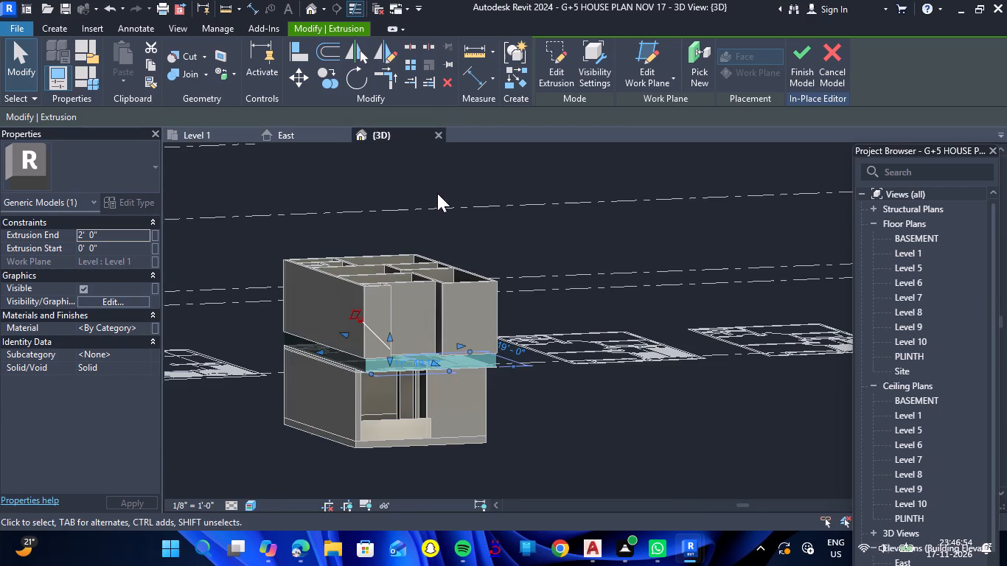
{"action": "left_click", "coordinate": [241, 444]}
{"action": "scroll", "coordinate": [332, 378], "scroll_direction": "up", "scroll_amount": 3}
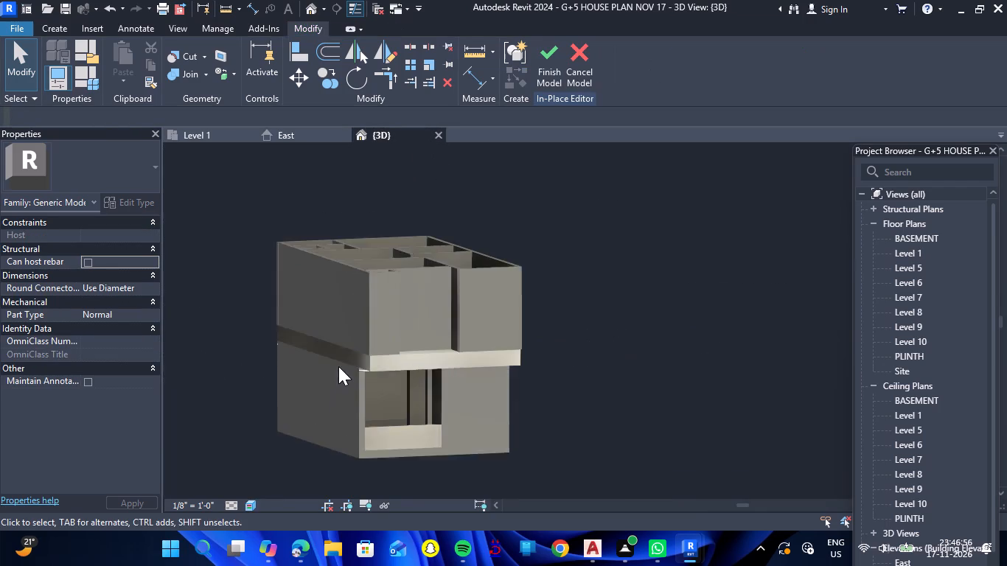
{"action": "scroll", "coordinate": [338, 366], "scroll_direction": "up", "scroll_amount": 9}
{"action": "scroll", "coordinate": [324, 371], "scroll_direction": "down", "scroll_amount": 9}
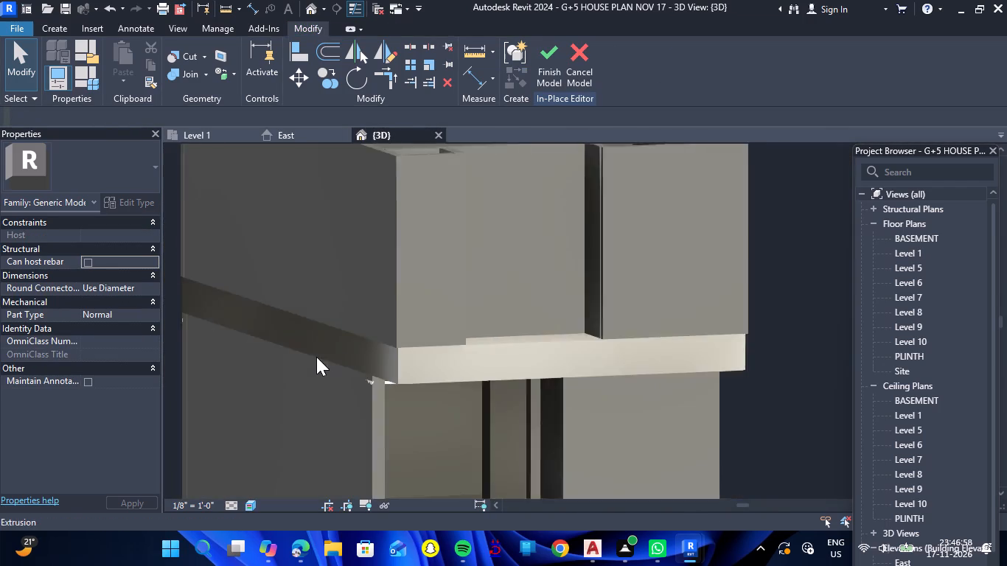
{"action": "scroll", "coordinate": [368, 335], "scroll_direction": "up", "scroll_amount": 13}
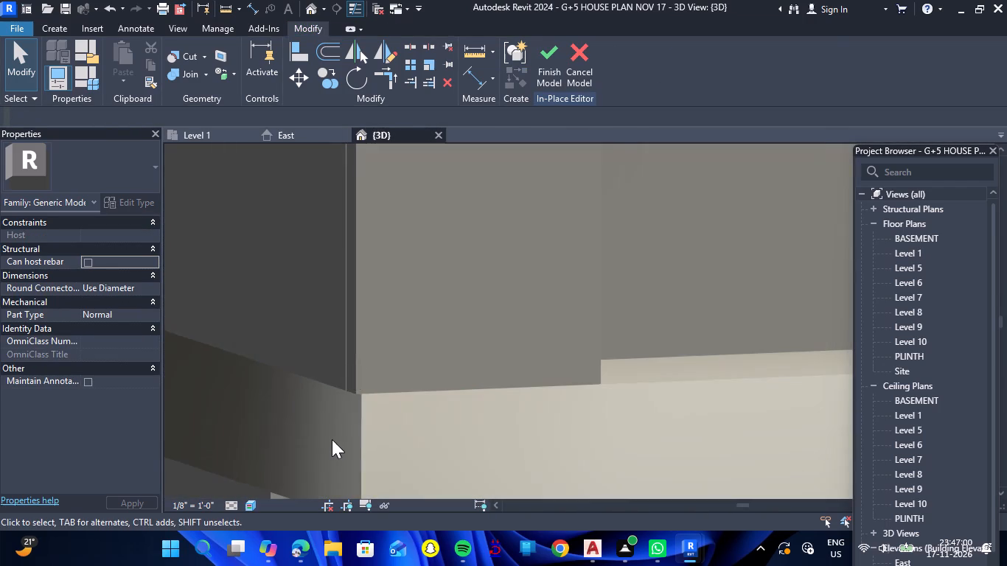
{"action": "scroll", "coordinate": [332, 411], "scroll_direction": "up", "scroll_amount": 8}
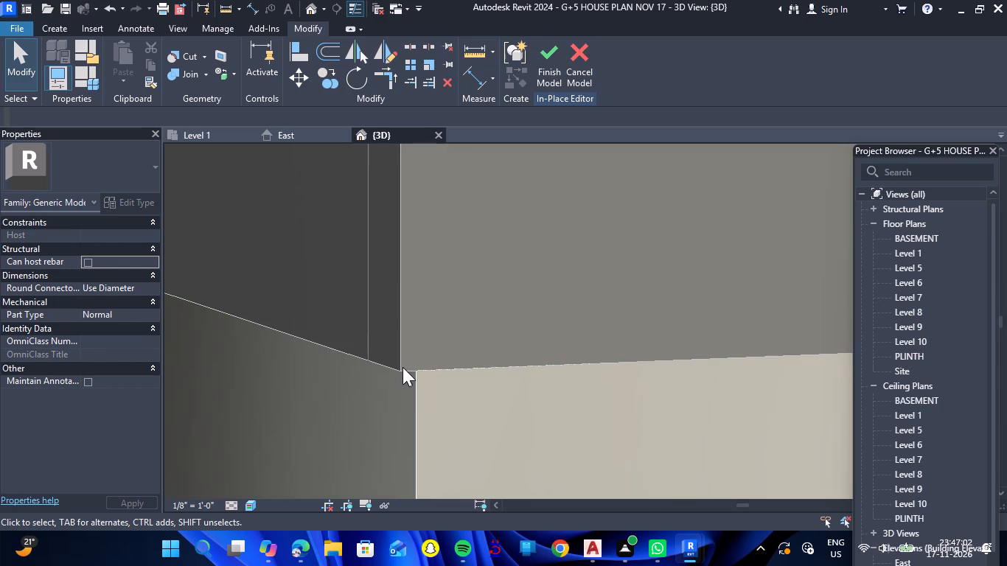
{"action": "left_click_drag", "start_coordinate": [328, 408], "coordinate": [326, 408], "text": "shift"}
{"action": "right_click_drag", "start_coordinate": [328, 408], "coordinate": [326, 408], "text": "shift"}
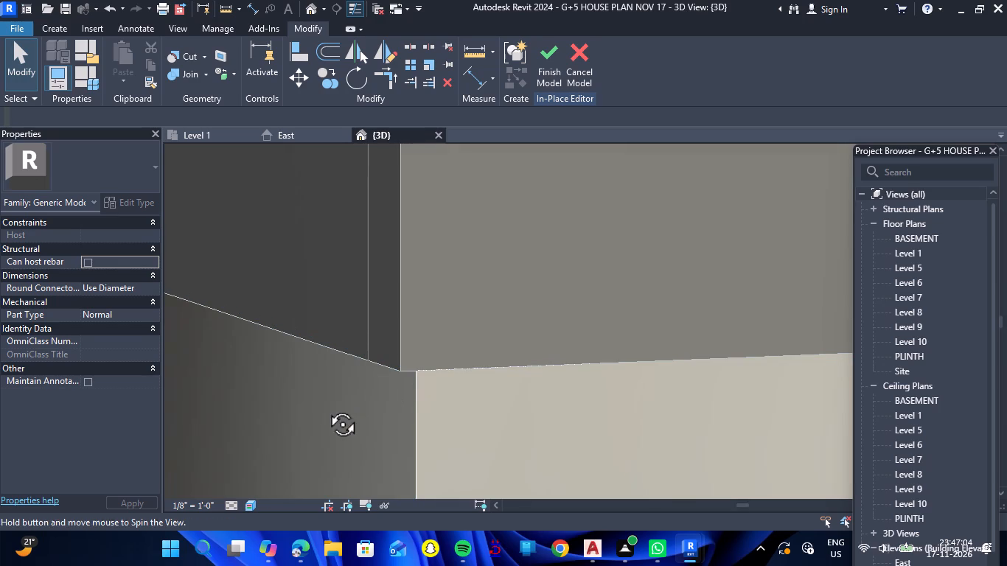
{"action": "left_click_drag", "start_coordinate": [326, 408], "coordinate": [373, 267], "text": "shift"}
{"action": "right_click_drag", "start_coordinate": [326, 408], "coordinate": [373, 267], "text": "shift"}
{"action": "scroll", "coordinate": [386, 270], "scroll_direction": "down", "scroll_amount": 14}
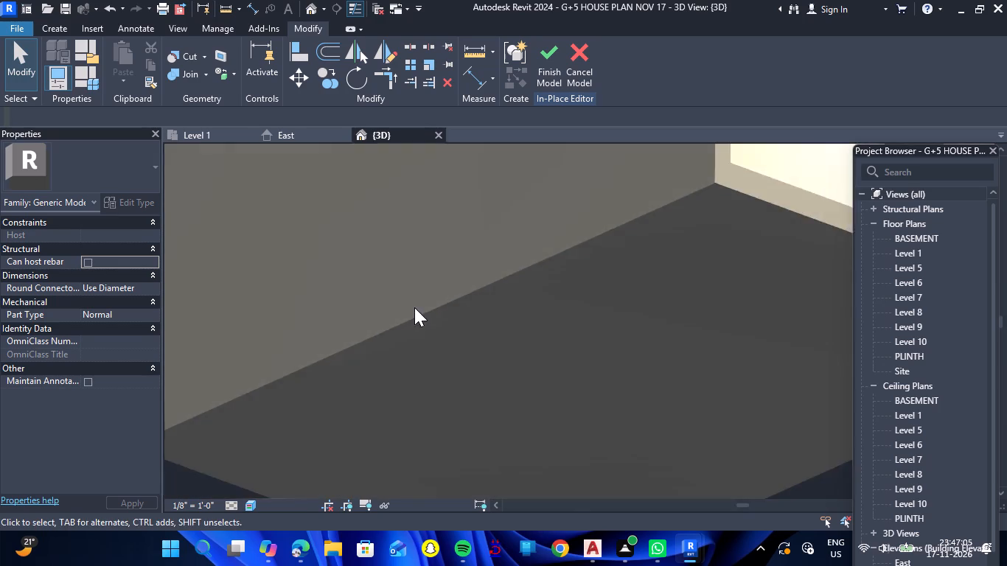
{"action": "scroll", "coordinate": [414, 308], "scroll_direction": "down", "scroll_amount": 8}
{"action": "scroll", "coordinate": [420, 192], "scroll_direction": "up", "scroll_amount": 8}
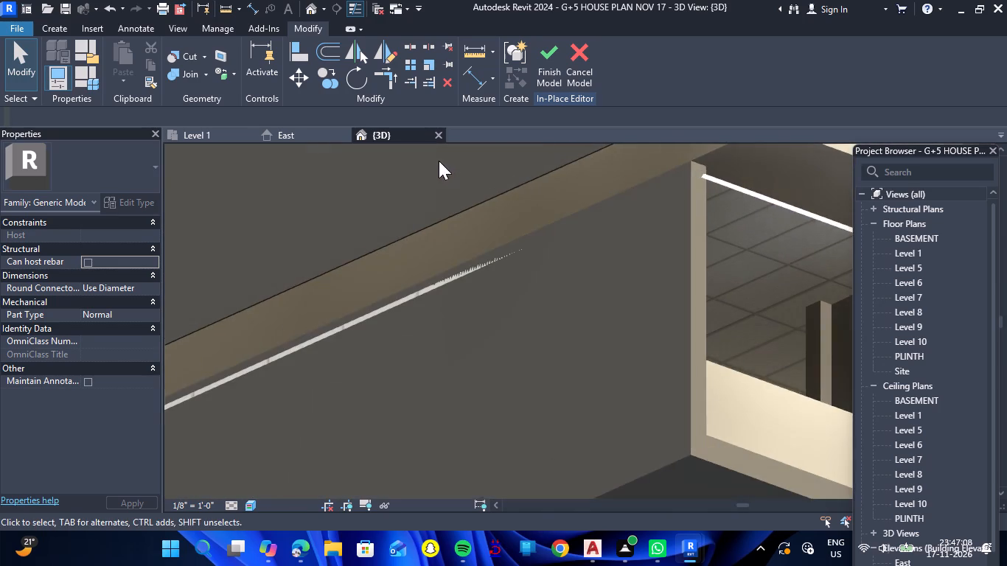
{"action": "scroll", "coordinate": [430, 186], "scroll_direction": "up", "scroll_amount": 7}
{"action": "scroll", "coordinate": [446, 303], "scroll_direction": "up", "scroll_amount": 8}
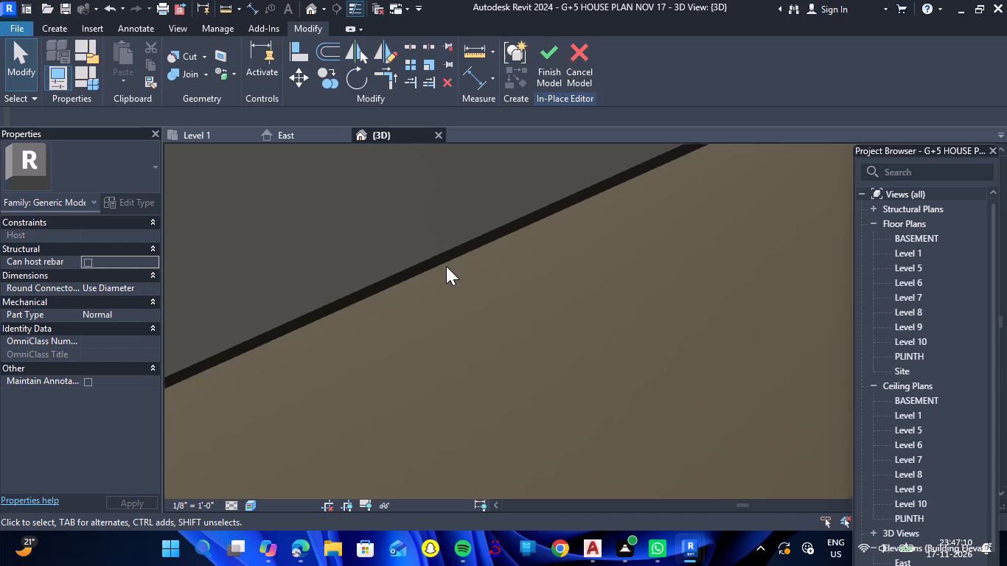
{"action": "scroll", "coordinate": [442, 261], "scroll_direction": "down", "scroll_amount": 7}
{"action": "scroll", "coordinate": [435, 268], "scroll_direction": "down", "scroll_amount": 14}
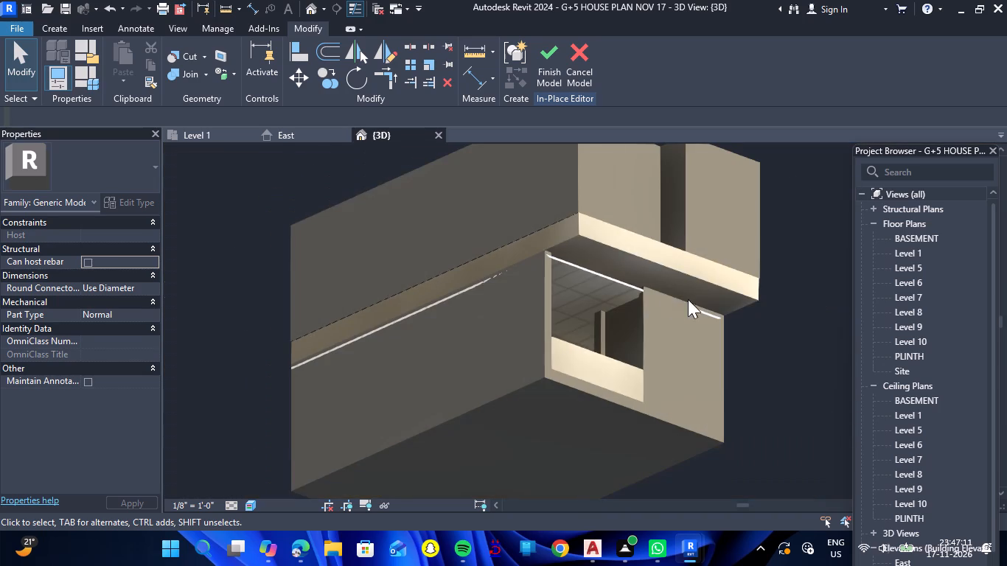
Examine in 3D how the band meets the upper walls at the other front corner and along that long side.
{"action": "left_click_drag", "start_coordinate": [749, 357], "coordinate": [563, 366], "text": "shift"}
{"action": "right_click_drag", "start_coordinate": [749, 357], "coordinate": [563, 366], "text": "shift"}
{"action": "scroll", "coordinate": [574, 368], "scroll_direction": "down", "scroll_amount": 5}
{"action": "scroll", "coordinate": [338, 290], "scroll_direction": "up", "scroll_amount": 7}
{"action": "scroll", "coordinate": [403, 337], "scroll_direction": "up", "scroll_amount": 6}
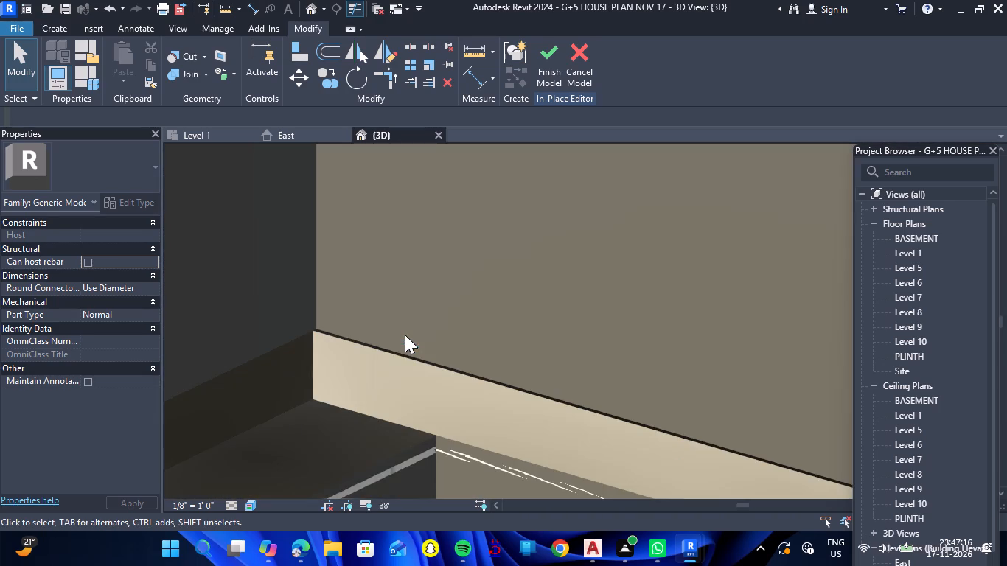
{"action": "scroll", "coordinate": [285, 354], "scroll_direction": "up", "scroll_amount": 14}
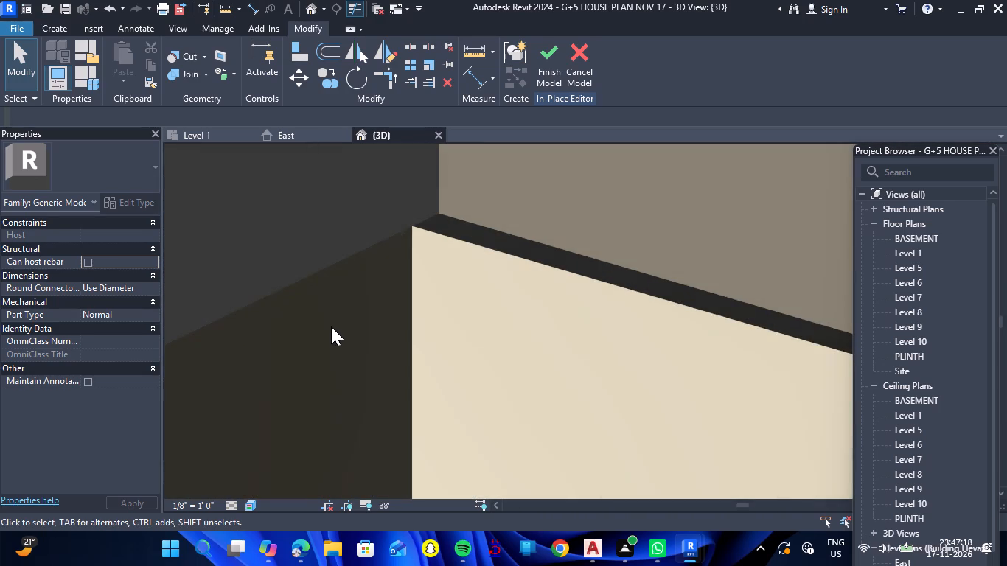
{"action": "scroll", "coordinate": [405, 267], "scroll_direction": "down", "scroll_amount": 8}
Reopen the sketch of the 2' 0" deep band extrusion for editing in the Level 1 plan.
{"action": "left_click", "coordinate": [217, 137]}
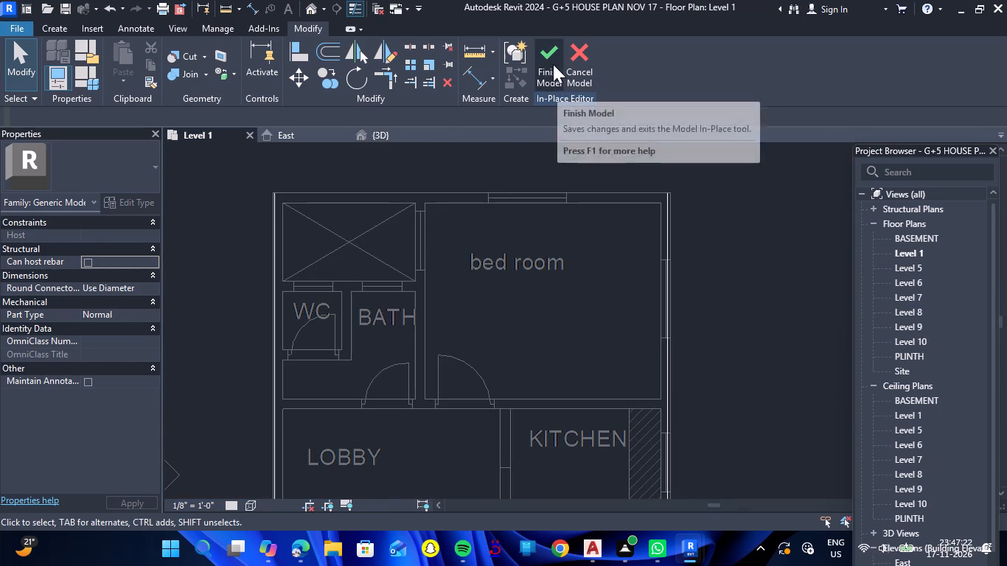
{"action": "scroll", "coordinate": [524, 237], "scroll_direction": "down", "scroll_amount": 5}
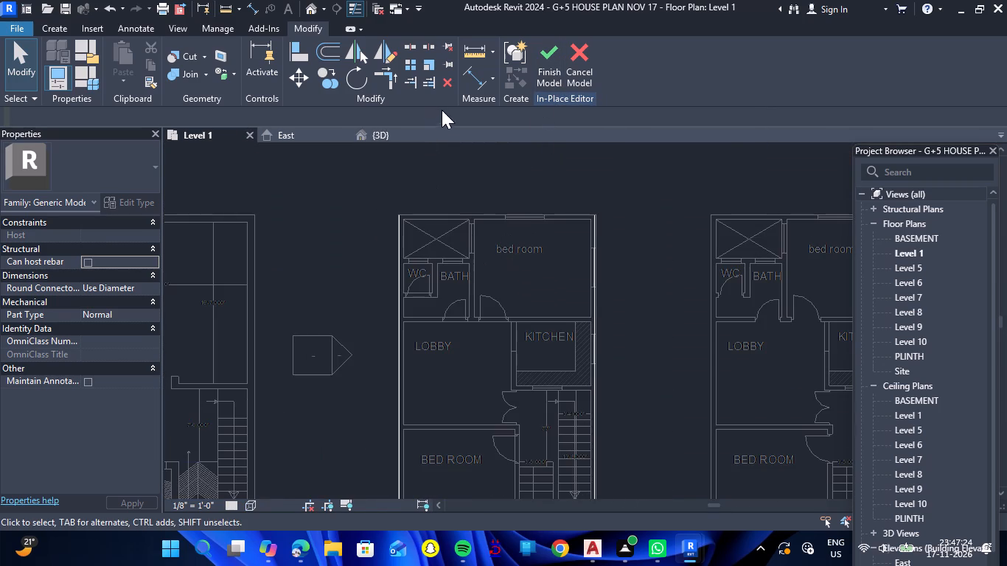
{"action": "left_click", "coordinate": [383, 135]}
{"action": "scroll", "coordinate": [461, 276], "scroll_direction": "down", "scroll_amount": 7}
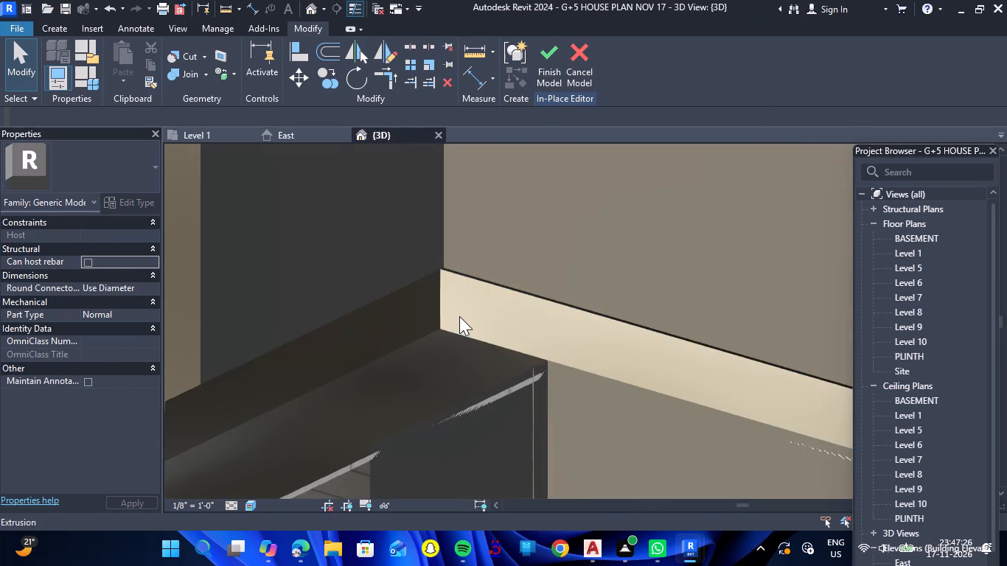
{"action": "left_click", "coordinate": [452, 325]}
{"action": "double_click", "coordinate": [450, 332]}
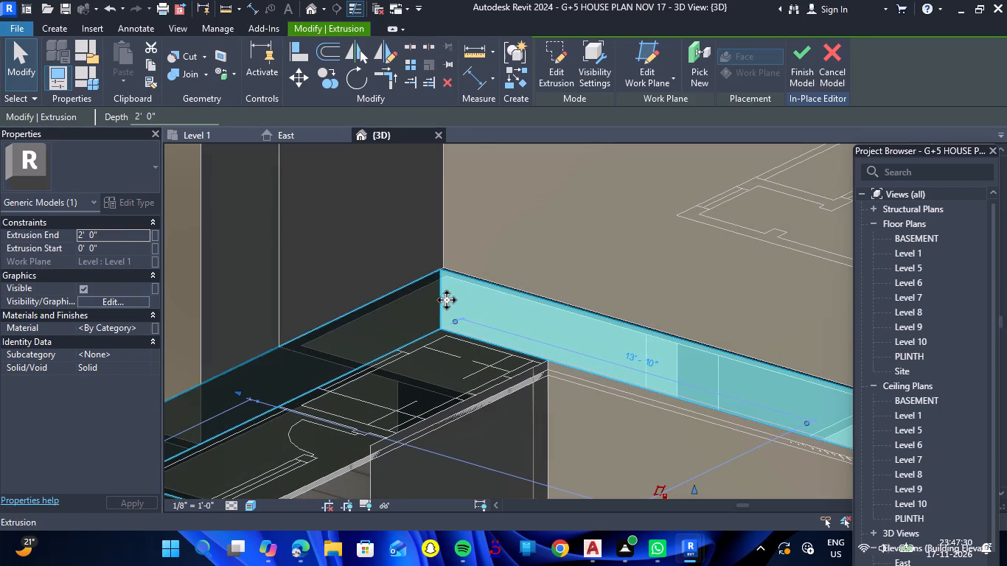
{"action": "left_click", "coordinate": [215, 136]}
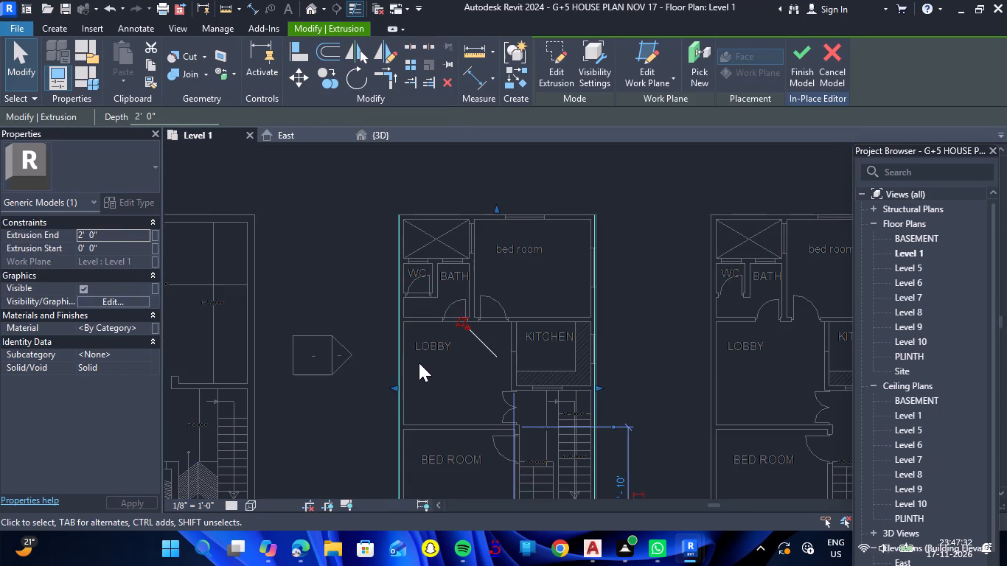
{"action": "left_click", "coordinate": [619, 319]}
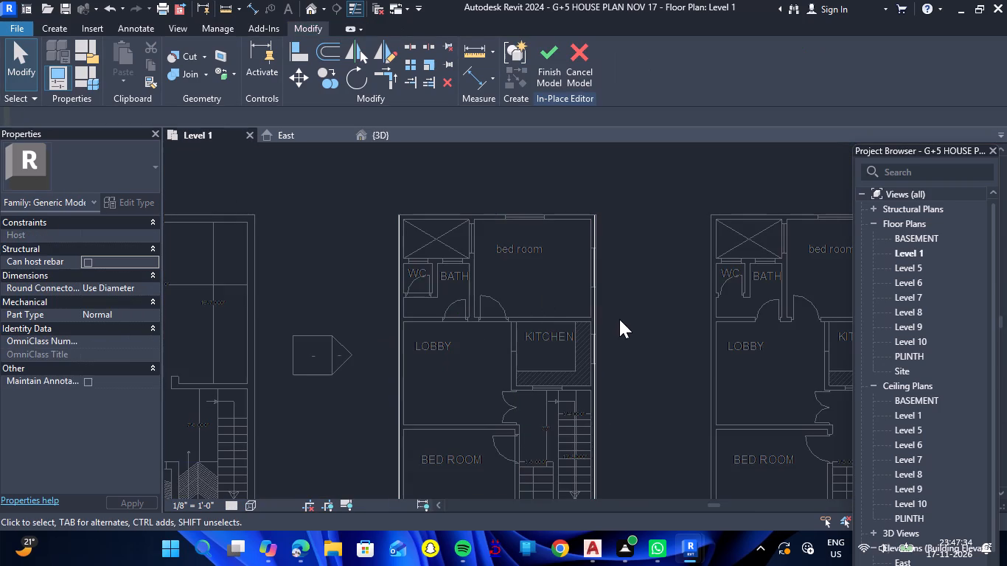
{"action": "left_click", "coordinate": [394, 275]}
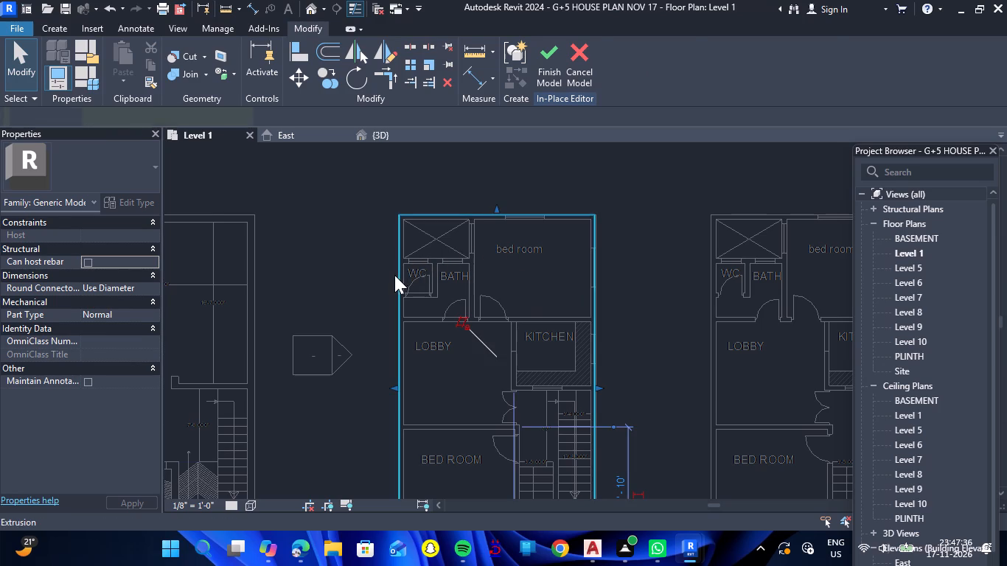
{"action": "double_click", "coordinate": [402, 282]}
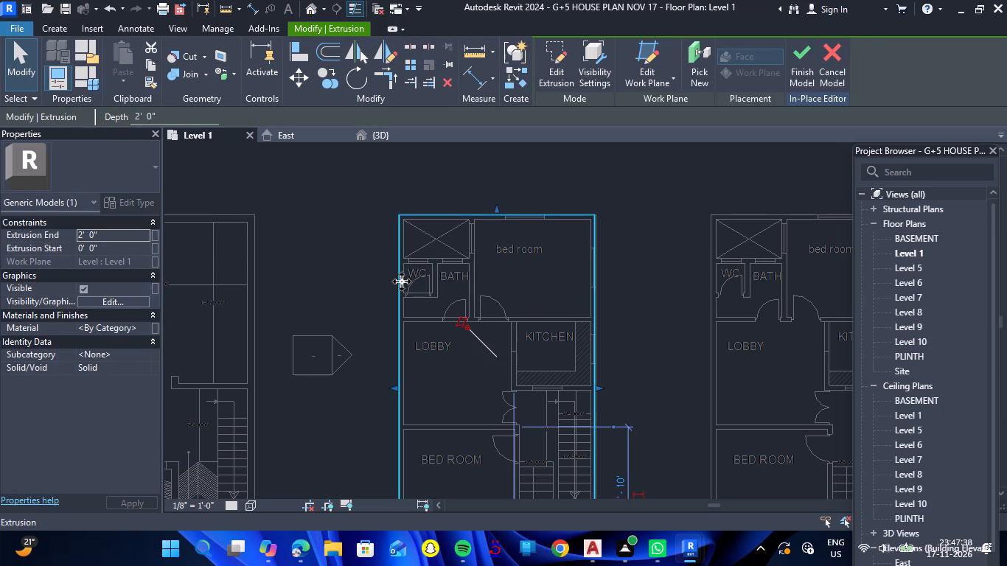
Nudge the extrusion's left-hand sketch line outward onto the First Floor plan's outer wall line.
{"action": "scroll", "coordinate": [403, 279], "scroll_direction": "down", "scroll_amount": 5}
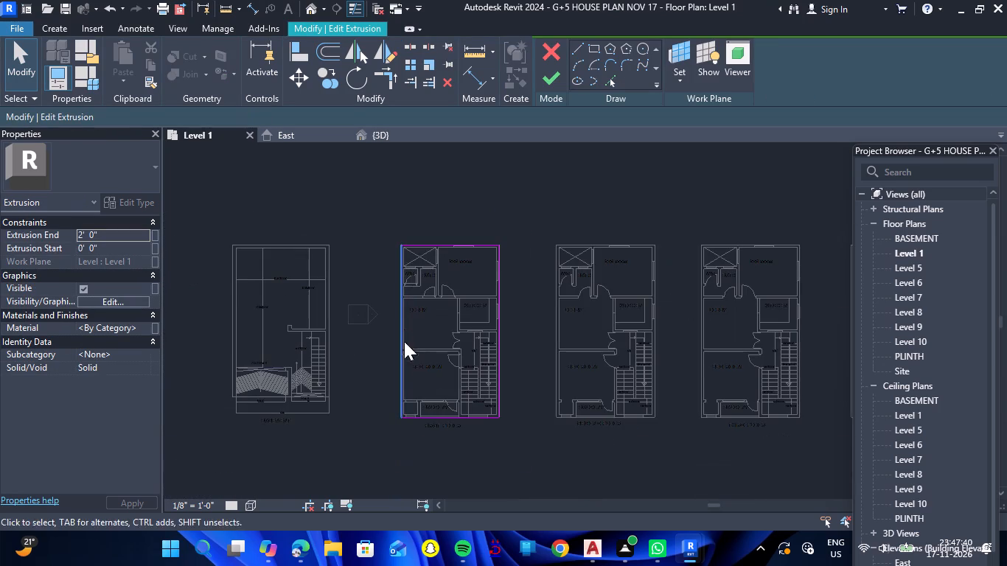
{"action": "scroll", "coordinate": [403, 413], "scroll_direction": "up", "scroll_amount": 20}
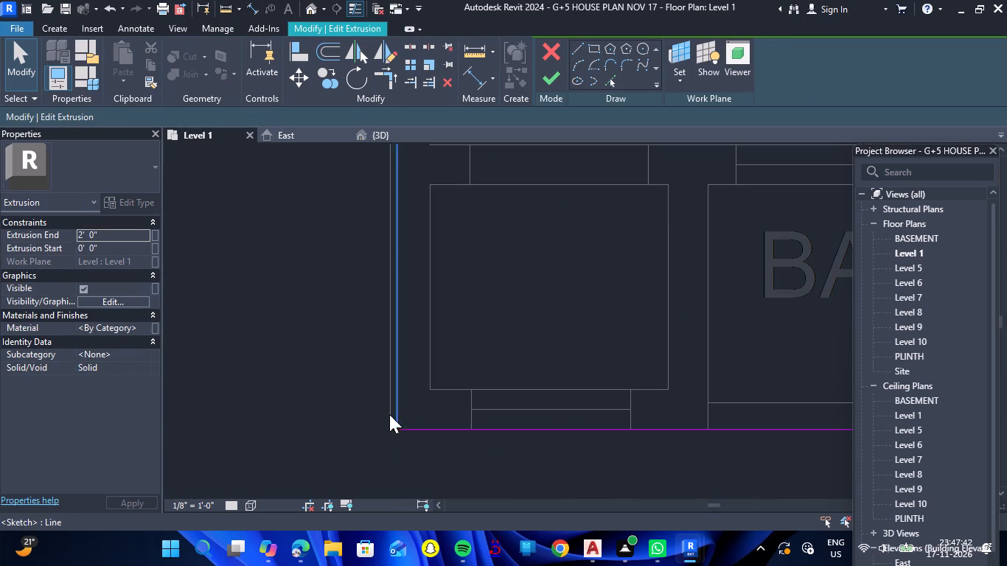
{"action": "left_click", "coordinate": [397, 410]}
{"action": "key", "text": "Left"}
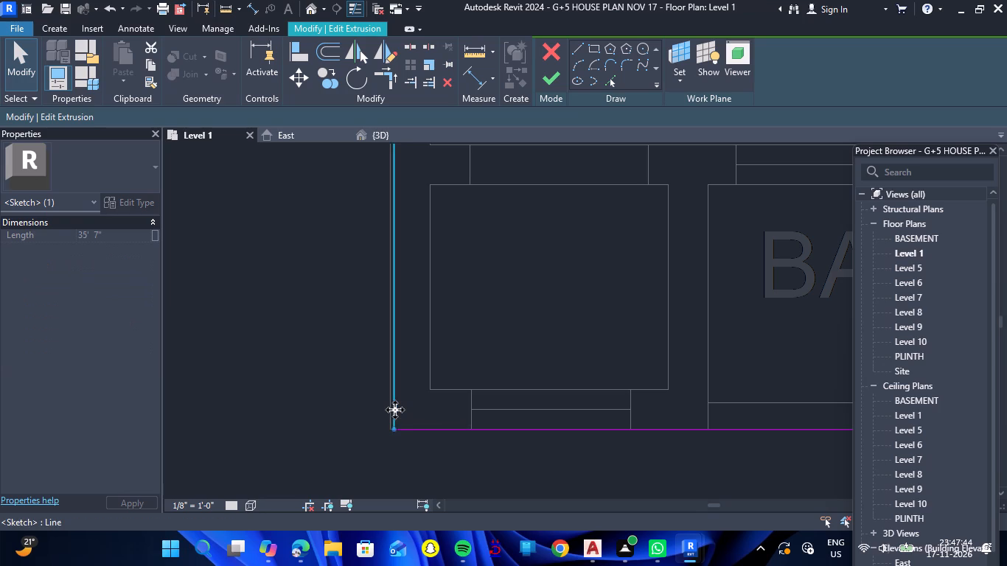
{"action": "key", "text": "Left"}
{"action": "scroll", "coordinate": [293, 273], "scroll_direction": "down", "scroll_amount": 6}
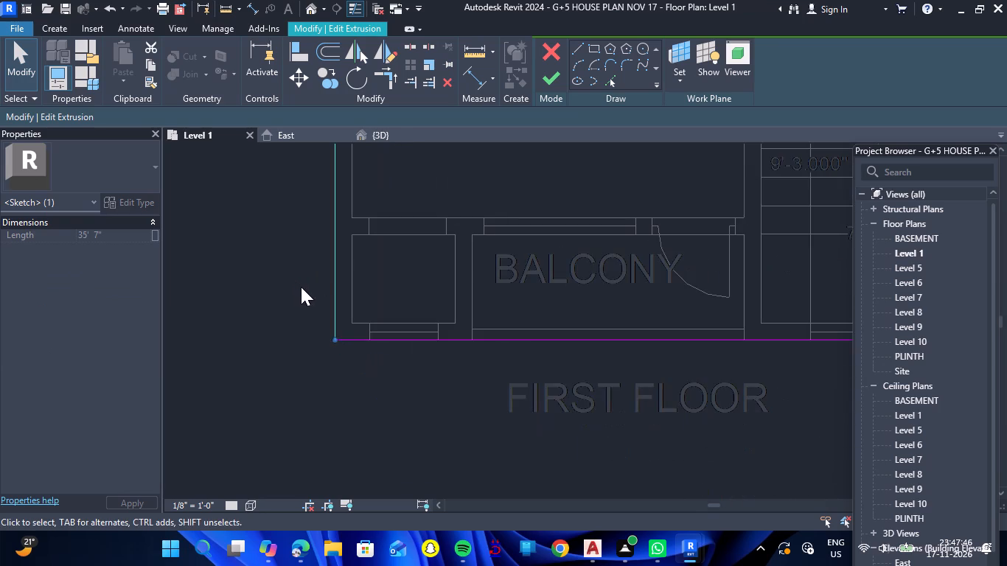
{"action": "scroll", "coordinate": [302, 287], "scroll_direction": "down", "scroll_amount": 18}
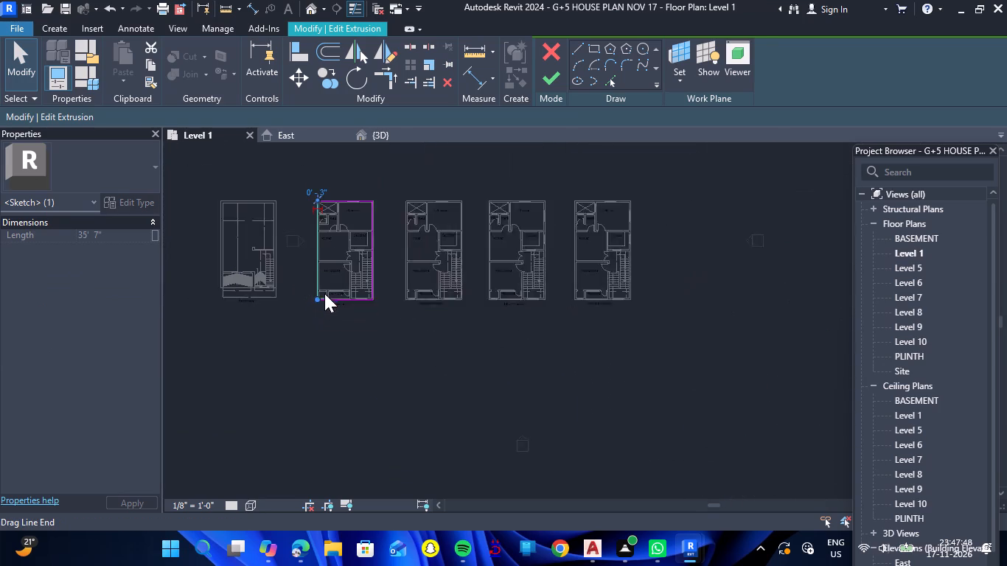
{"action": "scroll", "coordinate": [324, 293], "scroll_direction": "down", "scroll_amount": 1}
{"action": "scroll", "coordinate": [366, 277], "scroll_direction": "up", "scroll_amount": 8}
{"action": "key", "text": "Escape"}
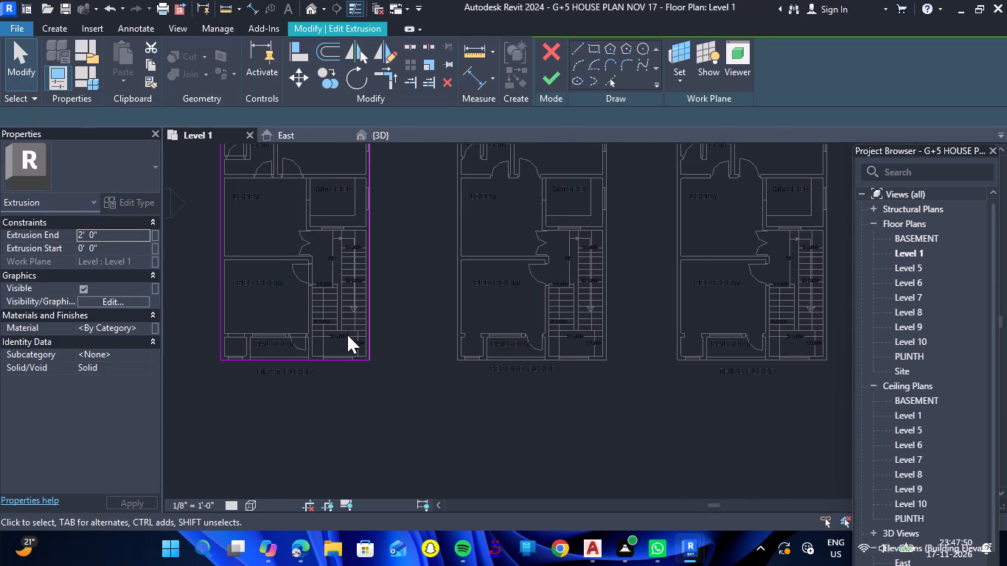
Nudge the extrusion's right-hand sketch line beside the stairs outward toward the First Floor plan's outer wall line.
{"action": "scroll", "coordinate": [347, 335], "scroll_direction": "up", "scroll_amount": 14}
{"action": "left_click", "coordinate": [399, 404]}
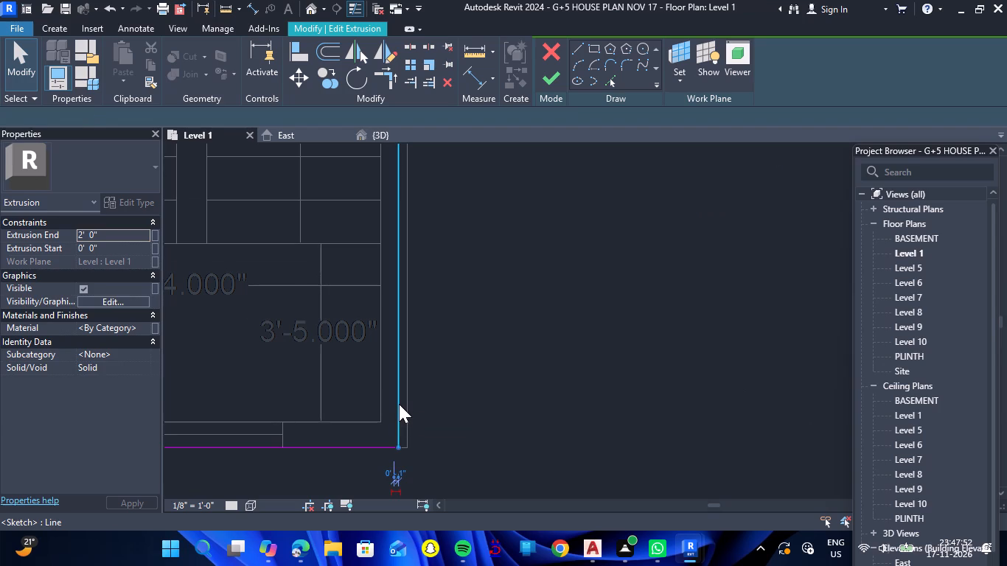
{"action": "key", "text": "Right"}
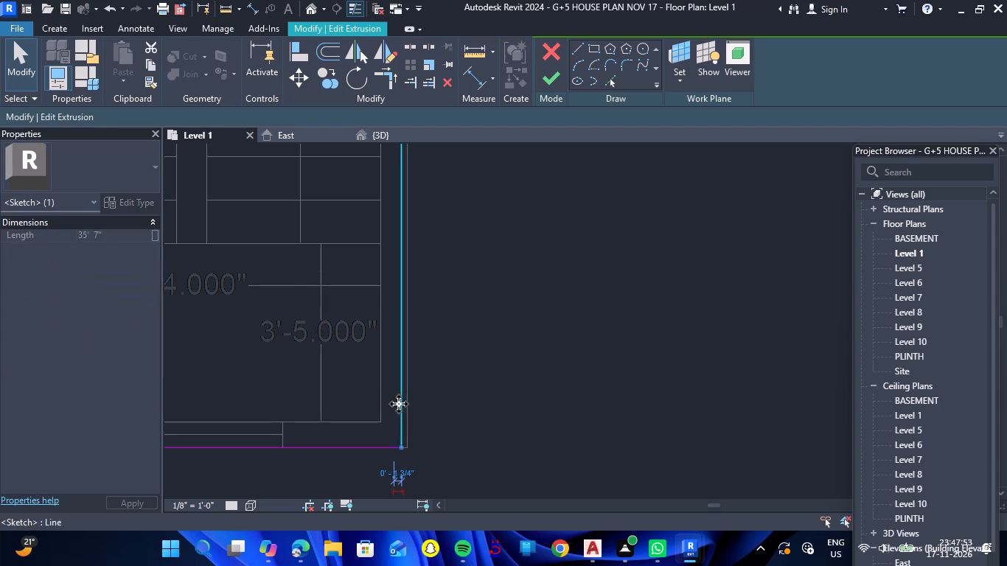
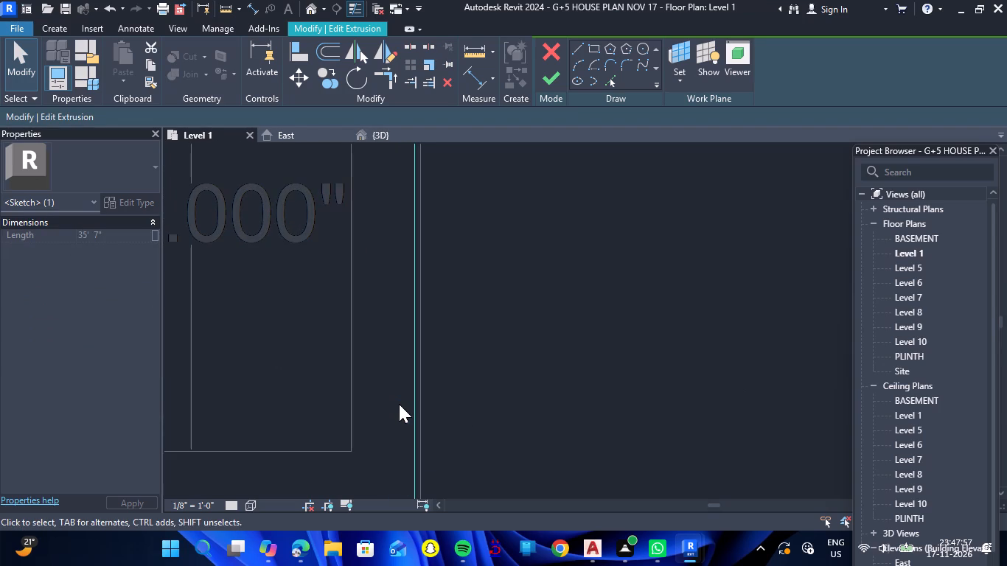
Nudge the extrusion's right-hand sketch line outward onto the First Floor plan's outer wall line.
{"action": "key", "text": "Right"}
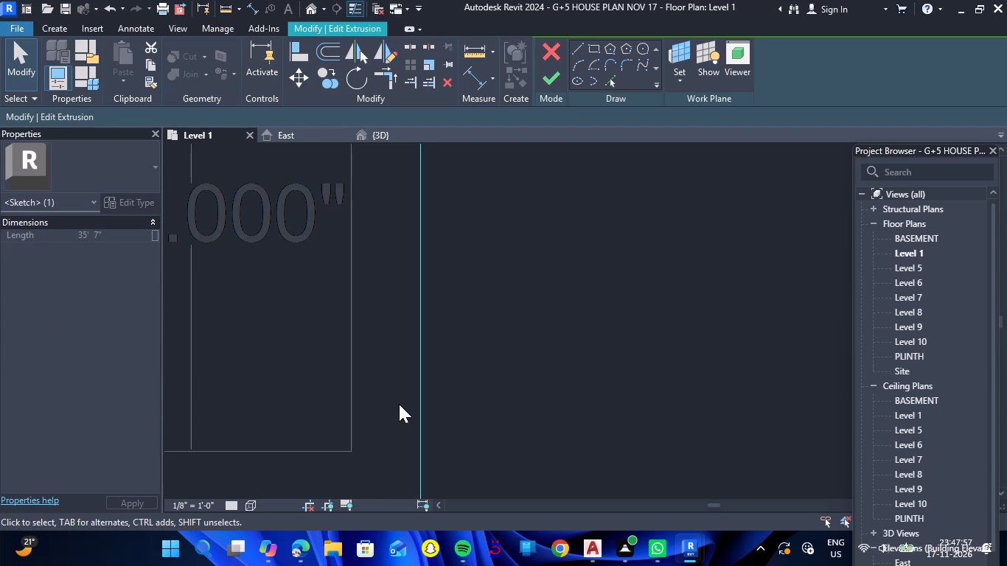
{"action": "key", "text": "Escape"}
Check the sketch outline around the First Floor plan, finish the extrusion sketch, and complete the in-place model from the 3D view.
{"action": "scroll", "coordinate": [408, 362], "scroll_direction": "down", "scroll_amount": 8}
{"action": "scroll", "coordinate": [474, 352], "scroll_direction": "down", "scroll_amount": 13}
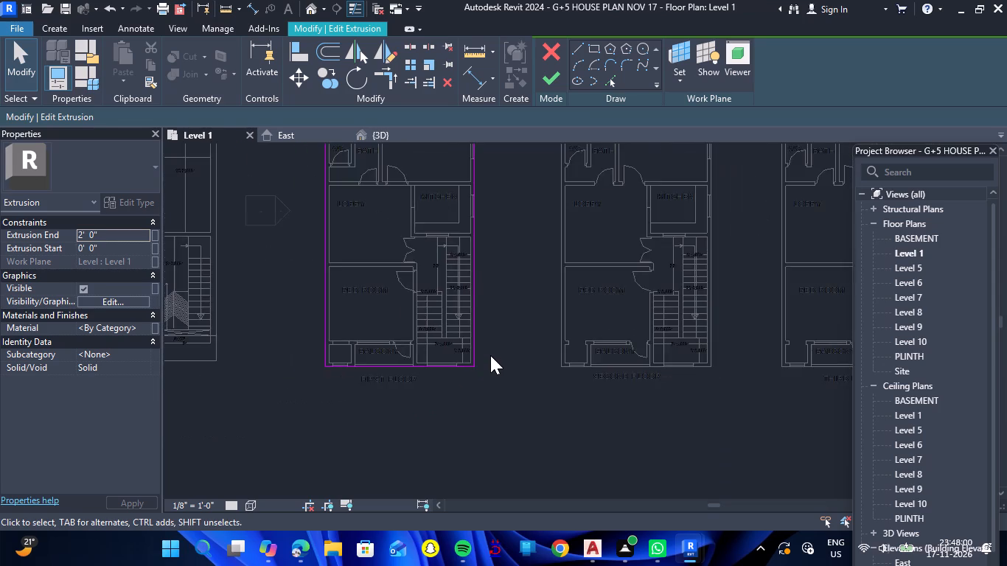
{"action": "scroll", "coordinate": [490, 355], "scroll_direction": "down", "scroll_amount": 3}
{"action": "scroll", "coordinate": [417, 198], "scroll_direction": "up", "scroll_amount": 15}
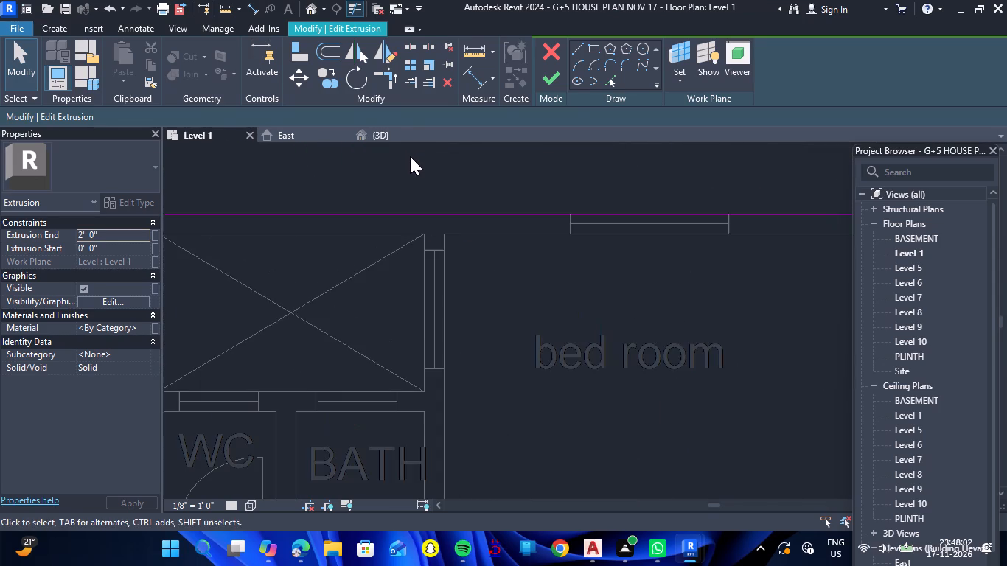
{"action": "scroll", "coordinate": [475, 220], "scroll_direction": "down", "scroll_amount": 5}
{"action": "scroll", "coordinate": [711, 239], "scroll_direction": "up", "scroll_amount": 9}
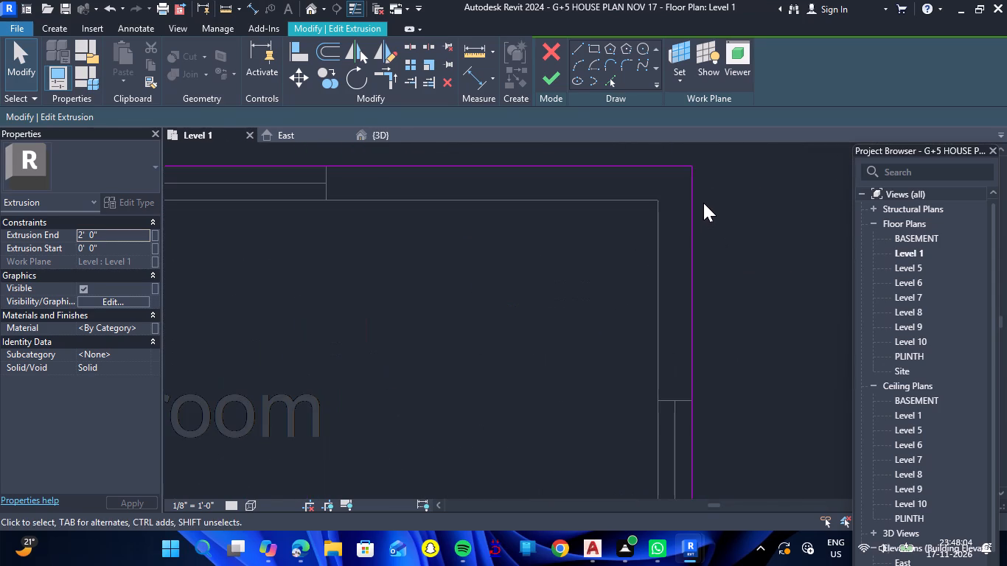
{"action": "scroll", "coordinate": [694, 187], "scroll_direction": "down", "scroll_amount": 8}
{"action": "left_click", "coordinate": [562, 79]}
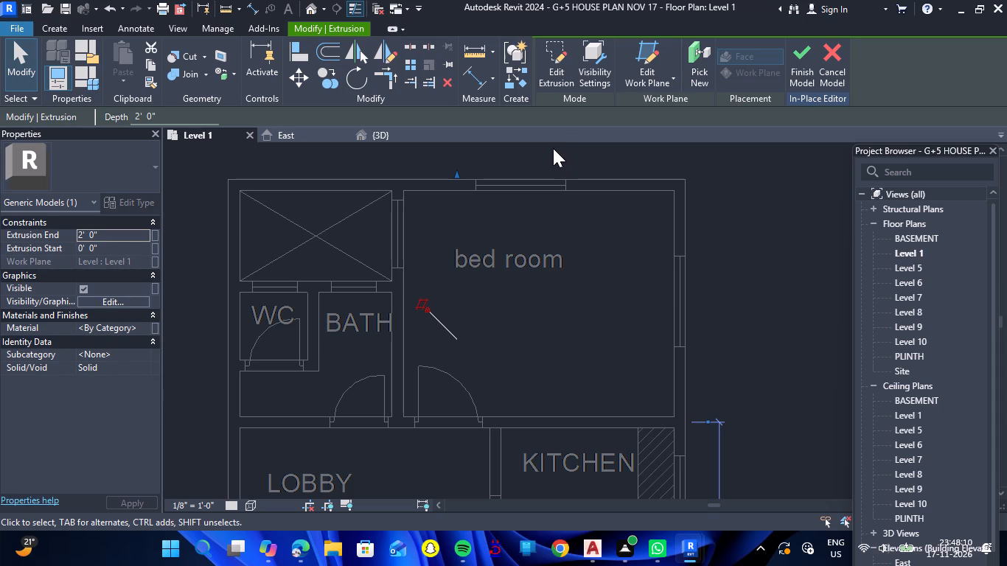
{"action": "scroll", "coordinate": [553, 148], "scroll_direction": "down", "scroll_amount": 8}
{"action": "left_click", "coordinate": [638, 203]}
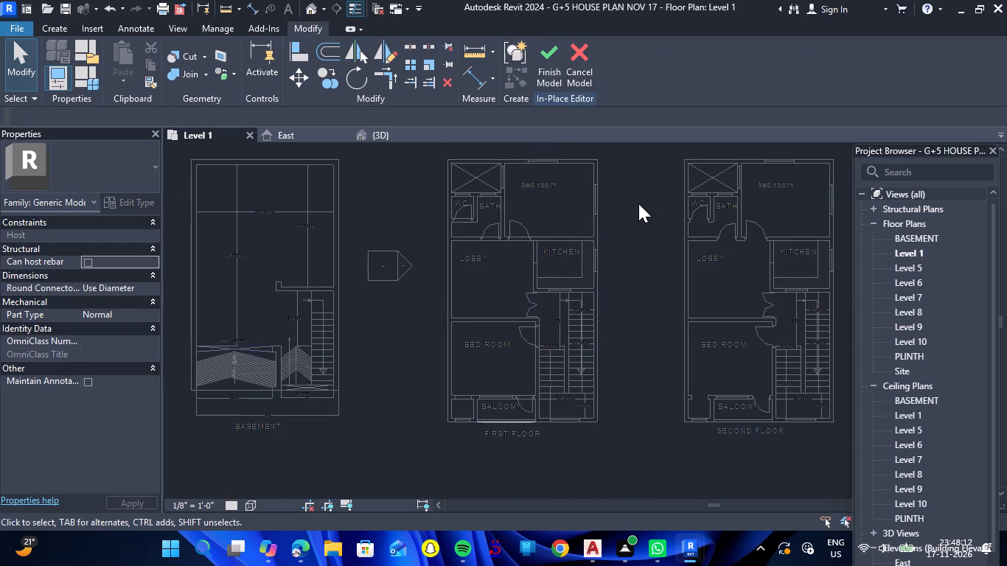
{"action": "left_click", "coordinate": [372, 138]}
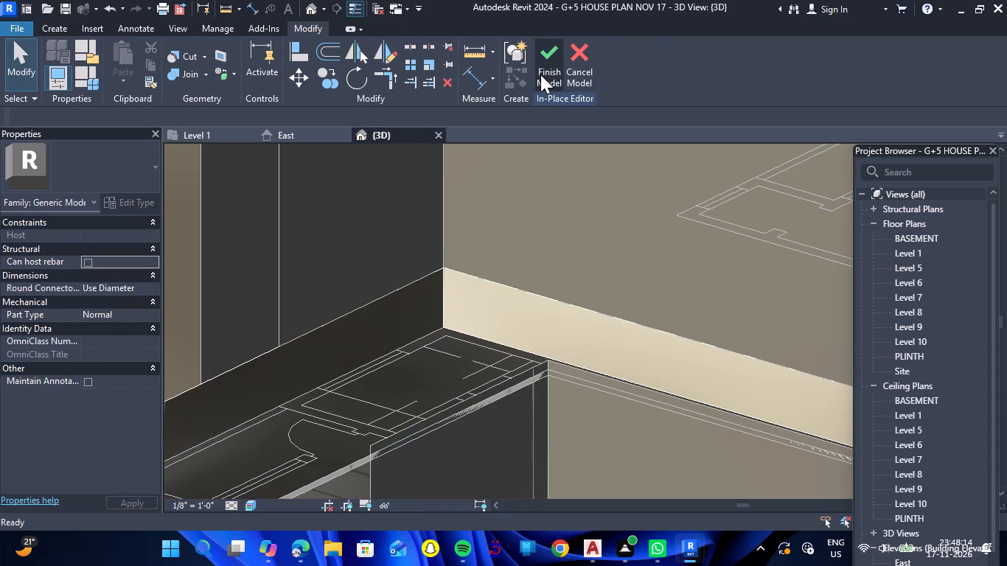
{"action": "left_click", "coordinate": [540, 74]}
Examine in 3D how the edited band sits between the basement and first-floor walls from the front and above.
{"action": "scroll", "coordinate": [520, 209], "scroll_direction": "down", "scroll_amount": 12}
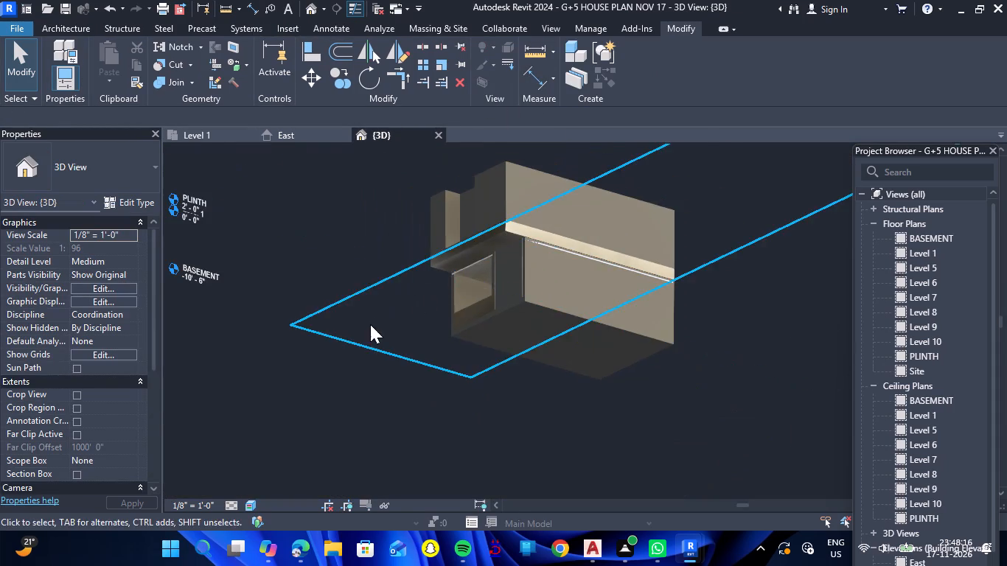
{"action": "left_click_drag", "start_coordinate": [351, 384], "coordinate": [364, 433], "text": "shift"}
{"action": "right_click_drag", "start_coordinate": [351, 384], "coordinate": [364, 433], "text": "shift"}
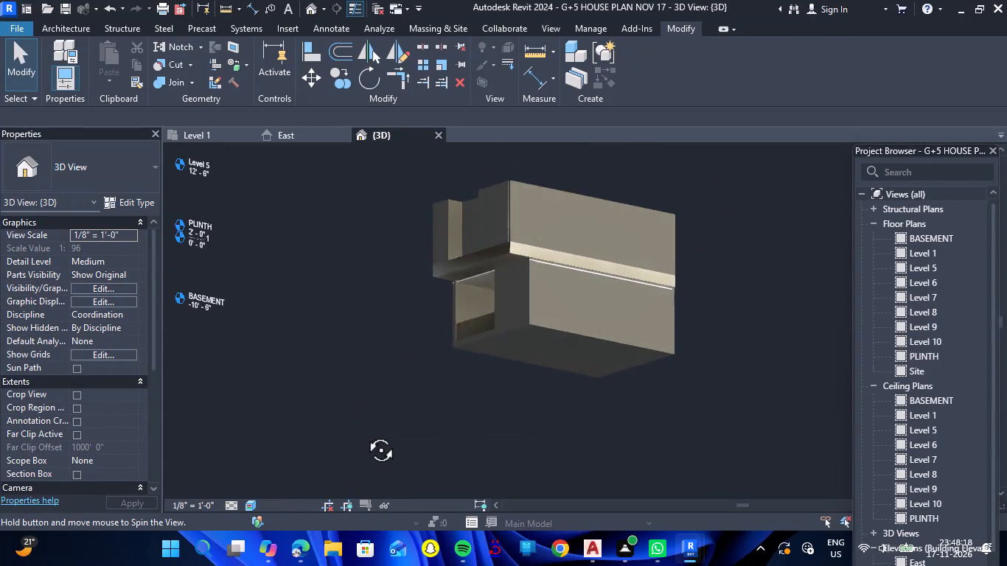
{"action": "right_click_drag", "start_coordinate": [364, 433], "coordinate": [458, 525], "text": "shift"}
{"action": "left_click_drag", "start_coordinate": [364, 433], "coordinate": [458, 525], "text": "shift"}
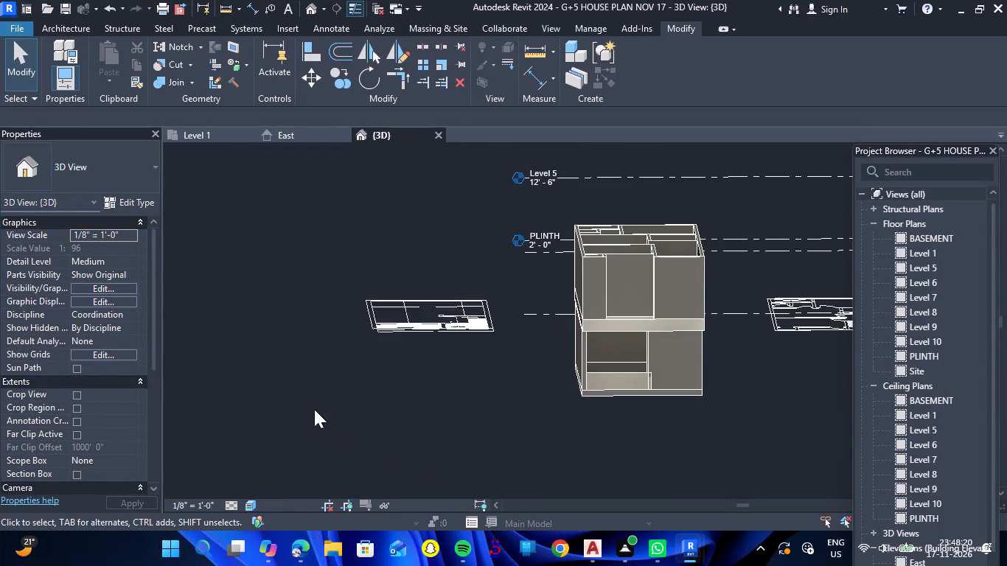
{"action": "left_click", "coordinate": [305, 378]}
{"action": "scroll", "coordinate": [332, 340], "scroll_direction": "down", "scroll_amount": 5}
{"action": "scroll", "coordinate": [492, 301], "scroll_direction": "up", "scroll_amount": 3}
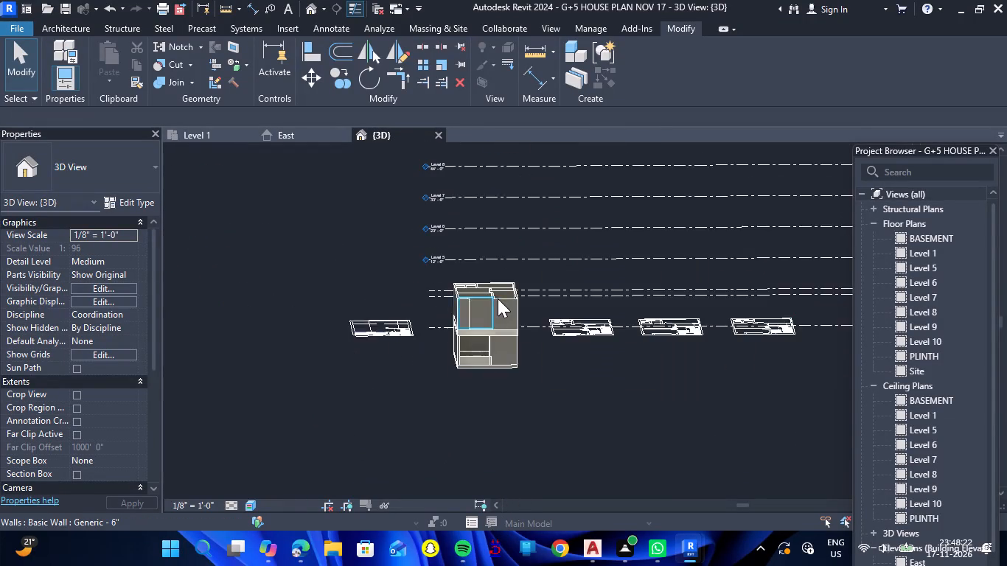
{"action": "scroll", "coordinate": [498, 298], "scroll_direction": "up", "scroll_amount": 3}
{"action": "scroll", "coordinate": [489, 280], "scroll_direction": "down", "scroll_amount": 2}
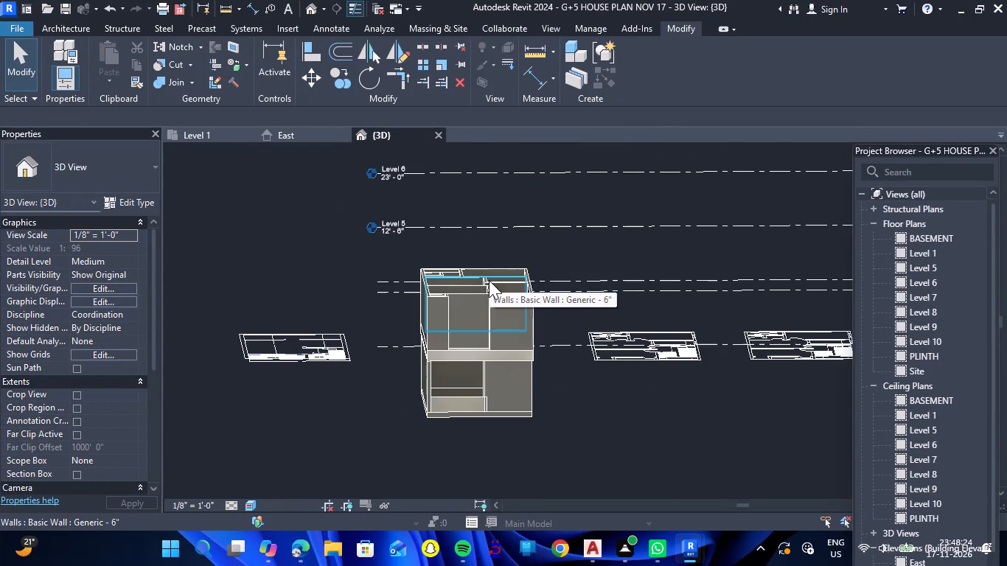
Examine the First Floor plan in the Level 1 view around the bedroom, WC and bath walls.
{"action": "left_click", "coordinate": [213, 141]}
{"action": "scroll", "coordinate": [428, 323], "scroll_direction": "down", "scroll_amount": 3}
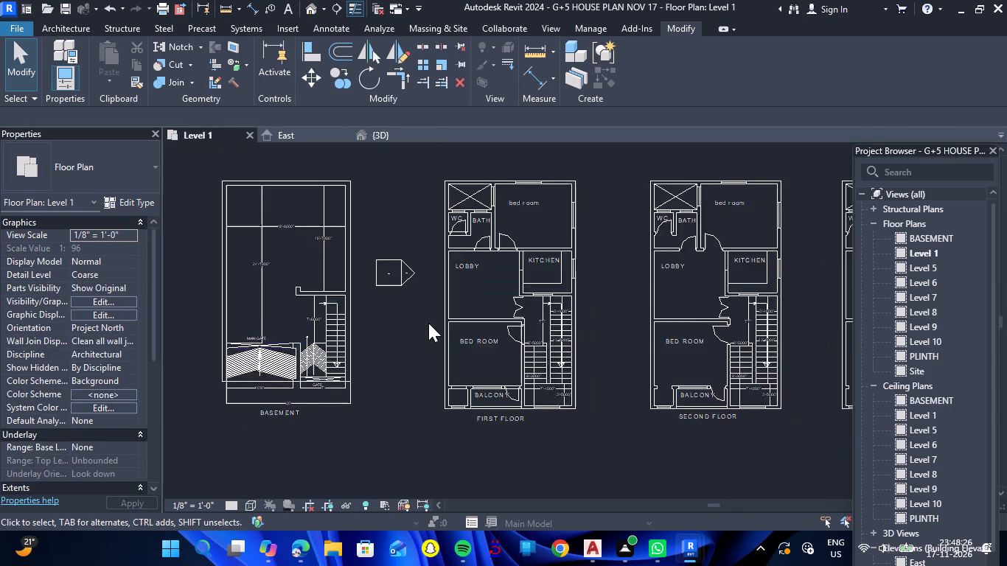
{"action": "scroll", "coordinate": [428, 323], "scroll_direction": "down", "scroll_amount": 2}
{"action": "scroll", "coordinate": [475, 264], "scroll_direction": "up", "scroll_amount": 6}
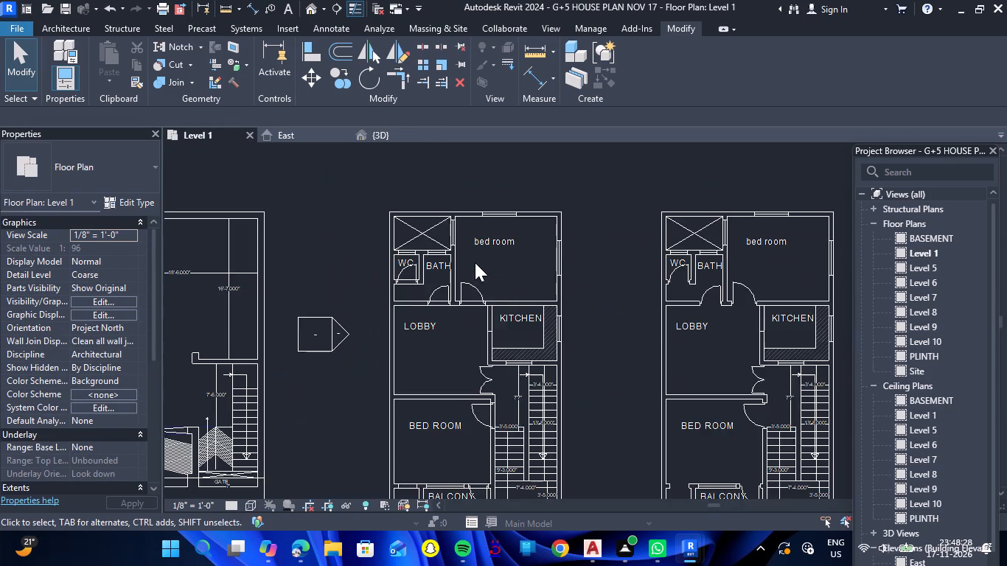
{"action": "scroll", "coordinate": [475, 262], "scroll_direction": "up", "scroll_amount": 2}
{"action": "scroll", "coordinate": [478, 268], "scroll_direction": "down", "scroll_amount": 8}
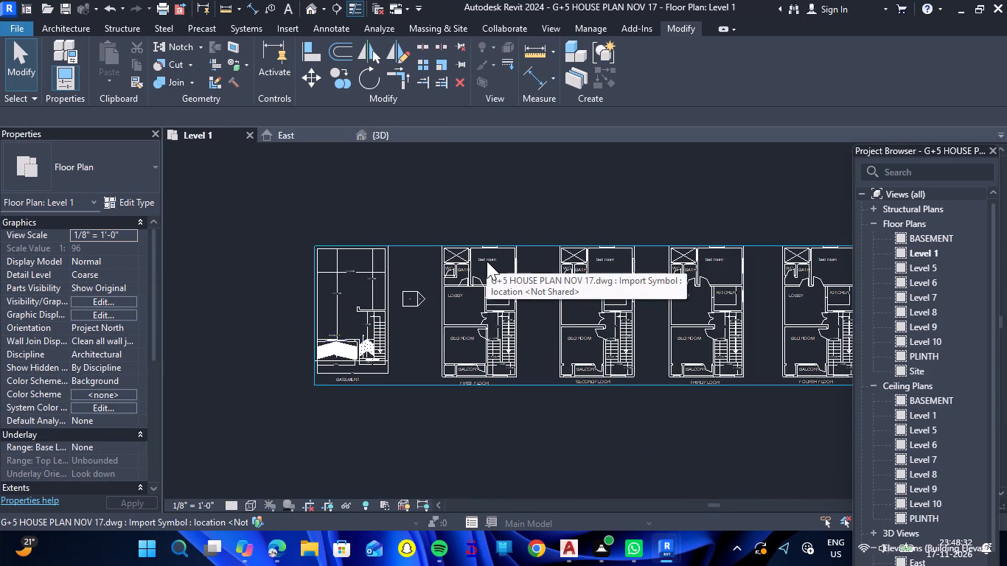
{"action": "scroll", "coordinate": [479, 255], "scroll_direction": "up", "scroll_amount": 8}
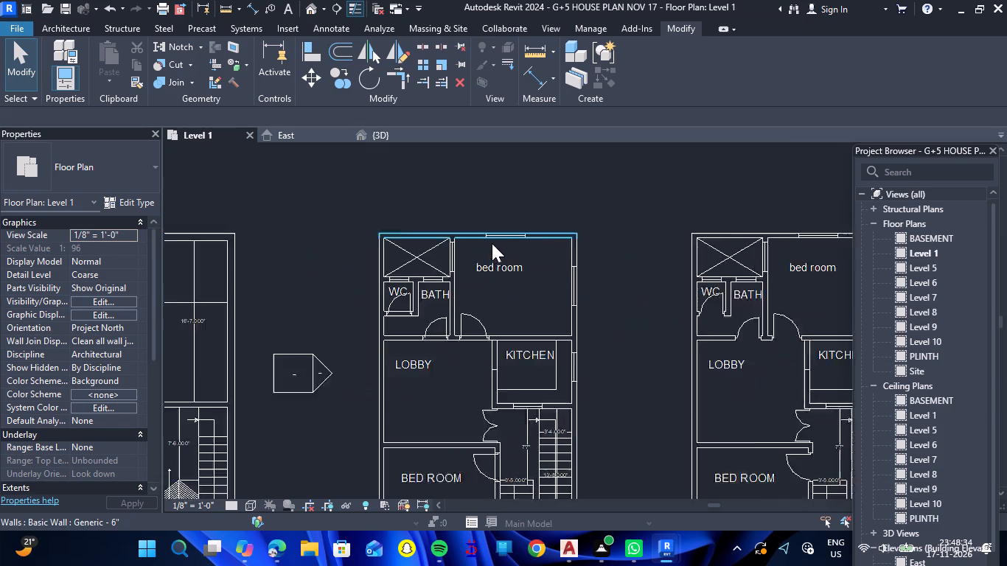
{"action": "scroll", "coordinate": [492, 243], "scroll_direction": "up", "scroll_amount": 3}
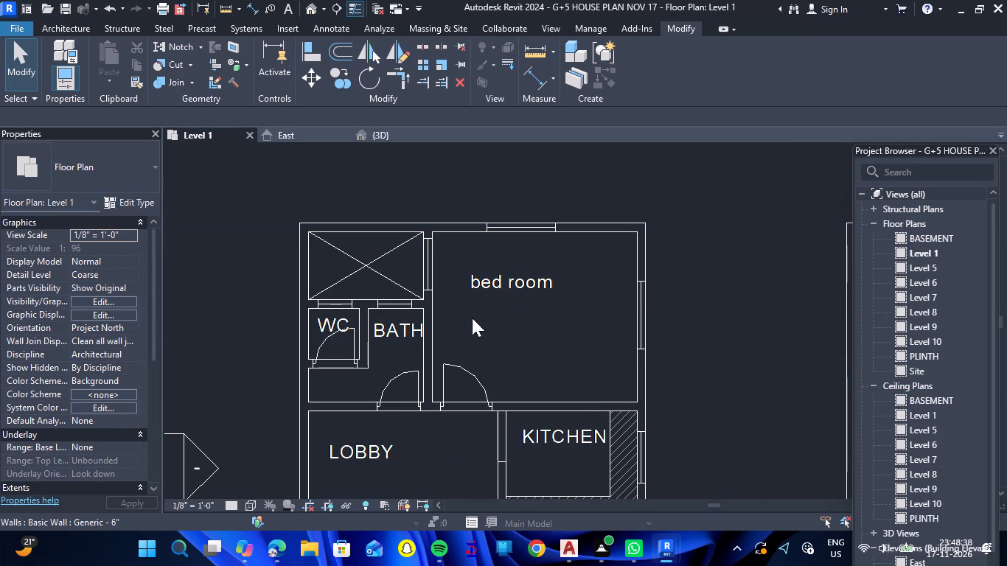
{"action": "left_click", "coordinate": [86, 28]}
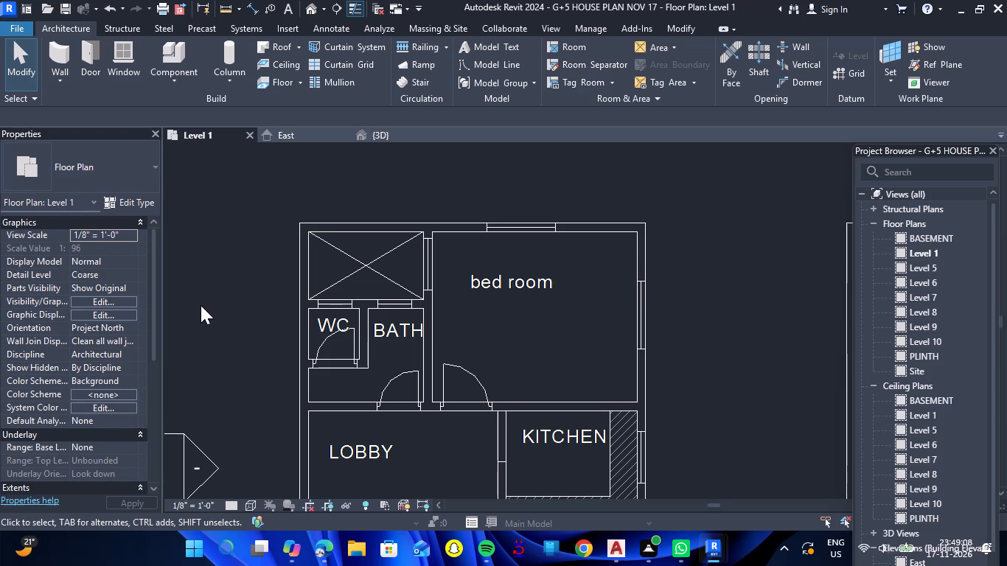
{"action": "scroll", "coordinate": [290, 262], "scroll_direction": "up", "scroll_amount": 1}
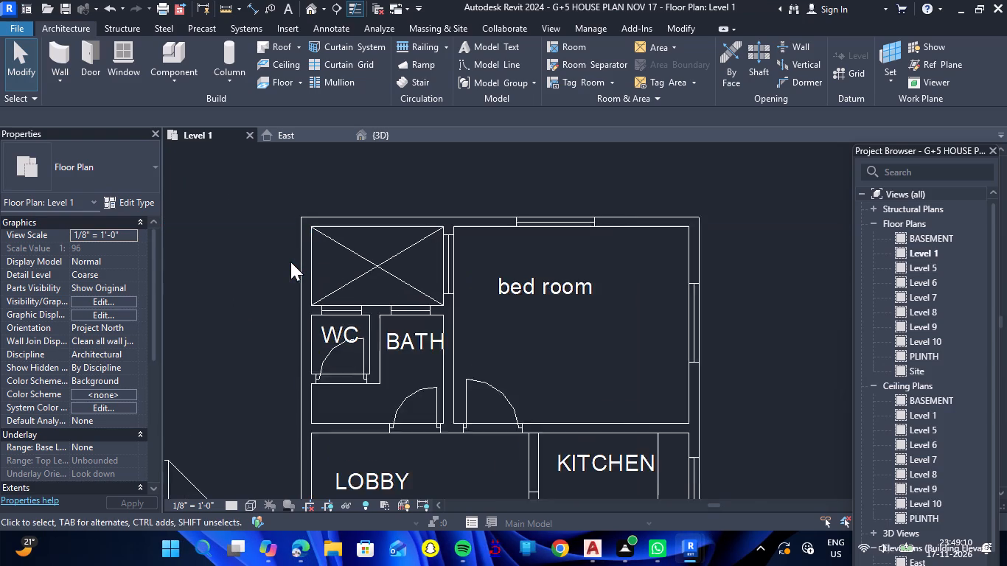
{"action": "scroll", "coordinate": [290, 262], "scroll_direction": "up", "scroll_amount": 1}
{"action": "scroll", "coordinate": [290, 262], "scroll_direction": "down", "scroll_amount": 4}
{"action": "scroll", "coordinate": [338, 287], "scroll_direction": "up", "scroll_amount": 2}
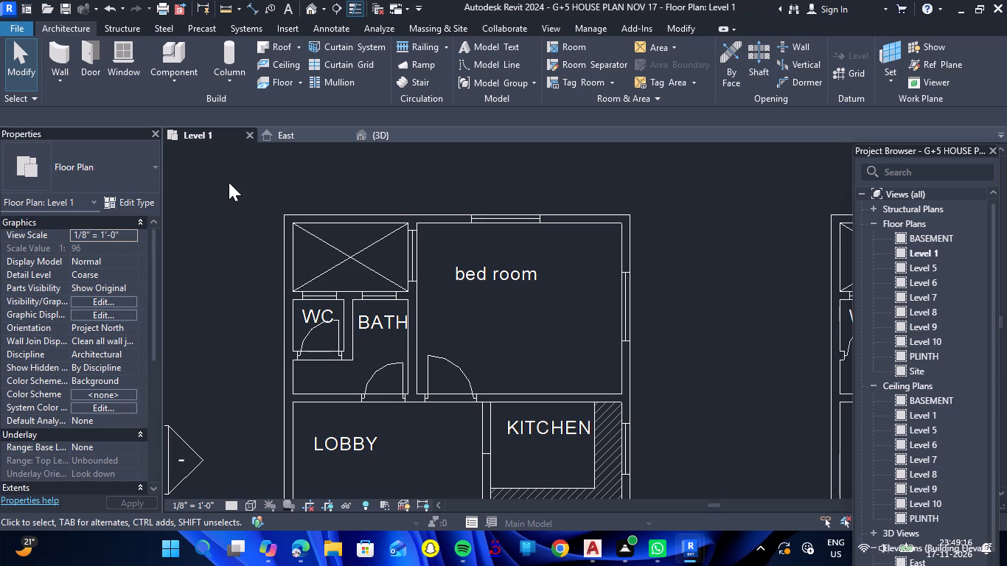
{"action": "scroll", "coordinate": [234, 170], "scroll_direction": "down", "scroll_amount": 2}
{"action": "scroll", "coordinate": [210, 167], "scroll_direction": "up", "scroll_amount": 2}
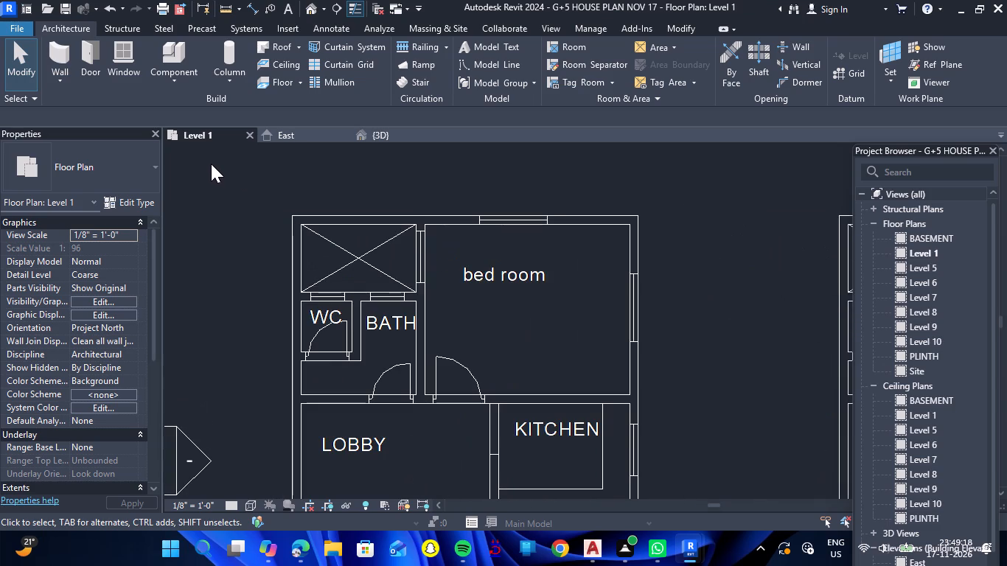
Start placing a window and browse for a family to load in C:\ProgramData\Autodesk\RVT 2024\Family Templates\India\Windows.
{"action": "left_click", "coordinate": [120, 67]}
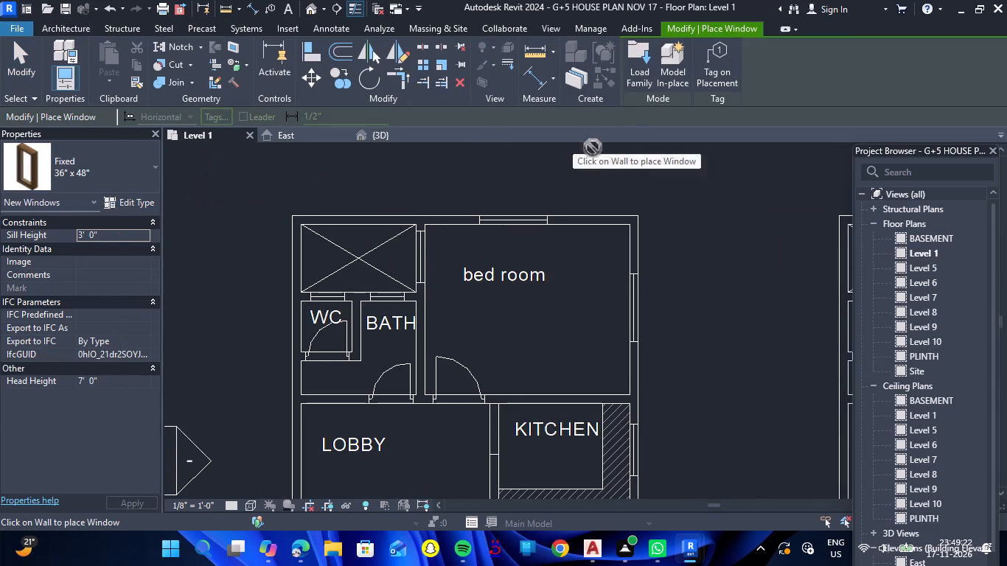
{"action": "left_click", "coordinate": [631, 80]}
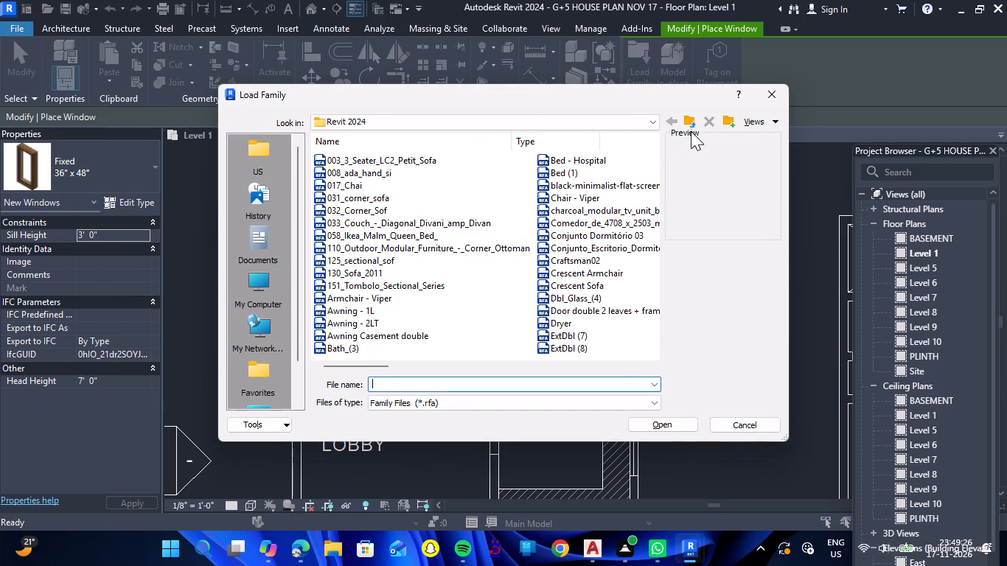
{"action": "left_click", "coordinate": [276, 282]}
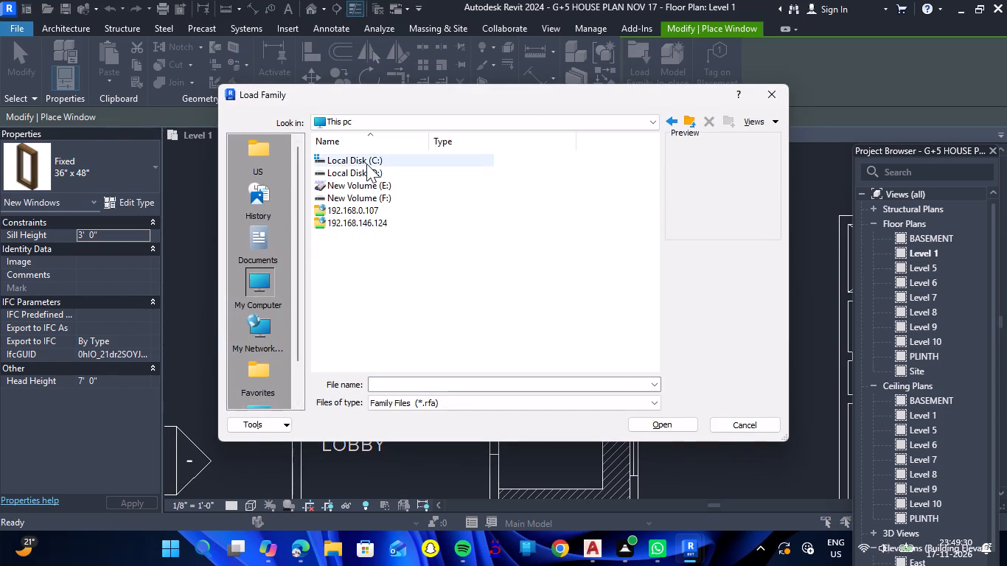
{"action": "left_click", "coordinate": [366, 164]}
{"action": "left_click", "coordinate": [366, 162]}
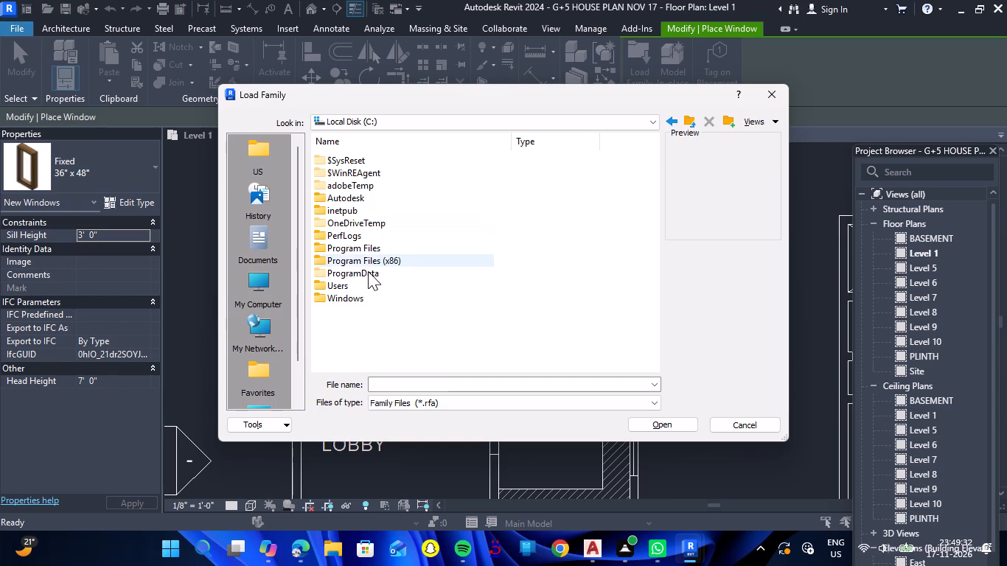
{"action": "double_click", "coordinate": [368, 271]}
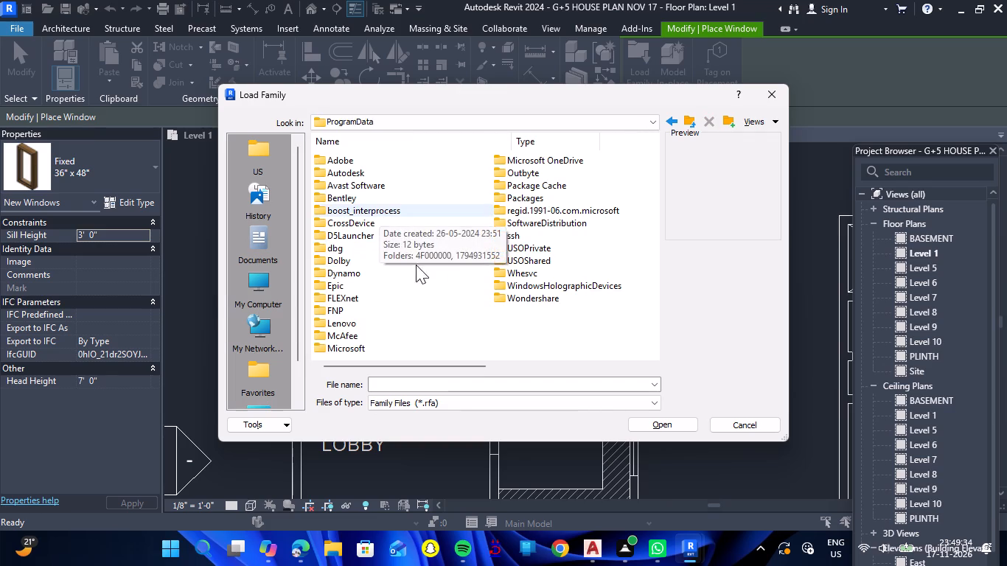
{"action": "double_click", "coordinate": [355, 172]}
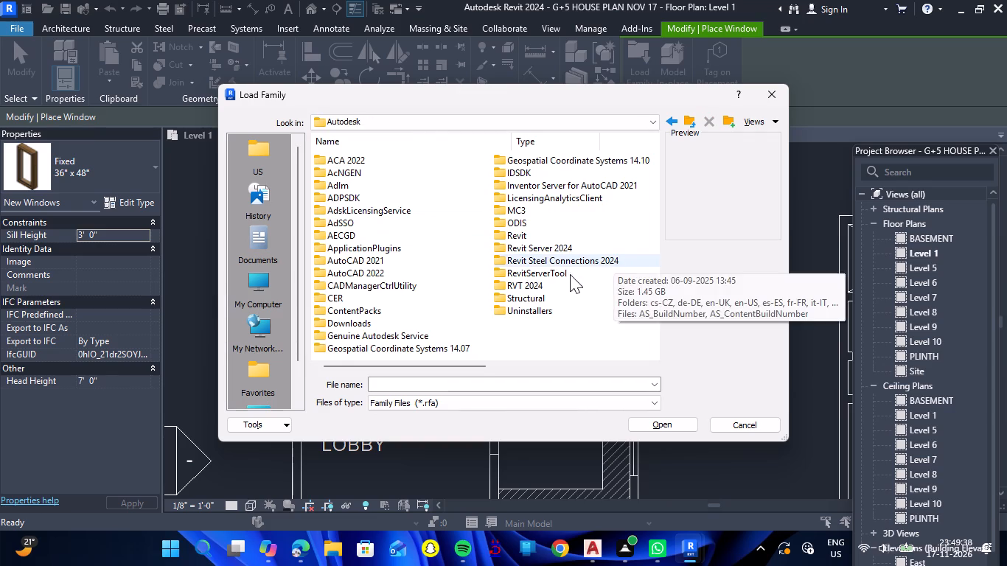
{"action": "double_click", "coordinate": [534, 283]}
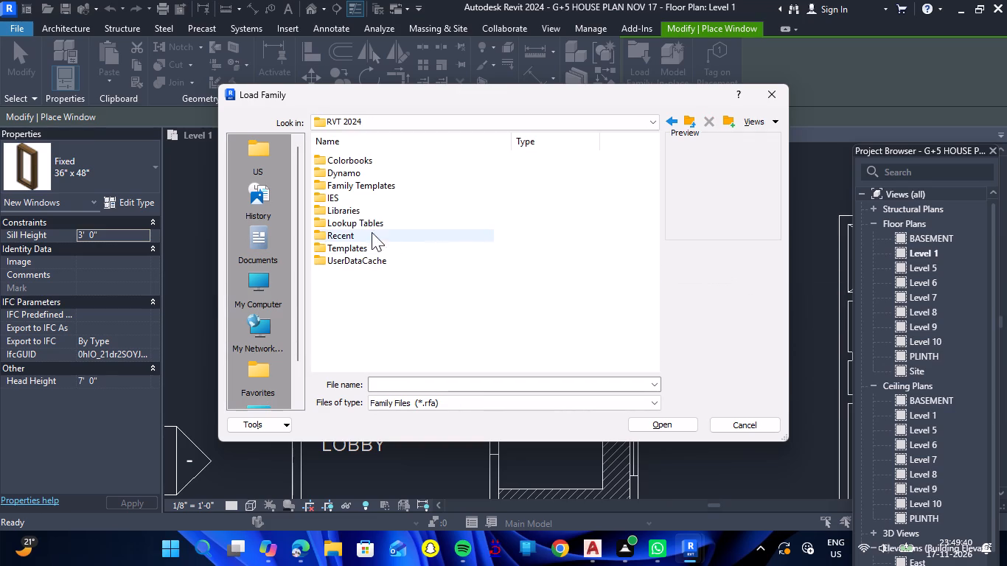
{"action": "double_click", "coordinate": [358, 184]}
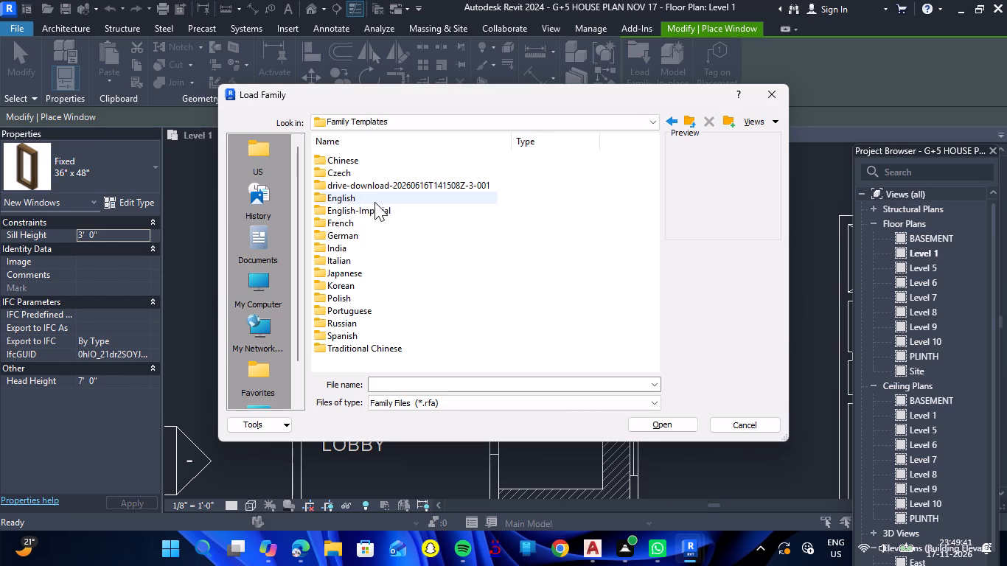
{"action": "double_click", "coordinate": [349, 251]}
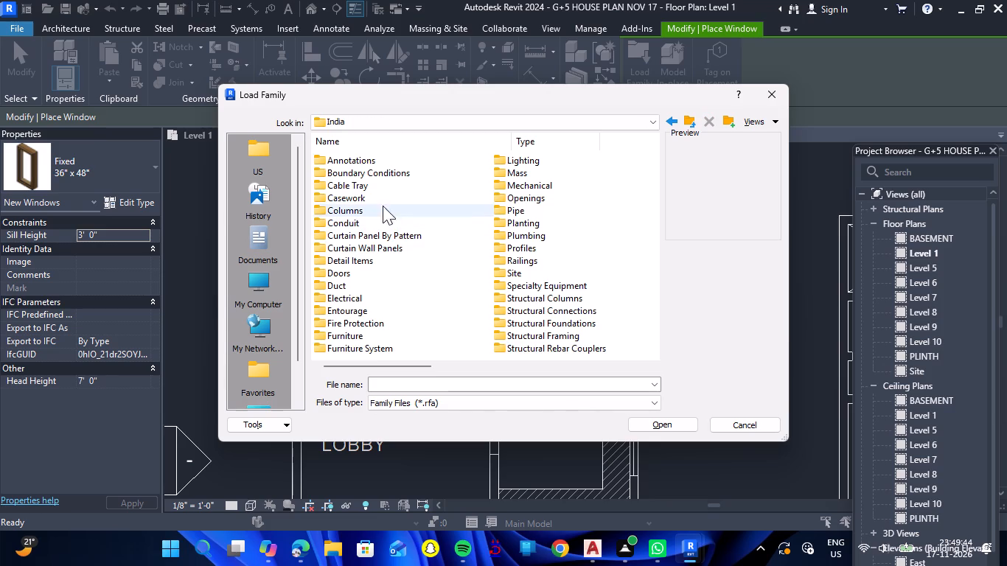
{"action": "scroll", "coordinate": [421, 264], "scroll_direction": "down", "scroll_amount": 3}
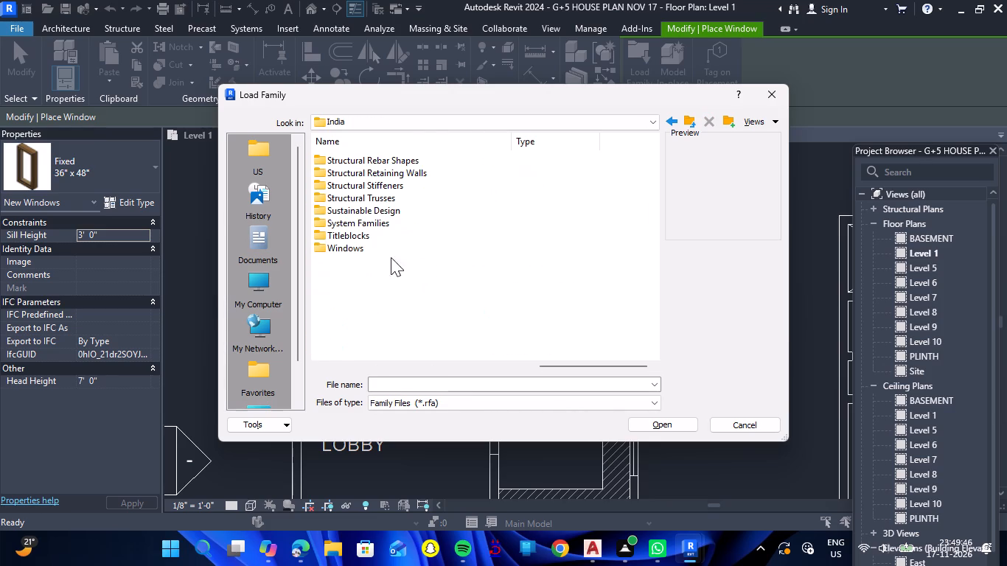
{"action": "double_click", "coordinate": [364, 249]}
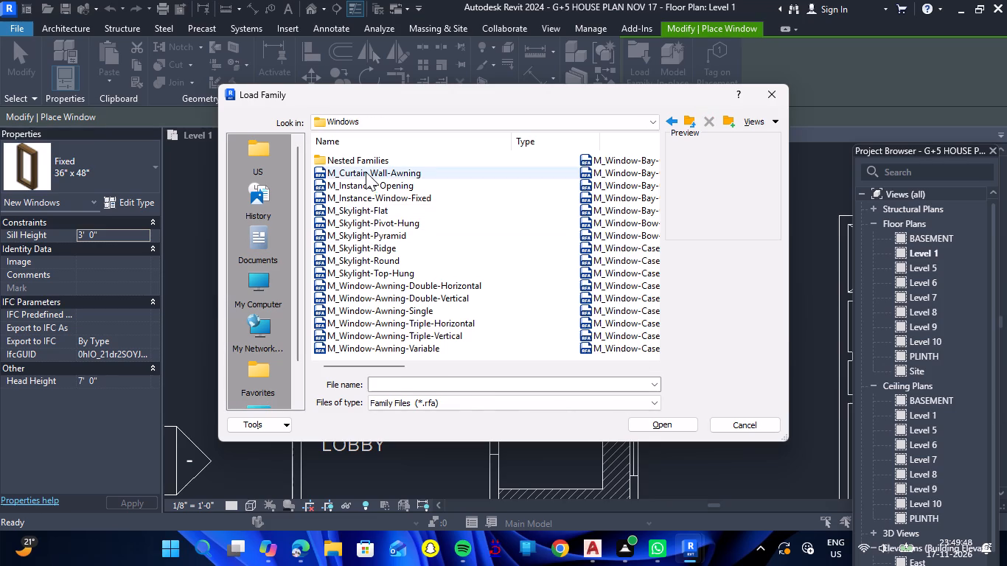
Look through the window family previews from M_Curtain Wall-Awning to M_Window-Casement-Double-Roundtop.
{"action": "left_click", "coordinate": [366, 177]}
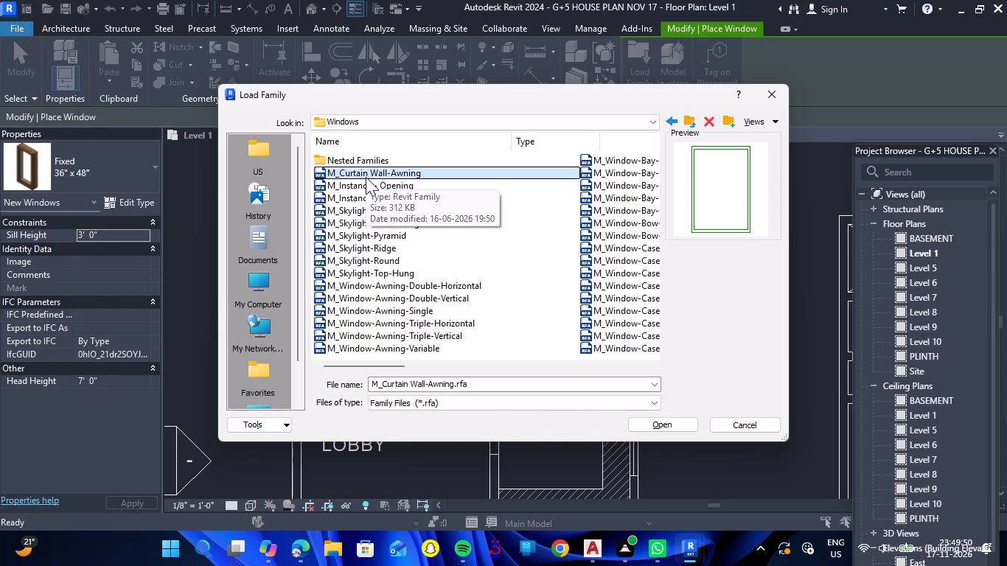
{"action": "key", "text": "Down"}
{"action": "key", "text": "Down"}
{"action": "key", "text": "Down"}
{"action": "key", "text": "Down"}
{"action": "key", "text": "Down"}
{"action": "key", "text": "Down"}
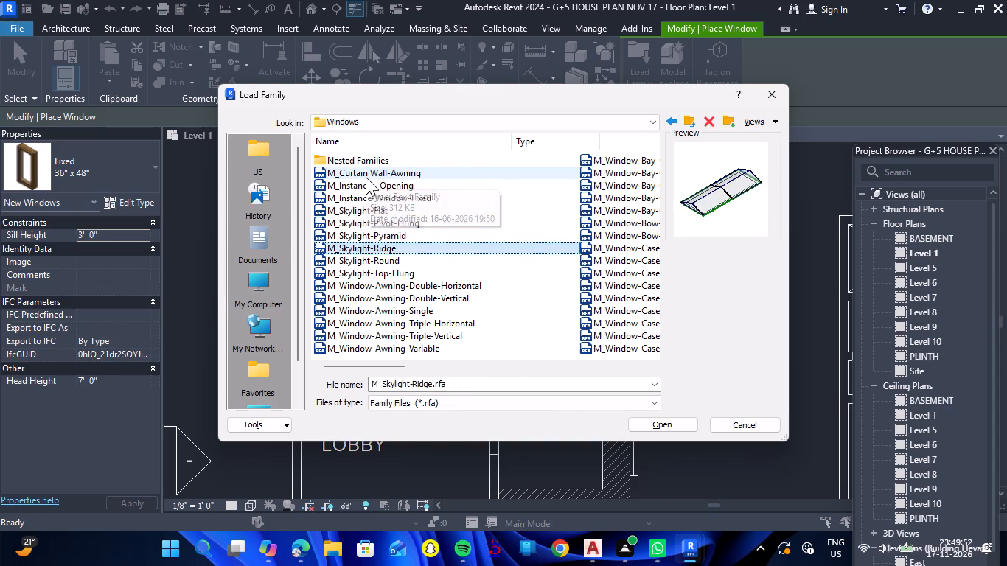
{"action": "key", "text": "Down"}
{"action": "key", "text": "Down"}
{"action": "key", "text": "Down"}
{"action": "key", "text": "Down"}
{"action": "key", "text": "Down"}
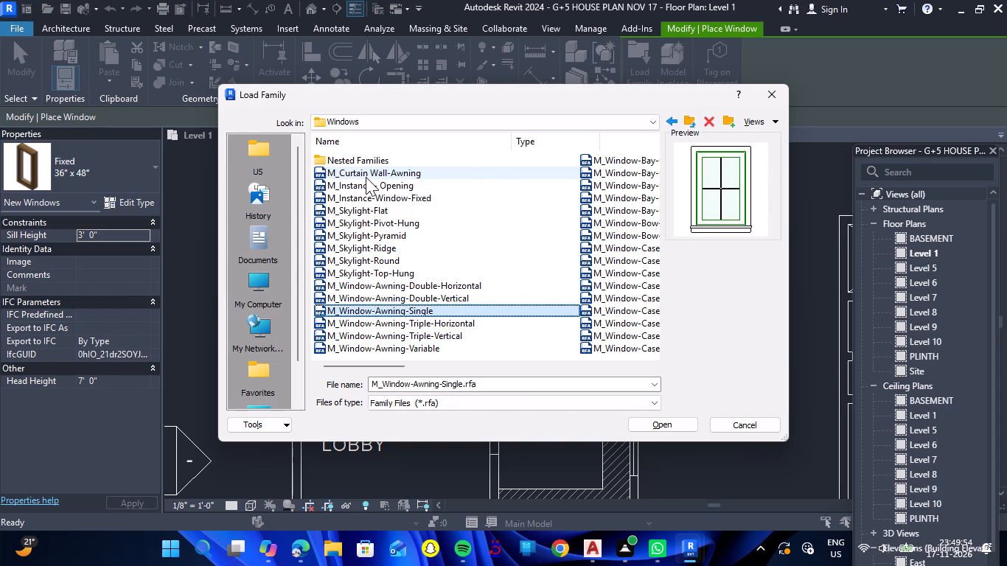
{"action": "key", "text": "Down"}
{"action": "key", "text": "Down"}
{"action": "key", "text": "Down"}
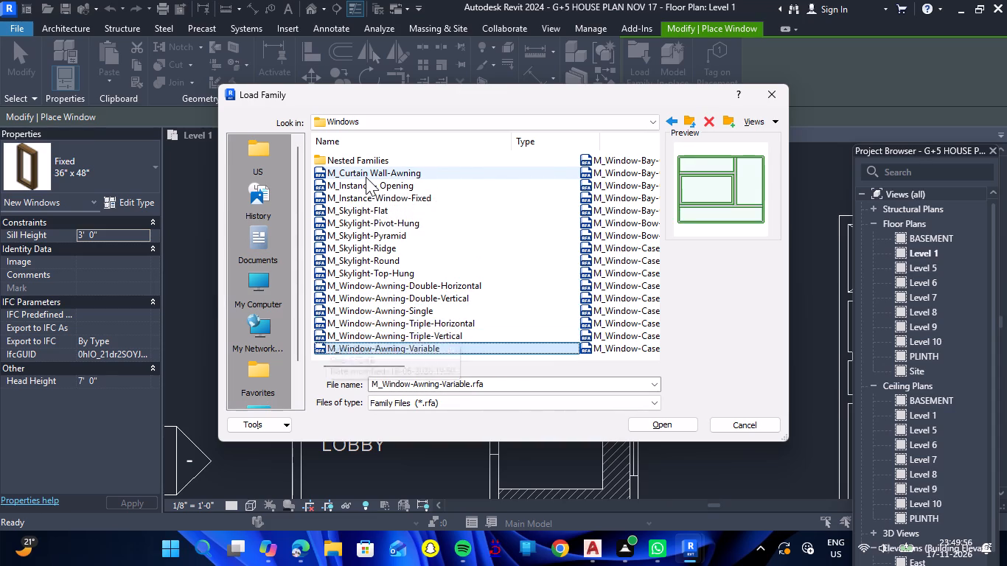
{"action": "key", "text": "Down"}
{"action": "key", "text": "Down"}
{"action": "key", "text": "Down"}
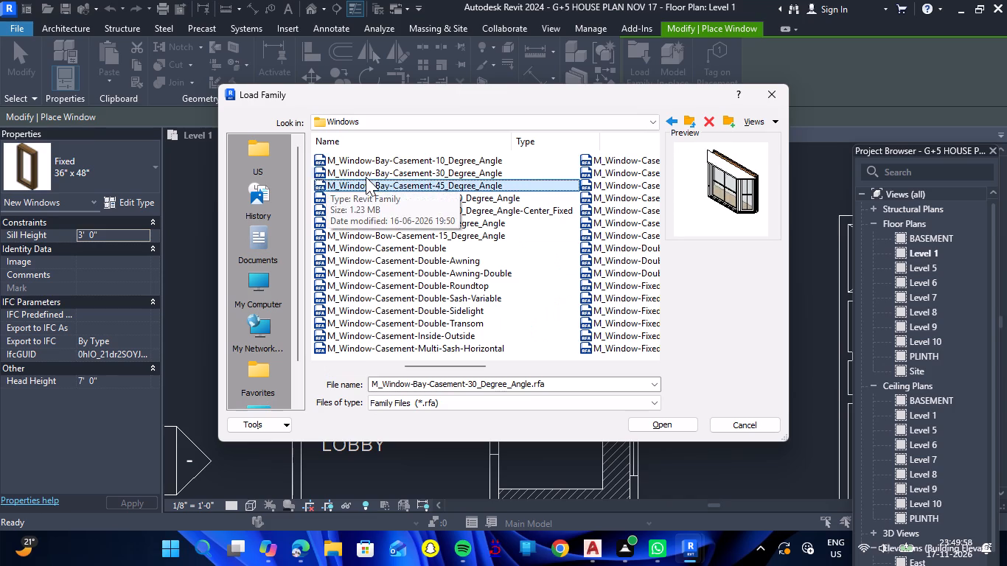
{"action": "key", "text": "Down"}
{"action": "key", "text": "Down"}
{"action": "key", "text": "Down"}
{"action": "key", "text": "Down"}
{"action": "key", "text": "Down"}
{"action": "key", "text": "Down"}
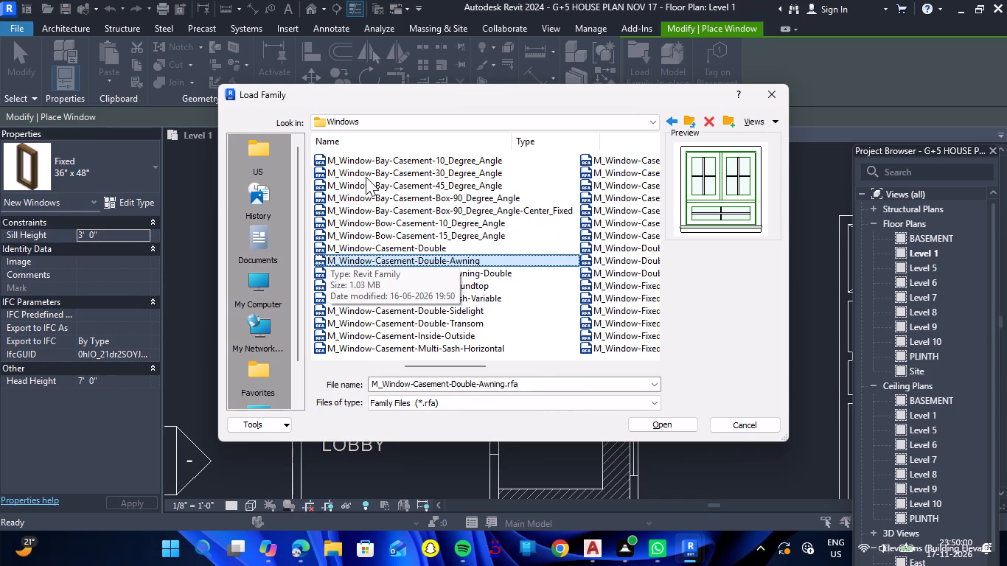
{"action": "key", "text": "Down"}
{"action": "key", "text": "Down"}
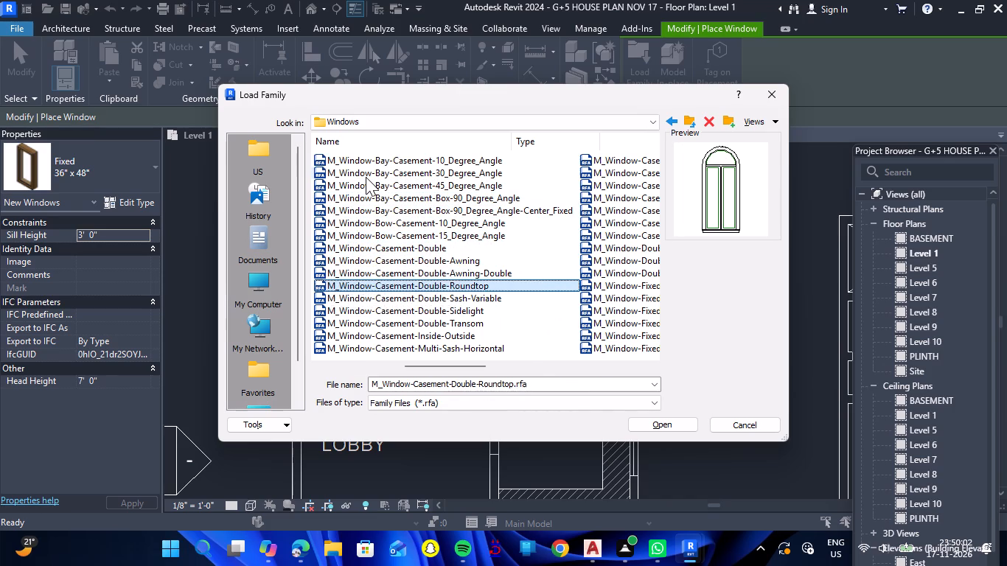
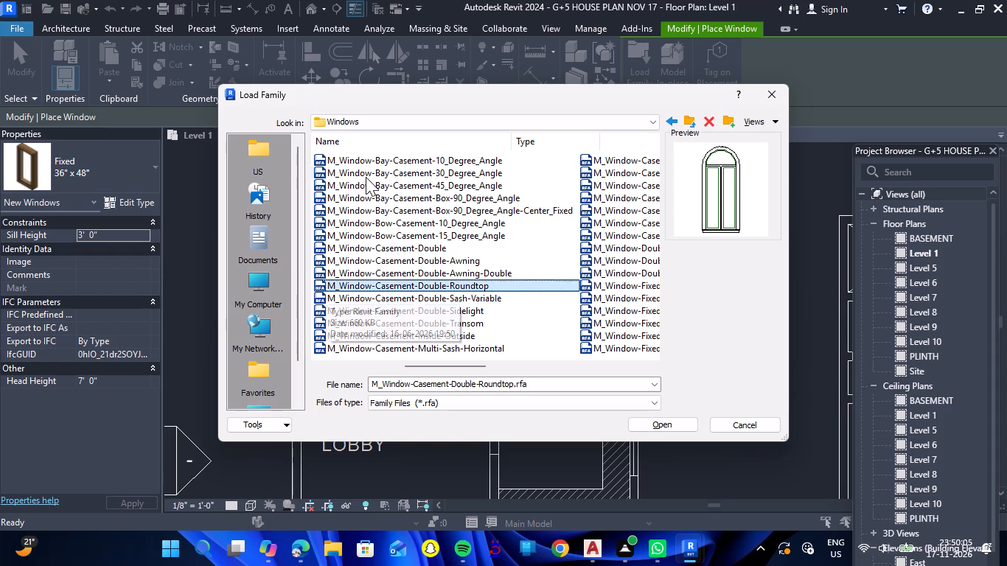
Load the M_Window-Casement-Double-Awning-Double family with its 850 x 900mm type.
{"action": "key", "text": "Up"}
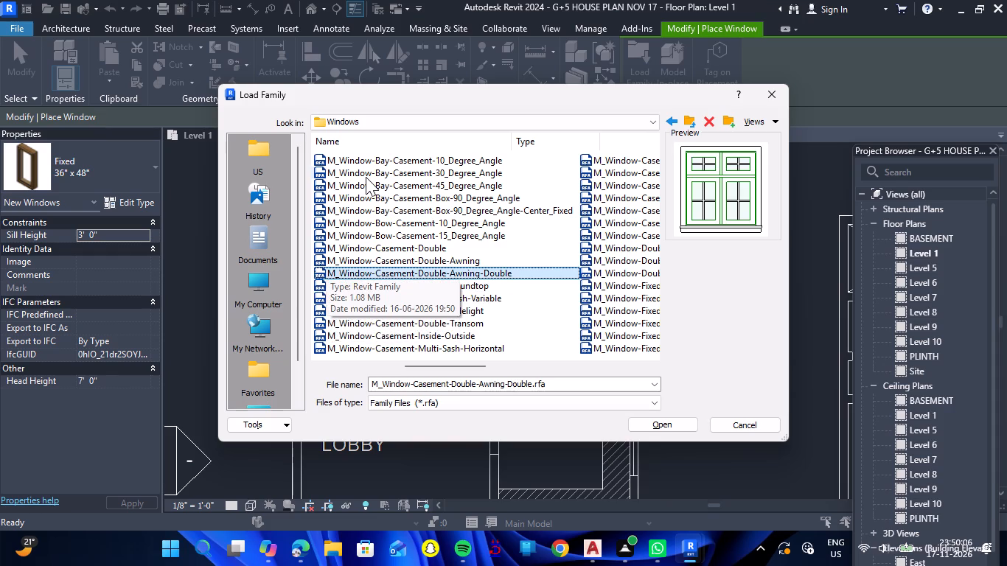
{"action": "left_click", "coordinate": [472, 257]}
{"action": "left_click", "coordinate": [476, 272]}
{"action": "double_click", "coordinate": [479, 275]}
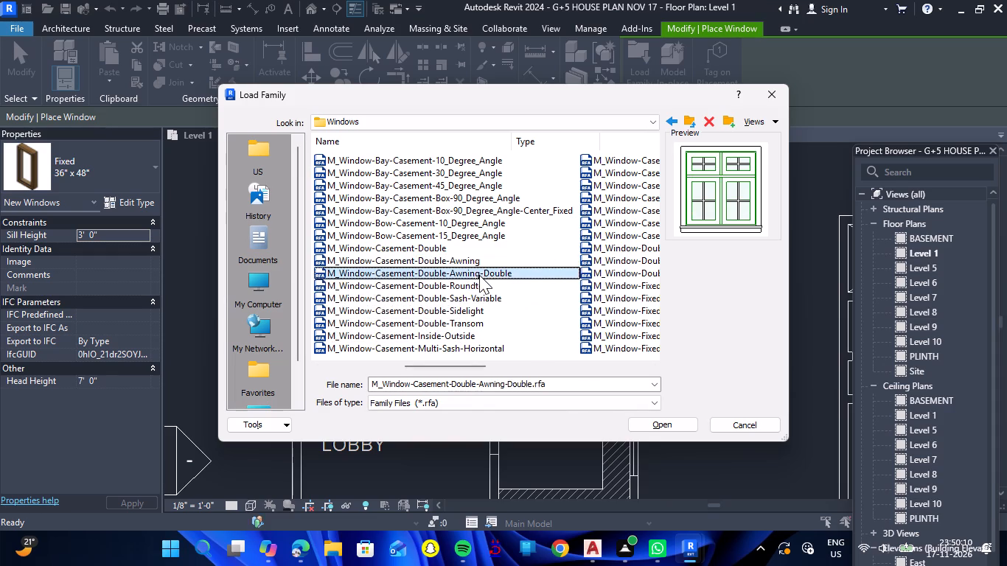
{"action": "scroll", "coordinate": [489, 282], "scroll_direction": "down", "scroll_amount": 3}
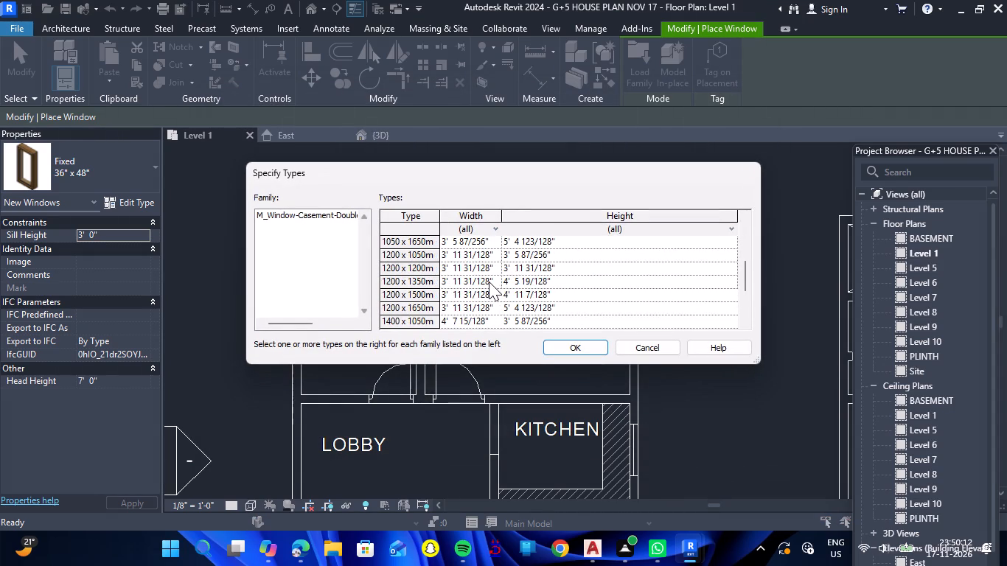
{"action": "scroll", "coordinate": [489, 282], "scroll_direction": "down", "scroll_amount": 2}
{"action": "left_click", "coordinate": [577, 345]}
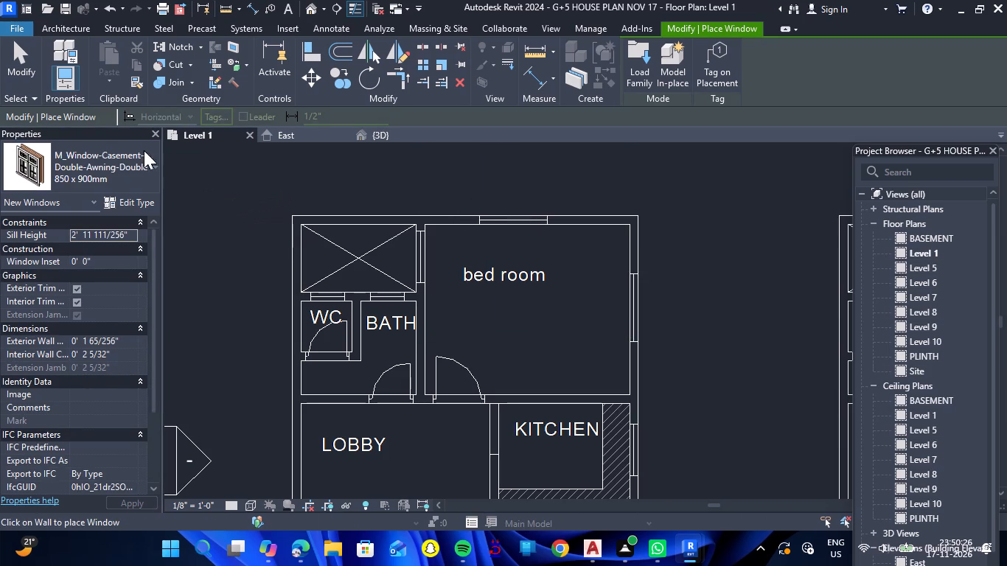
Duplicate the 850 x 900mm window type as 4' and set its width to 4'.
{"action": "left_click", "coordinate": [127, 199]}
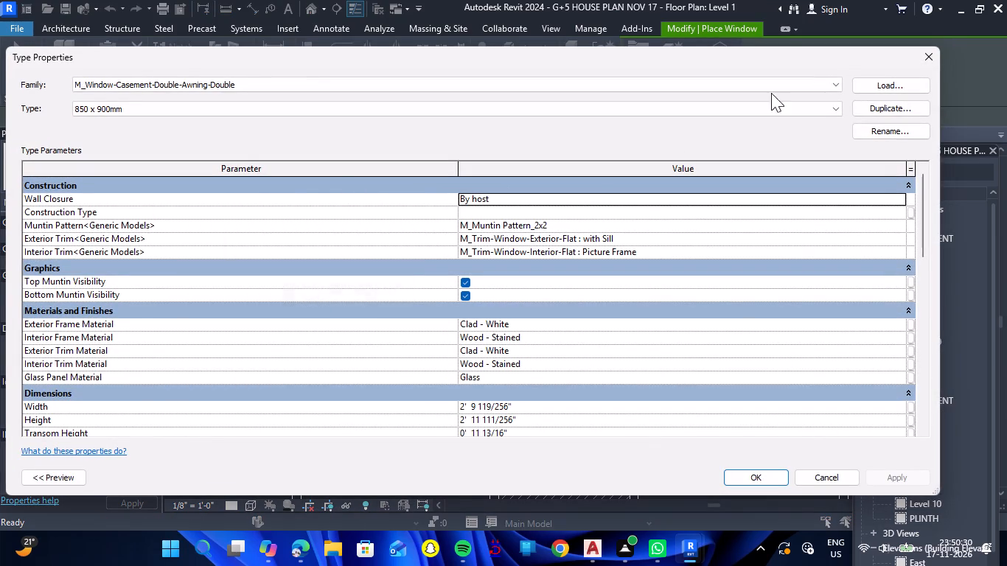
{"action": "left_click", "coordinate": [897, 112]}
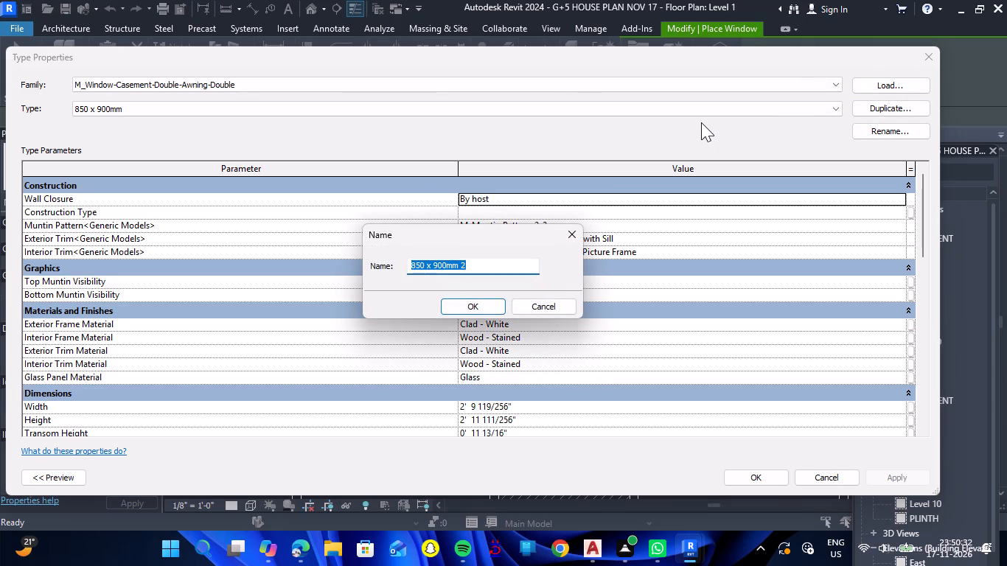
{"action": "type", "text": "4'"}
{"action": "key", "text": "Return"}
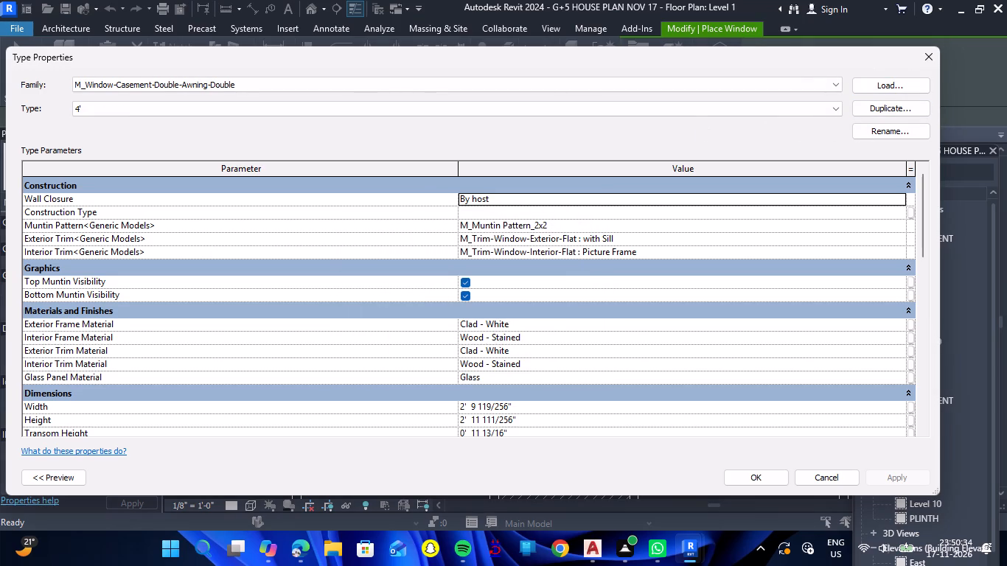
{"action": "scroll", "coordinate": [605, 287], "scroll_direction": "down", "scroll_amount": 3}
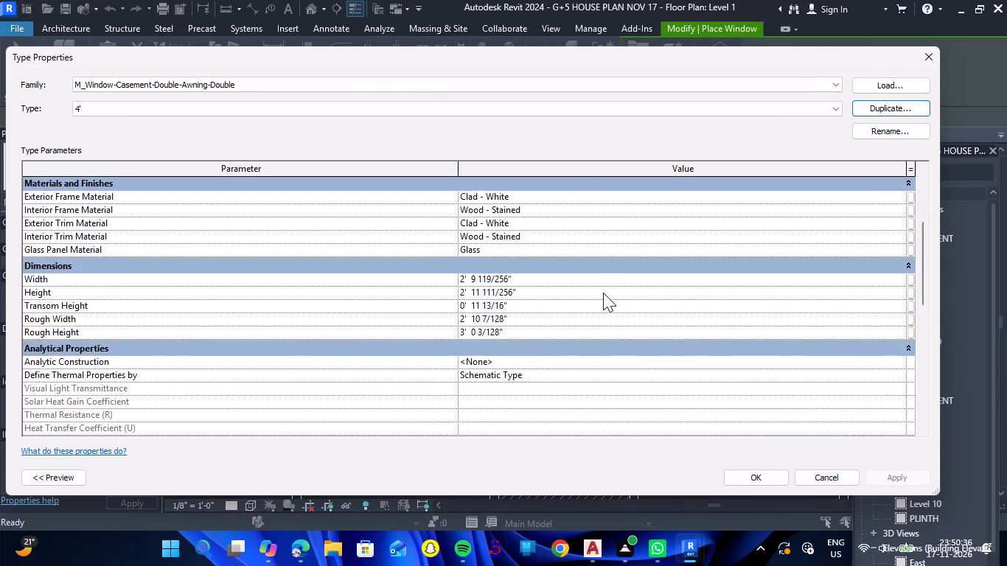
{"action": "scroll", "coordinate": [603, 293], "scroll_direction": "down", "scroll_amount": 2}
{"action": "left_click", "coordinate": [523, 237]}
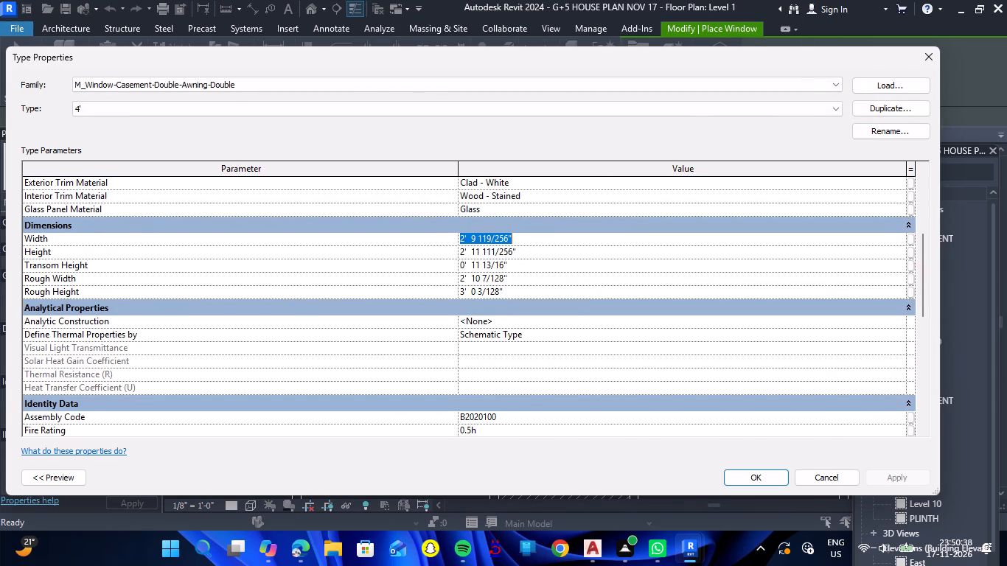
{"action": "type", "text": "4'"}
{"action": "key", "text": "Return"}
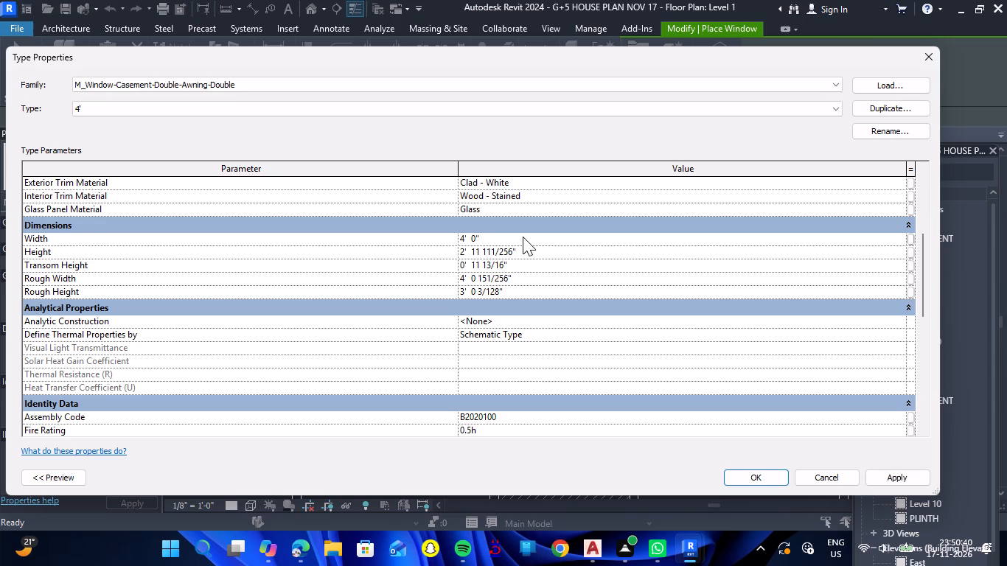
{"action": "left_click", "coordinate": [757, 483]}
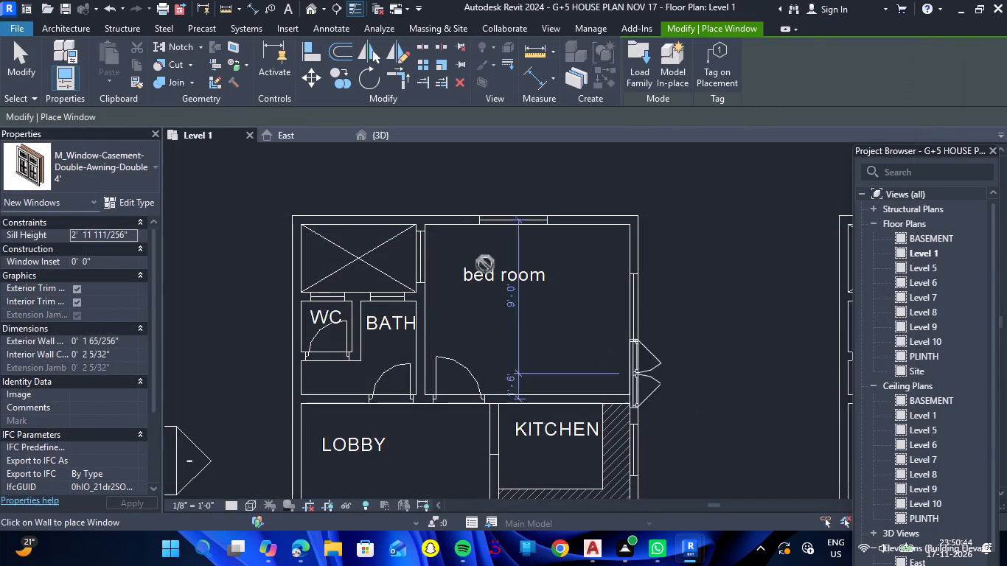
Place the 4' window over the drawn opening in the first-floor rear bedroom's upper exterior wall, about 5'-7" from the duct-side partition.
{"action": "scroll", "coordinate": [503, 220], "scroll_direction": "up", "scroll_amount": 10}
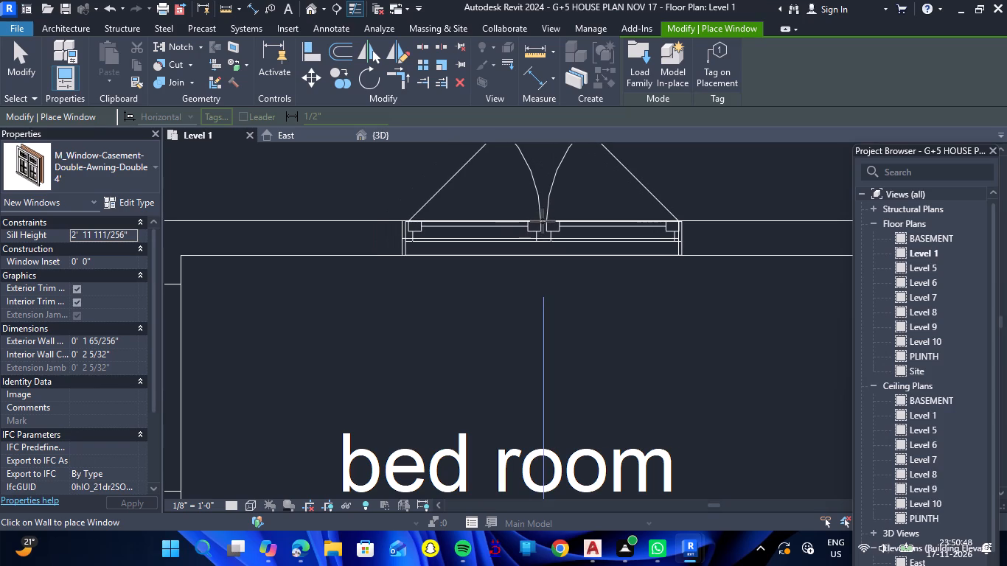
{"action": "scroll", "coordinate": [543, 221], "scroll_direction": "up", "scroll_amount": 4}
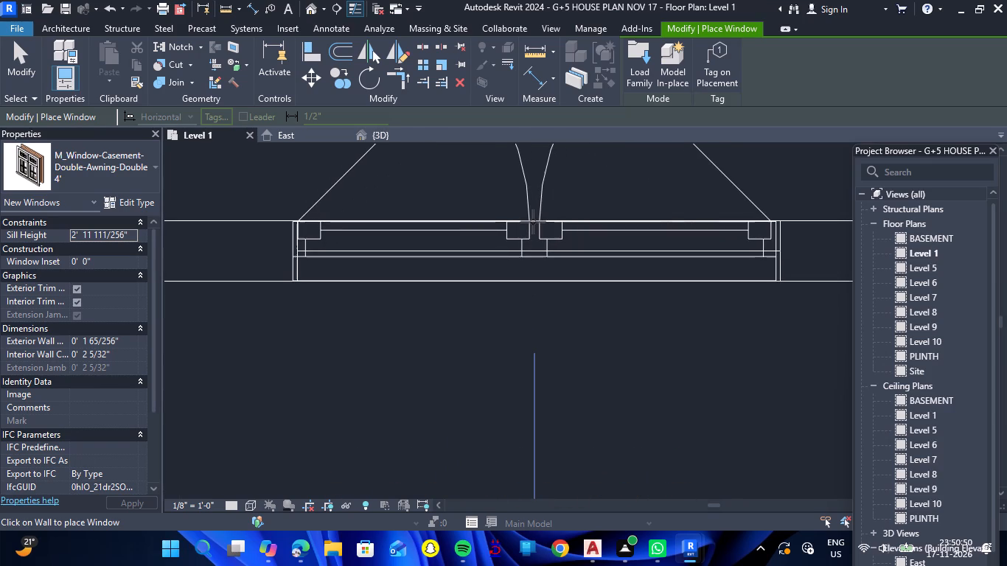
{"action": "left_click", "coordinate": [556, 223]}
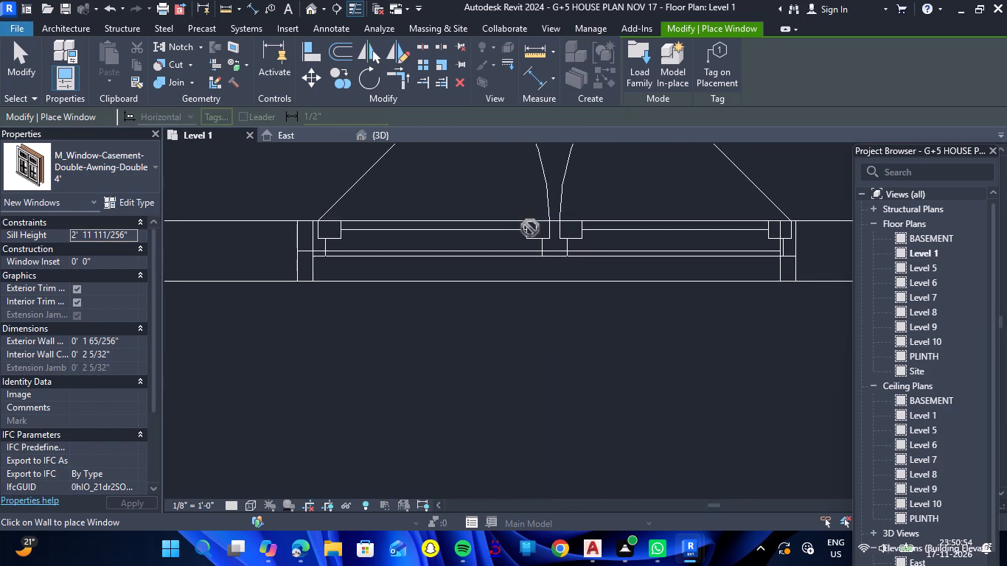
Place a 4' window opening outward in the same bedroom's right exterior wall, about 5'-1" from the upper wall.
{"action": "scroll", "coordinate": [499, 247], "scroll_direction": "down", "scroll_amount": 13}
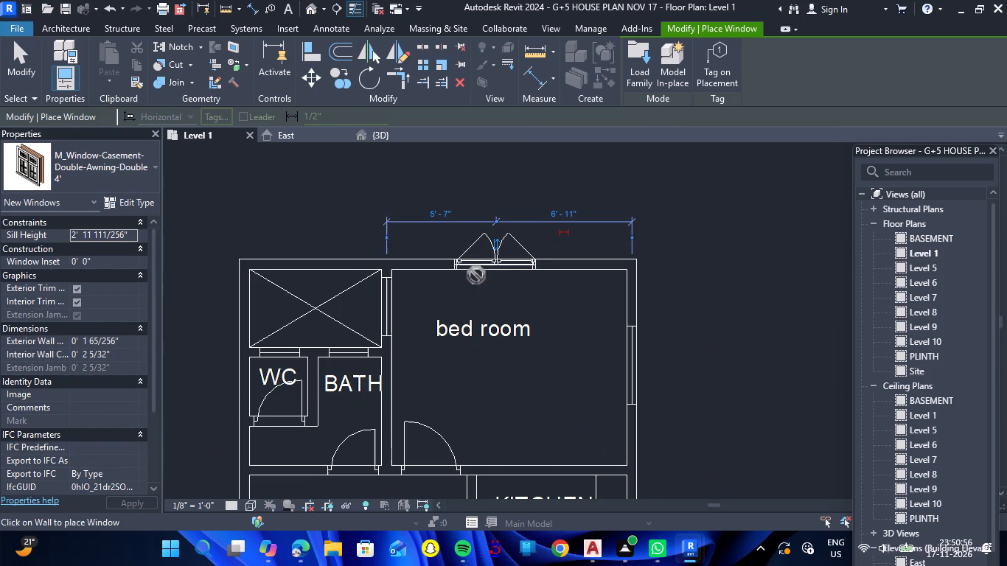
{"action": "scroll", "coordinate": [652, 382], "scroll_direction": "up", "scroll_amount": 11}
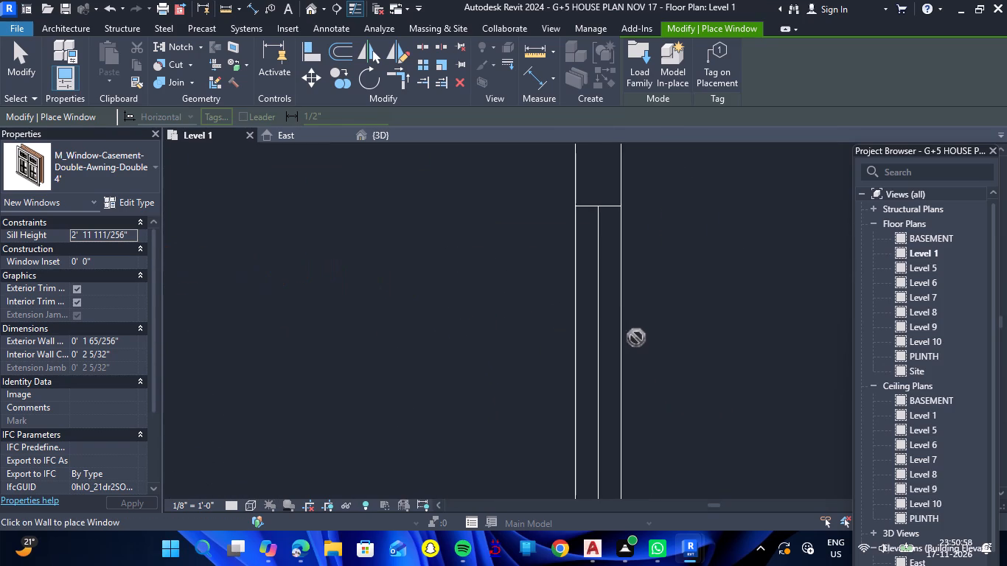
{"action": "scroll", "coordinate": [605, 342], "scroll_direction": "down", "scroll_amount": 4}
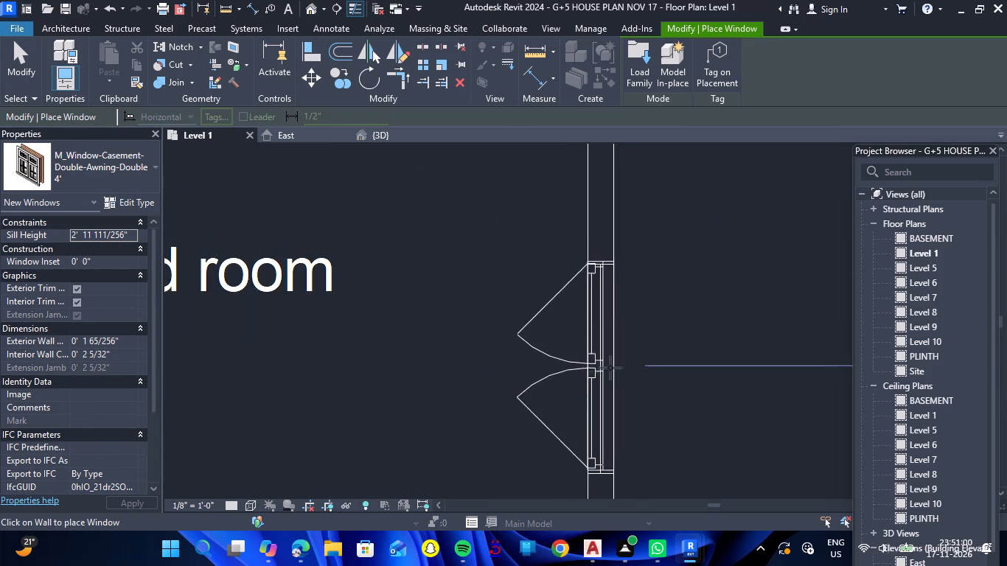
{"action": "left_click", "coordinate": [618, 366]}
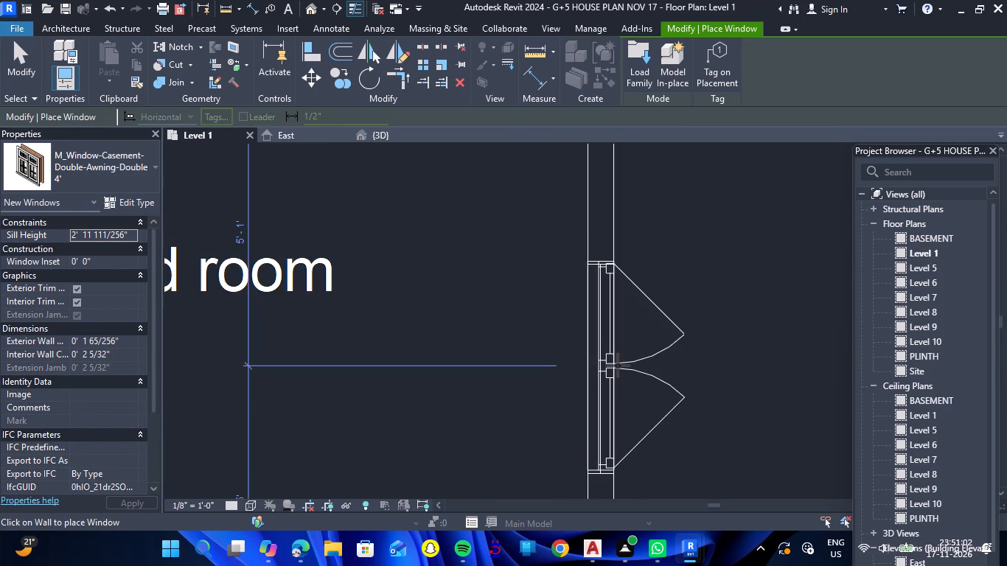
Place a 4' window opening outward in the staircase's lower exterior wall, about 3'-8" from the balcony-side wall, and end window placement.
{"action": "scroll", "coordinate": [519, 301], "scroll_direction": "down", "scroll_amount": 12}
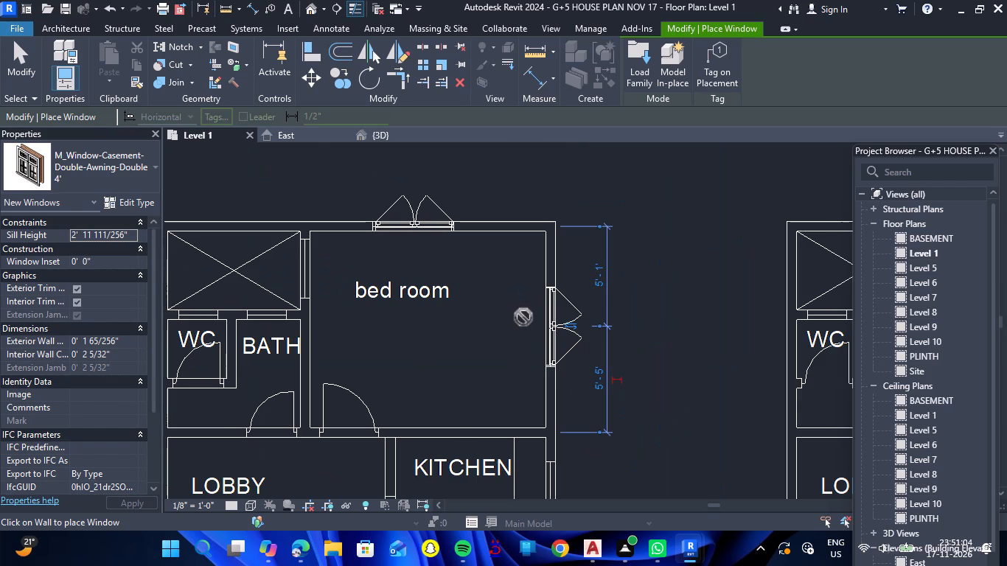
{"action": "scroll", "coordinate": [408, 296], "scroll_direction": "up", "scroll_amount": 5}
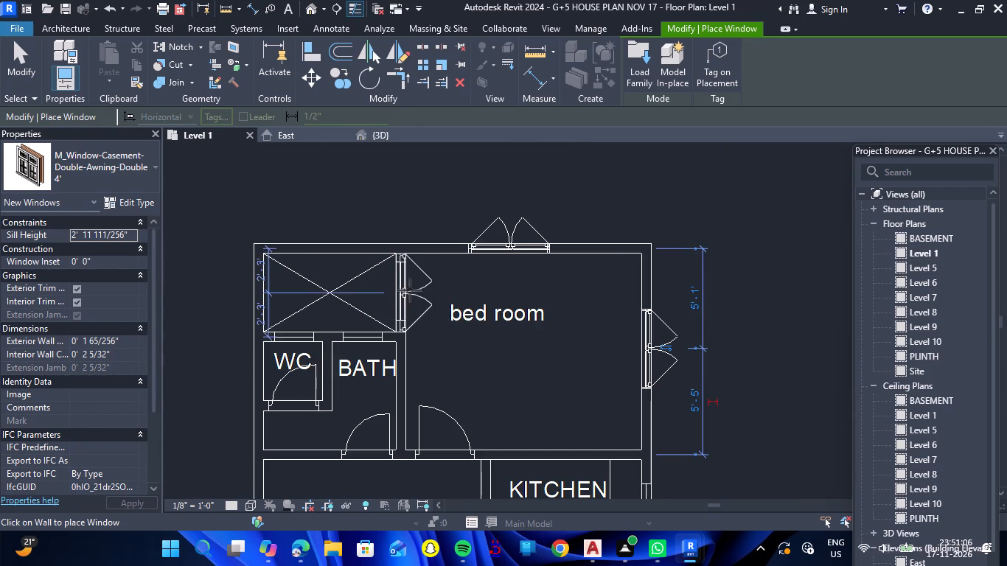
{"action": "scroll", "coordinate": [408, 291], "scroll_direction": "down", "scroll_amount": 6}
{"action": "scroll", "coordinate": [515, 393], "scroll_direction": "up", "scroll_amount": 6}
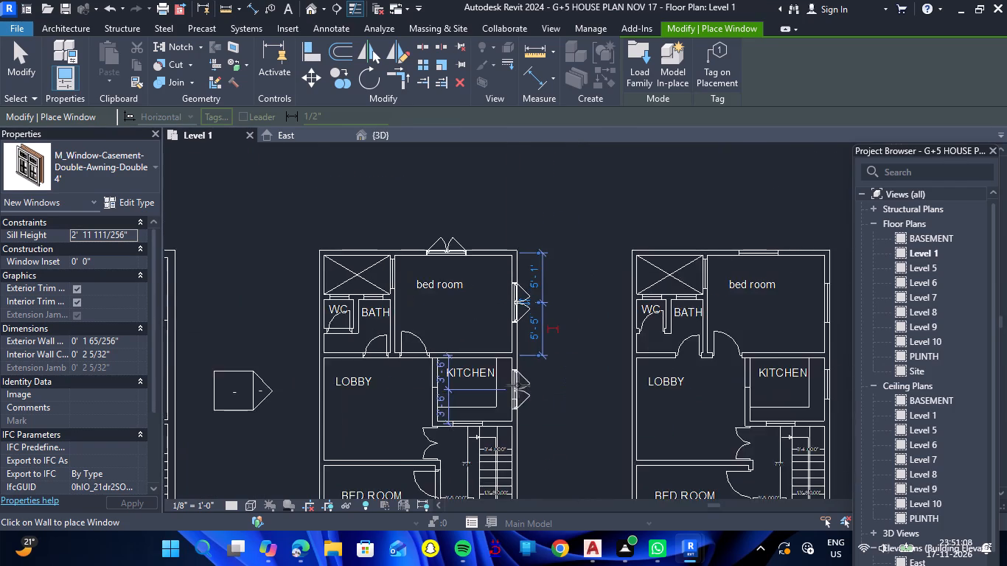
{"action": "scroll", "coordinate": [520, 375], "scroll_direction": "up", "scroll_amount": 2}
{"action": "scroll", "coordinate": [520, 375], "scroll_direction": "down", "scroll_amount": 10}
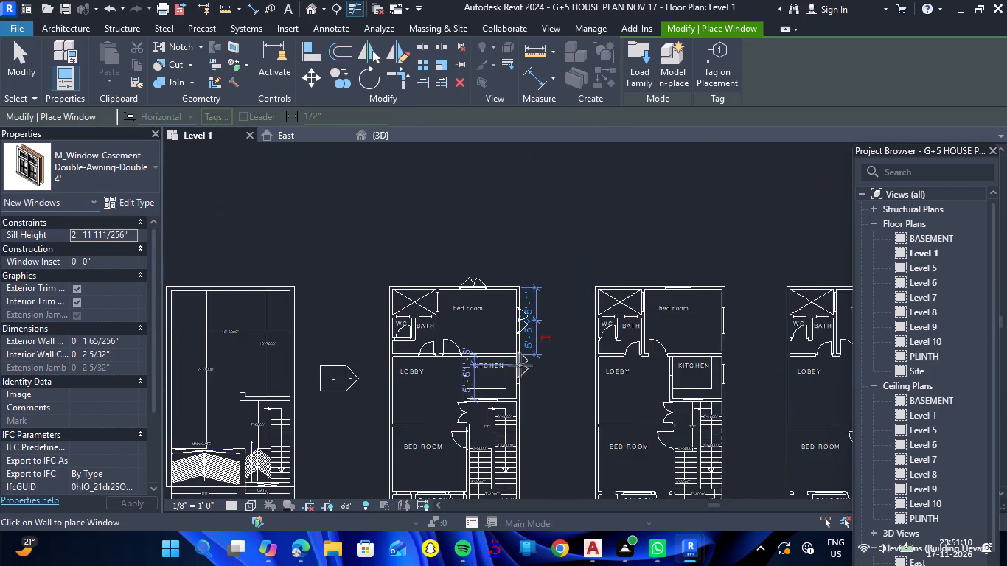
{"action": "scroll", "coordinate": [520, 366], "scroll_direction": "down", "scroll_amount": 3}
{"action": "scroll", "coordinate": [469, 456], "scroll_direction": "up", "scroll_amount": 6}
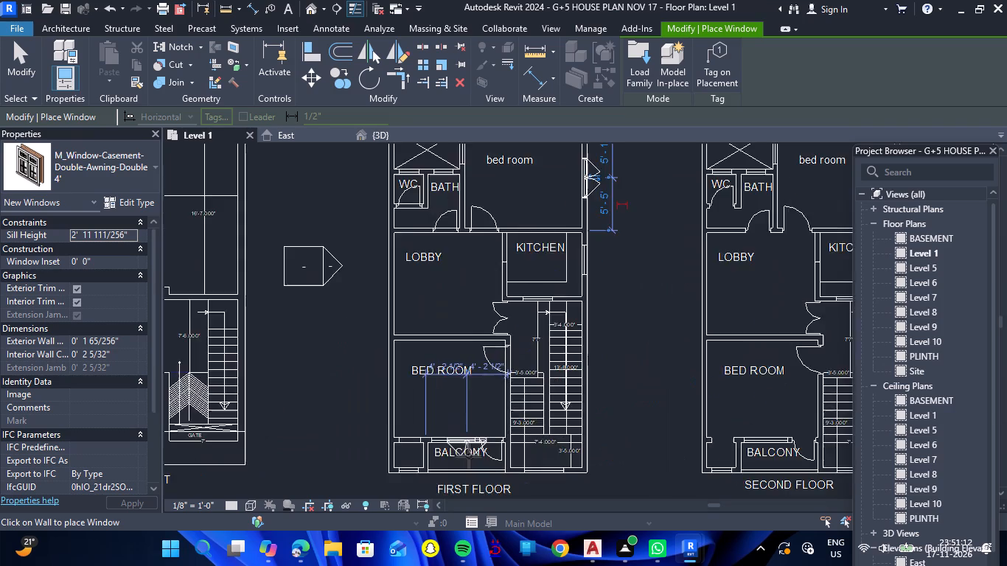
{"action": "scroll", "coordinate": [469, 456], "scroll_direction": "up", "scroll_amount": 8}
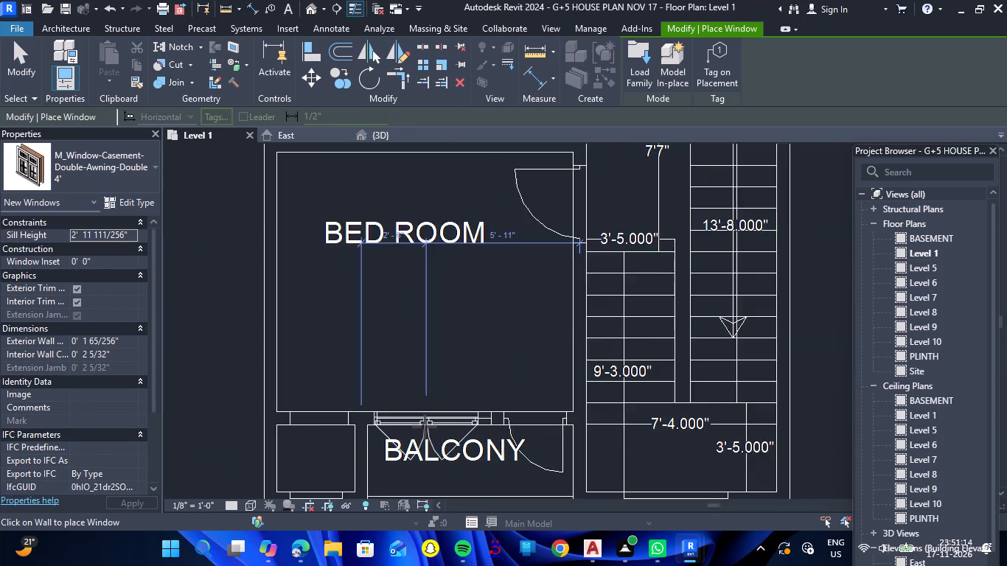
{"action": "scroll", "coordinate": [425, 427], "scroll_direction": "up", "scroll_amount": 2}
{"action": "scroll", "coordinate": [440, 422], "scroll_direction": "down", "scroll_amount": 8}
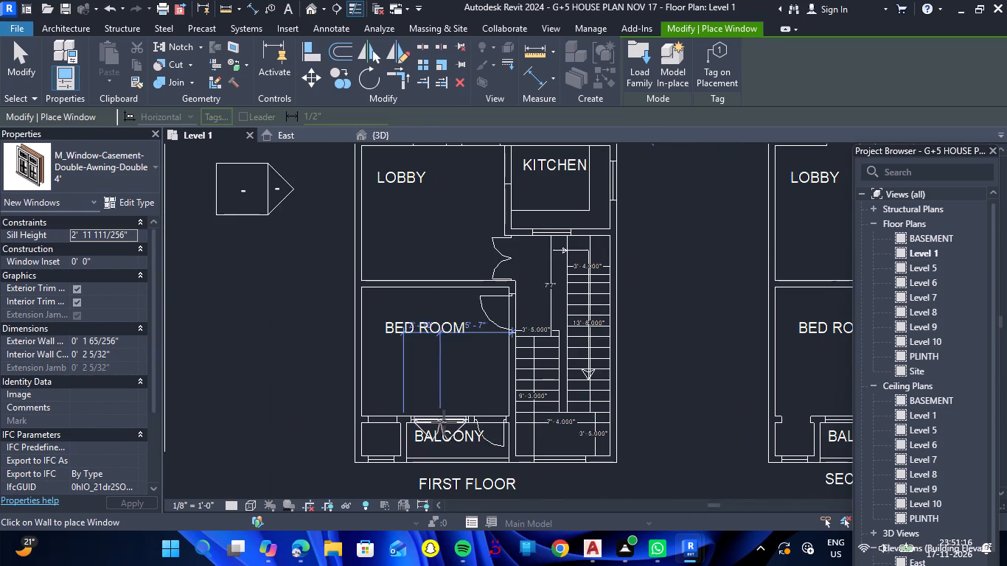
{"action": "scroll", "coordinate": [571, 466], "scroll_direction": "up", "scroll_amount": 8}
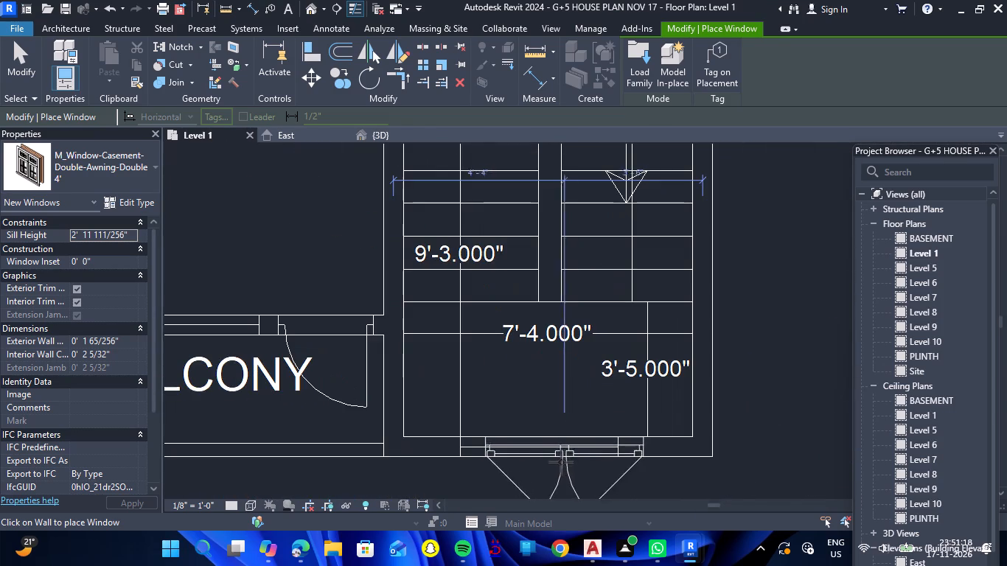
{"action": "left_click", "coordinate": [537, 454]}
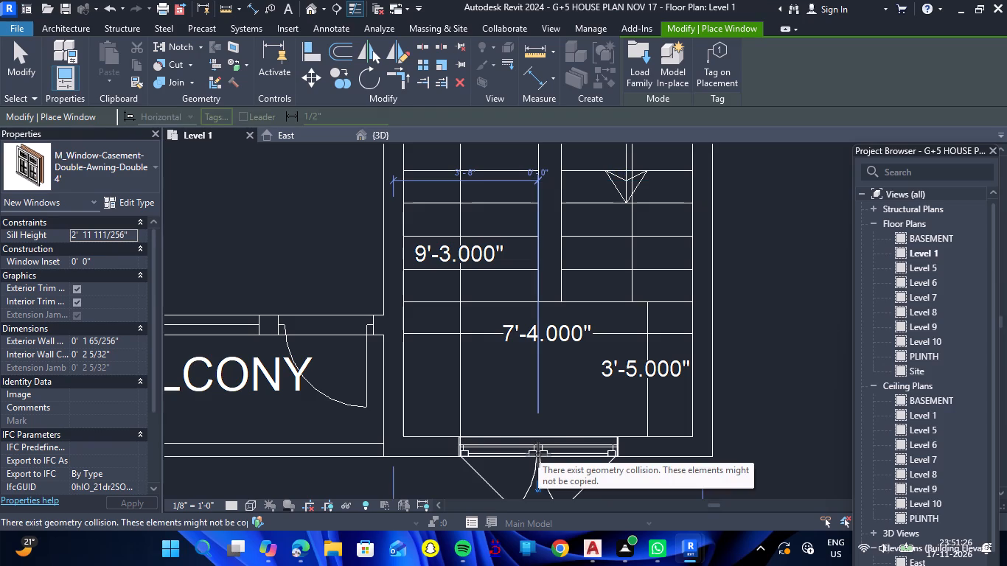
{"action": "key", "text": "Escape"}
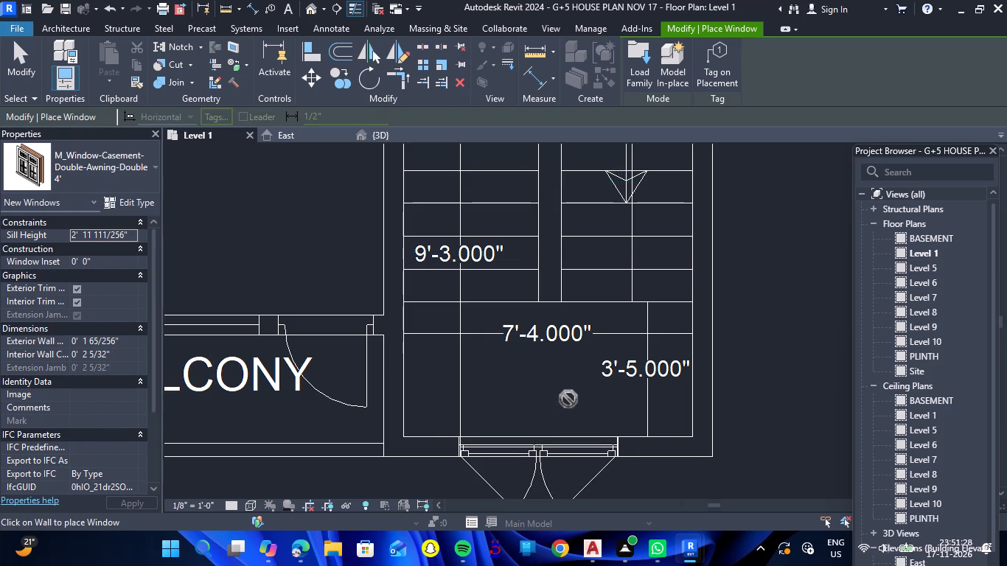
{"action": "scroll", "coordinate": [573, 404], "scroll_direction": "down", "scroll_amount": 9}
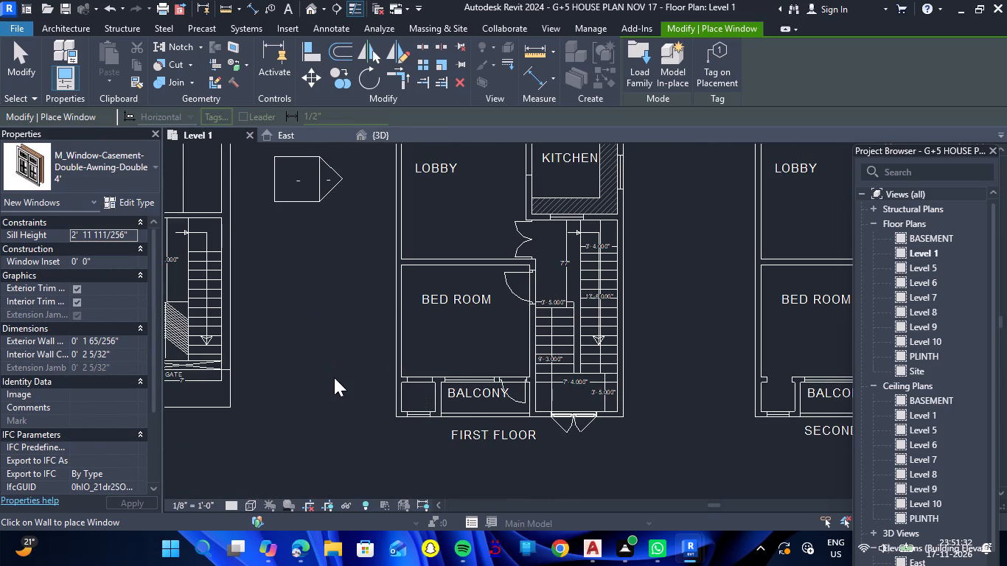
{"action": "key", "text": "Escape"}
Examine the First Floor plan around the balcony, front bedroom, staircase and kitchen for the remaining drawn openings.
{"action": "scroll", "coordinate": [352, 391], "scroll_direction": "down", "scroll_amount": 2}
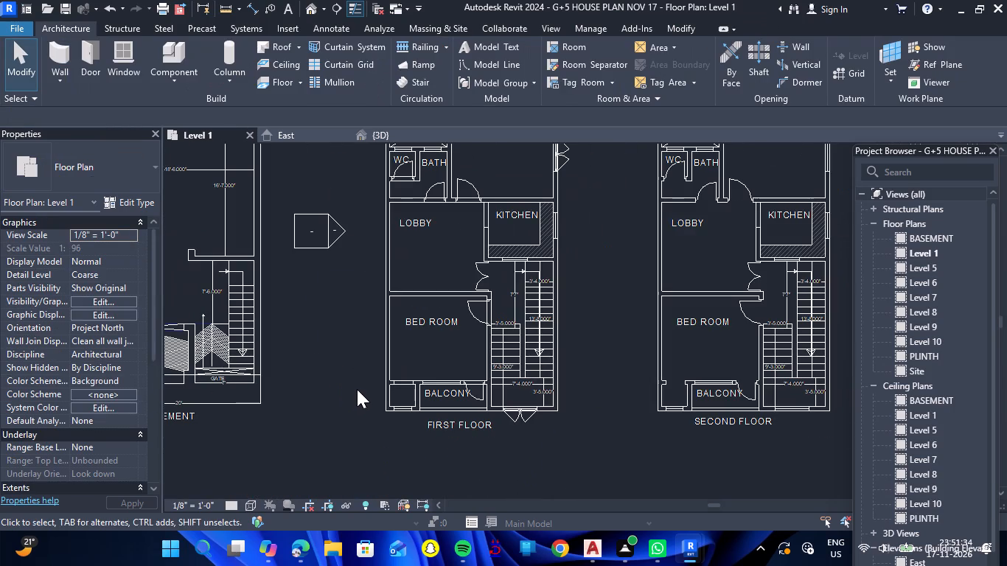
{"action": "scroll", "coordinate": [397, 391], "scroll_direction": "down", "scroll_amount": 1}
{"action": "scroll", "coordinate": [456, 396], "scroll_direction": "up", "scroll_amount": 5}
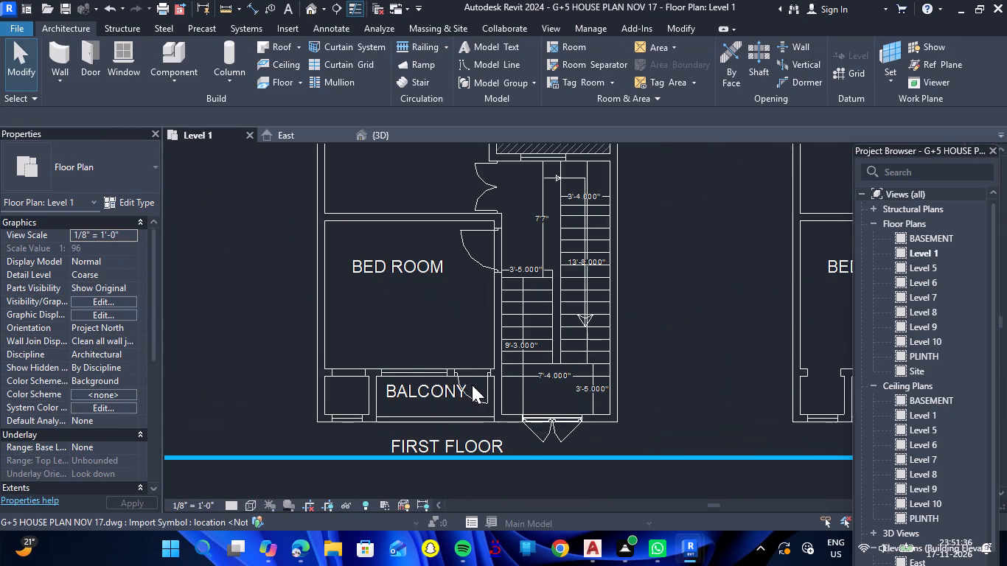
{"action": "scroll", "coordinate": [472, 385], "scroll_direction": "up", "scroll_amount": 3}
{"action": "scroll", "coordinate": [478, 403], "scroll_direction": "down", "scroll_amount": 1}
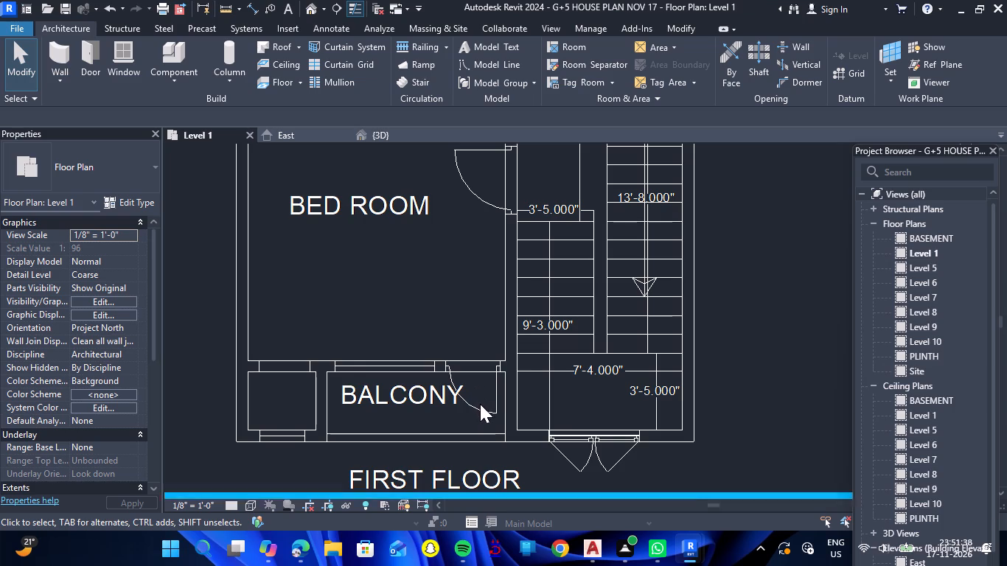
{"action": "scroll", "coordinate": [480, 404], "scroll_direction": "down", "scroll_amount": 1}
{"action": "scroll", "coordinate": [483, 377], "scroll_direction": "up", "scroll_amount": 4}
{"action": "scroll", "coordinate": [481, 377], "scroll_direction": "down", "scroll_amount": 7}
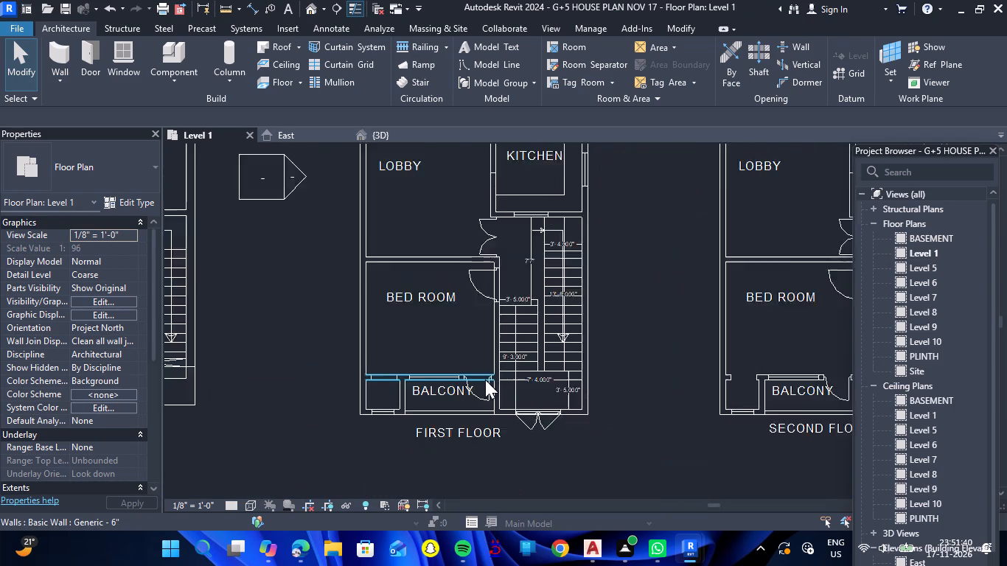
{"action": "scroll", "coordinate": [485, 380], "scroll_direction": "down", "scroll_amount": 1}
{"action": "scroll", "coordinate": [486, 211], "scroll_direction": "down", "scroll_amount": 5}
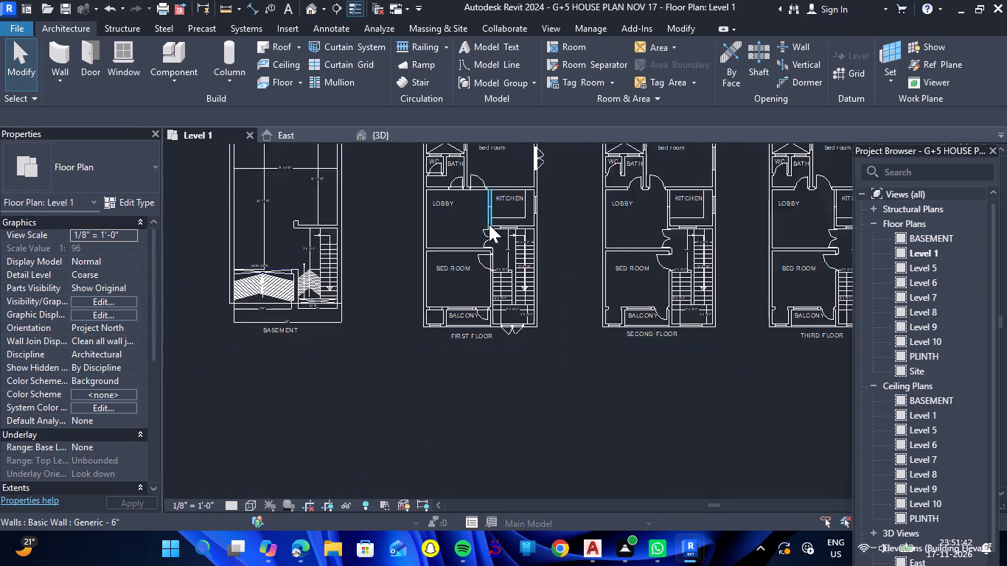
{"action": "scroll", "coordinate": [506, 223], "scroll_direction": "up", "scroll_amount": 6}
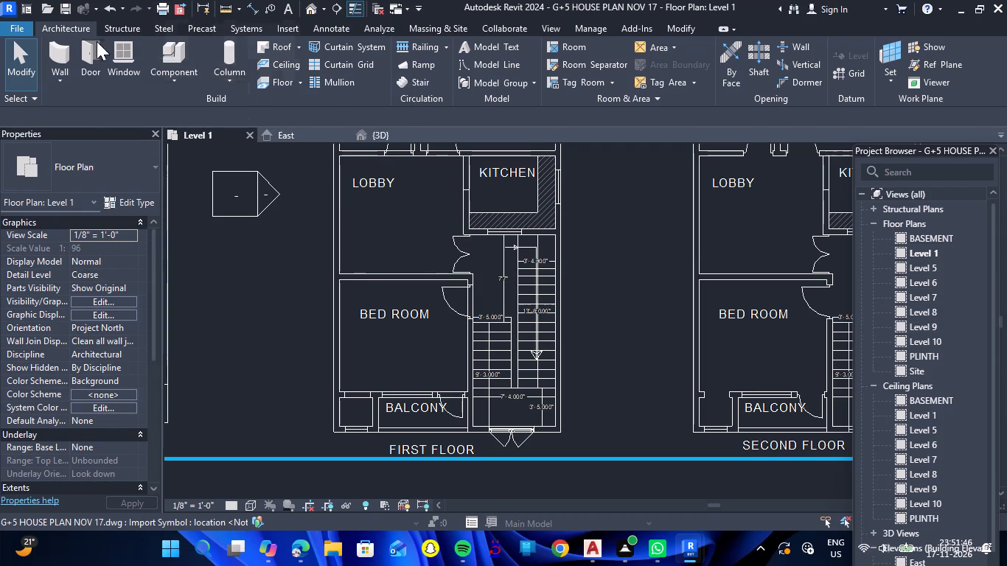
Load the M_Window-Casement-Double family with its 850 x 900mm type for window placement.
{"action": "left_click", "coordinate": [119, 56]}
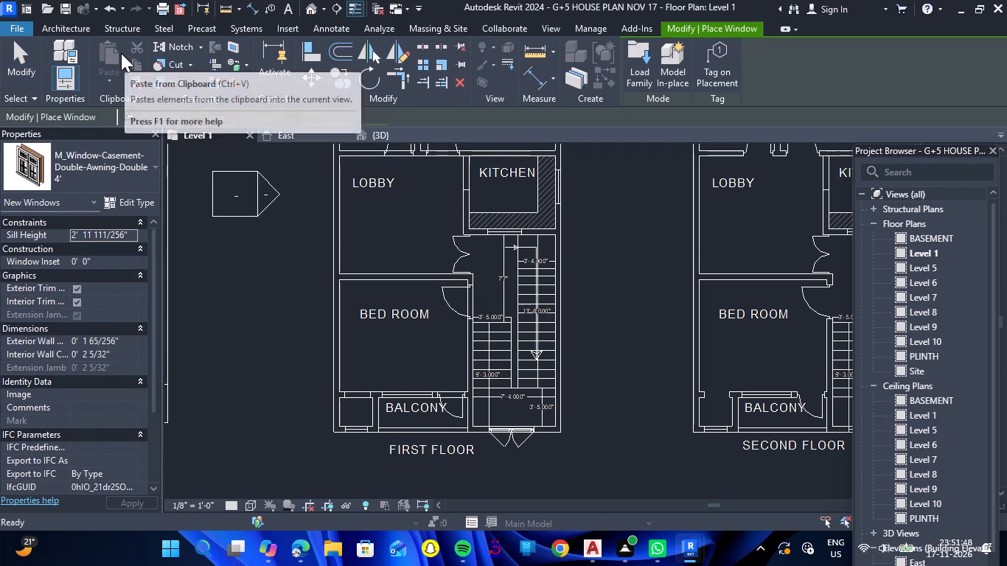
{"action": "left_click", "coordinate": [628, 76]}
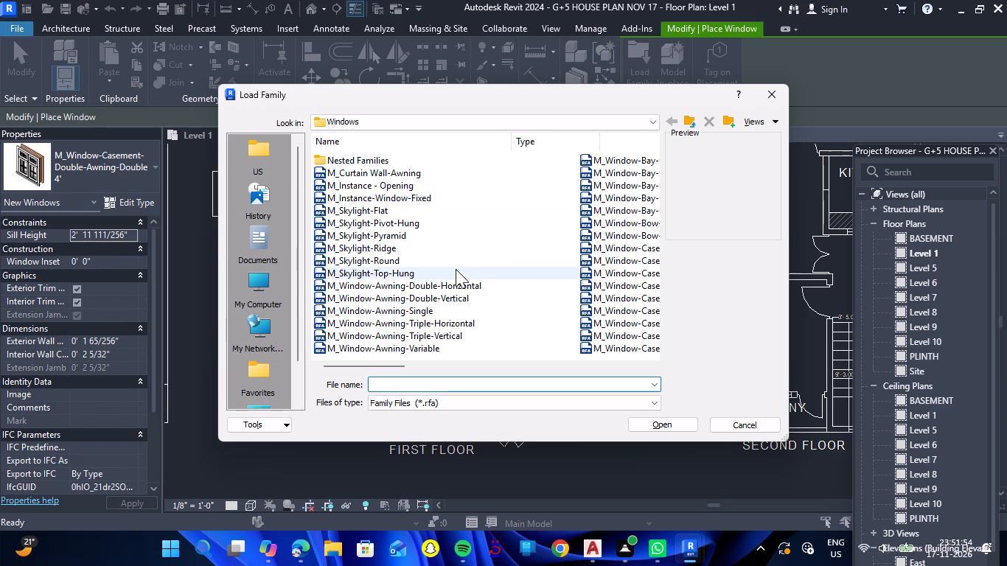
{"action": "scroll", "coordinate": [456, 269], "scroll_direction": "up", "scroll_amount": 3}
{"action": "left_click", "coordinate": [630, 160]}
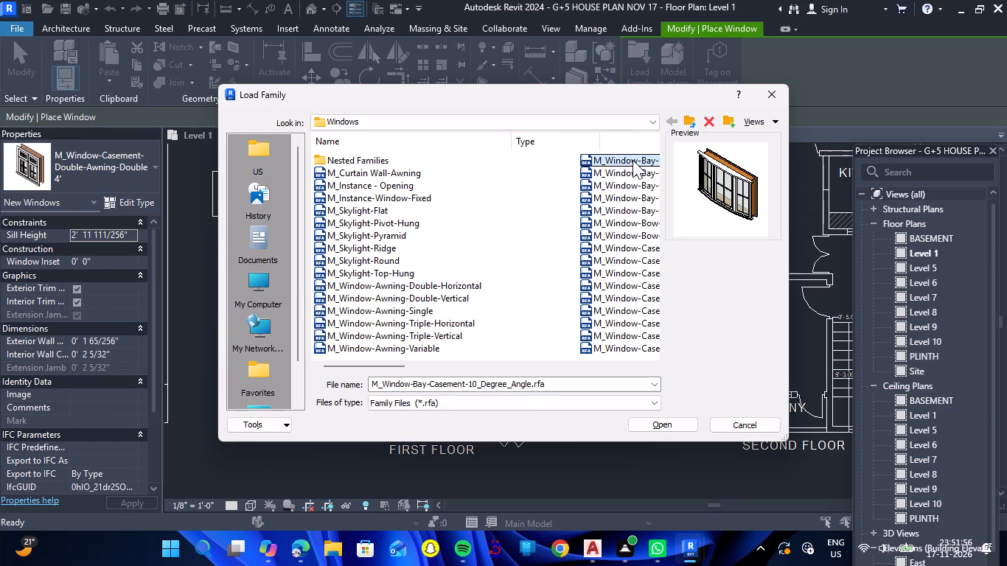
{"action": "key", "text": "Down"}
{"action": "key", "text": "Down"}
{"action": "key", "text": "Down"}
{"action": "key", "text": "Down"}
{"action": "key", "text": "Down"}
{"action": "key", "text": "Down"}
{"action": "key", "text": "Down"}
{"action": "key", "text": "Down"}
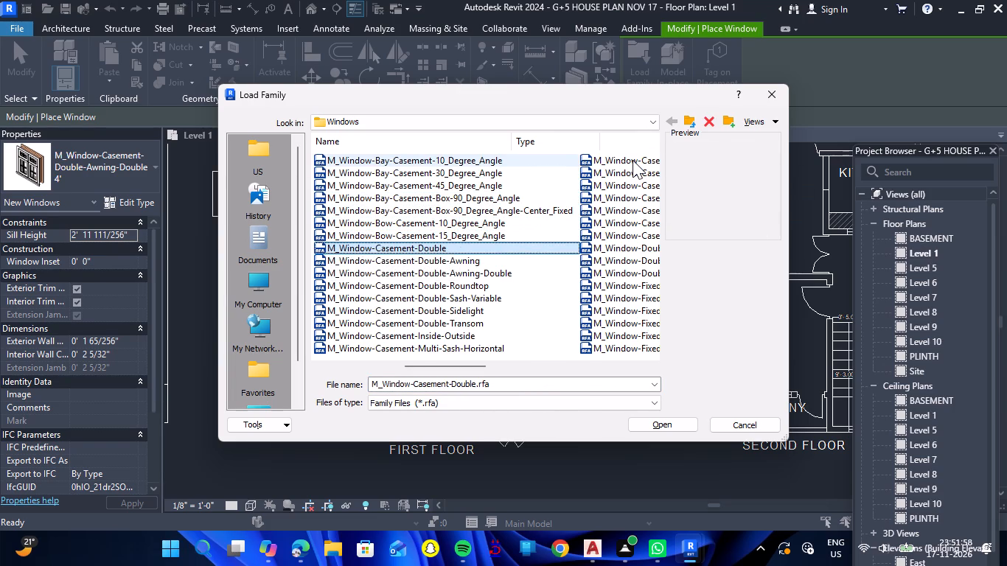
{"action": "key", "text": "Up"}
{"action": "key", "text": "Up"}
{"action": "key", "text": "Down"}
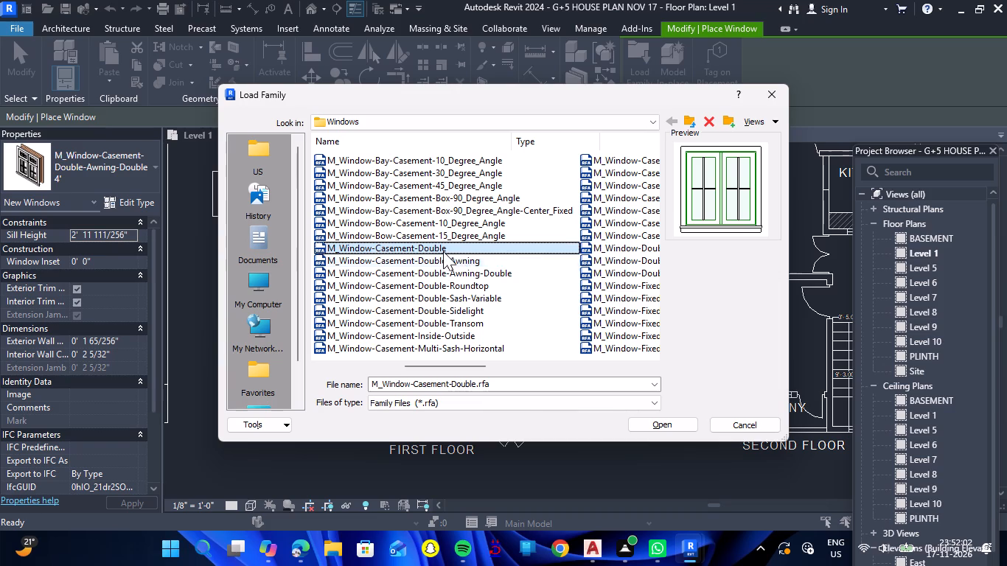
{"action": "double_click", "coordinate": [442, 250]}
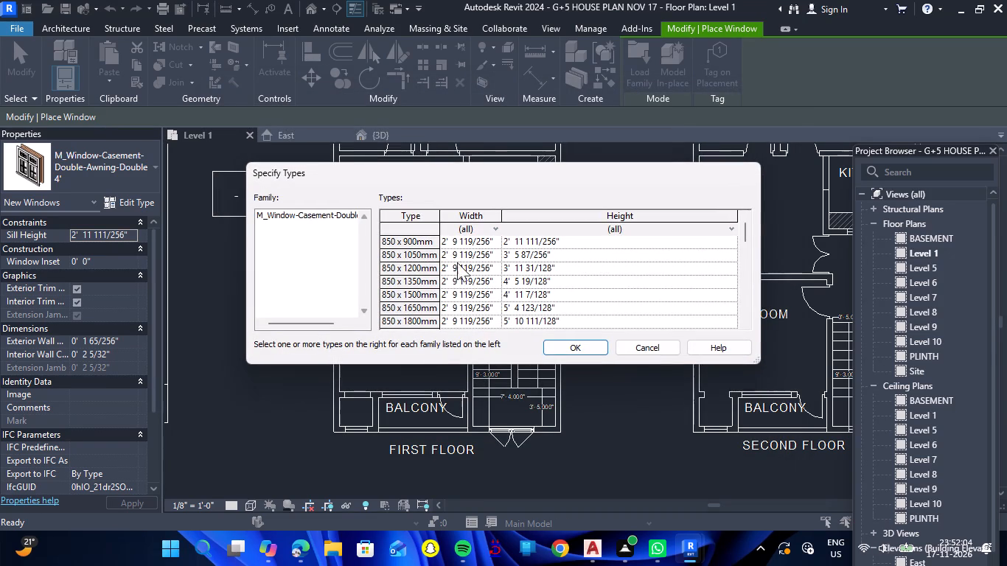
{"action": "scroll", "coordinate": [474, 305], "scroll_direction": "down", "scroll_amount": 1}
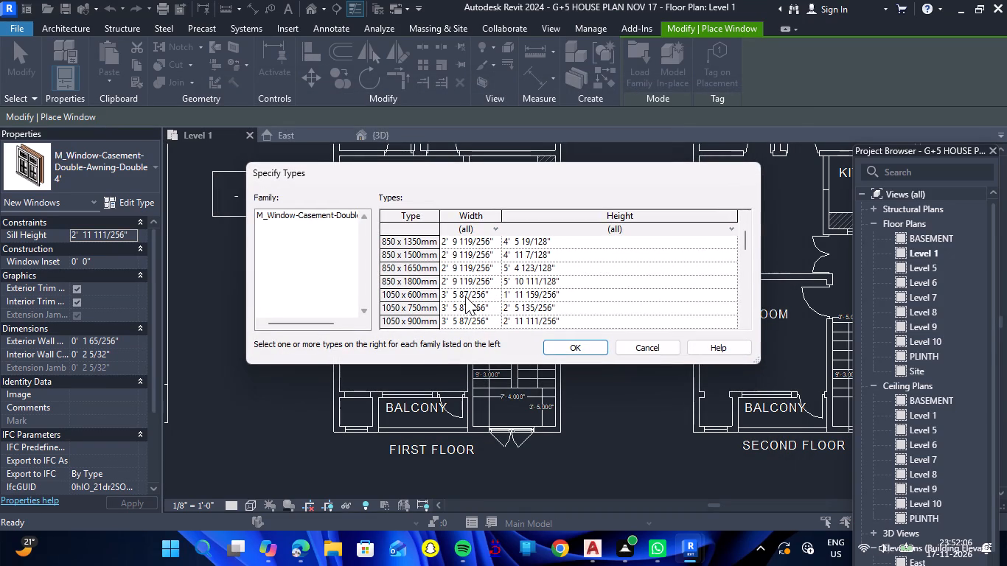
{"action": "left_click", "coordinate": [564, 340]}
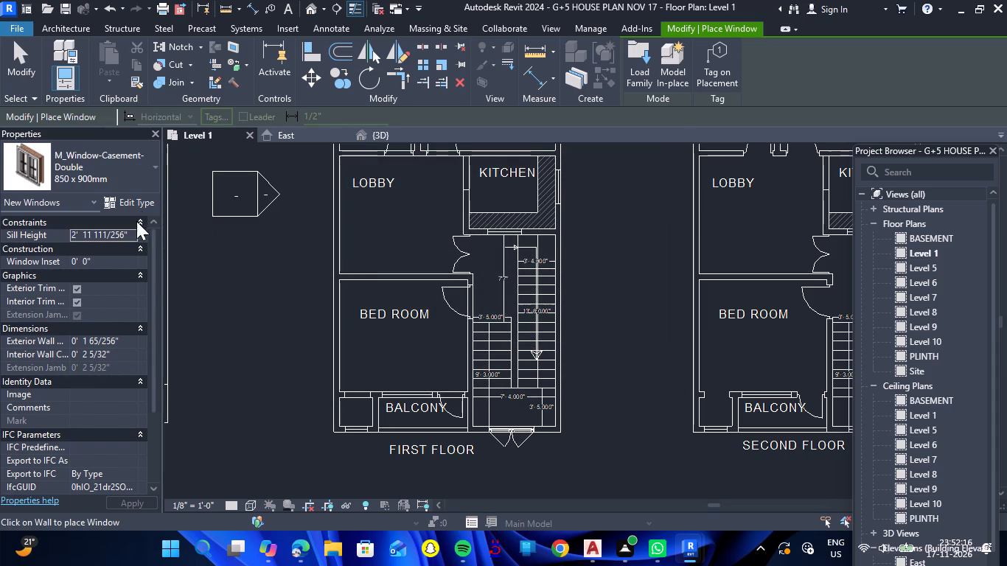
Duplicate the 850 x 900mm casement type as 3' and set its width to 3'.
{"action": "left_click", "coordinate": [139, 199]}
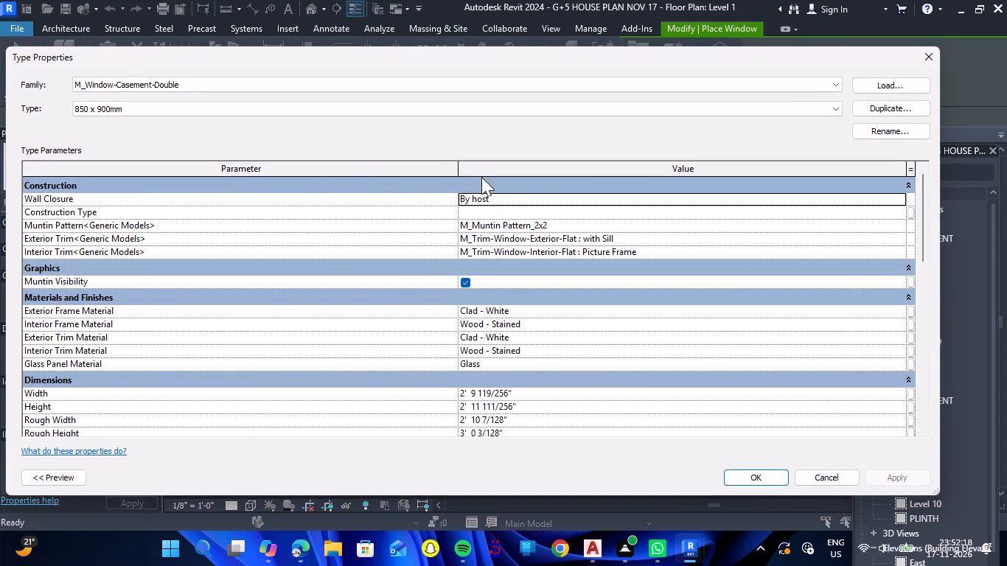
{"action": "left_click", "coordinate": [869, 108]}
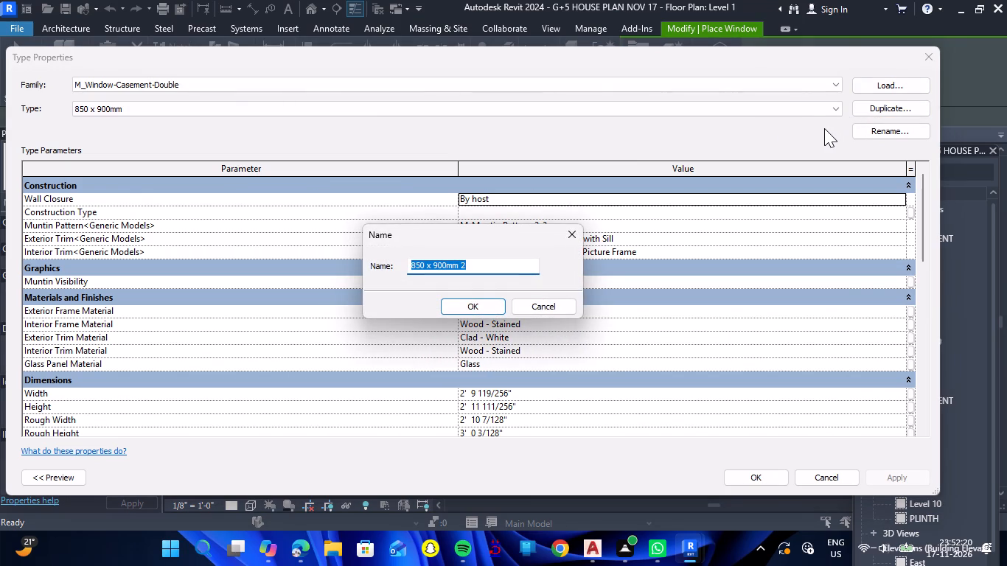
{"action": "type", "text": "3'"}
{"action": "key", "text": "Return"}
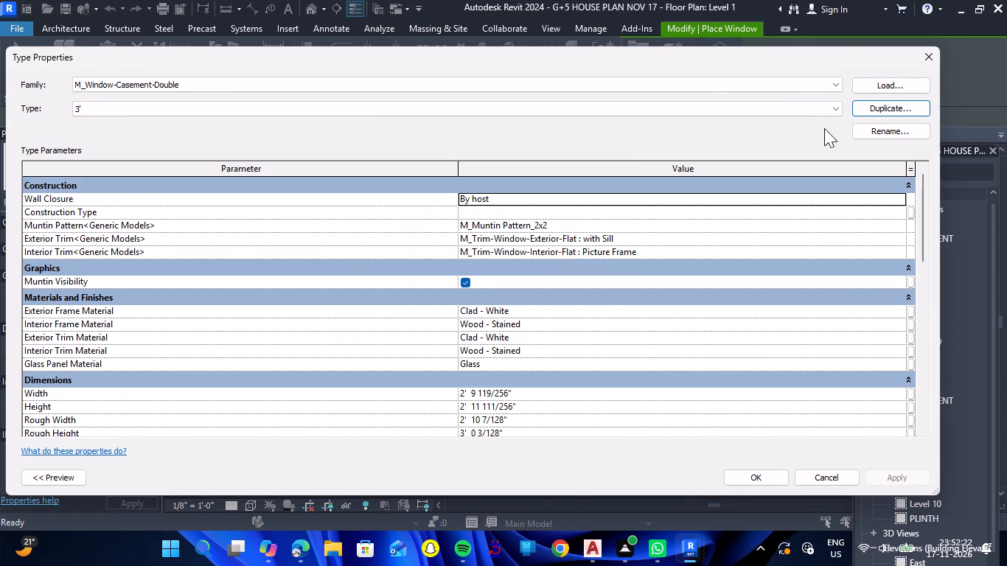
{"action": "scroll", "coordinate": [645, 204], "scroll_direction": "down", "scroll_amount": 5}
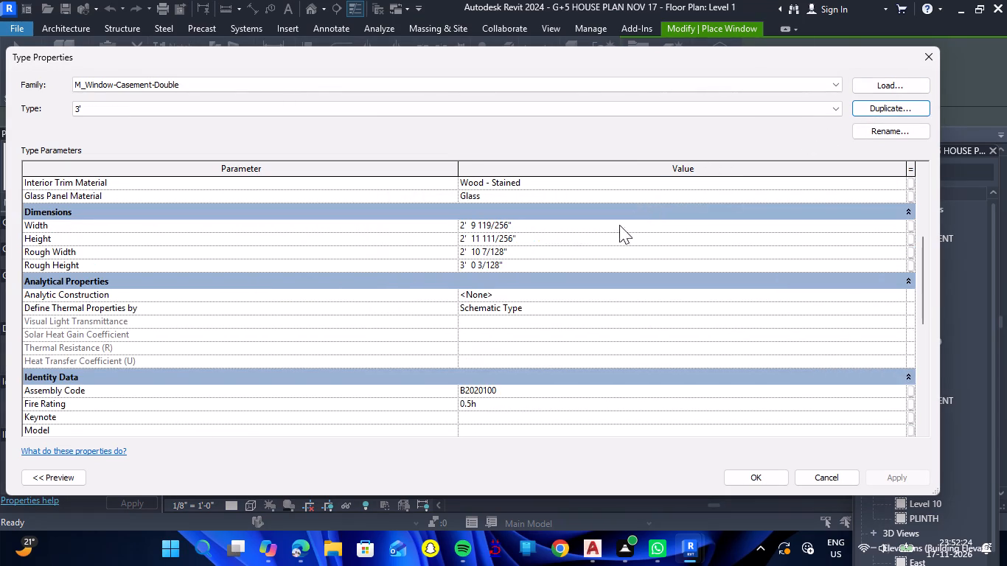
{"action": "left_click", "coordinate": [526, 223]}
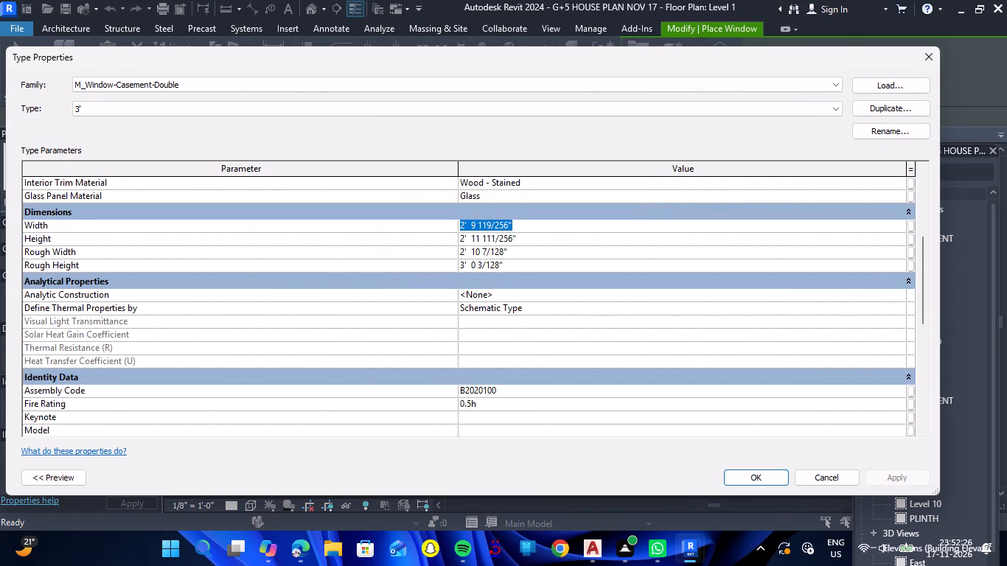
{"action": "type", "text": "3'"}
{"action": "key", "text": "Return"}
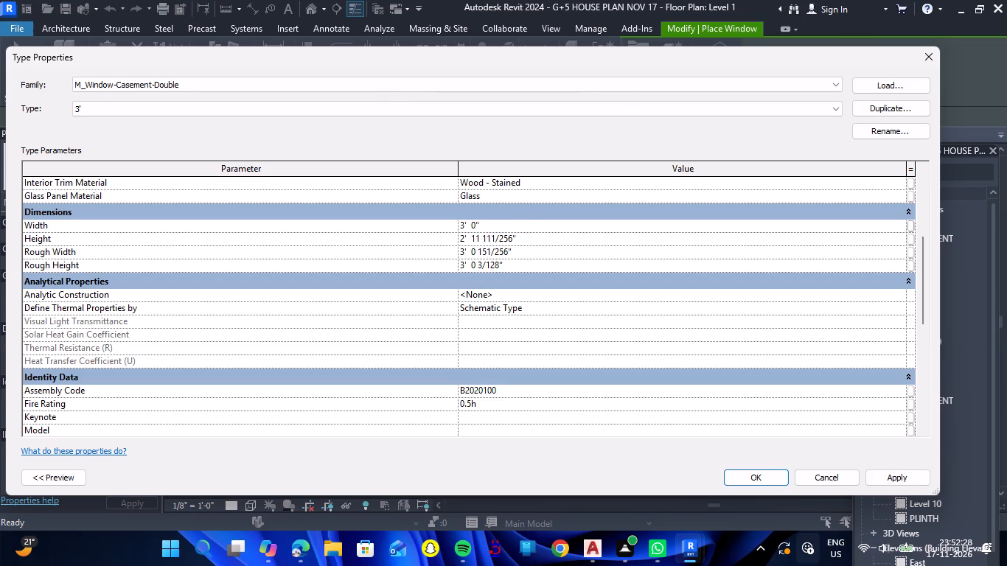
{"action": "left_click", "coordinate": [761, 475]}
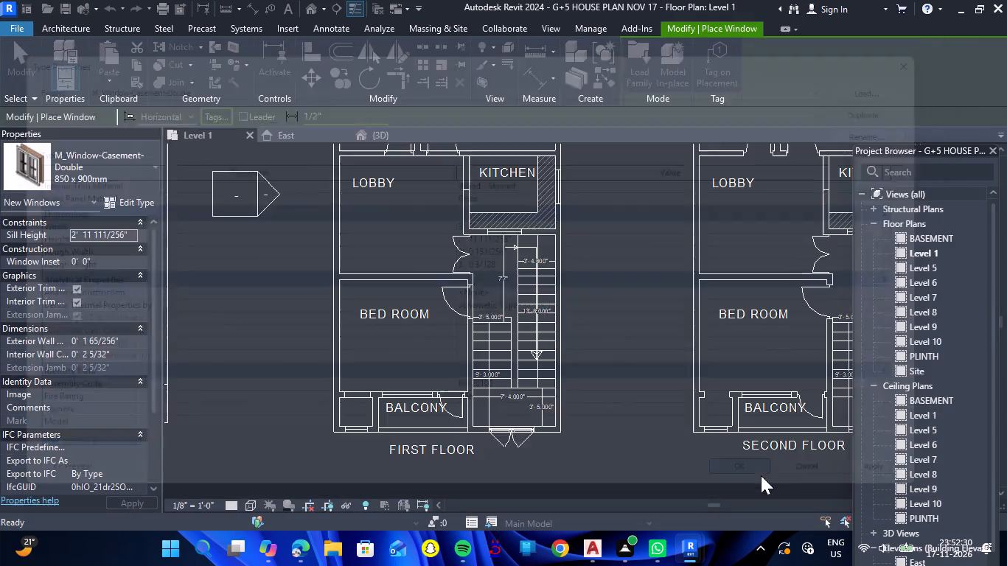
Place a 3' window over the drawn opening in the first-floor kitchen's lower wall, opening toward the staircase, about 3'-4" from the lobby-side wall.
{"action": "scroll", "coordinate": [496, 226], "scroll_direction": "up", "scroll_amount": 6}
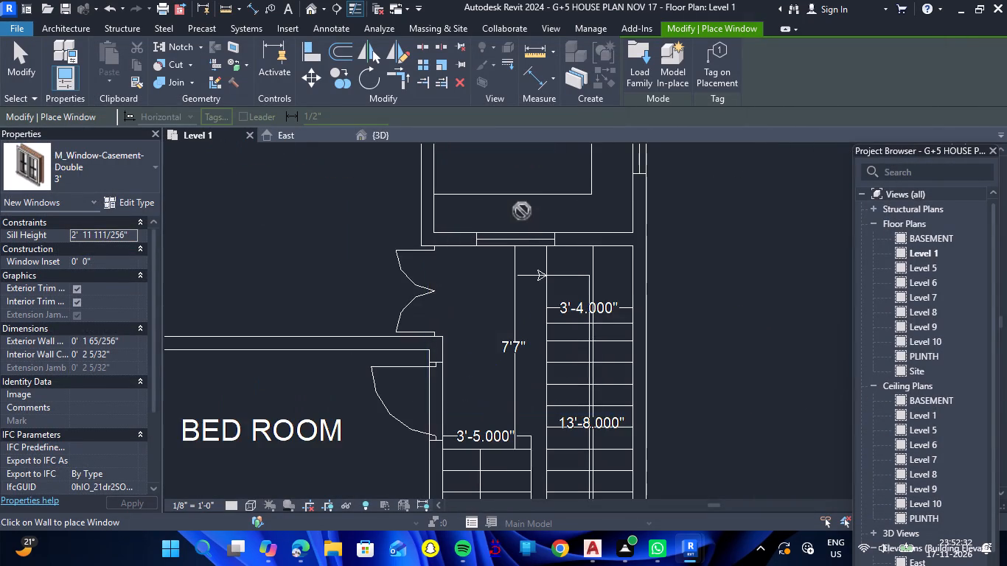
{"action": "scroll", "coordinate": [523, 211], "scroll_direction": "up", "scroll_amount": 9}
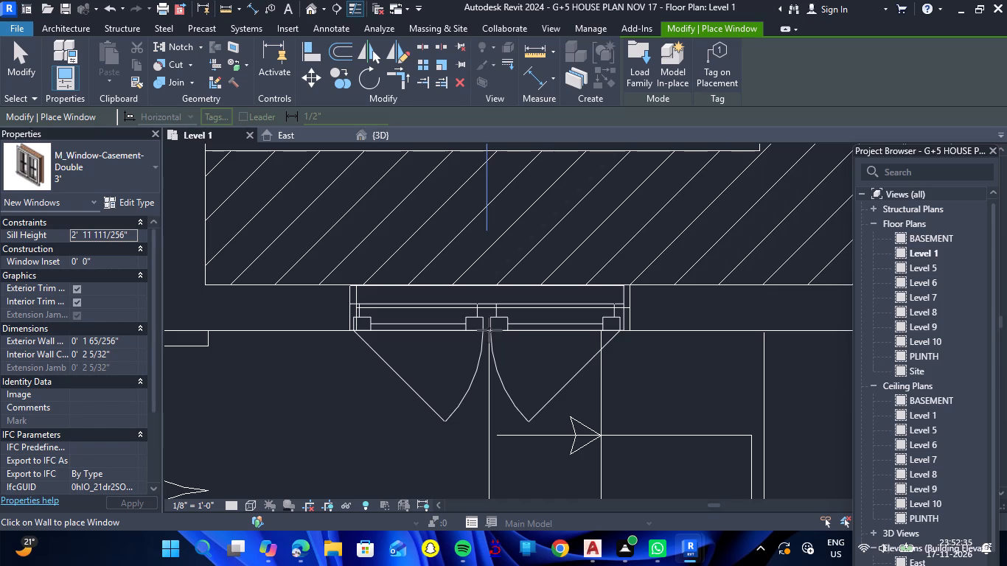
{"action": "left_click", "coordinate": [489, 330]}
Place a 3' window opening outward in the kitchen's right exterior wall, about 4'-1" from the kitchen's lower wall.
{"action": "scroll", "coordinate": [489, 332], "scroll_direction": "down", "scroll_amount": 10}
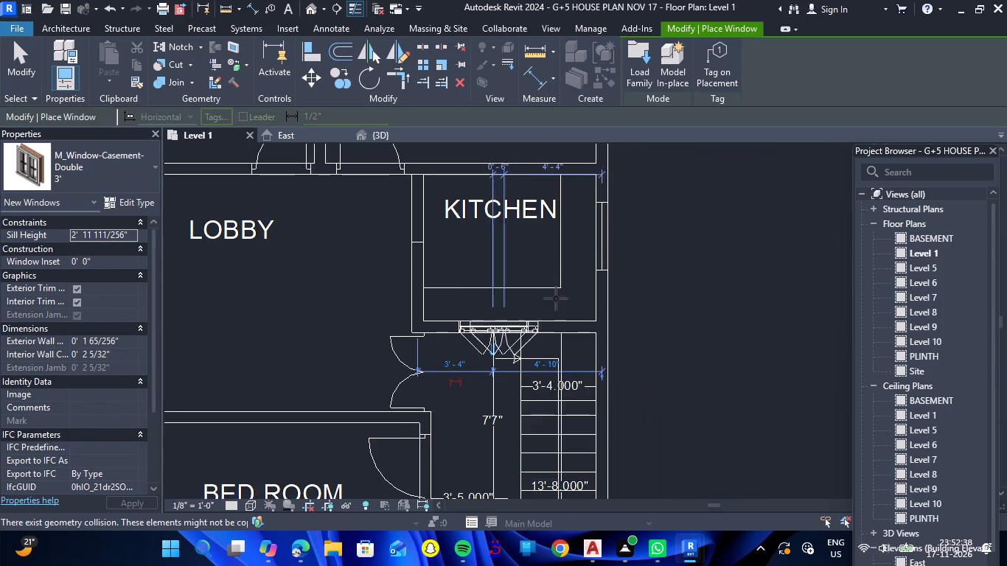
{"action": "scroll", "coordinate": [622, 228], "scroll_direction": "up", "scroll_amount": 7}
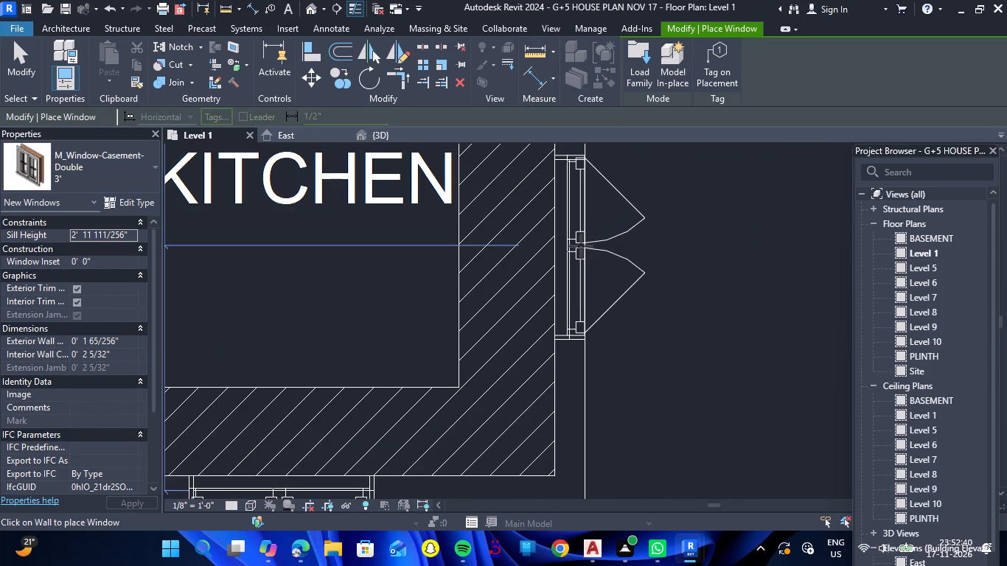
{"action": "left_click", "coordinate": [580, 247]}
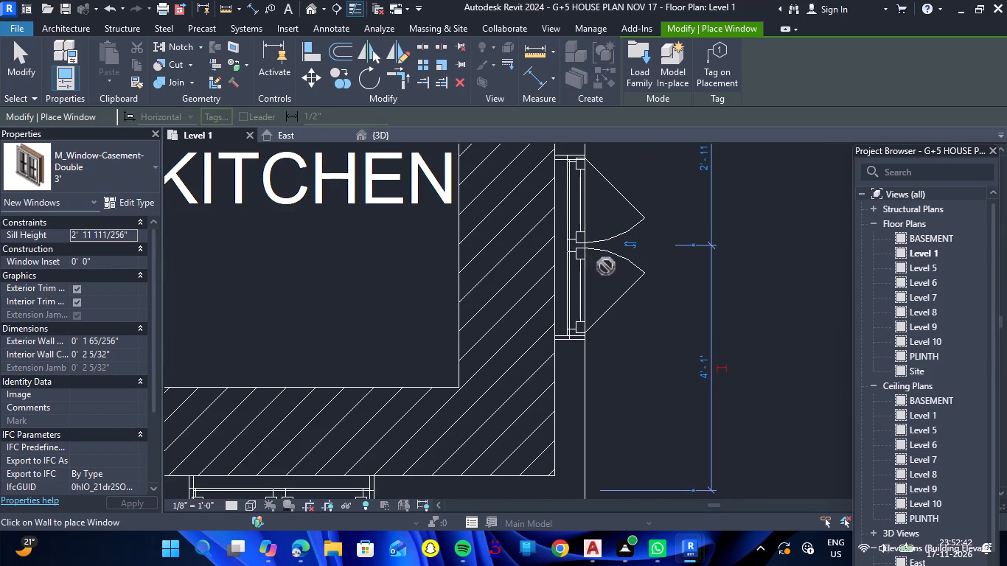
Place a 3' window in the wall between duct and rear bedroom, opening into the duct about 2'-3" from the upper wall, and end window placement.
{"action": "scroll", "coordinate": [608, 270], "scroll_direction": "down", "scroll_amount": 15}
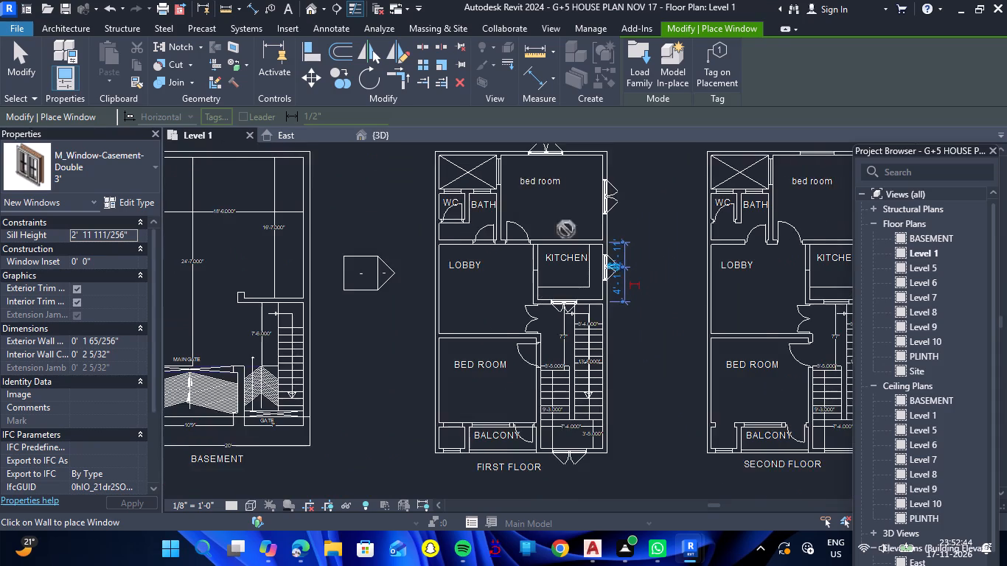
{"action": "scroll", "coordinate": [515, 170], "scroll_direction": "up", "scroll_amount": 12}
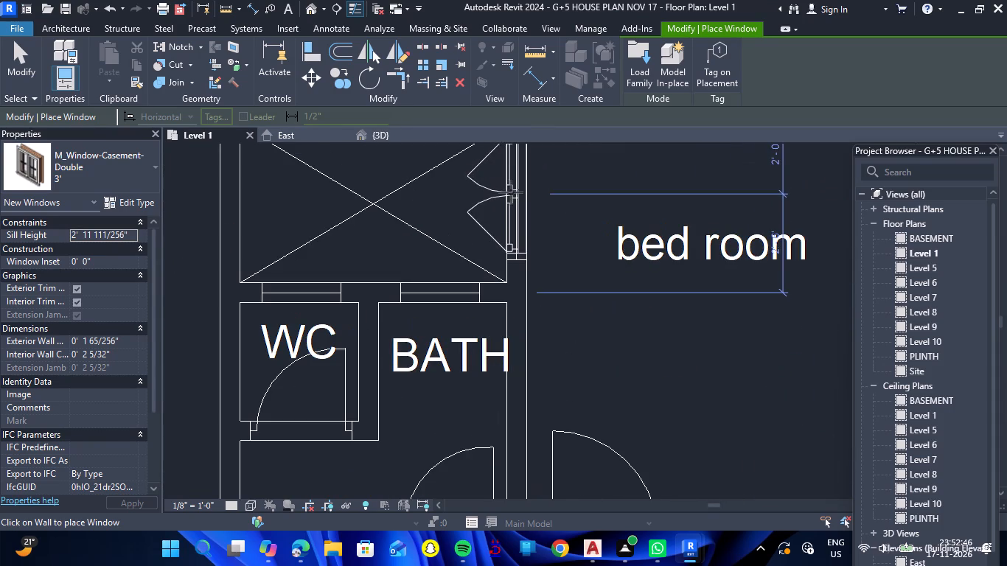
{"action": "scroll", "coordinate": [511, 198], "scroll_direction": "down", "scroll_amount": 8}
{"action": "scroll", "coordinate": [509, 183], "scroll_direction": "up", "scroll_amount": 7}
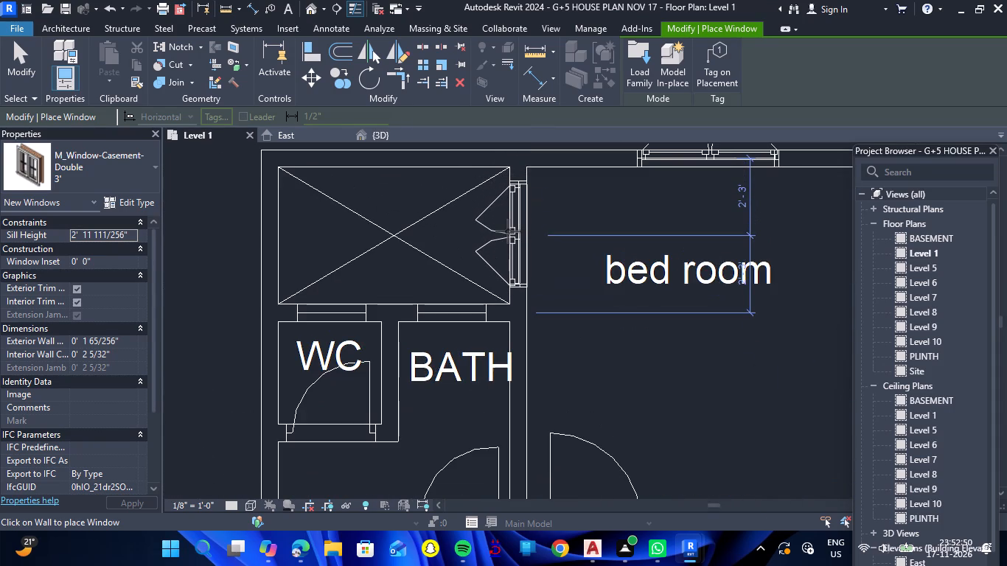
{"action": "left_click", "coordinate": [507, 231]}
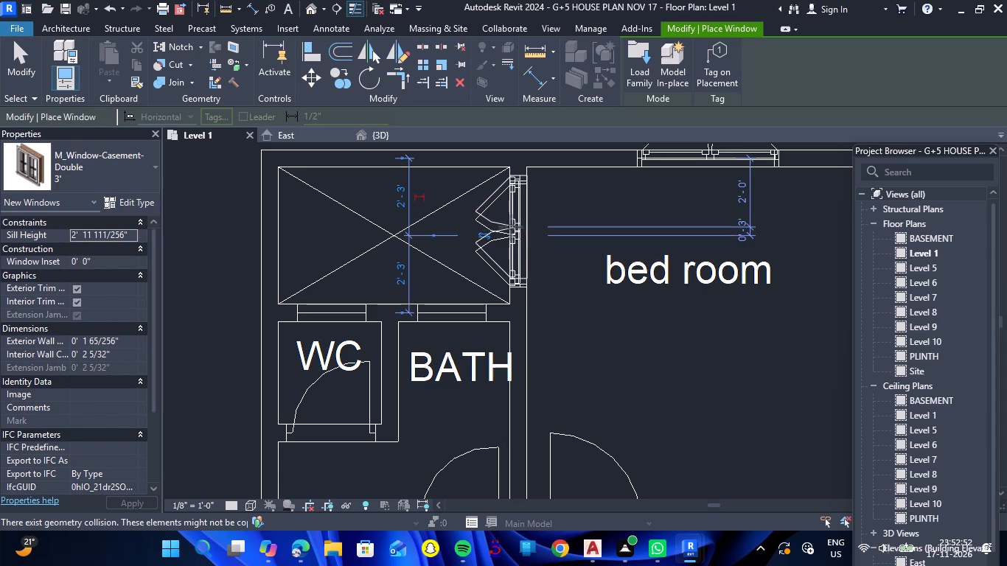
{"action": "scroll", "coordinate": [523, 245], "scroll_direction": "down", "scroll_amount": 11}
{"action": "scroll", "coordinate": [506, 431], "scroll_direction": "up", "scroll_amount": 1}
{"action": "scroll", "coordinate": [506, 428], "scroll_direction": "down", "scroll_amount": 4}
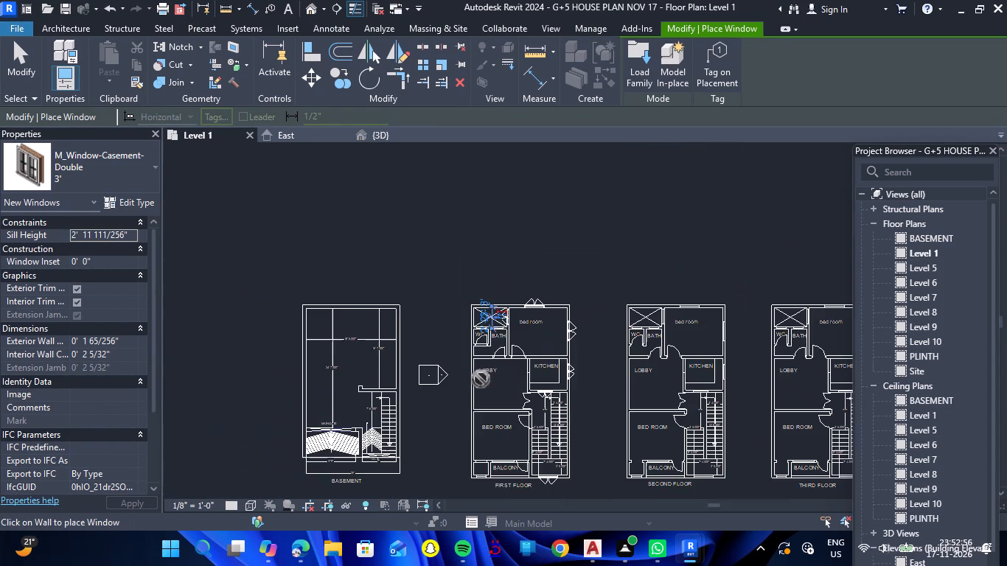
{"action": "scroll", "coordinate": [506, 479], "scroll_direction": "up", "scroll_amount": 12}
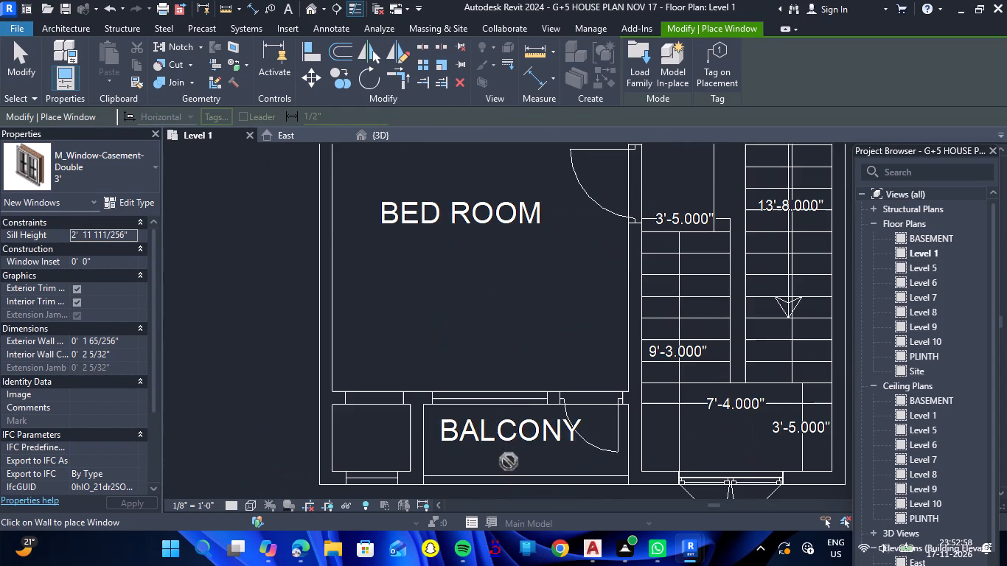
{"action": "key", "text": "Escape"}
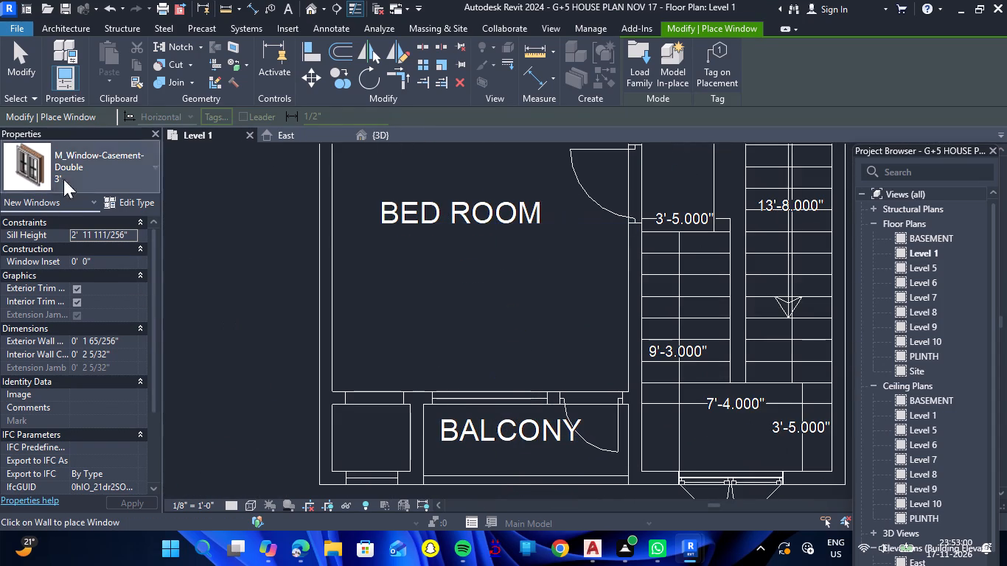
{"action": "key", "text": "Escape"}
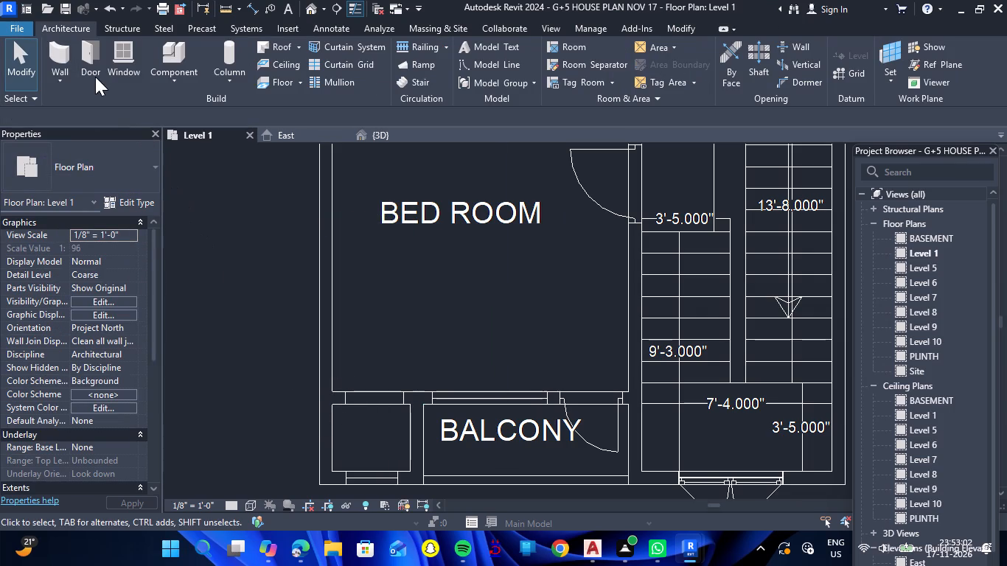
Restart window placement and browse the Windows family library for another window family to load.
{"action": "left_click", "coordinate": [117, 74]}
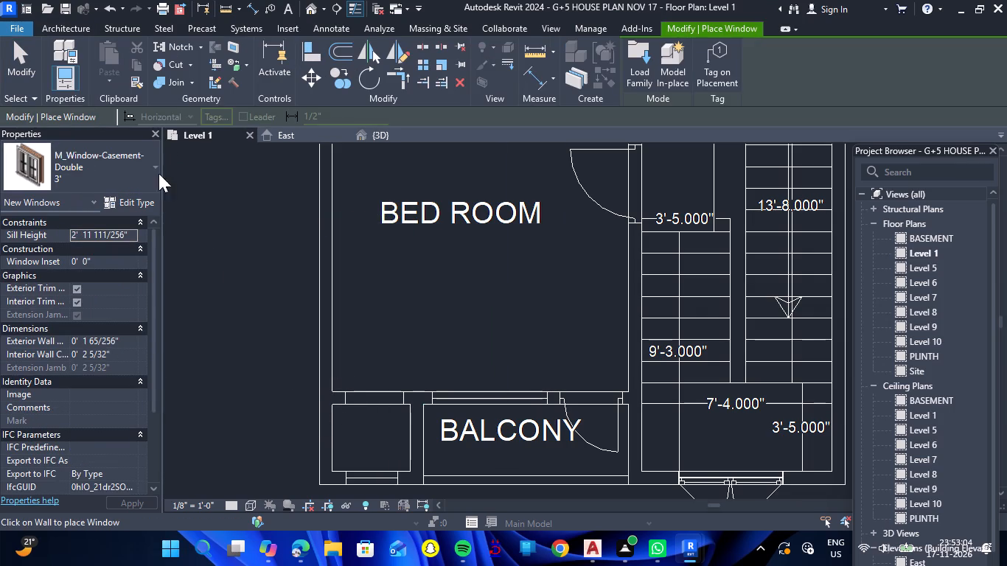
{"action": "left_click", "coordinate": [649, 73]}
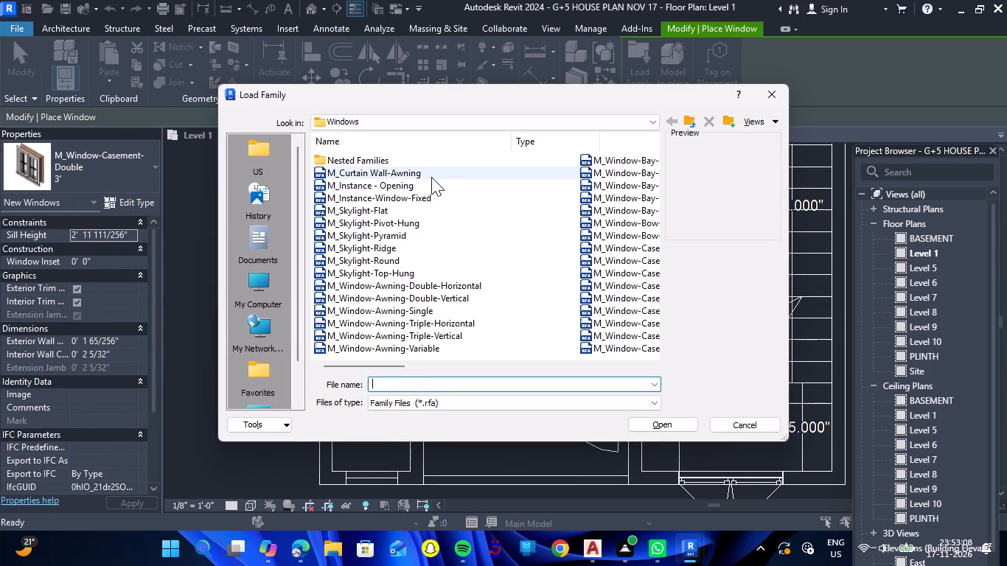
{"action": "left_click", "coordinate": [431, 177]}
{"action": "key", "text": "Down"}
{"action": "key", "text": "Down"}
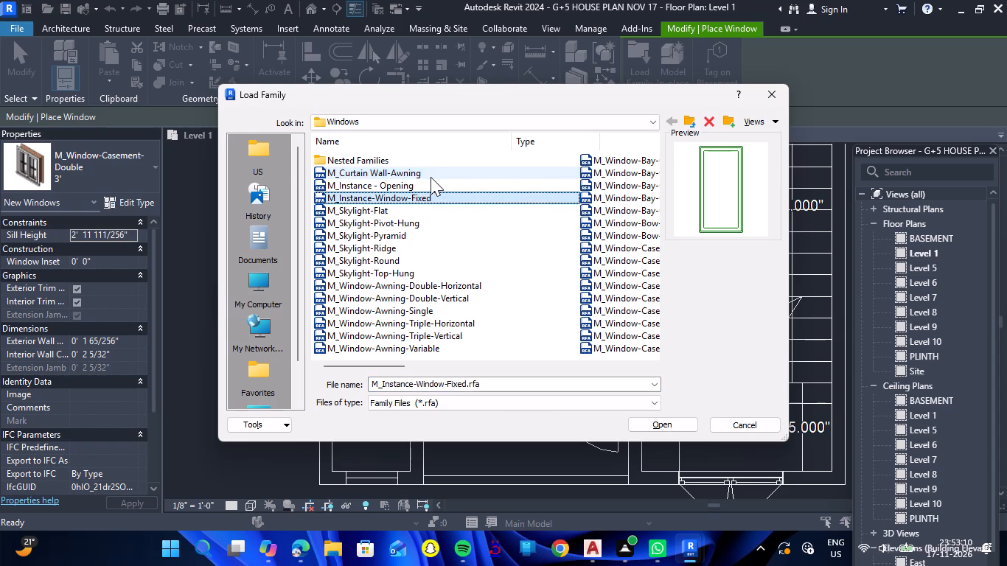
{"action": "key", "text": "Down"}
{"action": "key", "text": "Down"}
{"action": "key", "text": "Down"}
{"action": "key", "text": "Down"}
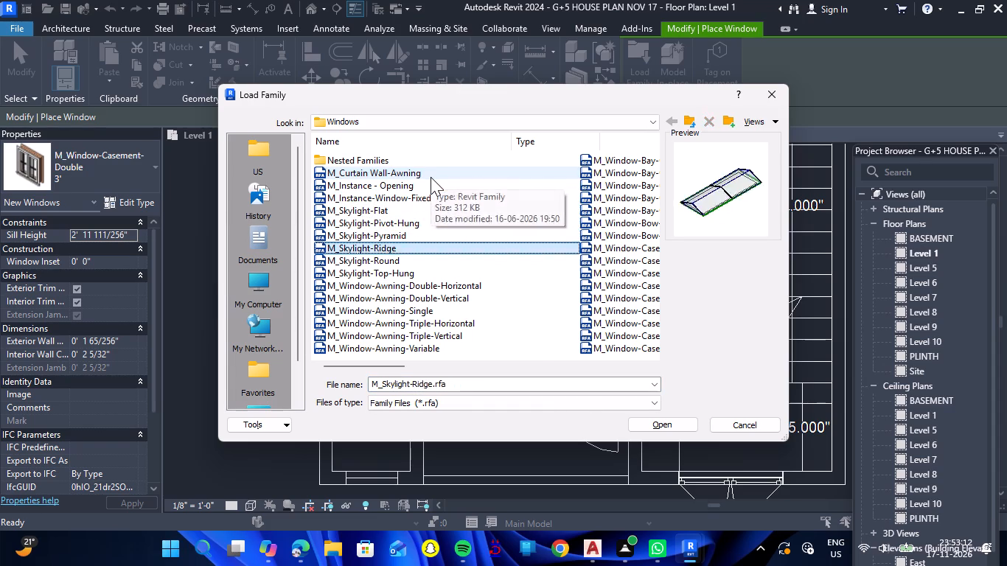
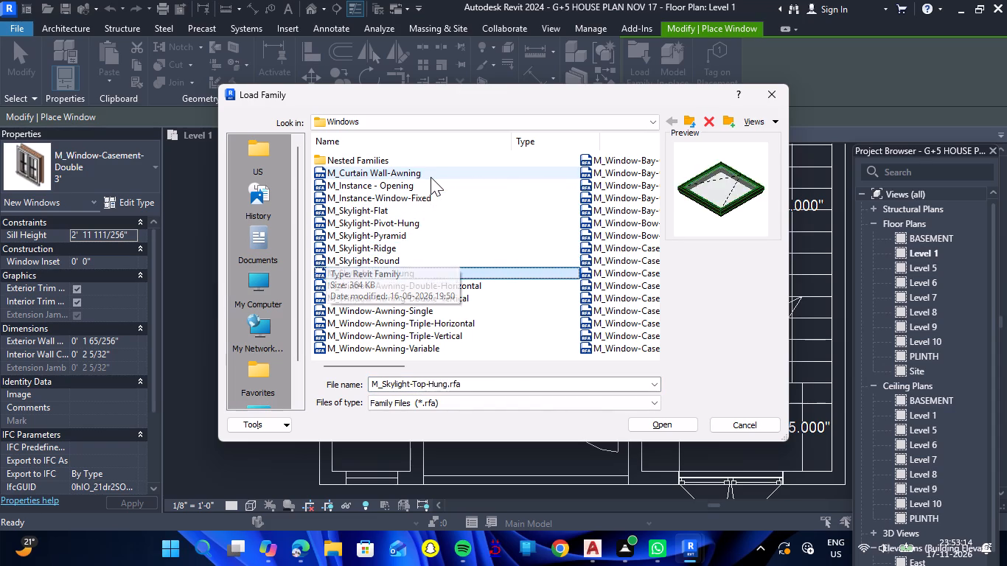
Preview the awning window families in the Windows library to choose a family to load.
{"action": "key", "text": "Down"}
{"action": "key", "text": "Down"}
{"action": "key", "text": "Up"}
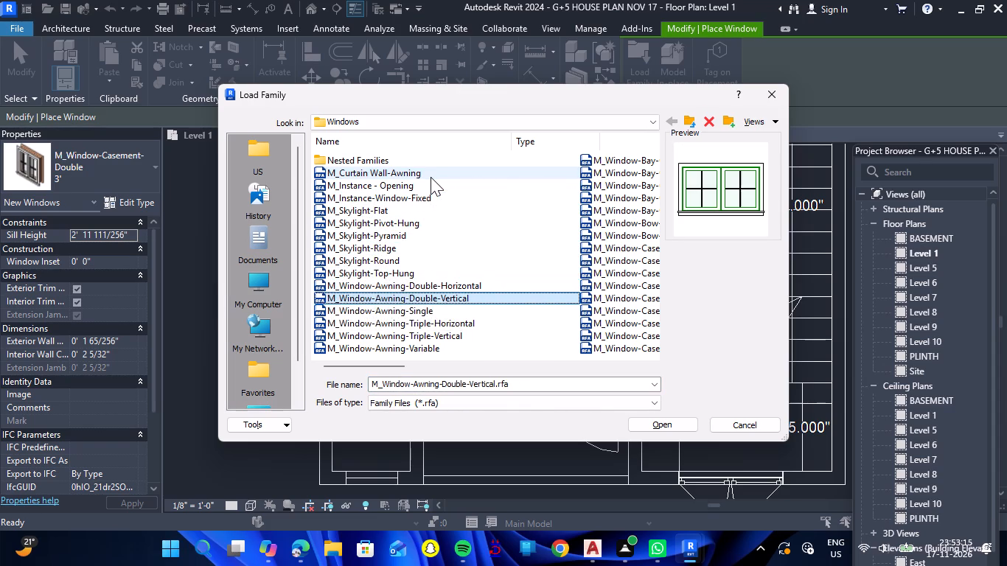
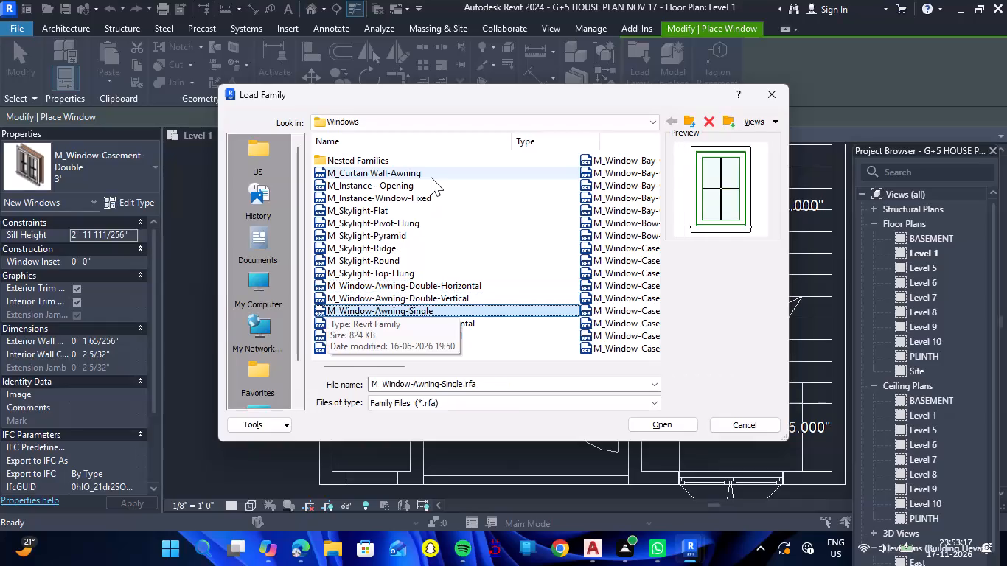
Load the M_Window-Awning-Triple-Horizontal family from the Windows library.
{"action": "key", "text": "Down"}
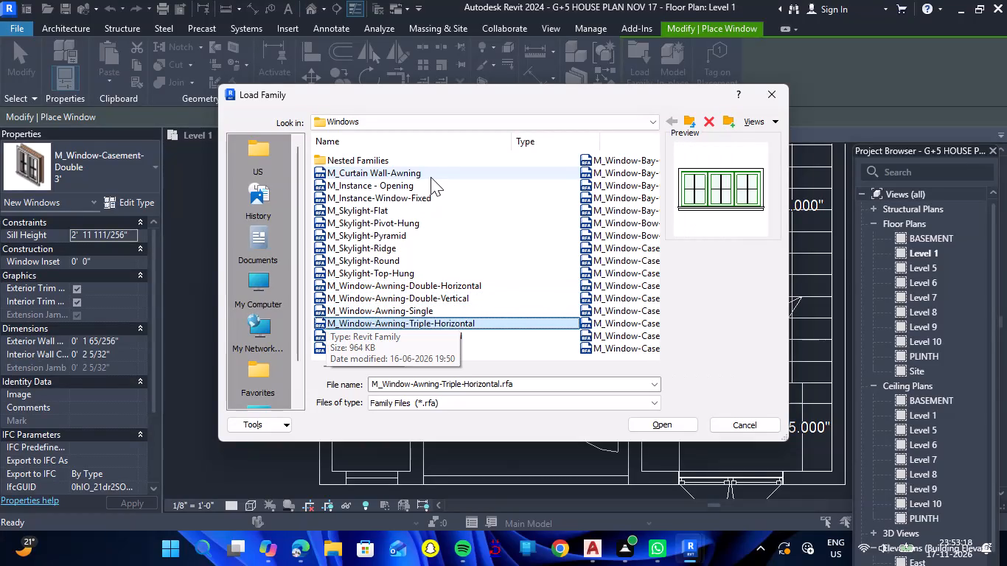
{"action": "double_click", "coordinate": [468, 323]}
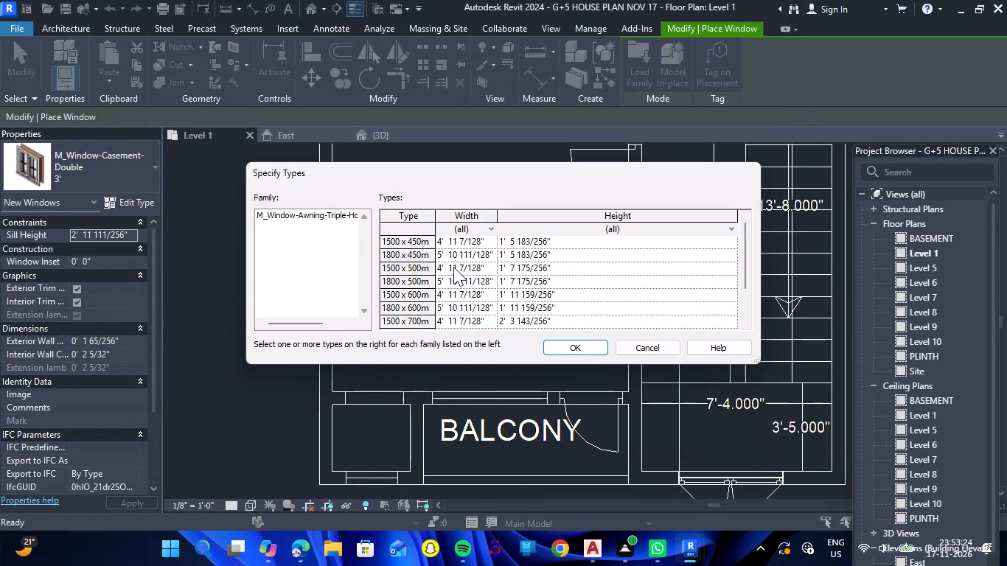
{"action": "left_click", "coordinate": [557, 352]}
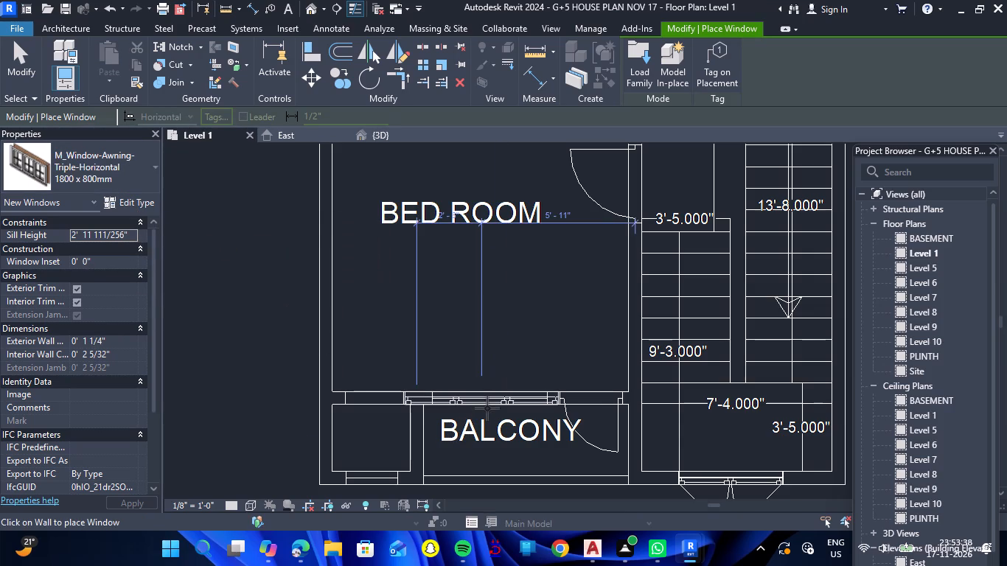
Duplicate the 1800 x 800mm triple awning window type as 4'5" and set its width to 4'5".
{"action": "left_click", "coordinate": [130, 208]}
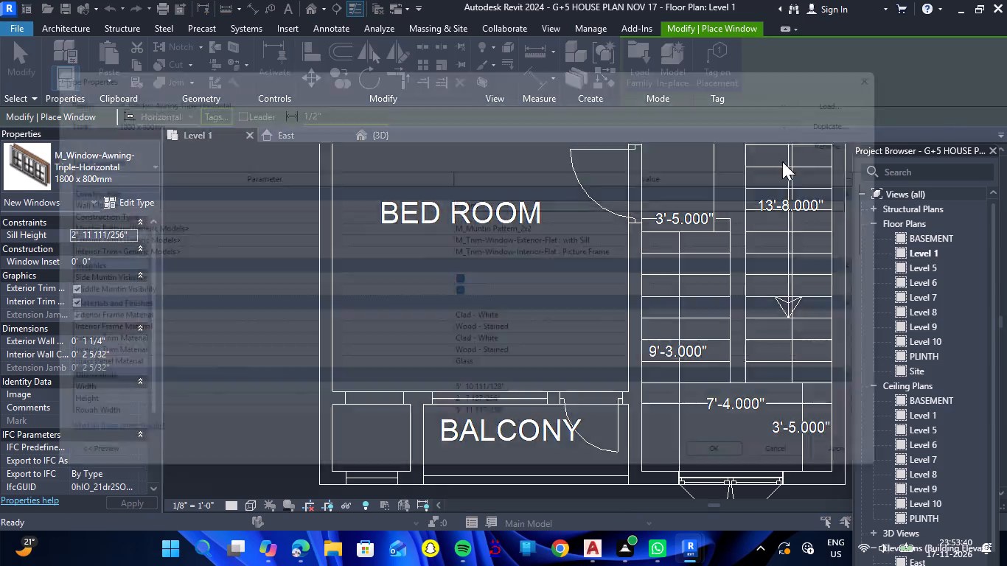
{"action": "left_click", "coordinate": [900, 109]}
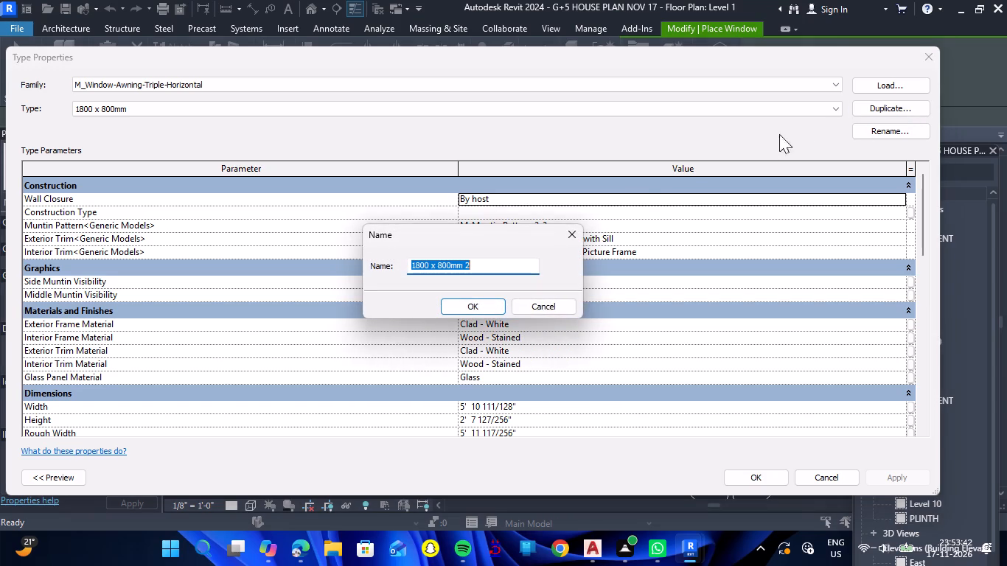
{"action": "type", "text": "4'5\""}
{"action": "key", "text": "Return"}
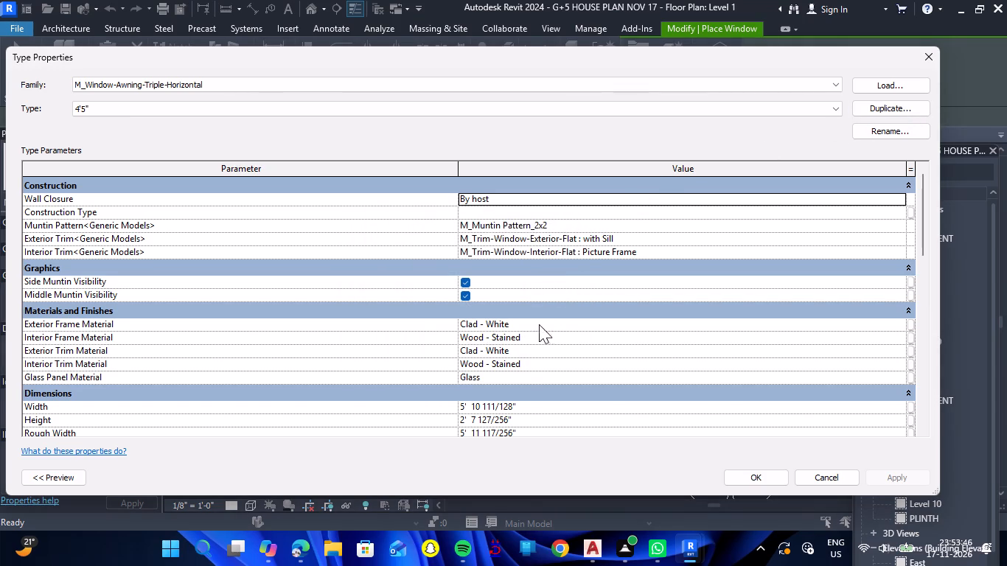
{"action": "scroll", "coordinate": [534, 346], "scroll_direction": "down", "scroll_amount": 1}
{"action": "left_click", "coordinate": [520, 374]}
{"action": "left_click_drag", "start_coordinate": [520, 374], "coordinate": [439, 382]}
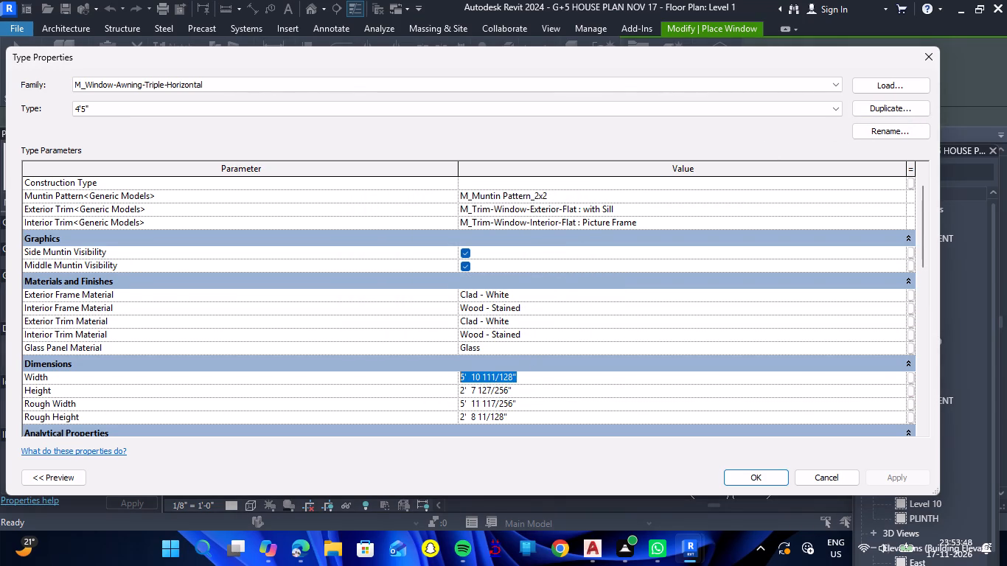
{"action": "left_click_drag", "start_coordinate": [439, 382], "coordinate": [435, 382]}
{"action": "type", "text": "4'5\""}
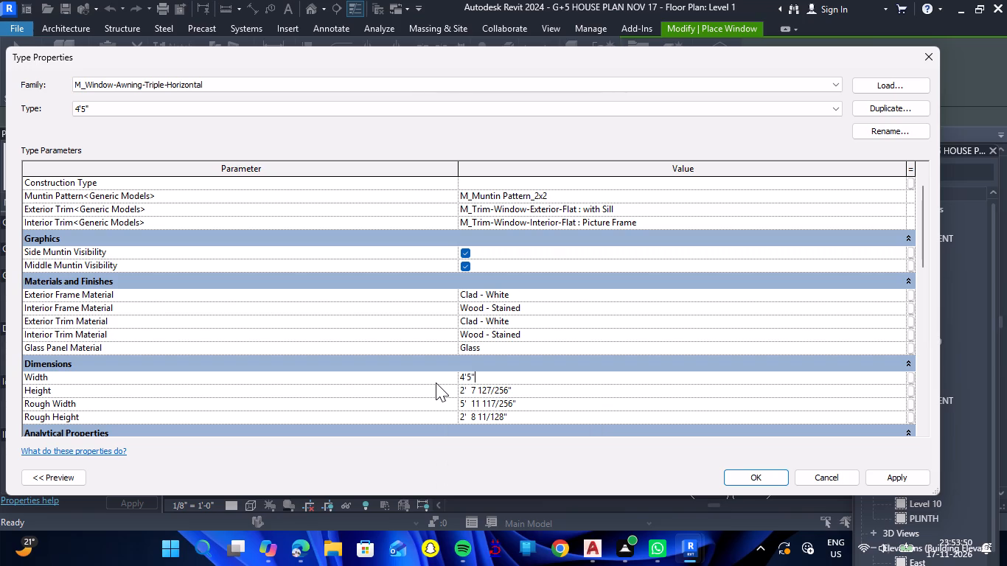
{"action": "key", "text": "Return"}
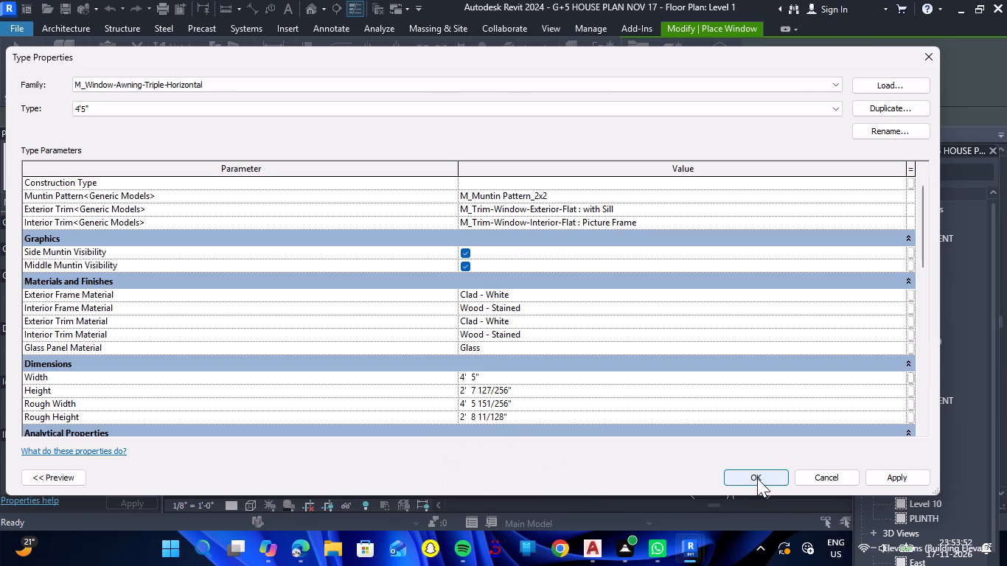
{"action": "left_click", "coordinate": [757, 478]}
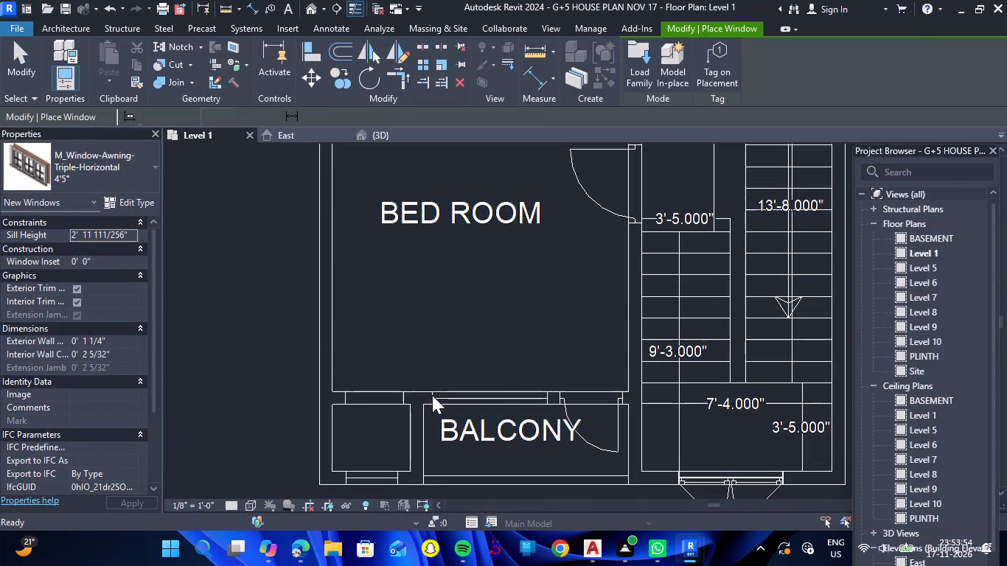
Place the 4'5" triple awning window in the drawn opening between the first-floor bedroom and balcony.
{"action": "scroll", "coordinate": [493, 410], "scroll_direction": "up", "scroll_amount": 4}
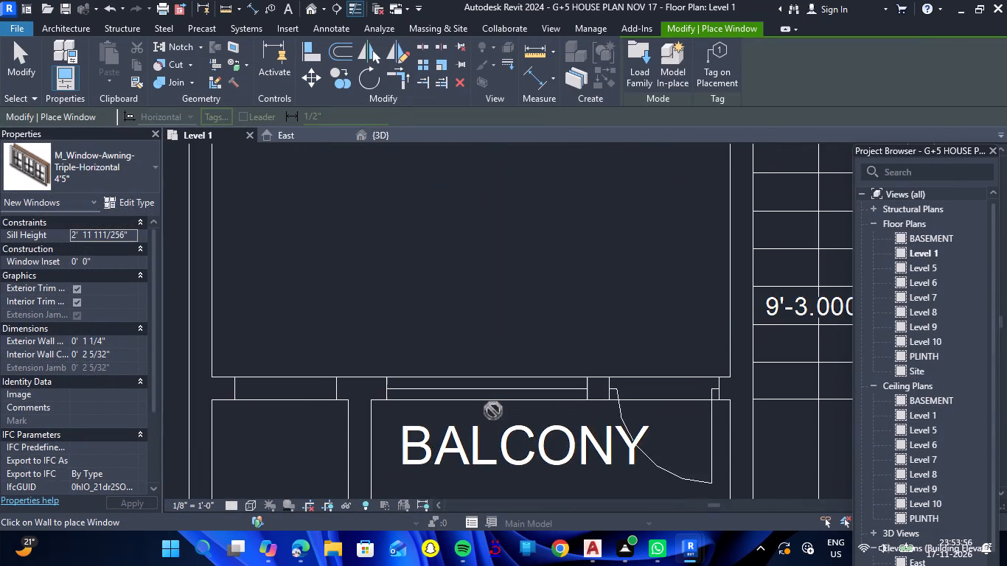
{"action": "scroll", "coordinate": [501, 419], "scroll_direction": "up", "scroll_amount": 3}
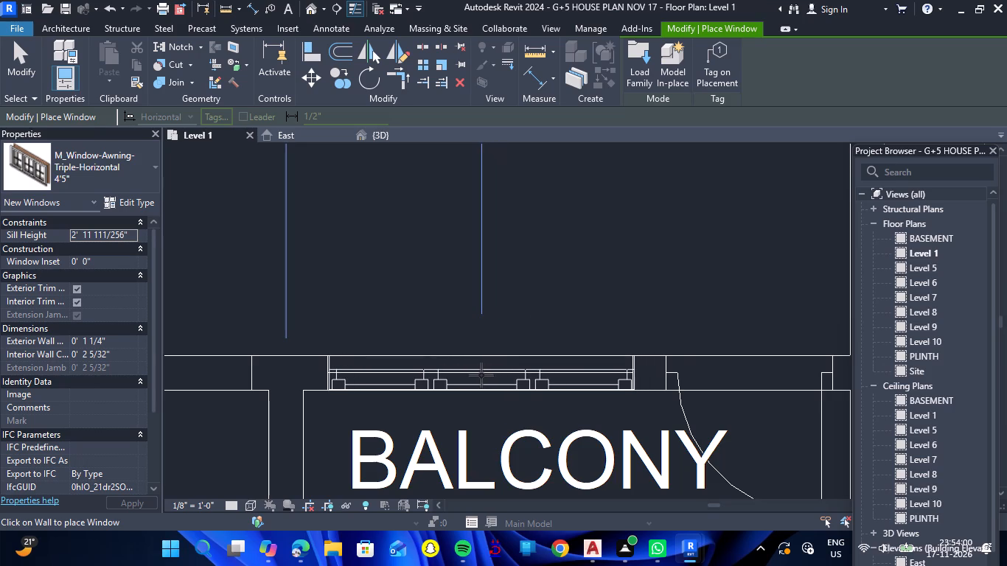
{"action": "left_click", "coordinate": [480, 375]}
{"action": "scroll", "coordinate": [487, 373], "scroll_direction": "down", "scroll_amount": 5}
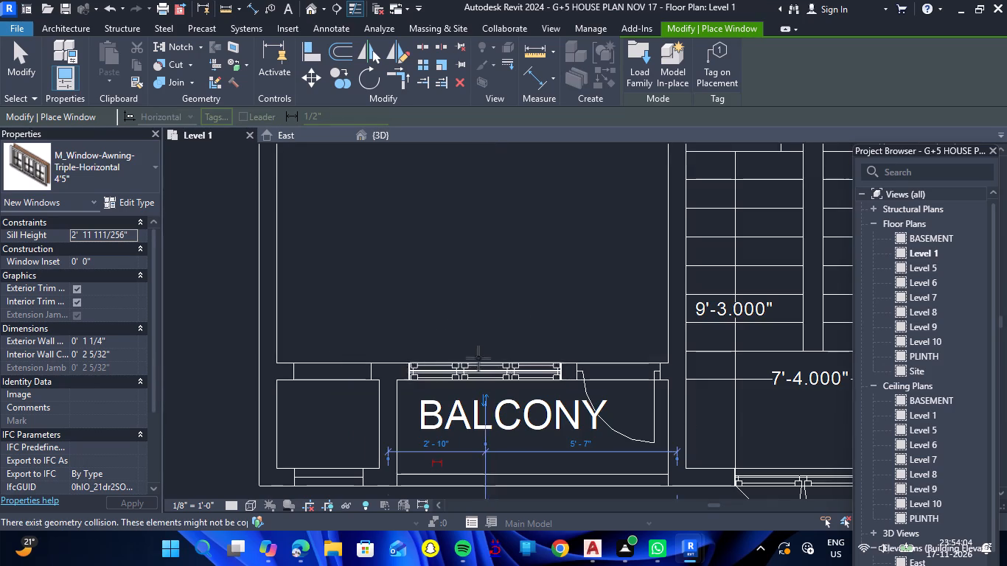
{"action": "scroll", "coordinate": [450, 312], "scroll_direction": "down", "scroll_amount": 6}
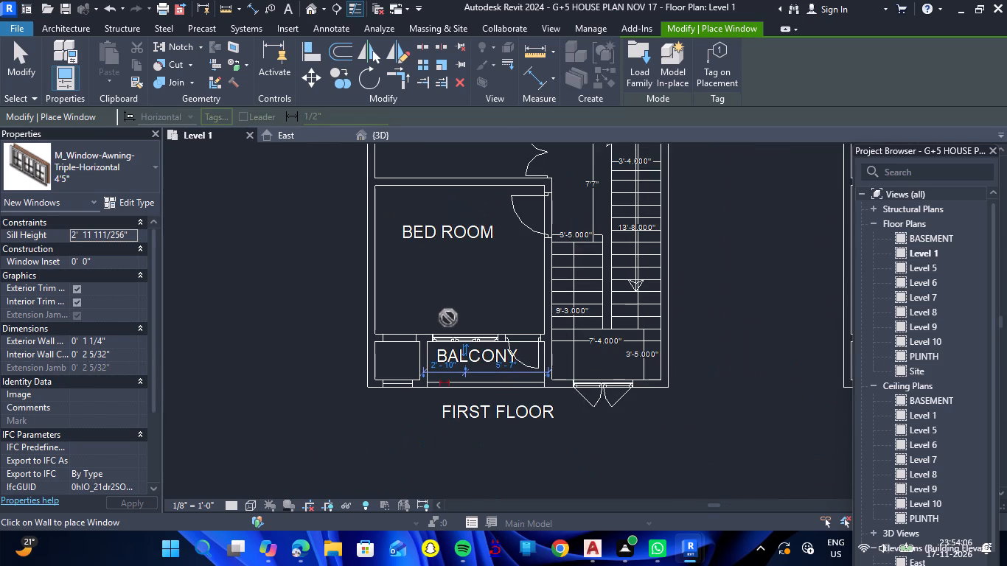
{"action": "key", "text": "Escape"}
{"action": "scroll", "coordinate": [401, 384], "scroll_direction": "up", "scroll_amount": 3}
{"action": "key", "text": "Escape"}
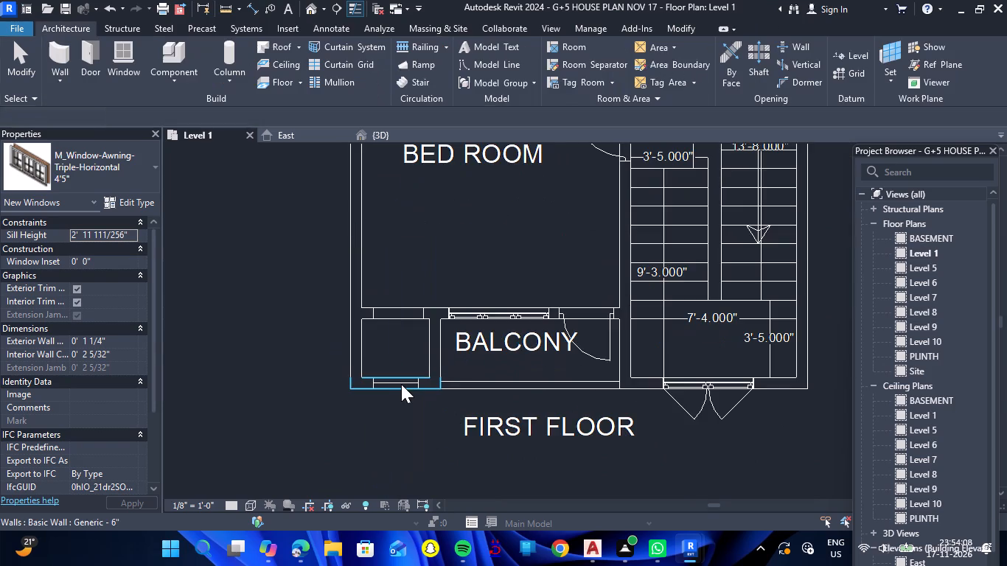
Nudge the 4' casement-awning window in the rear bedroom's top wall leftward to line up with the drawn opening.
{"action": "scroll", "coordinate": [403, 392], "scroll_direction": "down", "scroll_amount": 8}
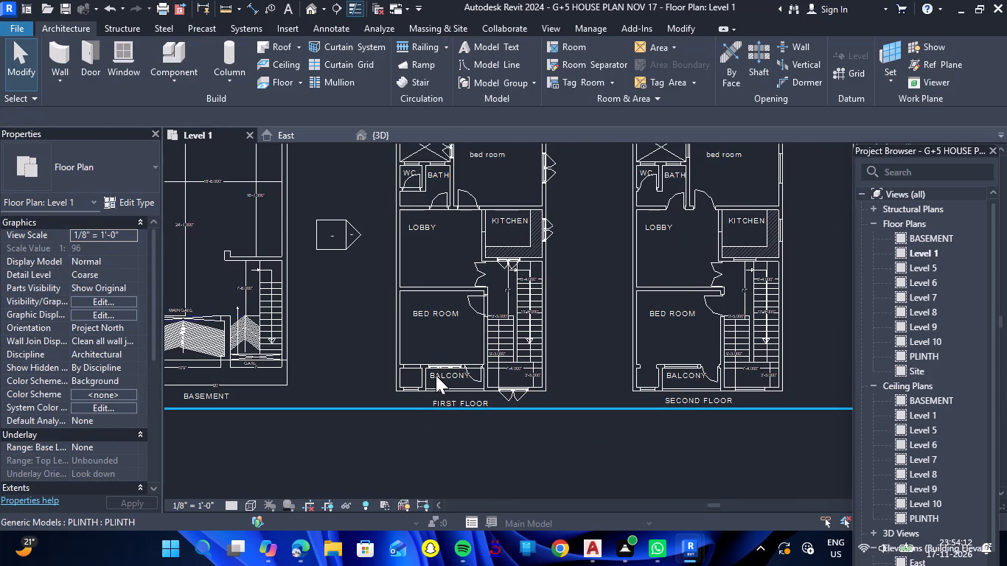
{"action": "scroll", "coordinate": [436, 374], "scroll_direction": "down", "scroll_amount": 2}
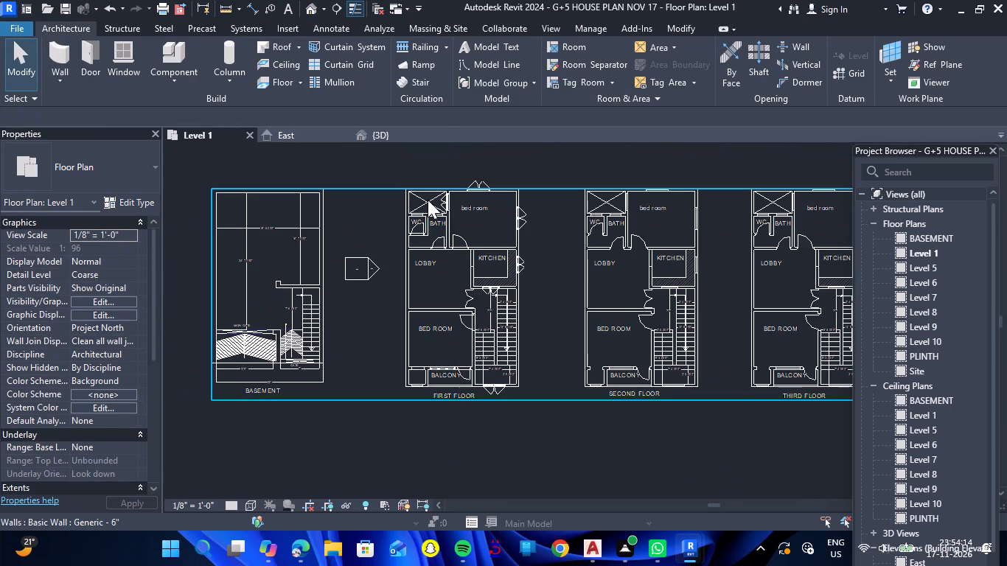
{"action": "scroll", "coordinate": [530, 251], "scroll_direction": "up", "scroll_amount": 6}
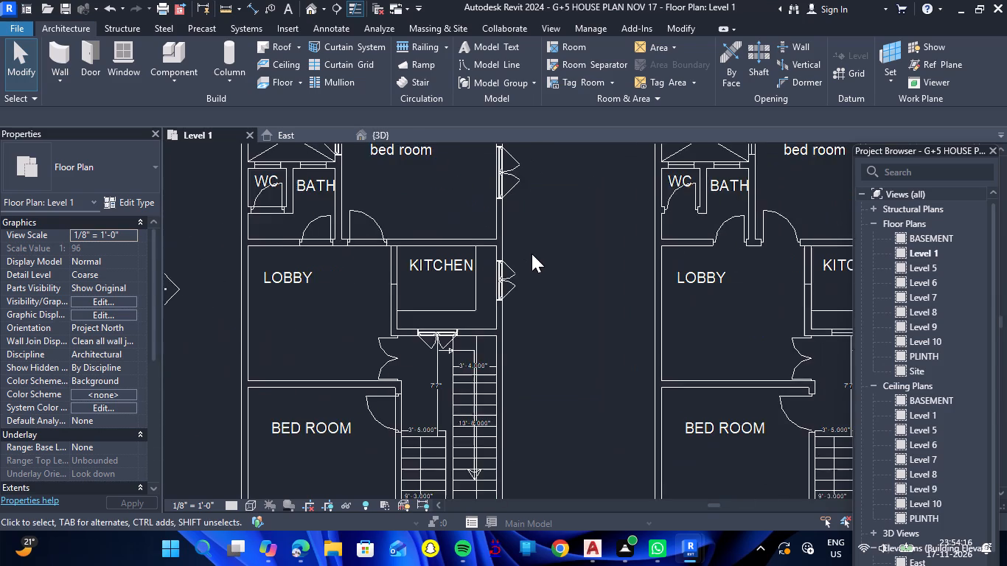
{"action": "scroll", "coordinate": [523, 240], "scroll_direction": "down", "scroll_amount": 5}
{"action": "scroll", "coordinate": [453, 153], "scroll_direction": "up", "scroll_amount": 8}
{"action": "scroll", "coordinate": [477, 229], "scroll_direction": "up", "scroll_amount": 4}
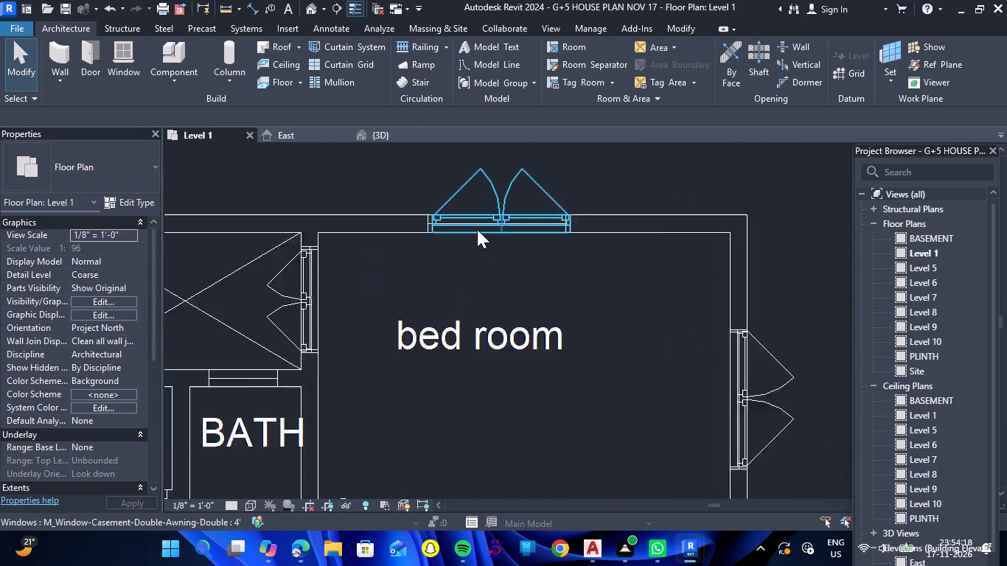
{"action": "scroll", "coordinate": [477, 229], "scroll_direction": "up", "scroll_amount": 8}
{"action": "left_click", "coordinate": [510, 257]}
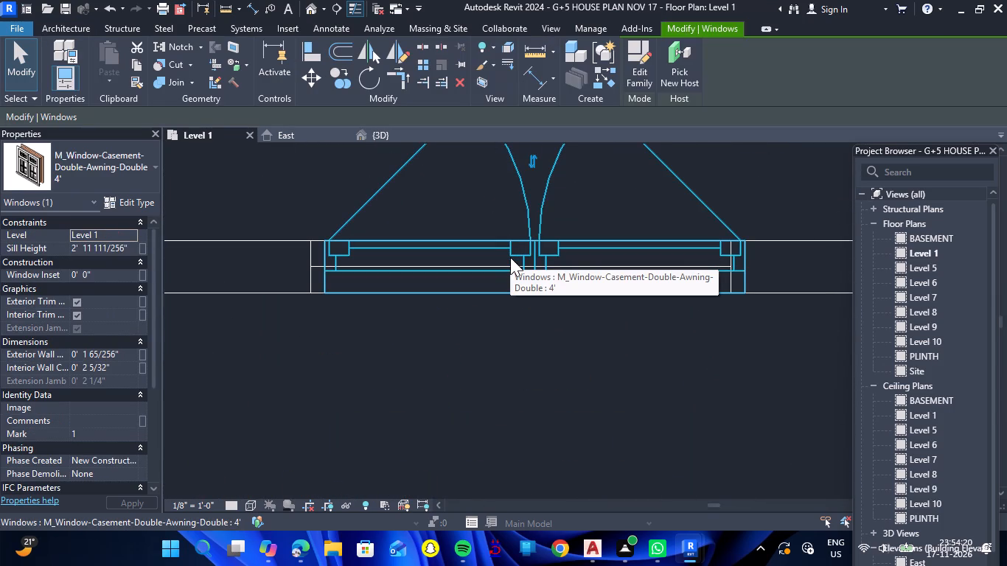
{"action": "key", "text": "Left"}
{"action": "key", "text": "Left"}
{"action": "key", "text": "Left"}
{"action": "key", "text": "Left"}
{"action": "key", "text": "Left"}
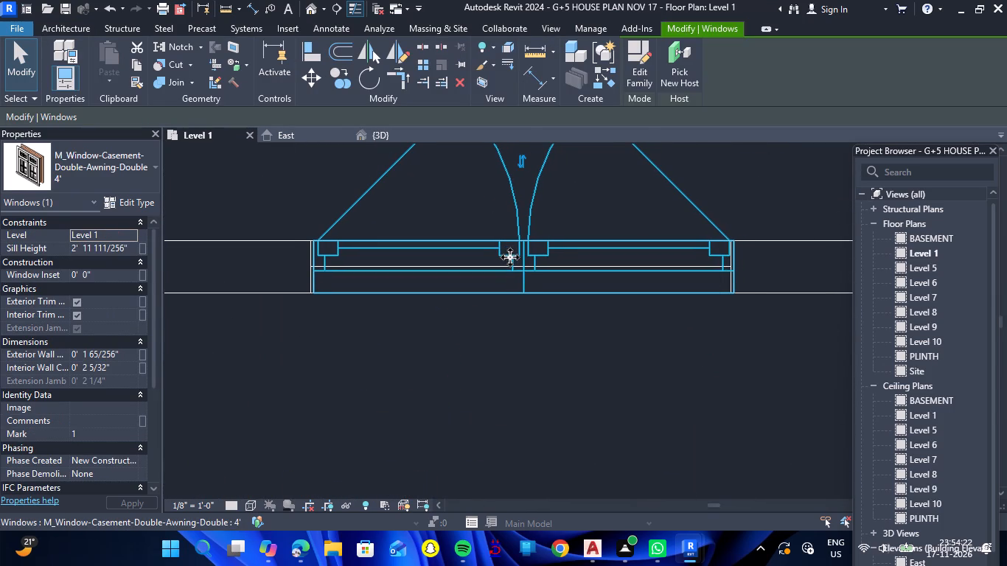
{"action": "key", "text": "Left"}
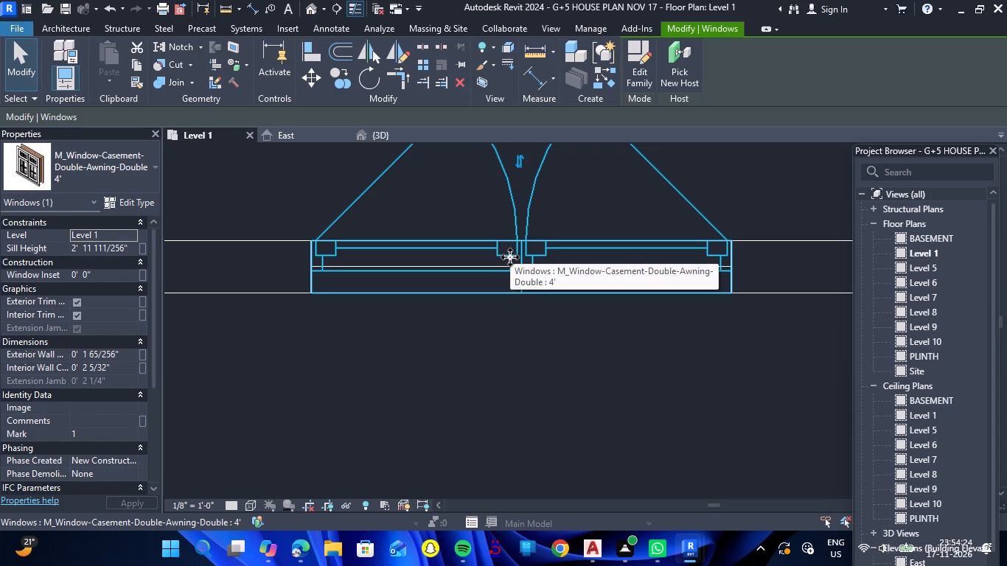
{"action": "key", "text": "Escape"}
Nudge the 4' casement-awning window in the rear bedroom's right-hand wall downward to fit the drawn opening.
{"action": "scroll", "coordinate": [516, 261], "scroll_direction": "down", "scroll_amount": 13}
{"action": "scroll", "coordinate": [643, 386], "scroll_direction": "up", "scroll_amount": 3}
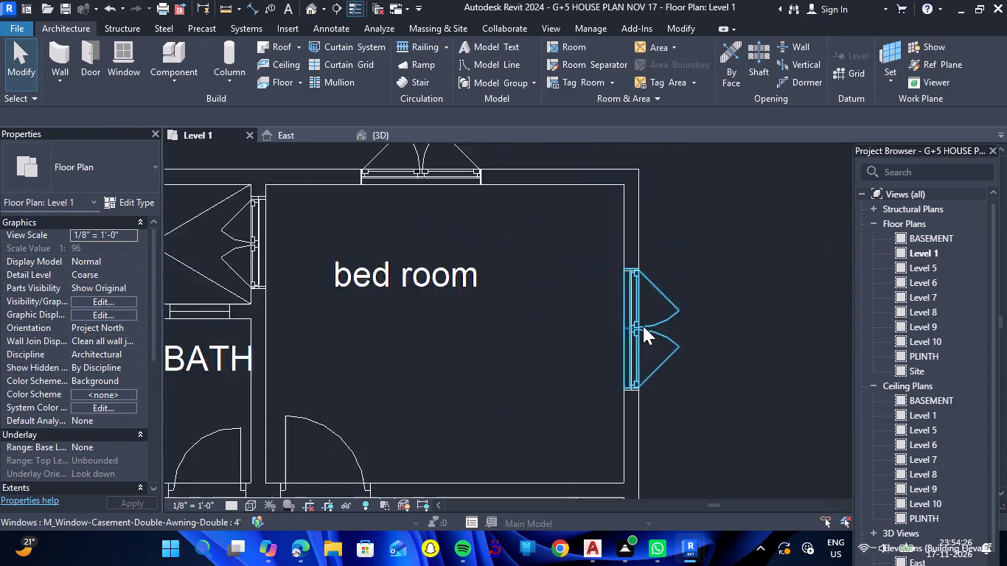
{"action": "scroll", "coordinate": [643, 326], "scroll_direction": "up", "scroll_amount": 6}
{"action": "left_click", "coordinate": [648, 338]}
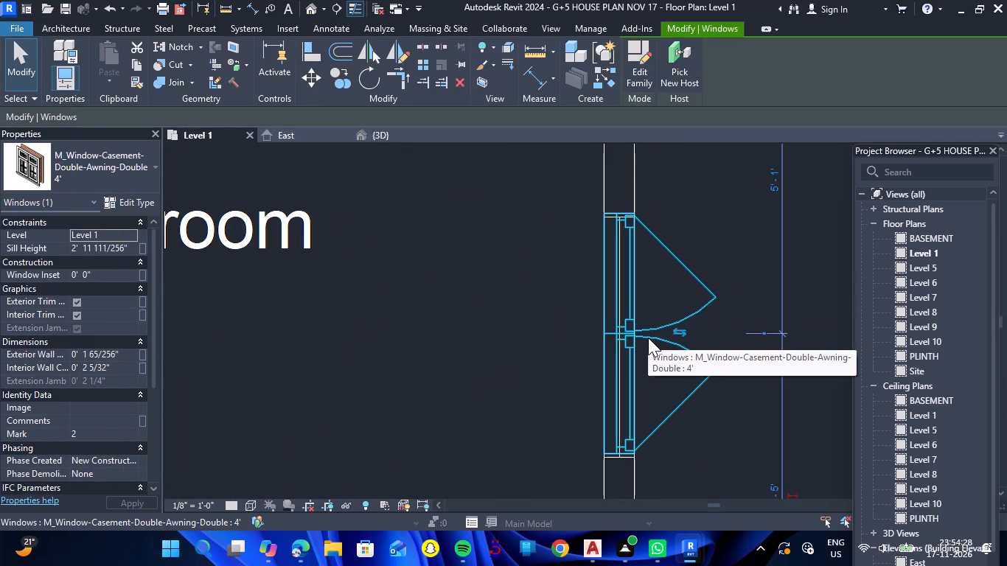
{"action": "key", "text": "Down"}
{"action": "scroll", "coordinate": [648, 338], "scroll_direction": "up", "scroll_amount": 7}
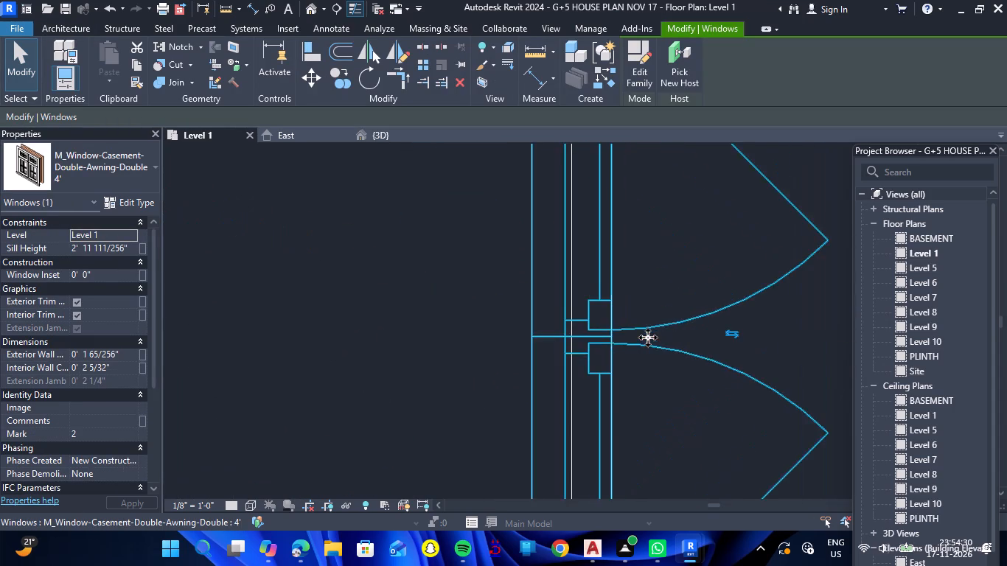
{"action": "scroll", "coordinate": [648, 340], "scroll_direction": "down", "scroll_amount": 7}
{"action": "scroll", "coordinate": [615, 467], "scroll_direction": "up", "scroll_amount": 10}
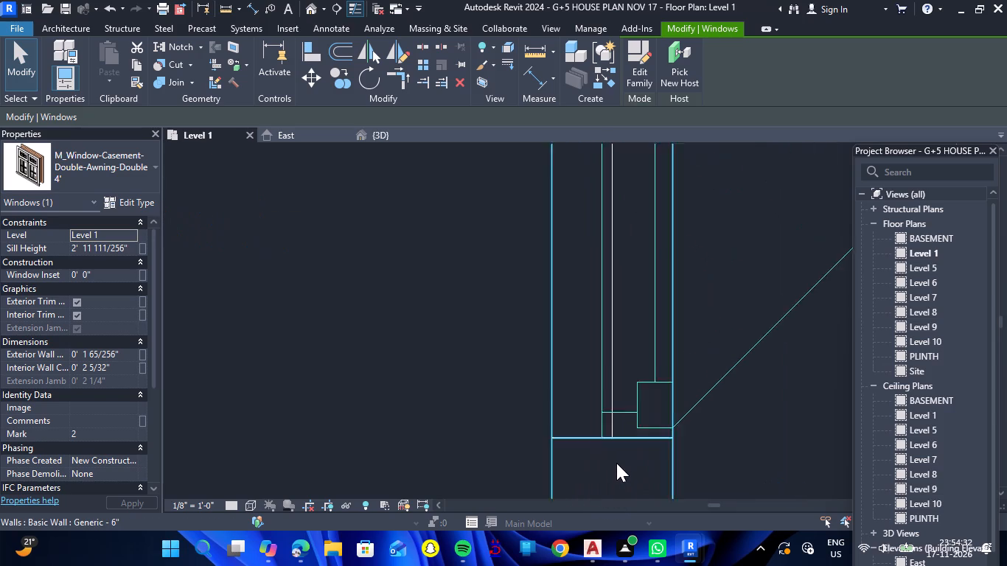
{"action": "scroll", "coordinate": [616, 463], "scroll_direction": "up", "scroll_amount": 7}
{"action": "key", "text": "Escape"}
Nudge the 3' double casement window in the kitchen's bottom wall rightward to match the drawn opening.
{"action": "scroll", "coordinate": [562, 412], "scroll_direction": "down", "scroll_amount": 5}
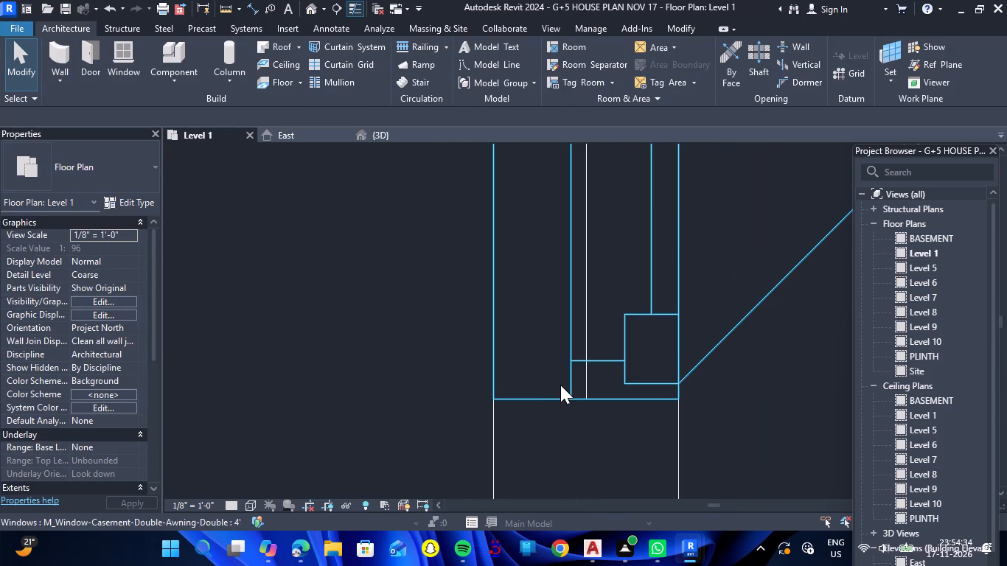
{"action": "scroll", "coordinate": [560, 385], "scroll_direction": "down", "scroll_amount": 15}
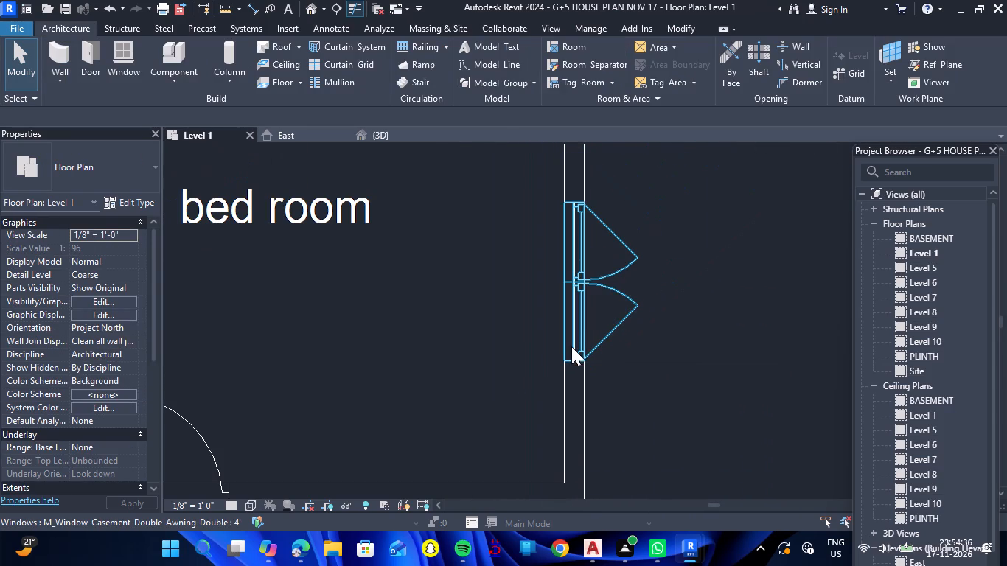
{"action": "scroll", "coordinate": [571, 345], "scroll_direction": "down", "scroll_amount": 5}
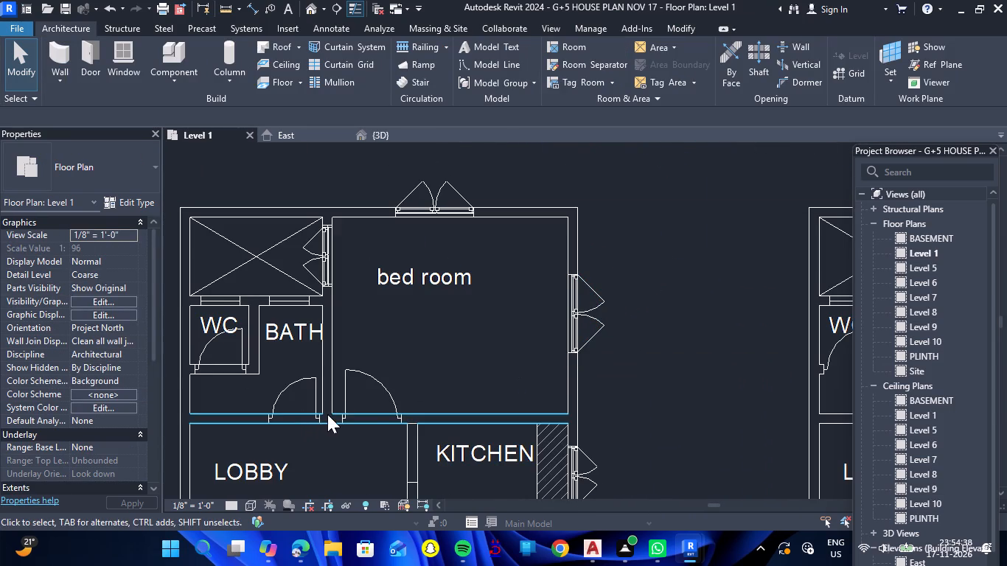
{"action": "scroll", "coordinate": [330, 413], "scroll_direction": "down", "scroll_amount": 8}
{"action": "scroll", "coordinate": [386, 476], "scroll_direction": "up", "scroll_amount": 8}
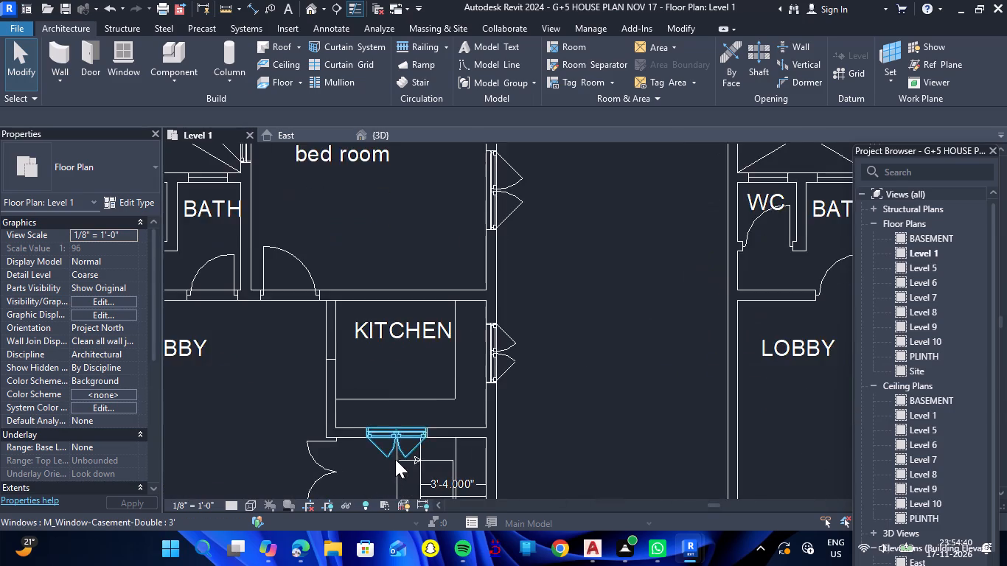
{"action": "scroll", "coordinate": [395, 459], "scroll_direction": "up", "scroll_amount": 13}
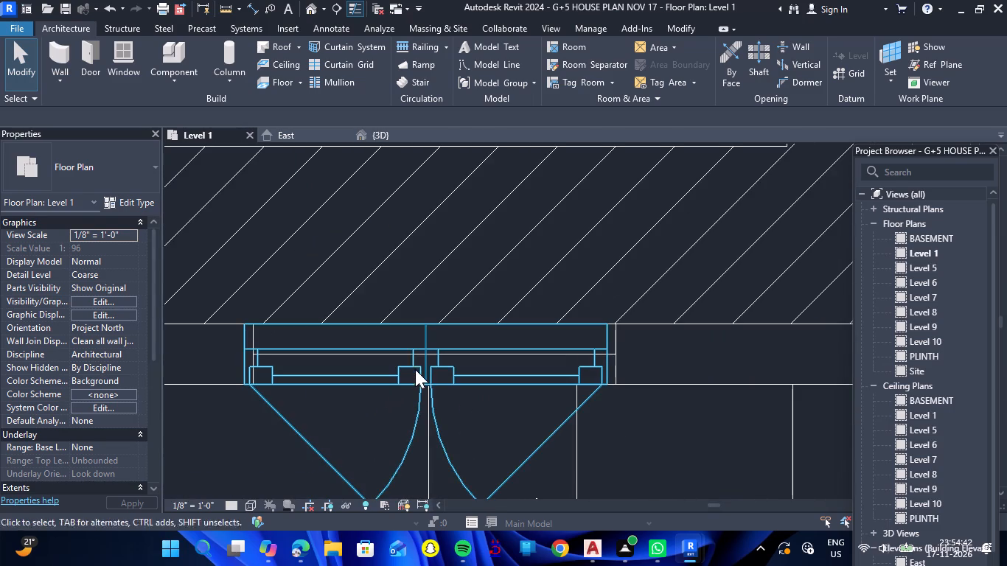
{"action": "left_click", "coordinate": [412, 360]}
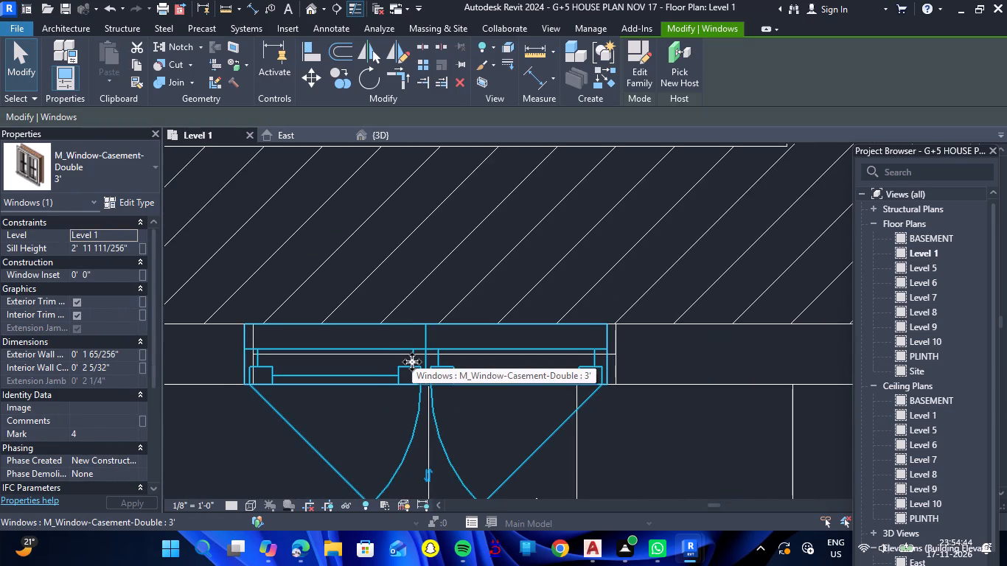
{"action": "key", "text": "Right"}
{"action": "key", "text": "Right"}
{"action": "key", "text": "Right"}
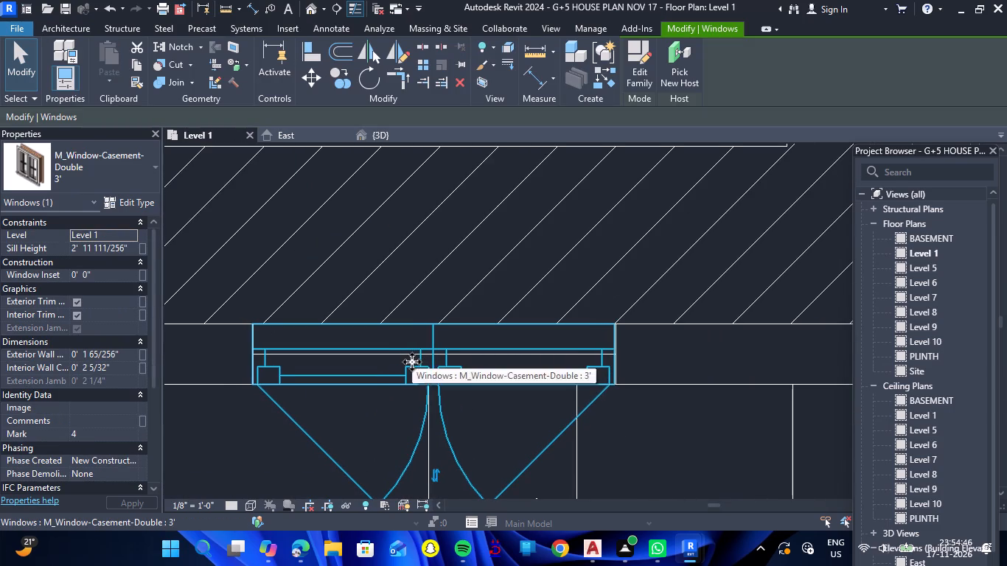
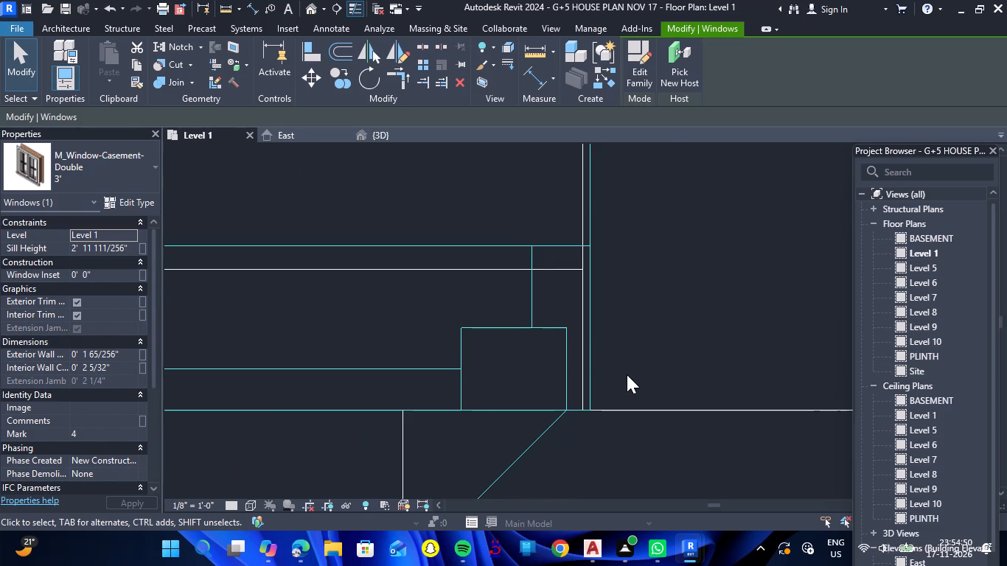
Nudge the 3' double casement window in the kitchen's bottom wall slightly back leftward onto the drawn opening's edge.
{"action": "key", "text": "Left"}
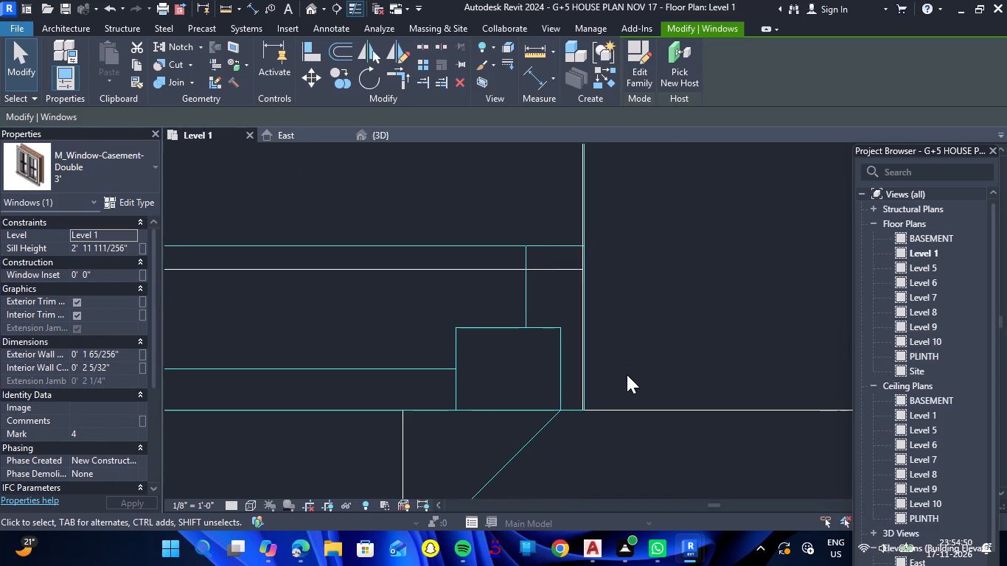
{"action": "key", "text": "Left"}
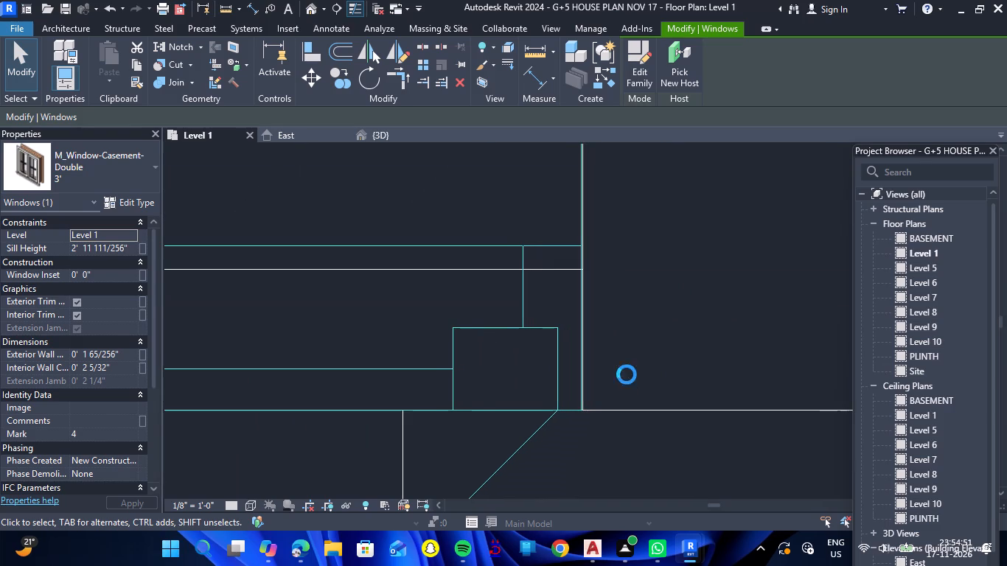
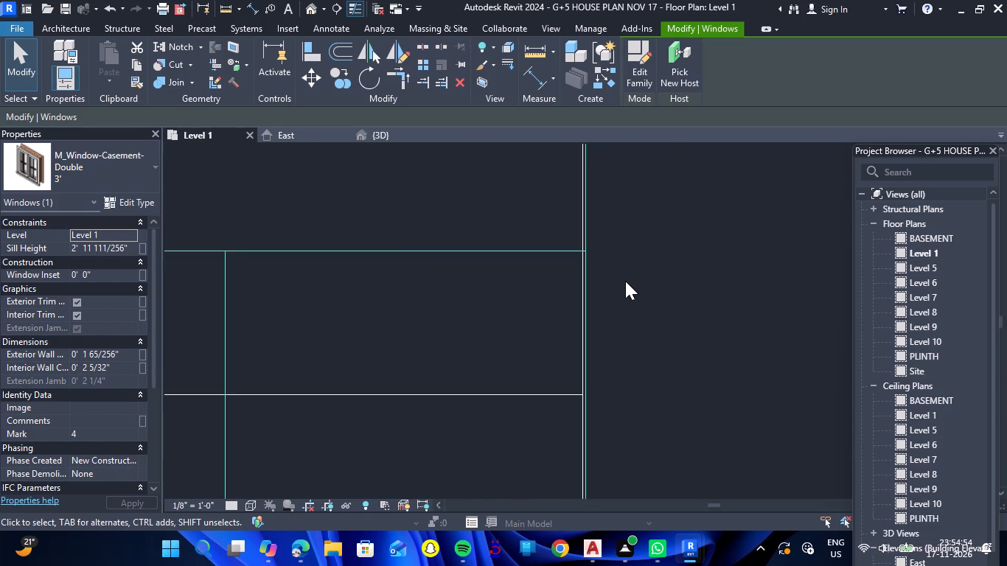
Nudge the selected 3' double casement window one more increment leftward to meet the edge of the drawn opening.
{"action": "key", "text": "Left"}
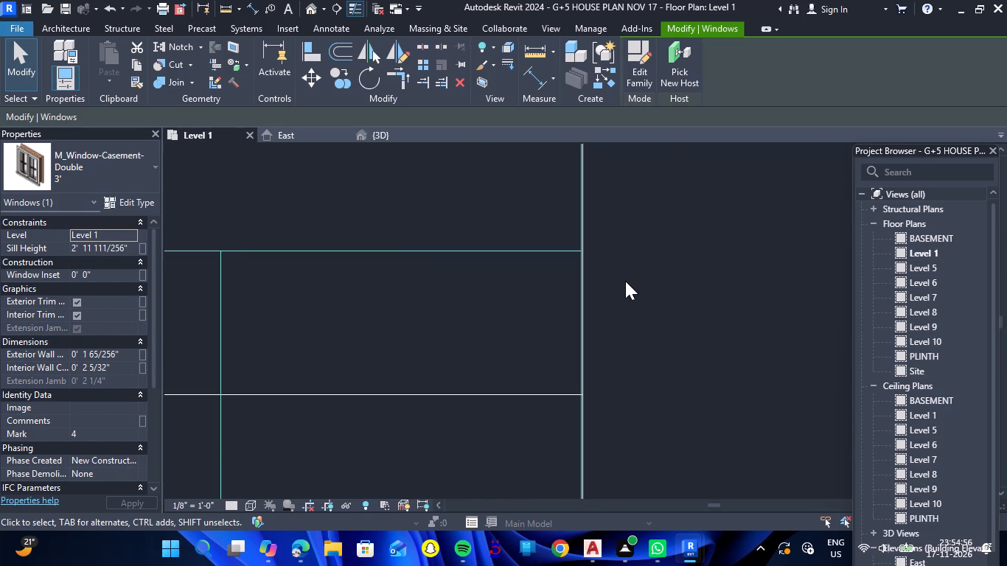
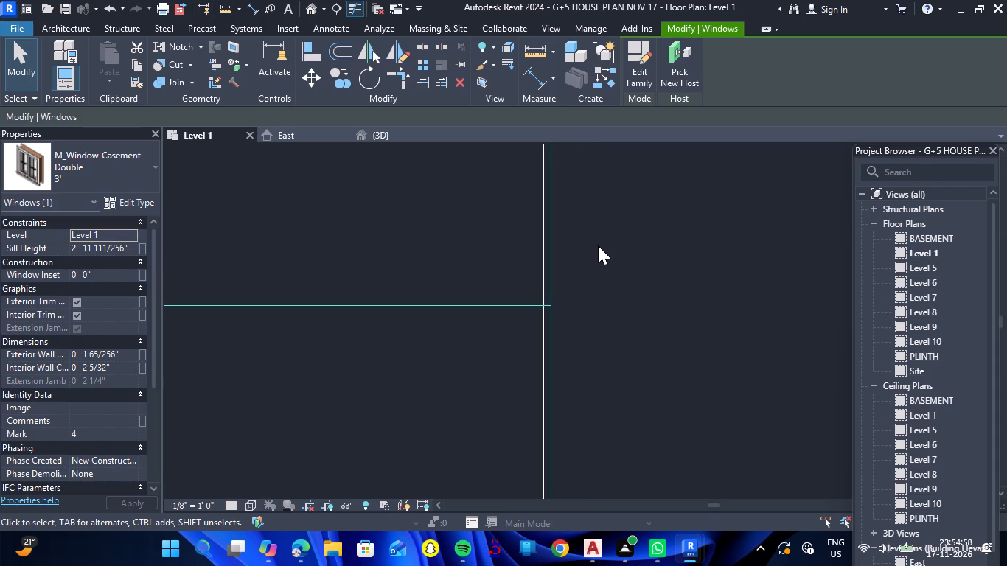
Nudge the selected 3' double casement window in the kitchen's stair-side wall two increments leftward onto the drawn opening's edge.
{"action": "key", "text": "Left"}
{"action": "key", "text": "Left"}
{"action": "key", "text": "Escape"}
Nudge the 4'5" triple awning window between the bedroom and balcony four increments leftward to meet the drawn opening's edge.
{"action": "scroll", "coordinate": [597, 245], "scroll_direction": "down", "scroll_amount": 9}
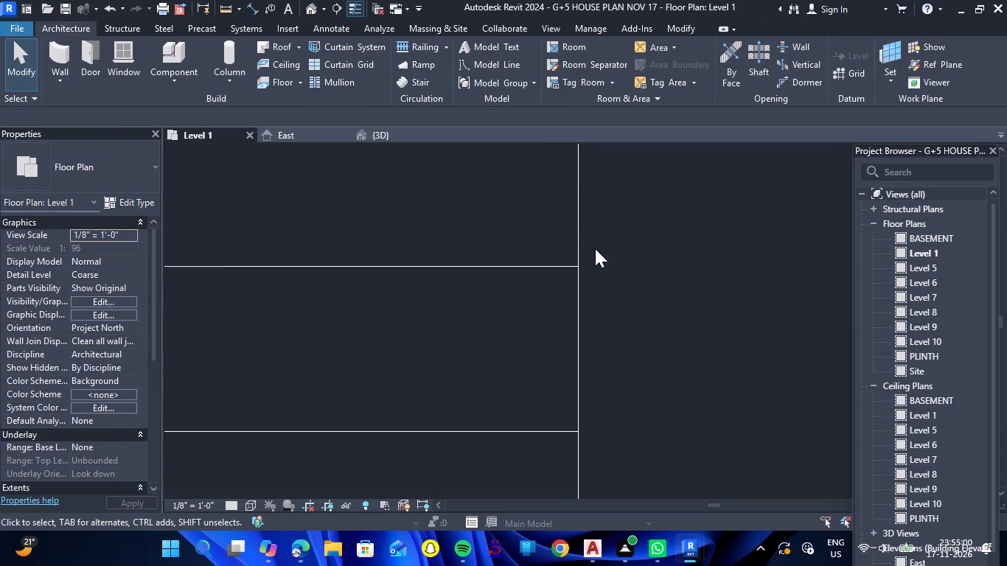
{"action": "scroll", "coordinate": [595, 248], "scroll_direction": "down", "scroll_amount": 15}
{"action": "scroll", "coordinate": [601, 253], "scroll_direction": "down", "scroll_amount": 20}
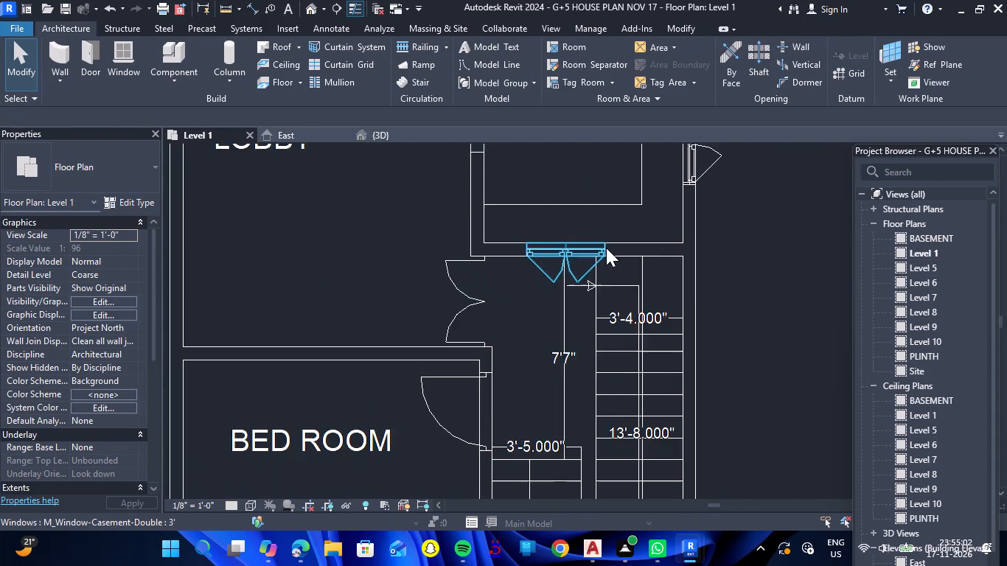
{"action": "scroll", "coordinate": [606, 248], "scroll_direction": "down", "scroll_amount": 7}
{"action": "scroll", "coordinate": [525, 405], "scroll_direction": "up", "scroll_amount": 8}
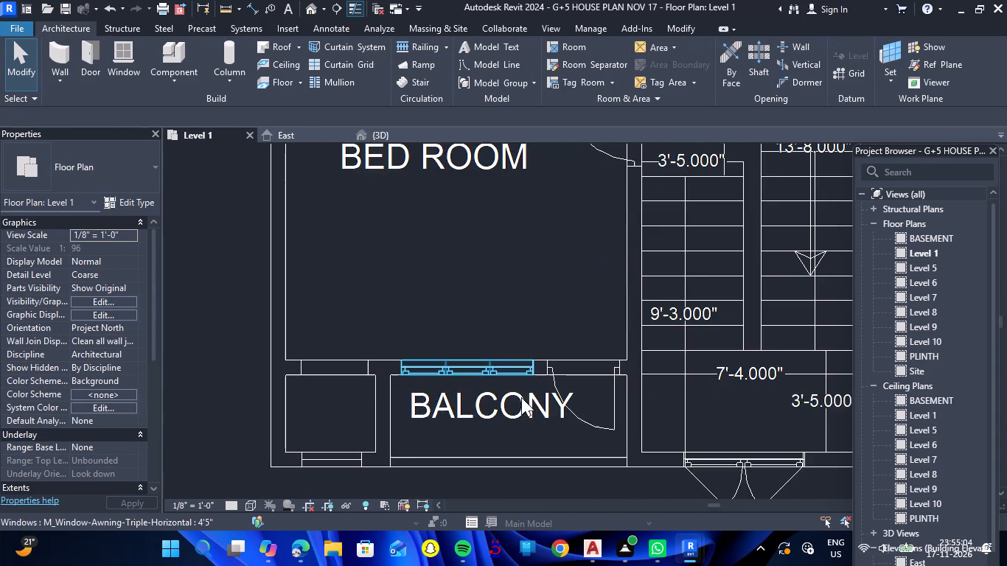
{"action": "scroll", "coordinate": [514, 383], "scroll_direction": "up", "scroll_amount": 14}
{"action": "scroll", "coordinate": [619, 332], "scroll_direction": "up", "scroll_amount": 7}
{"action": "left_click", "coordinate": [604, 336]}
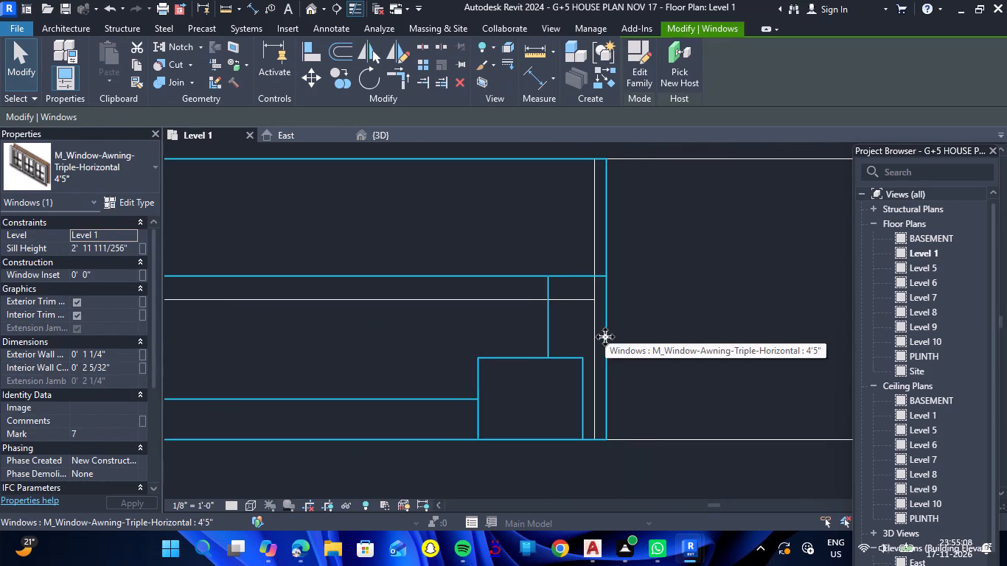
{"action": "key", "text": "Left"}
{"action": "key", "text": "Left"}
{"action": "key", "text": "Left"}
{"action": "key", "text": "Left"}
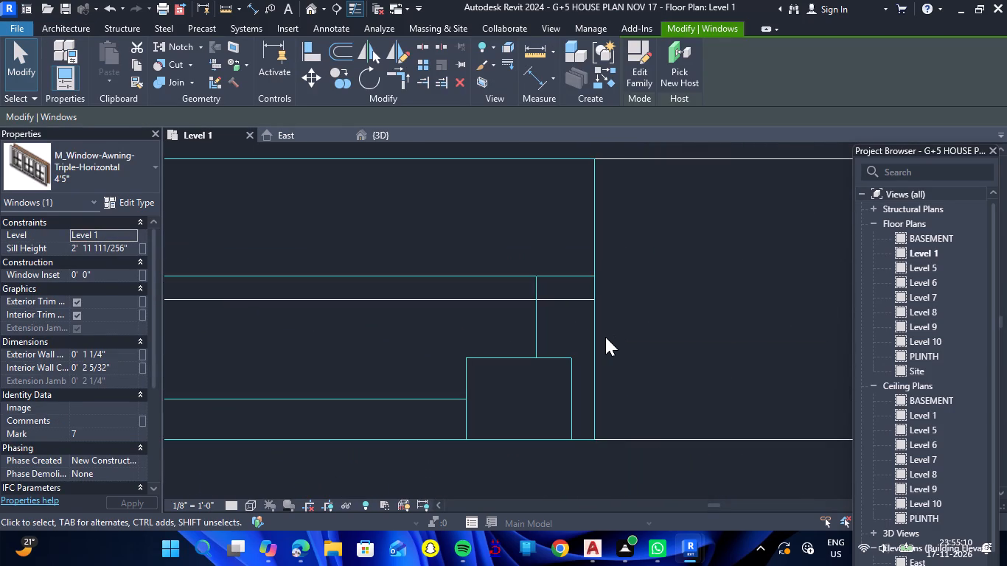
Nudge the 3' double casement window in the kitchen's exterior side wall downward toward the lower edge of the drawn opening.
{"action": "scroll", "coordinate": [784, 364], "scroll_direction": "down", "scroll_amount": 15}
{"action": "scroll", "coordinate": [665, 359], "scroll_direction": "down", "scroll_amount": 13}
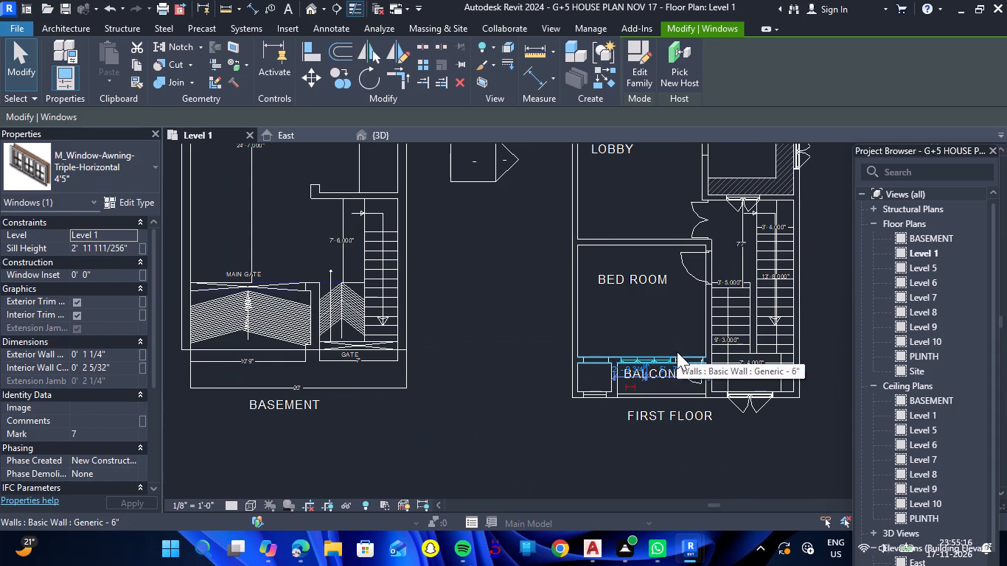
{"action": "scroll", "coordinate": [677, 352], "scroll_direction": "down", "scroll_amount": 5}
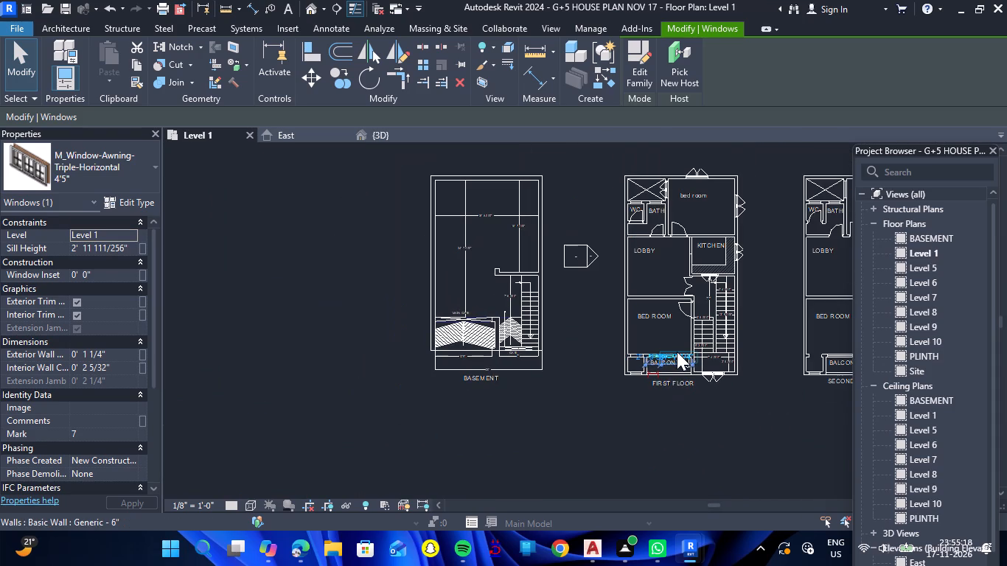
{"action": "scroll", "coordinate": [677, 352], "scroll_direction": "down", "scroll_amount": 1}
{"action": "scroll", "coordinate": [672, 331], "scroll_direction": "up", "scroll_amount": 4}
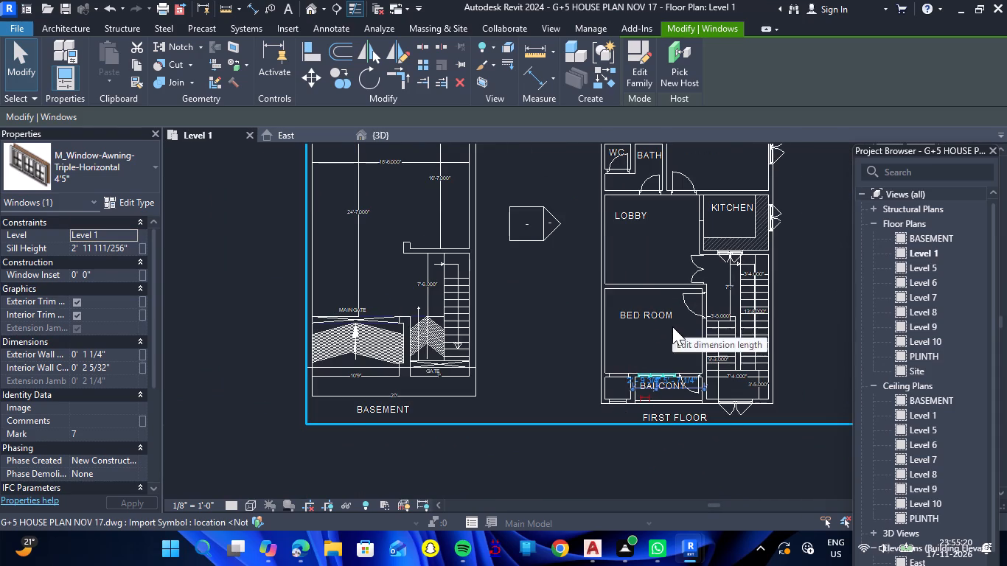
{"action": "scroll", "coordinate": [672, 326], "scroll_direction": "down", "scroll_amount": 1}
{"action": "key", "text": "Escape"}
{"action": "scroll", "coordinate": [676, 291], "scroll_direction": "up", "scroll_amount": 2}
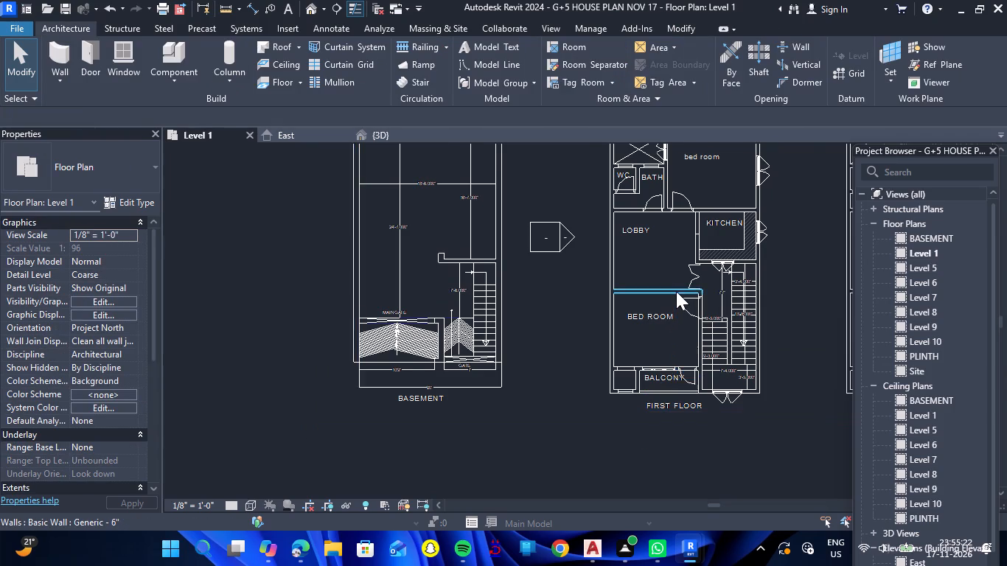
{"action": "scroll", "coordinate": [676, 291], "scroll_direction": "up", "scroll_amount": 1}
{"action": "scroll", "coordinate": [676, 291], "scroll_direction": "down", "scroll_amount": 3}
{"action": "scroll", "coordinate": [683, 171], "scroll_direction": "down", "scroll_amount": 4}
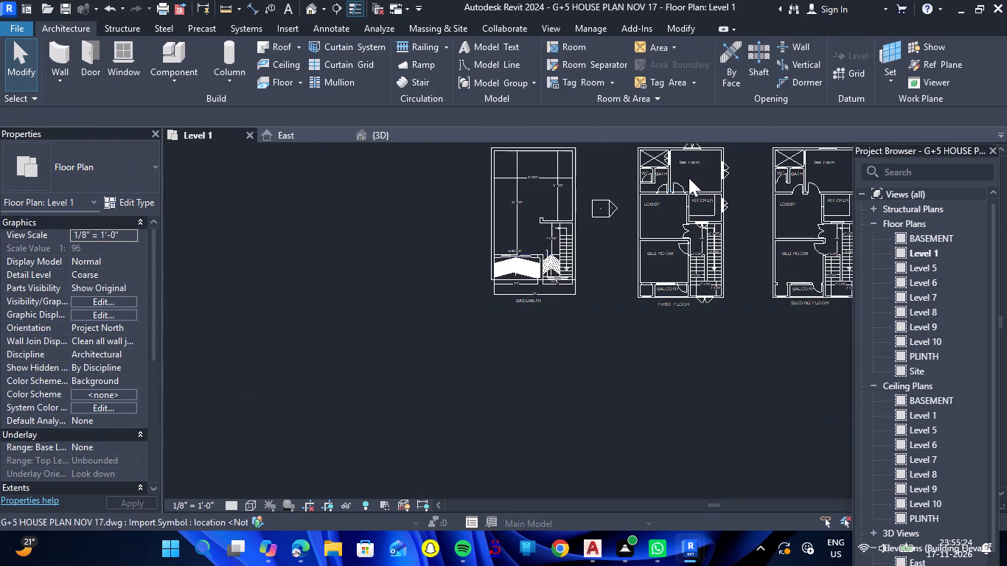
{"action": "scroll", "coordinate": [717, 200], "scroll_direction": "up", "scroll_amount": 17}
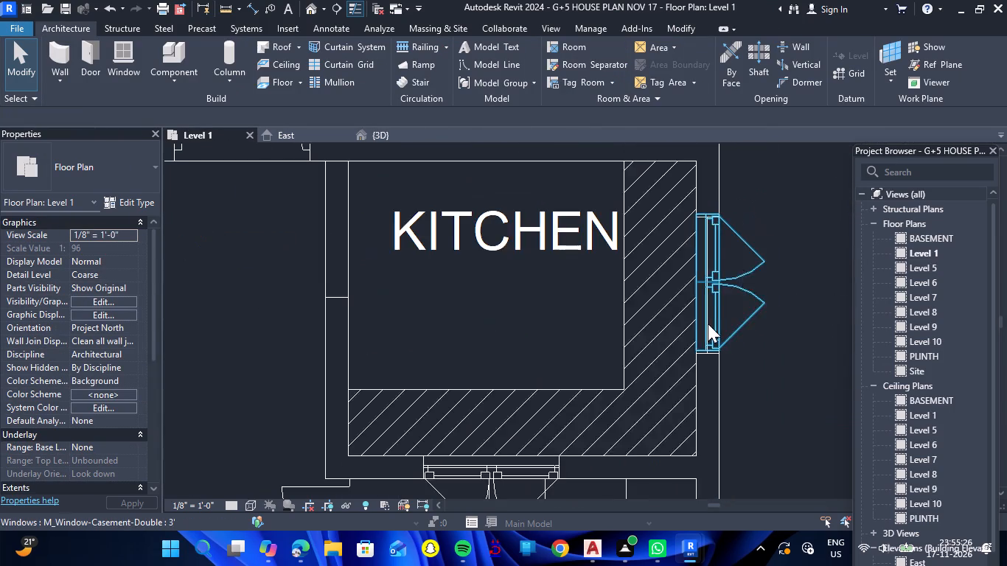
{"action": "scroll", "coordinate": [708, 324], "scroll_direction": "up", "scroll_amount": 7}
{"action": "left_click", "coordinate": [707, 324]}
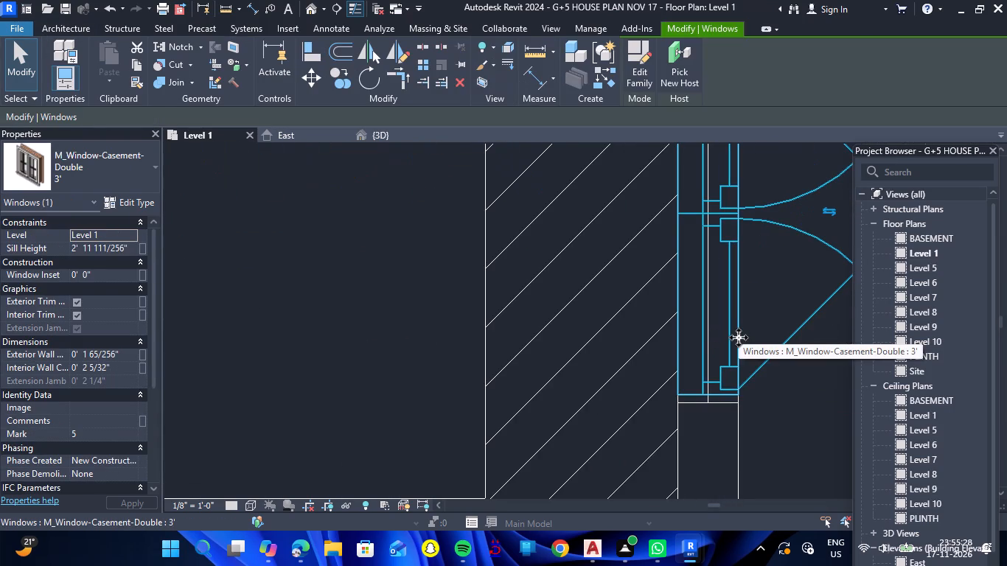
{"action": "key", "text": "Down"}
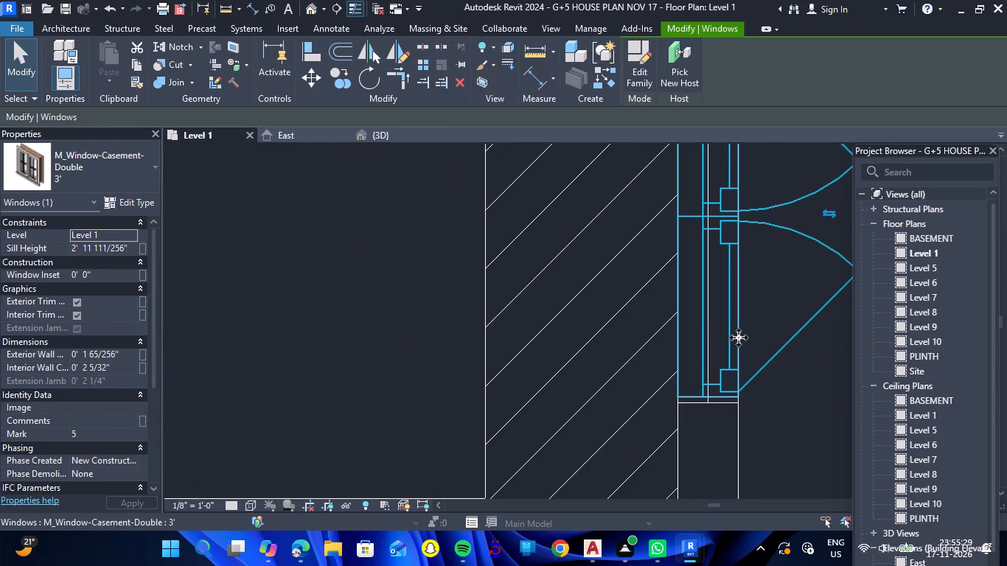
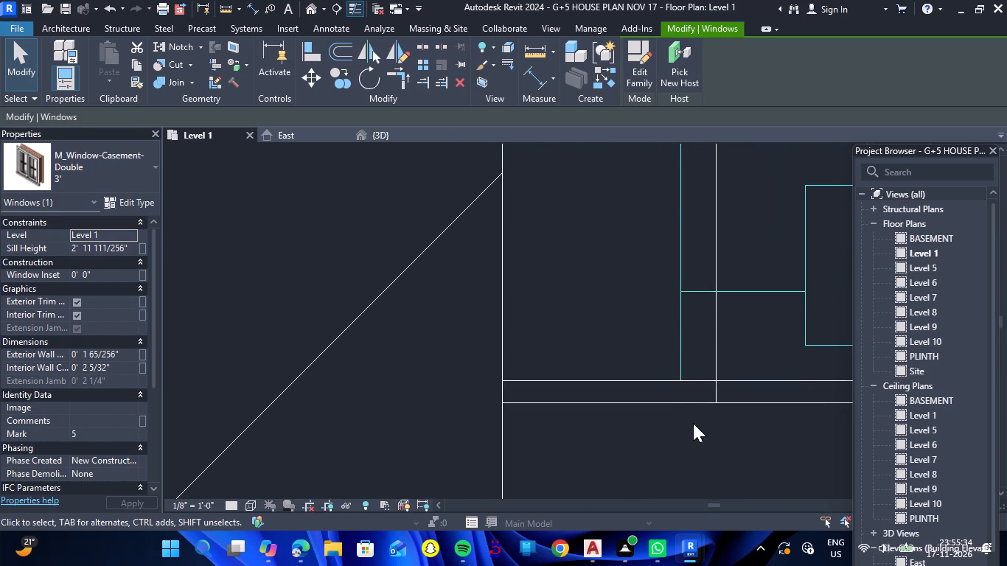
Nudge the selected 3' double casement window in the kitchen's exterior wall four increments downward onto the drawn opening's lower edge.
{"action": "key", "text": "Down"}
{"action": "key", "text": "Down"}
{"action": "key", "text": "Down"}
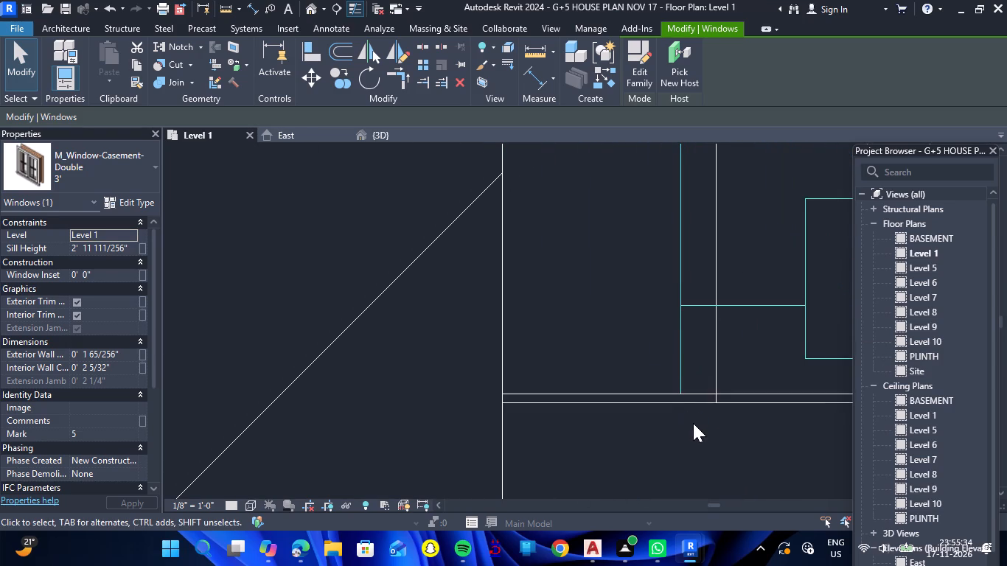
{"action": "key", "text": "Down"}
{"action": "key", "text": "Escape"}
Nudge the 3' double casement window between the bedroom and the crossed shaft four increments upward to match the drawn opening.
{"action": "scroll", "coordinate": [687, 434], "scroll_direction": "down", "scroll_amount": 4}
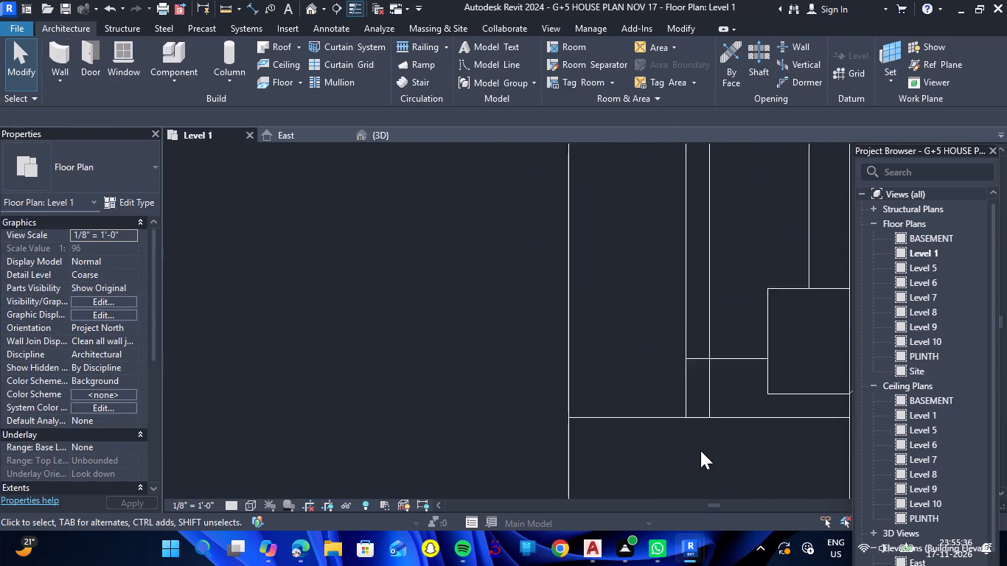
{"action": "scroll", "coordinate": [700, 428], "scroll_direction": "down", "scroll_amount": 16}
{"action": "scroll", "coordinate": [695, 416], "scroll_direction": "down", "scroll_amount": 8}
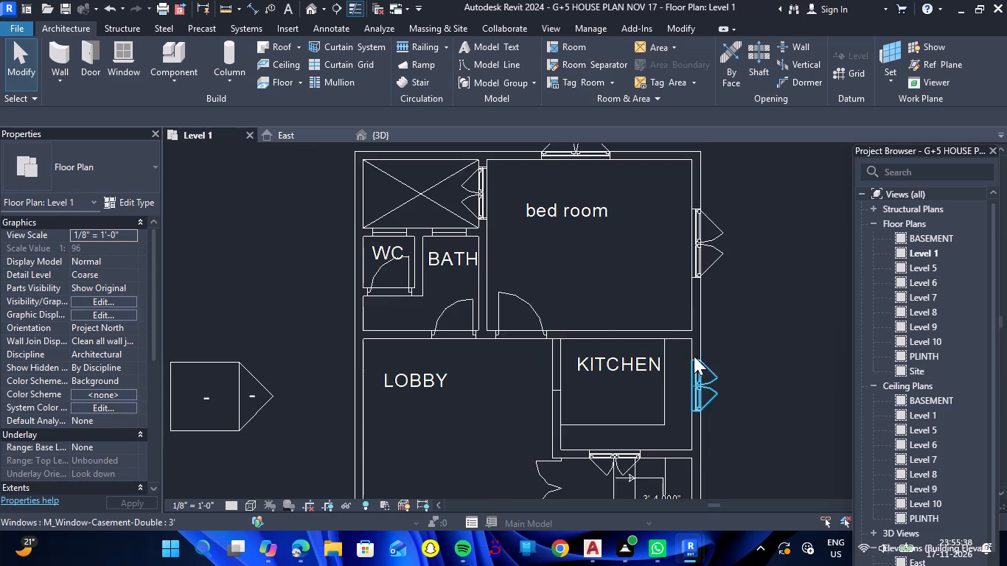
{"action": "scroll", "coordinate": [686, 262], "scroll_direction": "up", "scroll_amount": 15}
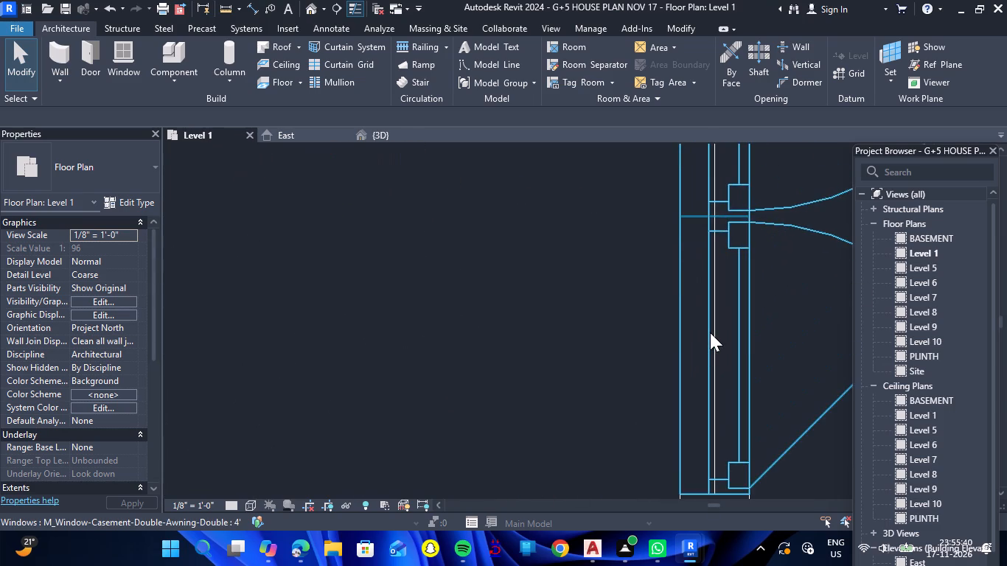
{"action": "scroll", "coordinate": [710, 330], "scroll_direction": "down", "scroll_amount": 15}
{"action": "scroll", "coordinate": [503, 251], "scroll_direction": "up", "scroll_amount": 8}
{"action": "left_click", "coordinate": [490, 261]}
{"action": "scroll", "coordinate": [482, 268], "scroll_direction": "up", "scroll_amount": 7}
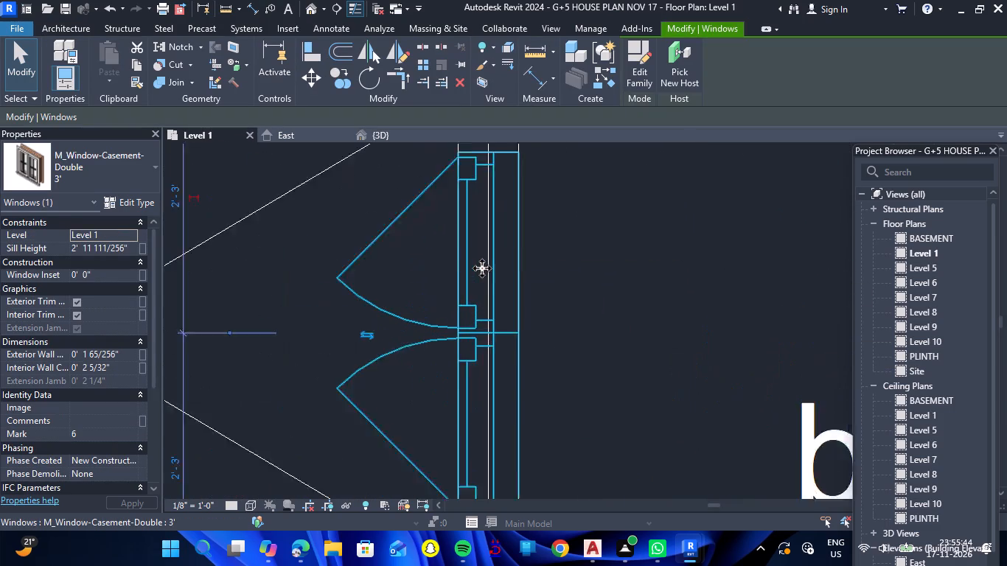
{"action": "scroll", "coordinate": [481, 269], "scroll_direction": "down", "scroll_amount": 2}
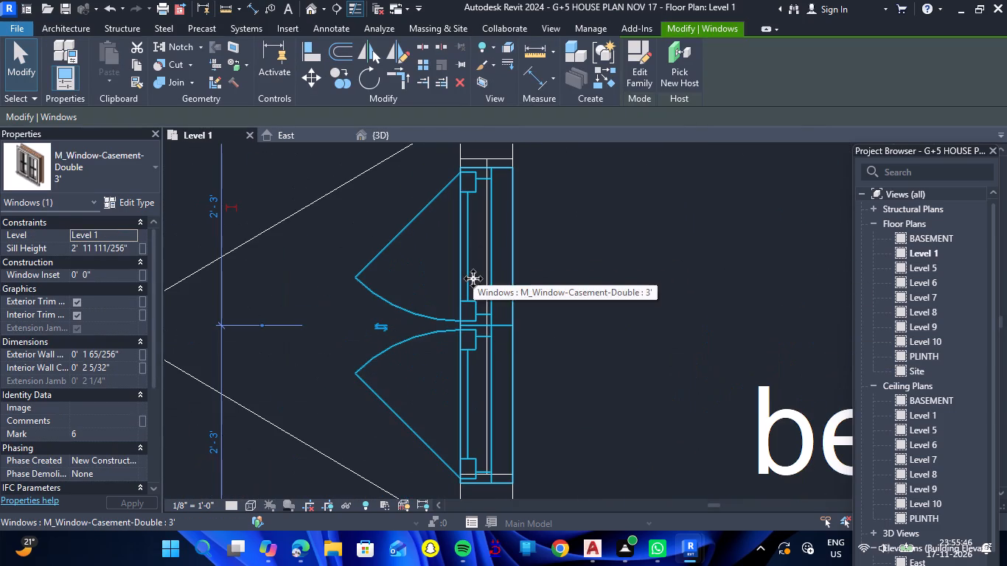
{"action": "key", "text": "Up"}
{"action": "key", "text": "Up"}
{"action": "key", "text": "Up"}
{"action": "key", "text": "Up"}
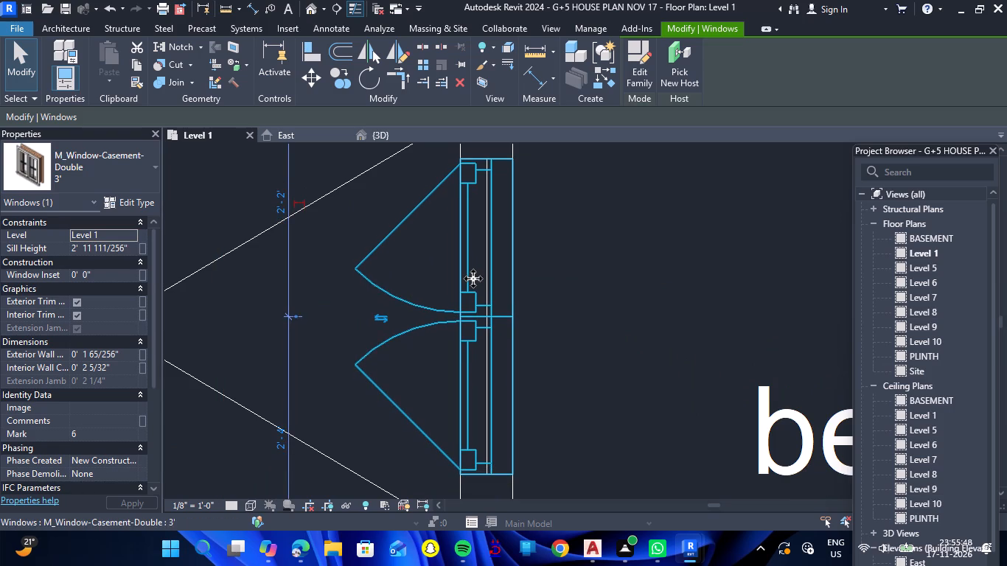
{"action": "scroll", "coordinate": [495, 495], "scroll_direction": "up", "scroll_amount": 11}
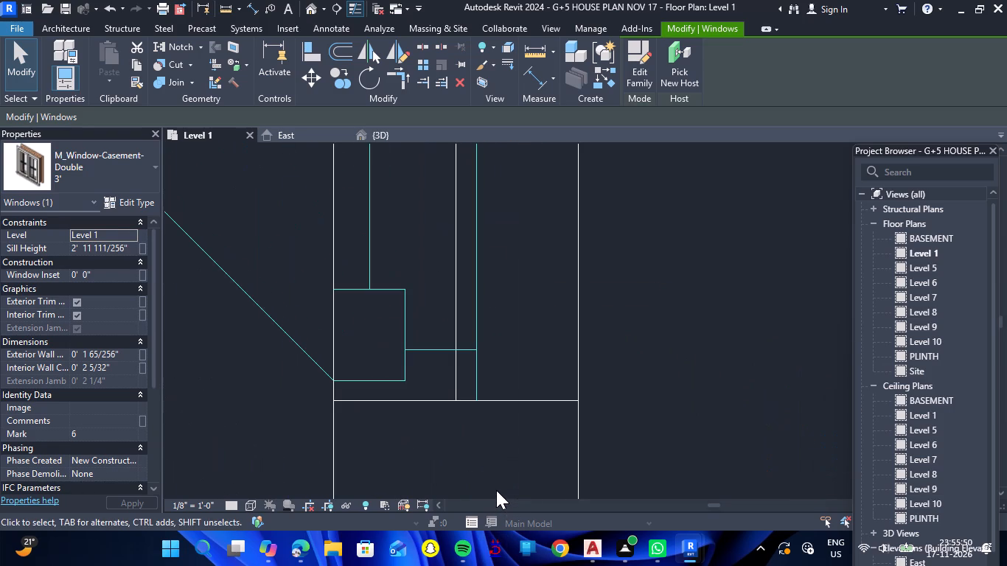
{"action": "key", "text": "Escape"}
Nudge the 4' double casement-awning window in the exterior wall at the stair landing rightward toward the drawn opening's left edge.
{"action": "scroll", "coordinate": [509, 460], "scroll_direction": "down", "scroll_amount": 7}
{"action": "scroll", "coordinate": [574, 345], "scroll_direction": "down", "scroll_amount": 14}
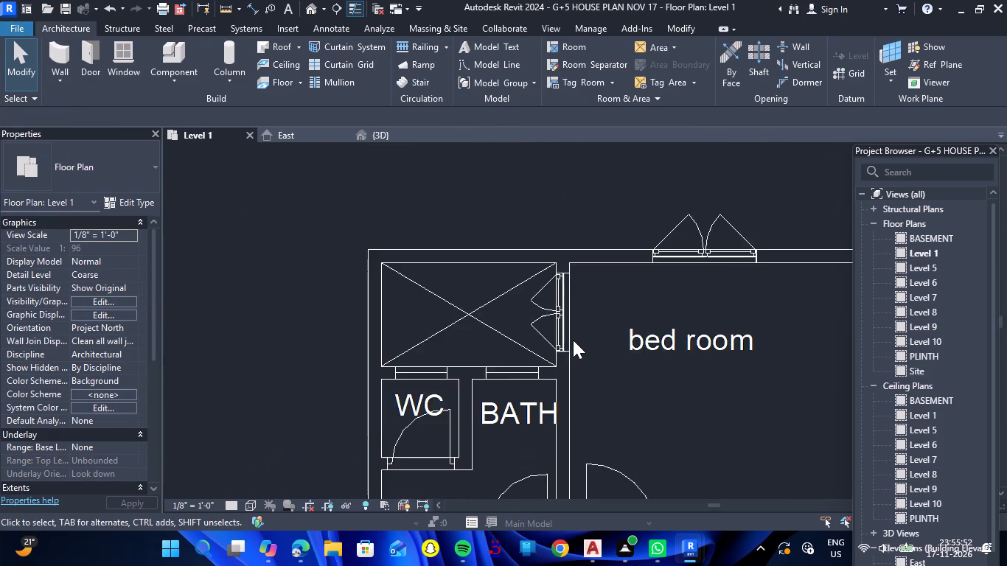
{"action": "scroll", "coordinate": [573, 340], "scroll_direction": "down", "scroll_amount": 11}
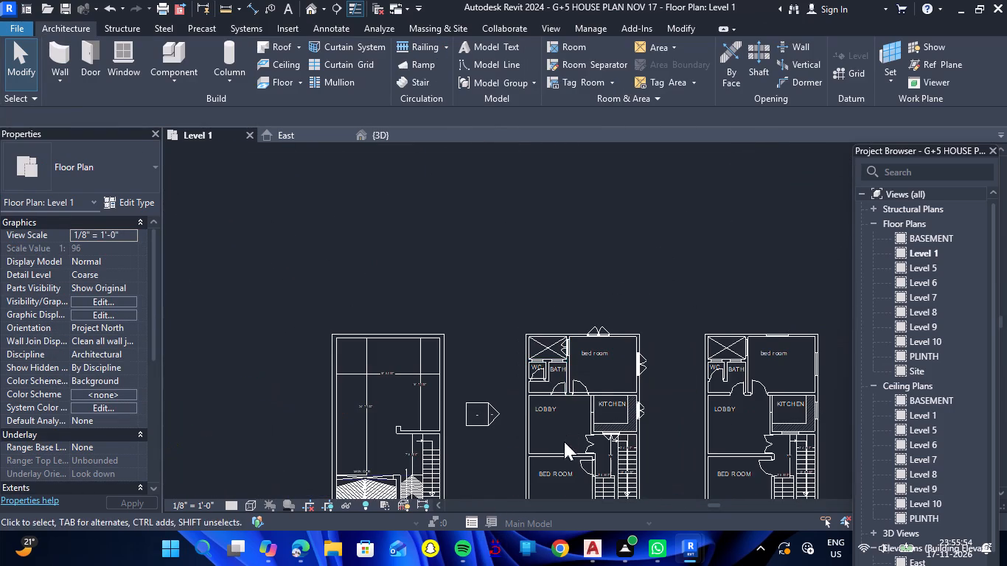
{"action": "scroll", "coordinate": [562, 445], "scroll_direction": "down", "scroll_amount": 6}
{"action": "scroll", "coordinate": [565, 473], "scroll_direction": "up", "scroll_amount": 7}
{"action": "scroll", "coordinate": [564, 443], "scroll_direction": "down", "scroll_amount": 2}
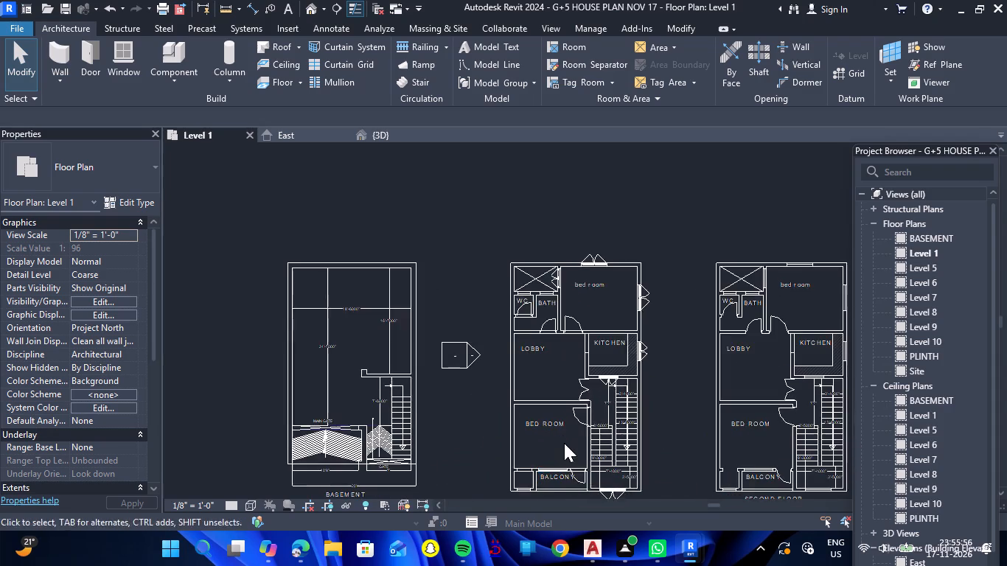
{"action": "scroll", "coordinate": [564, 443], "scroll_direction": "down", "scroll_amount": 3}
{"action": "scroll", "coordinate": [595, 471], "scroll_direction": "up", "scroll_amount": 16}
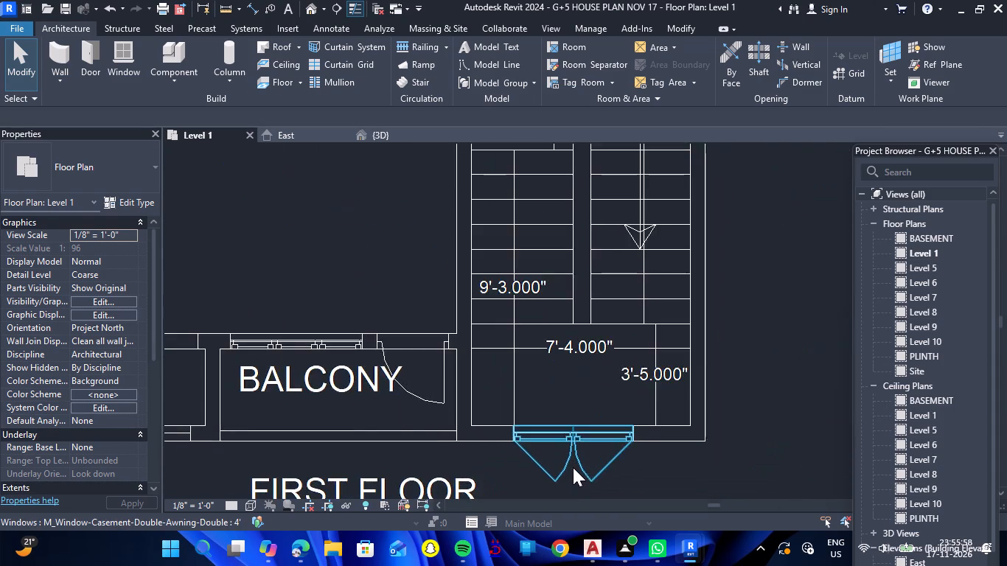
{"action": "scroll", "coordinate": [573, 467], "scroll_direction": "up", "scroll_amount": 5}
{"action": "scroll", "coordinate": [473, 429], "scroll_direction": "up", "scroll_amount": 6}
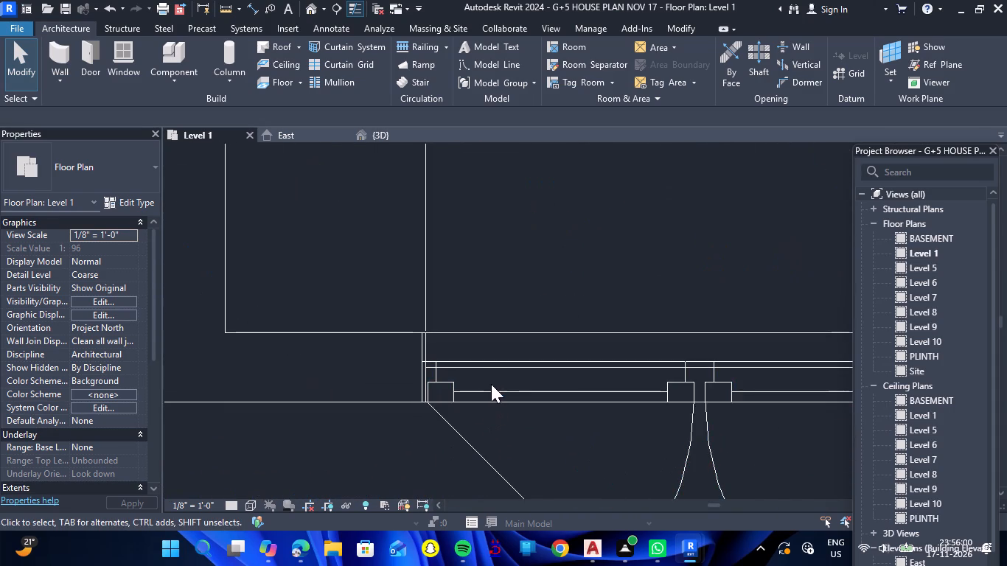
{"action": "scroll", "coordinate": [491, 384], "scroll_direction": "up", "scroll_amount": 4}
{"action": "left_click", "coordinate": [493, 399]}
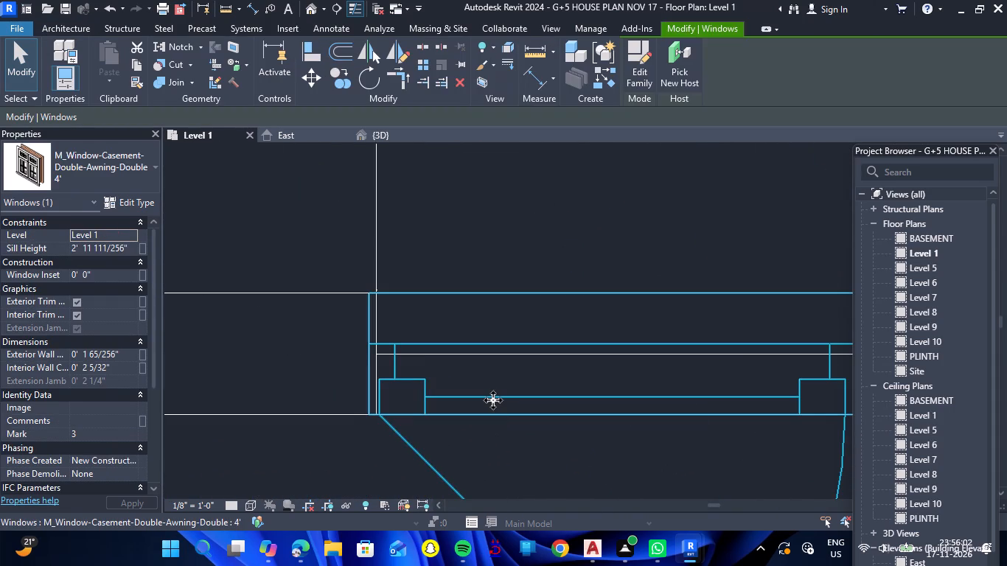
{"action": "key", "text": "Right"}
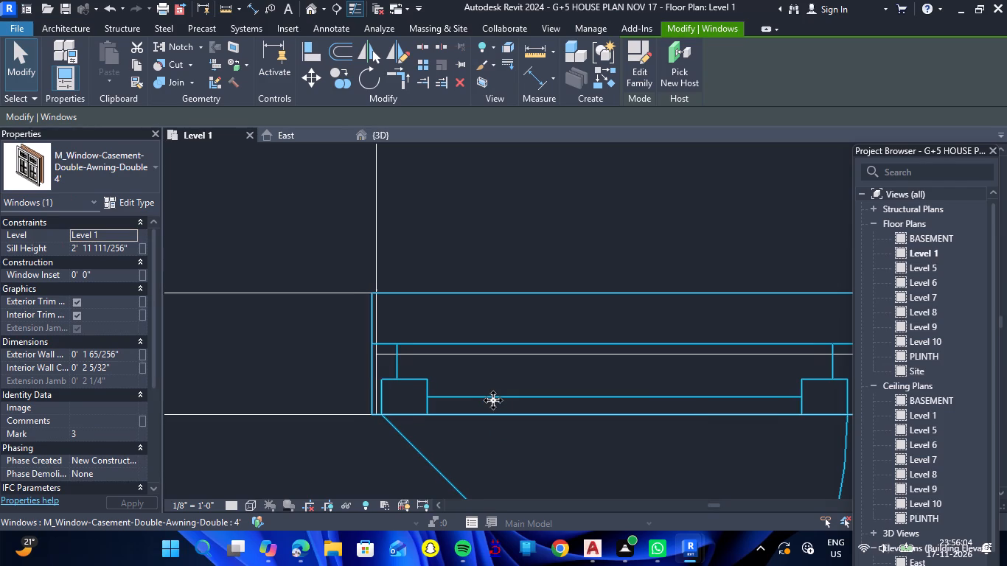
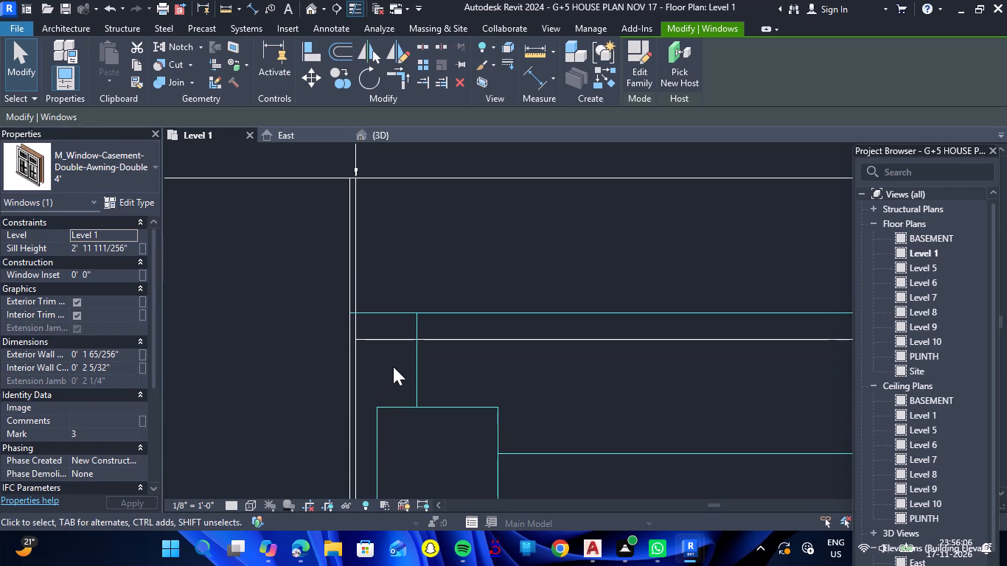
Fine-nudge the 4' double casement-awning window at the stair landing horizontally onto the drawn opening's left edge.
{"action": "key", "text": "Right"}
{"action": "key", "text": "Escape"}
{"action": "scroll", "coordinate": [372, 358], "scroll_direction": "up", "scroll_amount": 4}
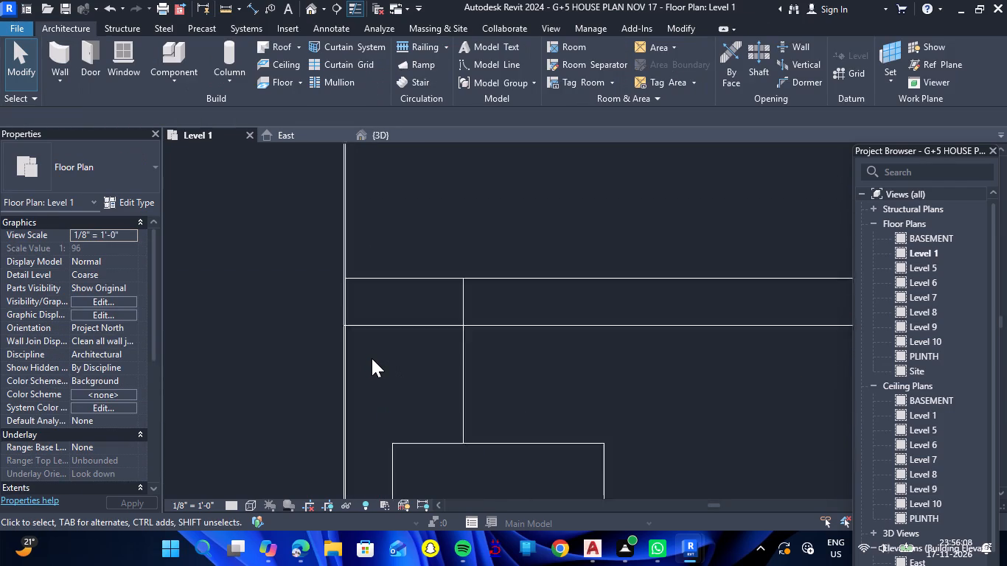
{"action": "scroll", "coordinate": [372, 358], "scroll_direction": "up", "scroll_amount": 4}
{"action": "left_click", "coordinate": [534, 318]}
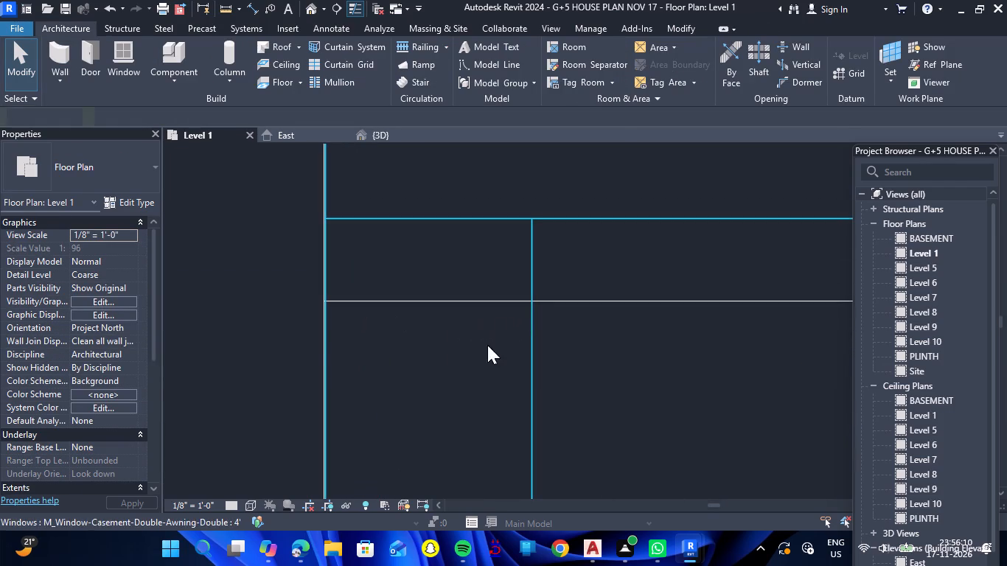
{"action": "scroll", "coordinate": [309, 332], "scroll_direction": "up", "scroll_amount": 9}
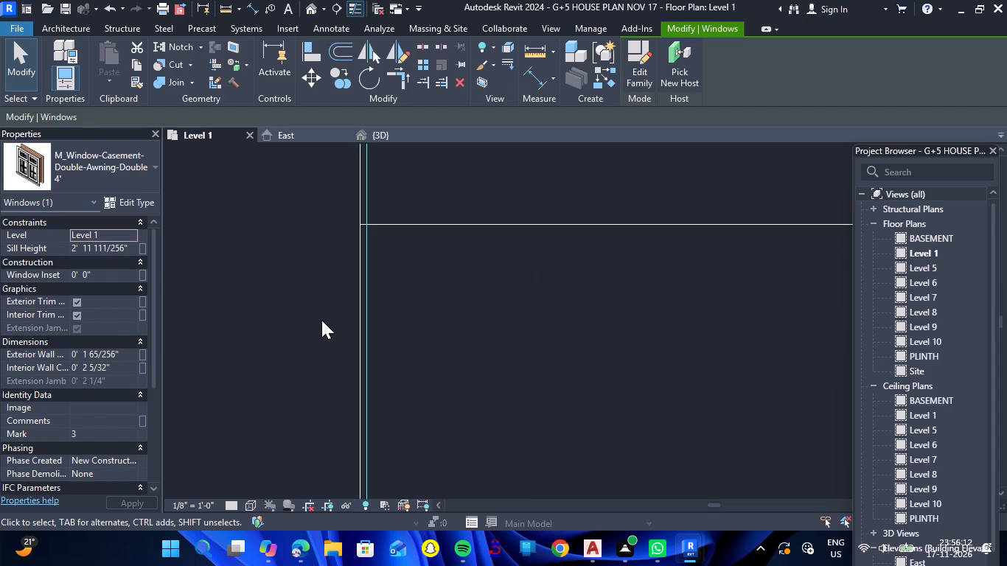
{"action": "key", "text": "Left"}
{"action": "key", "text": "Left"}
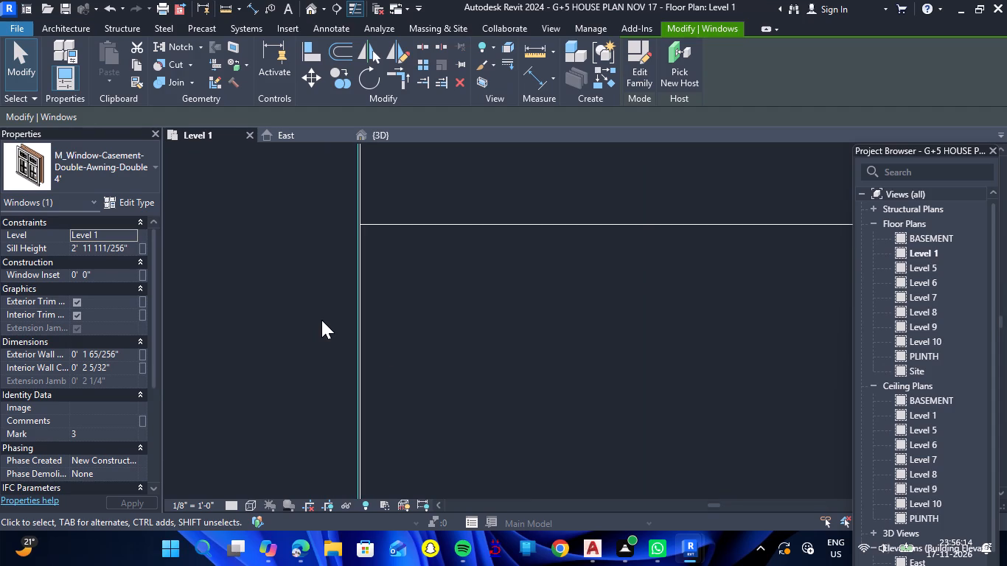
{"action": "key", "text": "Right"}
{"action": "key", "text": "Escape"}
Start a window placement with the Fixed 16" x 24" type and duplicate it as a new type named 2'.
{"action": "scroll", "coordinate": [350, 337], "scroll_direction": "down", "scroll_amount": 18}
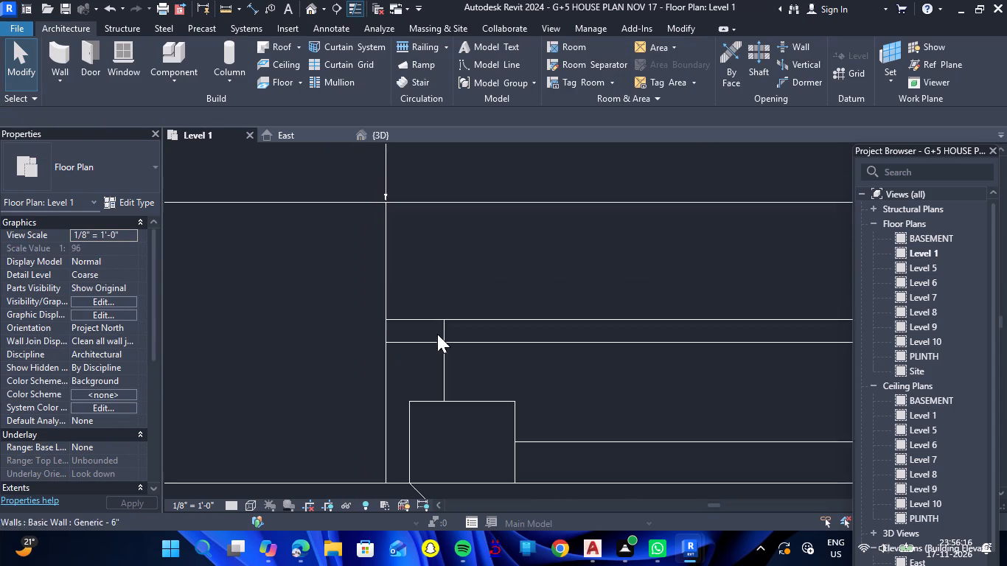
{"action": "scroll", "coordinate": [616, 279], "scroll_direction": "down", "scroll_amount": 15}
{"action": "scroll", "coordinate": [620, 293], "scroll_direction": "down", "scroll_amount": 7}
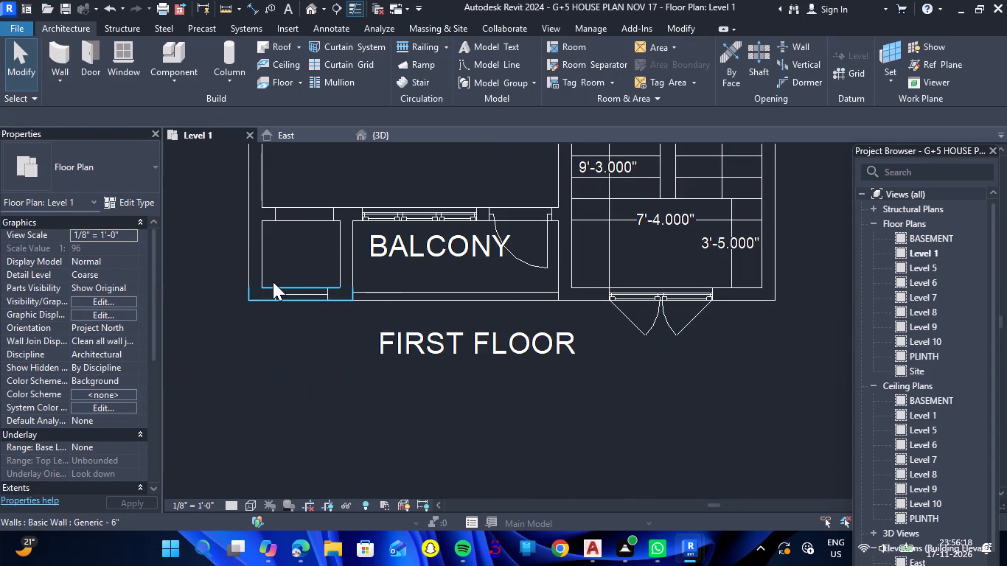
{"action": "scroll", "coordinate": [273, 282], "scroll_direction": "up", "scroll_amount": 7}
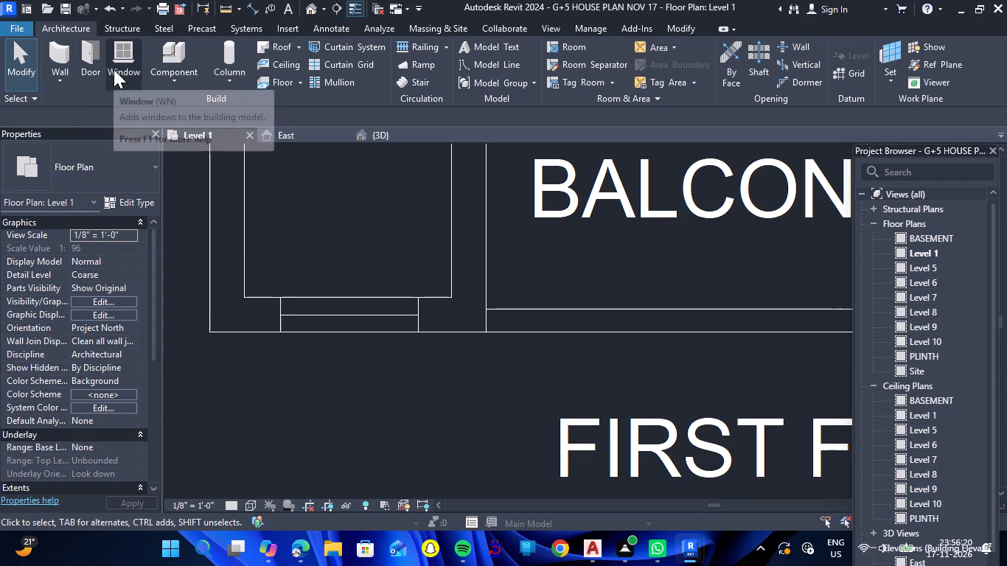
{"action": "left_click", "coordinate": [114, 69]}
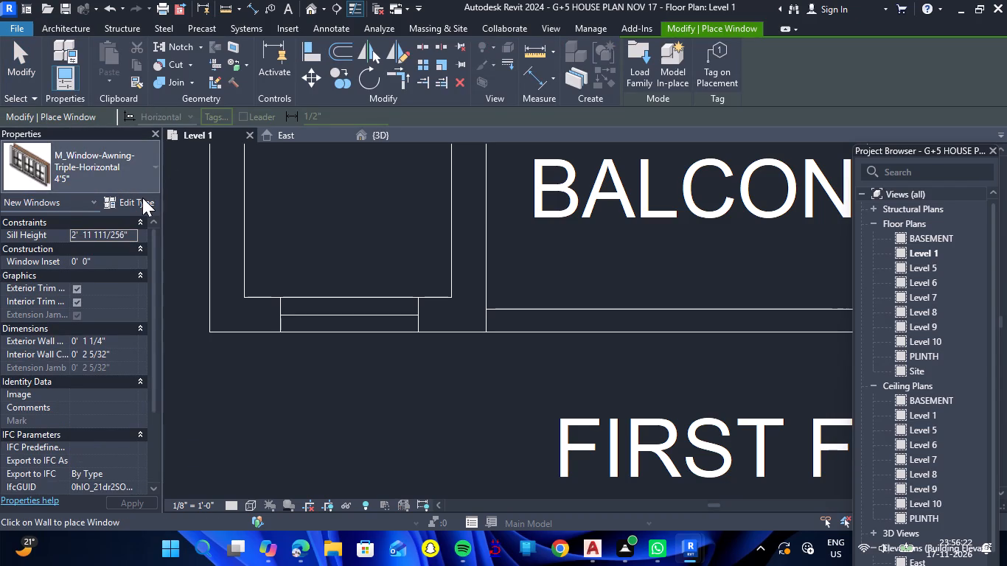
{"action": "left_click", "coordinate": [153, 165]}
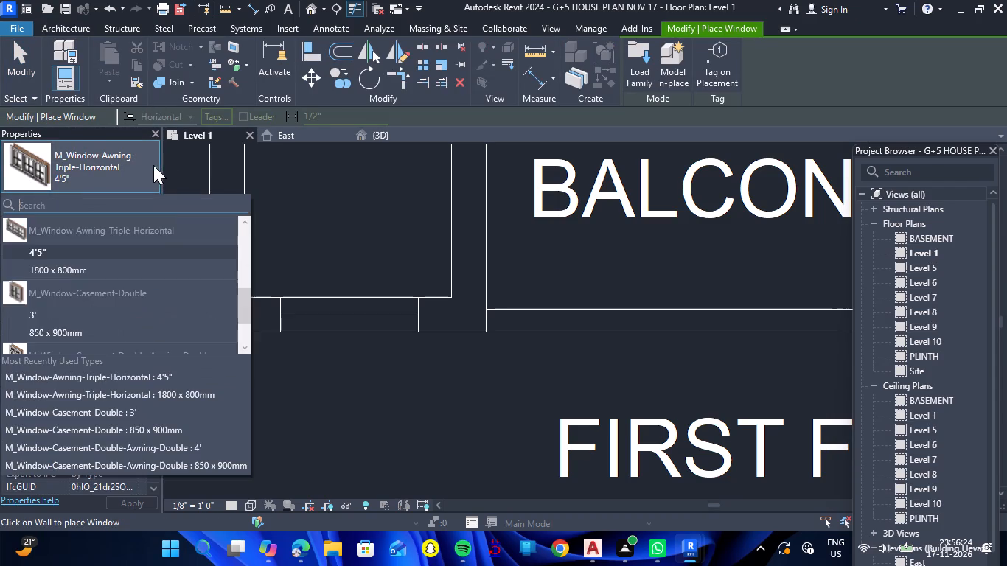
{"action": "scroll", "coordinate": [153, 276], "scroll_direction": "up", "scroll_amount": 5}
{"action": "left_click", "coordinate": [134, 255]}
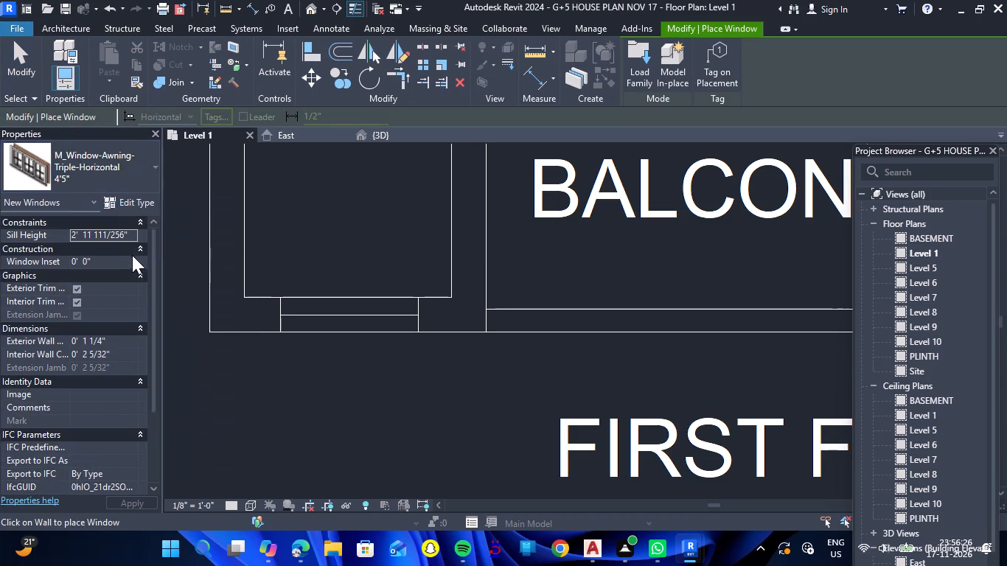
{"action": "left_click", "coordinate": [130, 208]}
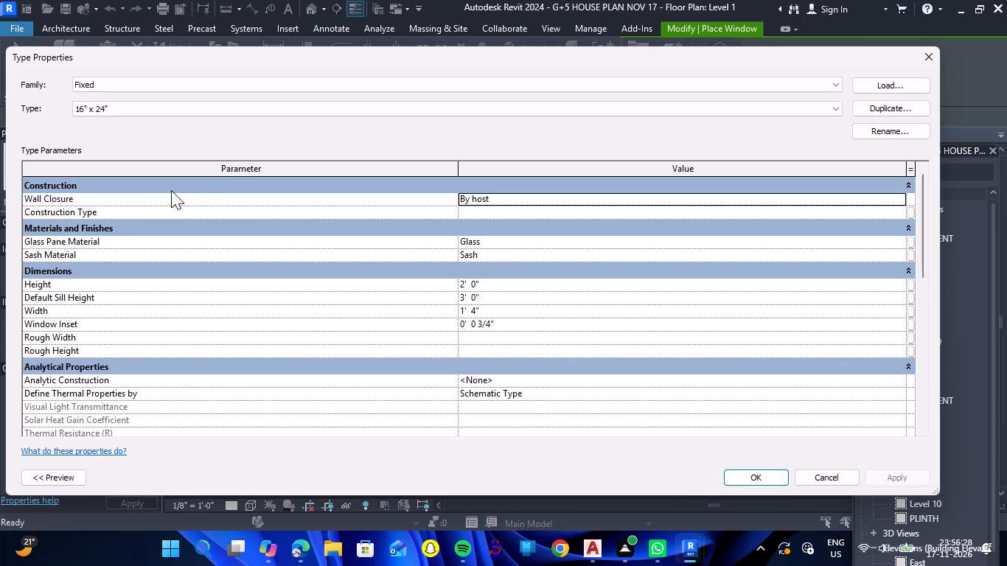
{"action": "left_click", "coordinate": [868, 108]}
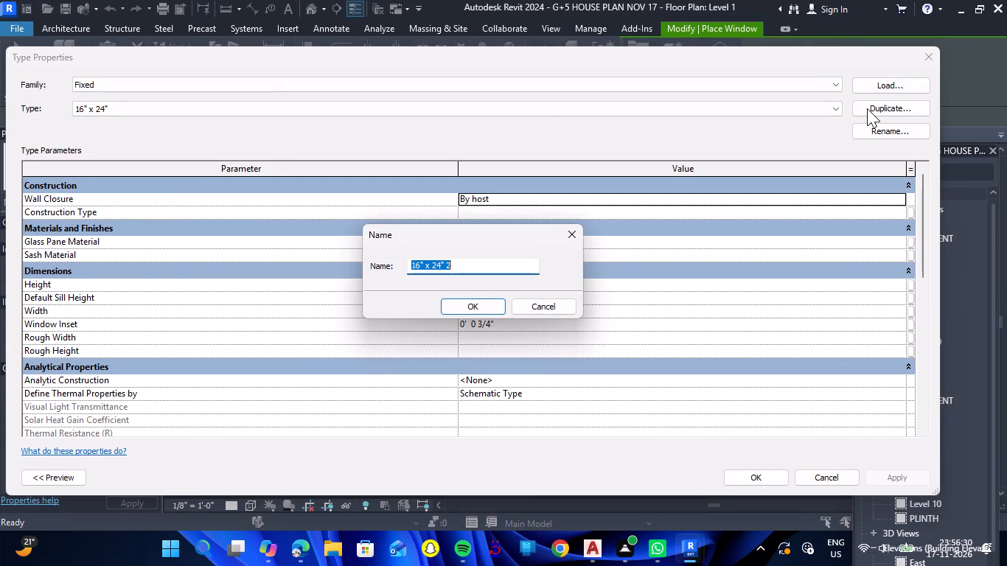
{"action": "type", "text": "2'"}
{"action": "key", "text": "Return"}
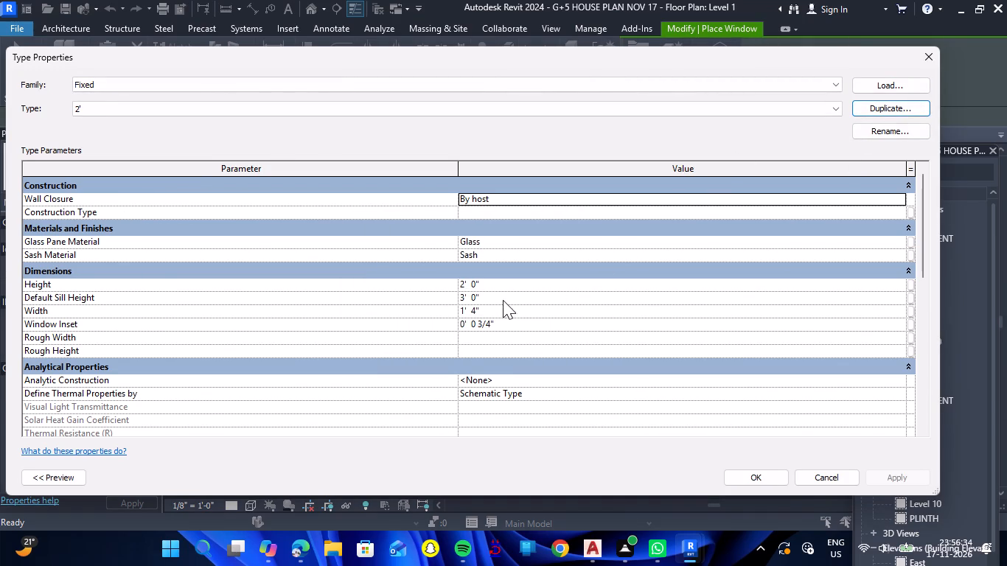
Set the new 2' fixed window type's height to 1' and width to 2', and apply the type properties.
{"action": "left_click", "coordinate": [492, 287]}
{"action": "type", "text": "1'"}
{"action": "key", "text": "Return"}
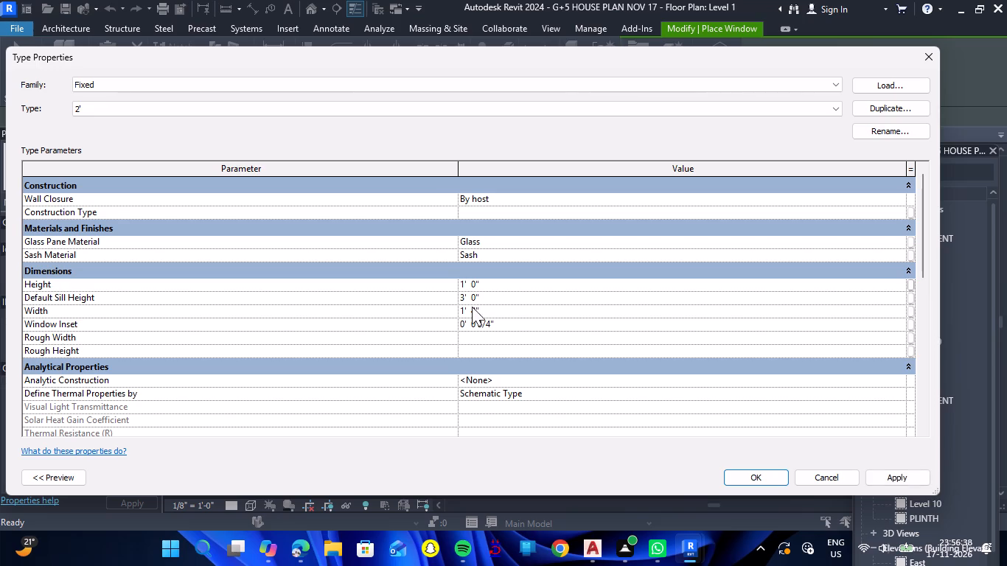
{"action": "left_click", "coordinate": [484, 312]}
{"action": "left_click_drag", "start_coordinate": [484, 312], "coordinate": [400, 312]}
{"action": "type", "text": "2'"}
{"action": "key", "text": "Return"}
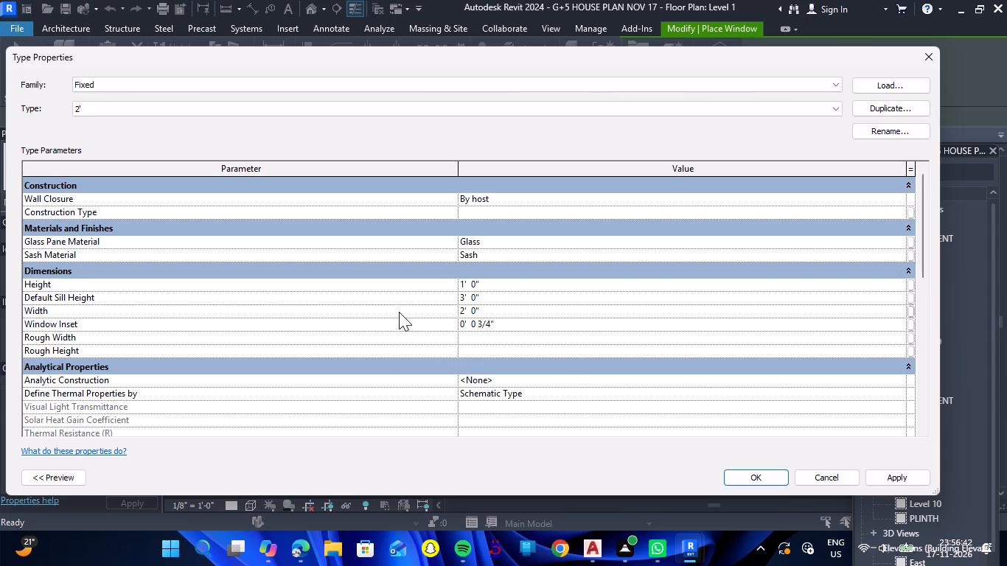
{"action": "scroll", "coordinate": [722, 341], "scroll_direction": "down", "scroll_amount": 2}
{"action": "left_click", "coordinate": [750, 479]}
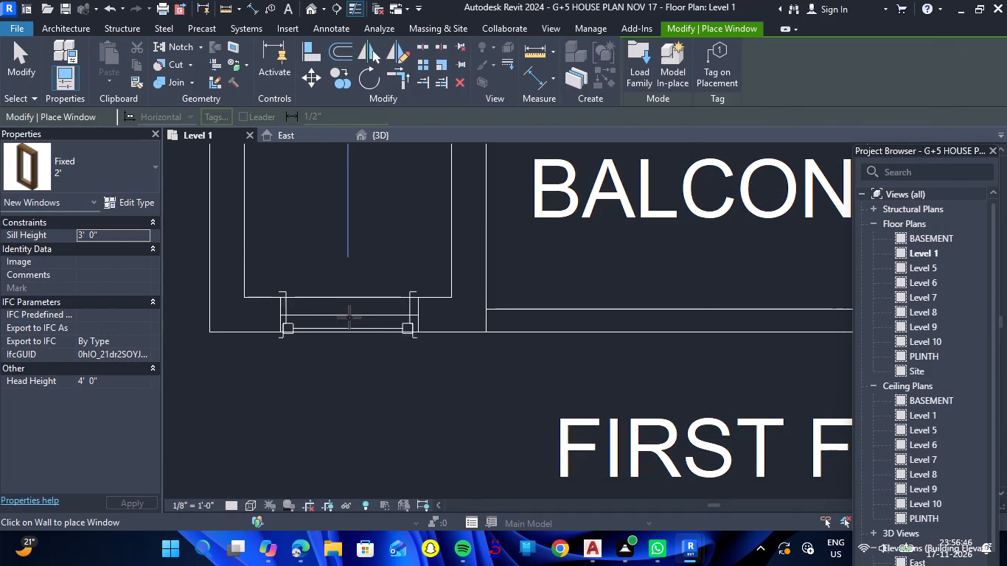
Place a 2' fixed window in the drawn opening of the front exterior wall, in the small space beside the balcony.
{"action": "scroll", "coordinate": [353, 320], "scroll_direction": "up", "scroll_amount": 6}
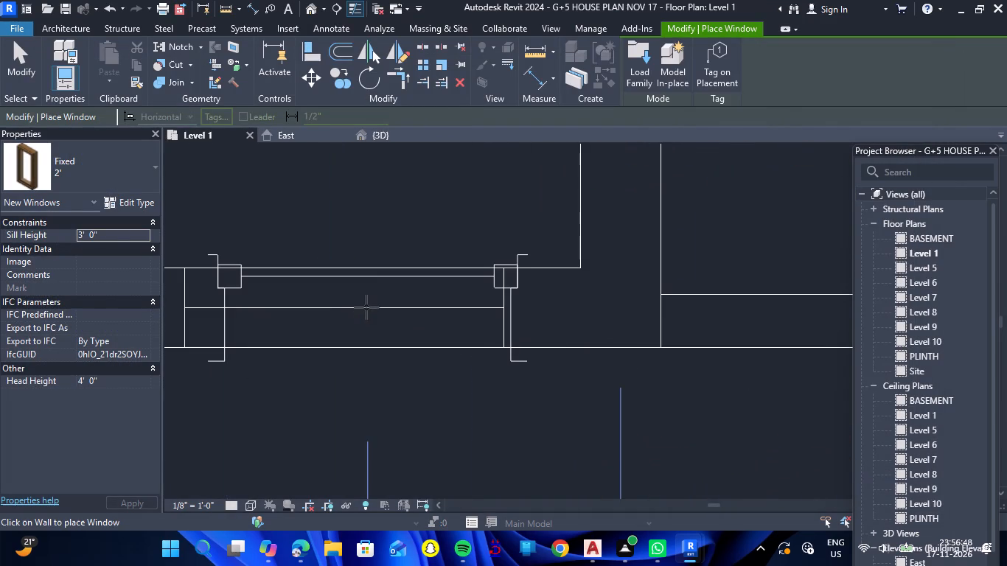
{"action": "left_click", "coordinate": [353, 349]}
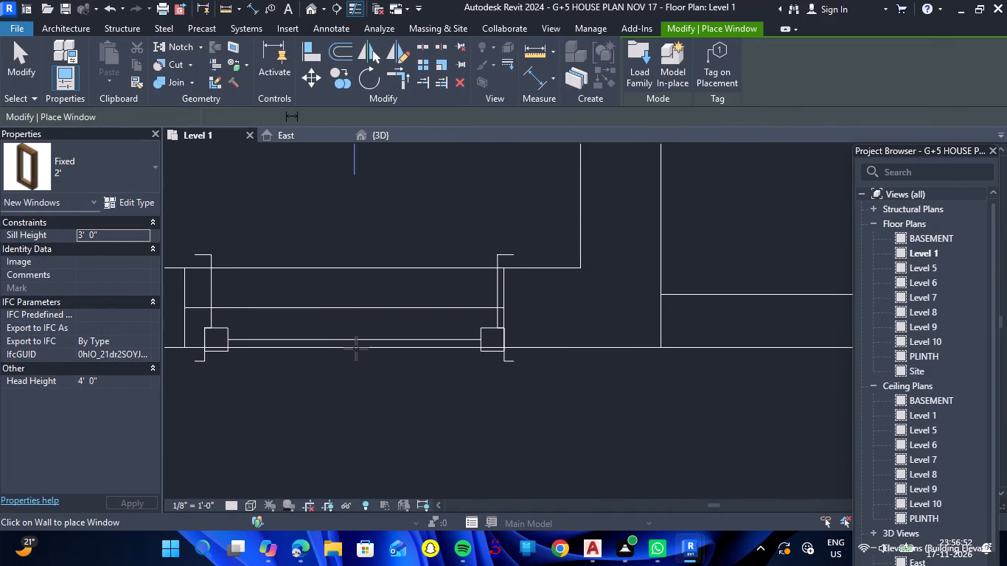
Place 2' fixed windows in the WC and bath openings in the wall facing the crossed shaft.
{"action": "scroll", "coordinate": [375, 354], "scroll_direction": "down", "scroll_amount": 15}
{"action": "scroll", "coordinate": [388, 356], "scroll_direction": "down", "scroll_amount": 6}
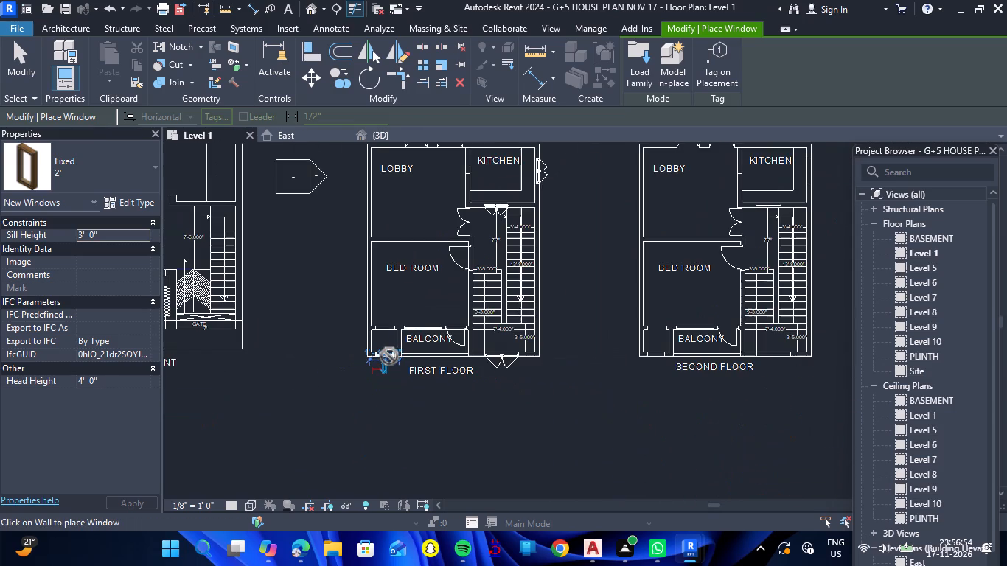
{"action": "scroll", "coordinate": [391, 355], "scroll_direction": "down", "scroll_amount": 3}
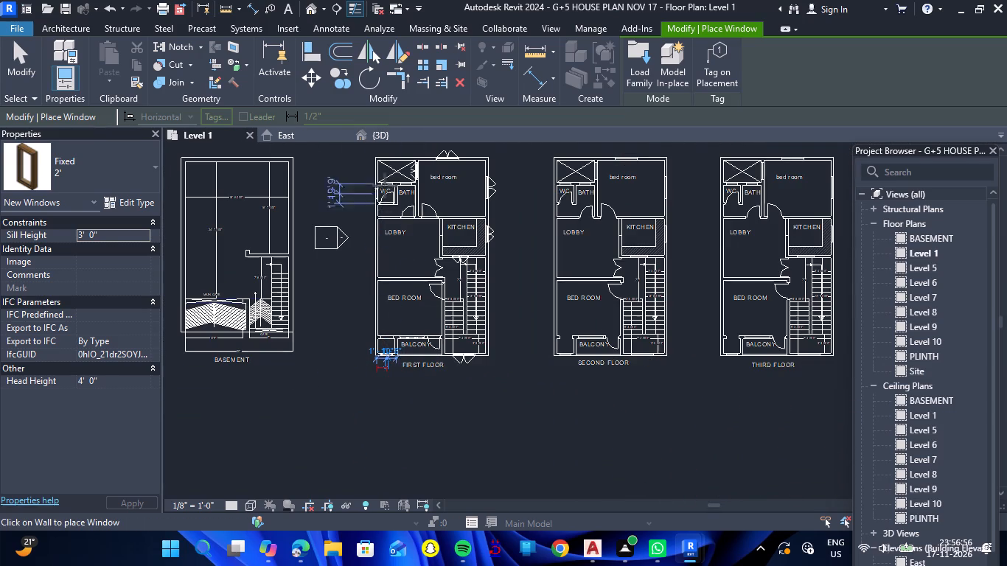
{"action": "scroll", "coordinate": [388, 170], "scroll_direction": "up", "scroll_amount": 15}
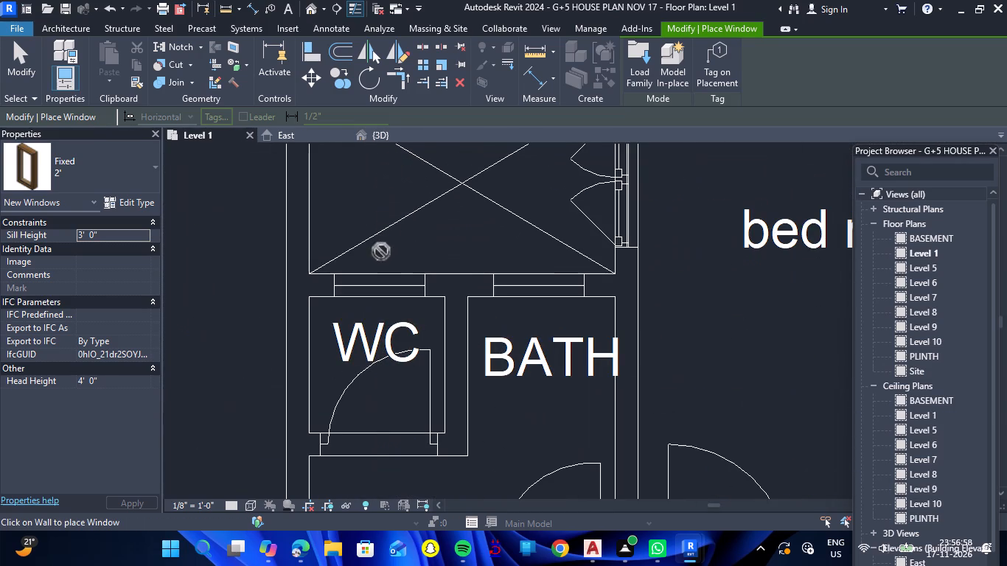
{"action": "scroll", "coordinate": [381, 282], "scroll_direction": "up", "scroll_amount": 7}
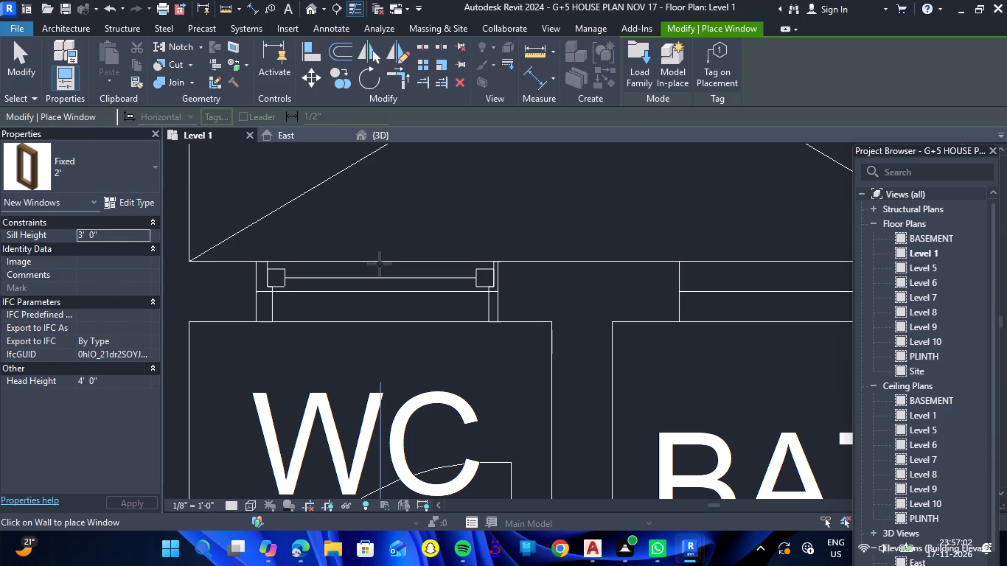
{"action": "left_click", "coordinate": [380, 263]}
{"action": "scroll", "coordinate": [373, 268], "scroll_direction": "down", "scroll_amount": 5}
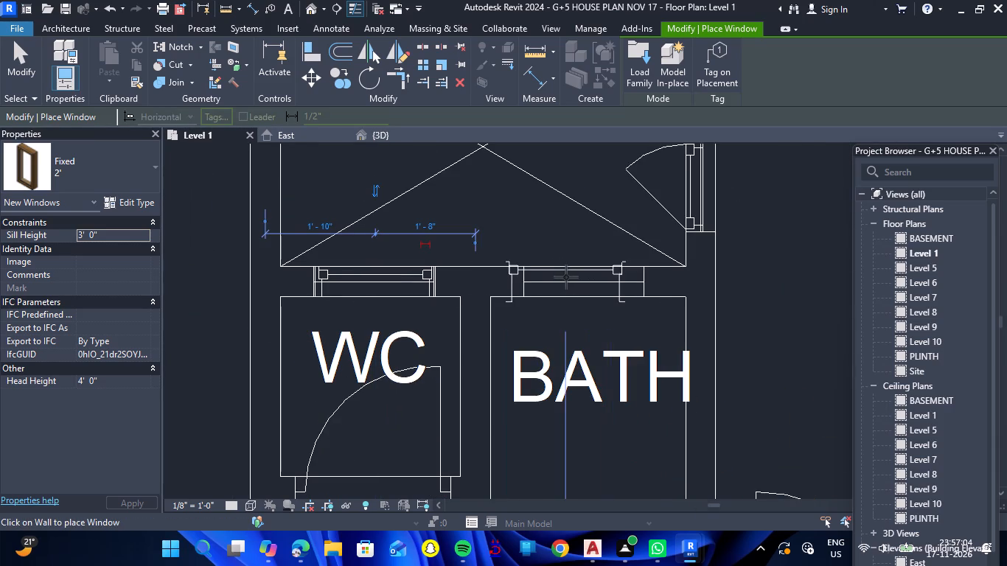
{"action": "left_click", "coordinate": [581, 276]}
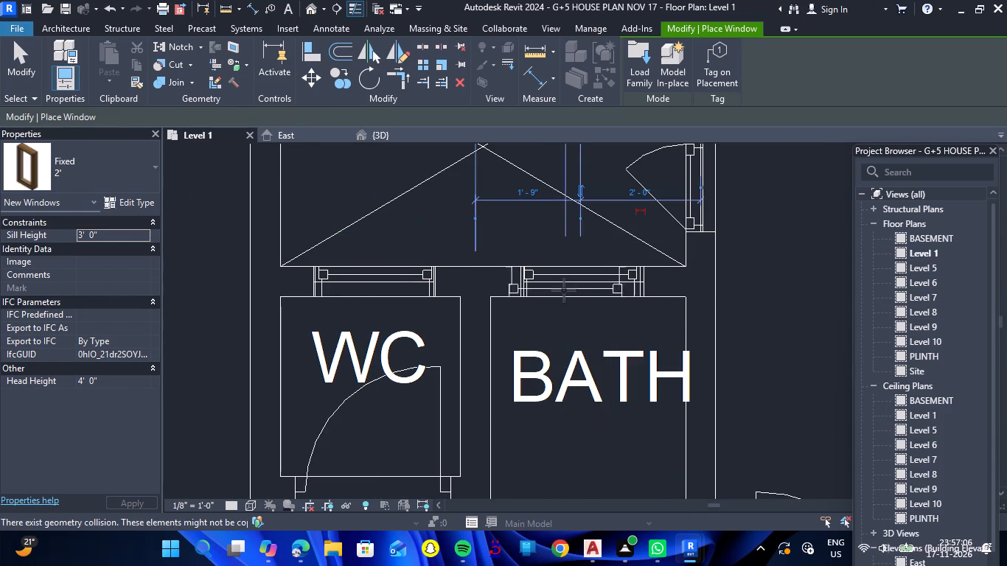
{"action": "scroll", "coordinate": [560, 290], "scroll_direction": "down", "scroll_amount": 13}
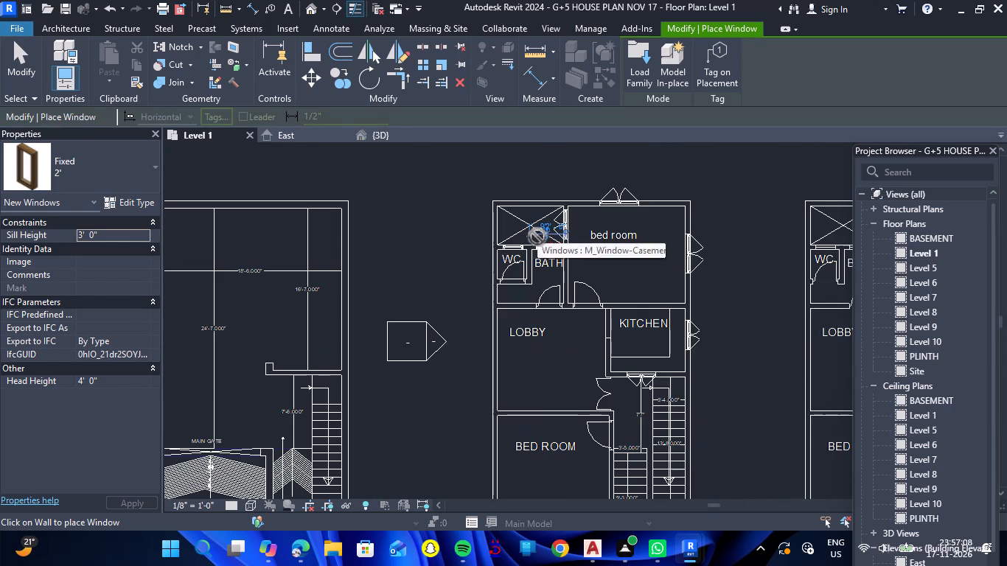
{"action": "key", "text": "Escape"}
{"action": "scroll", "coordinate": [533, 240], "scroll_direction": "up", "scroll_amount": 5}
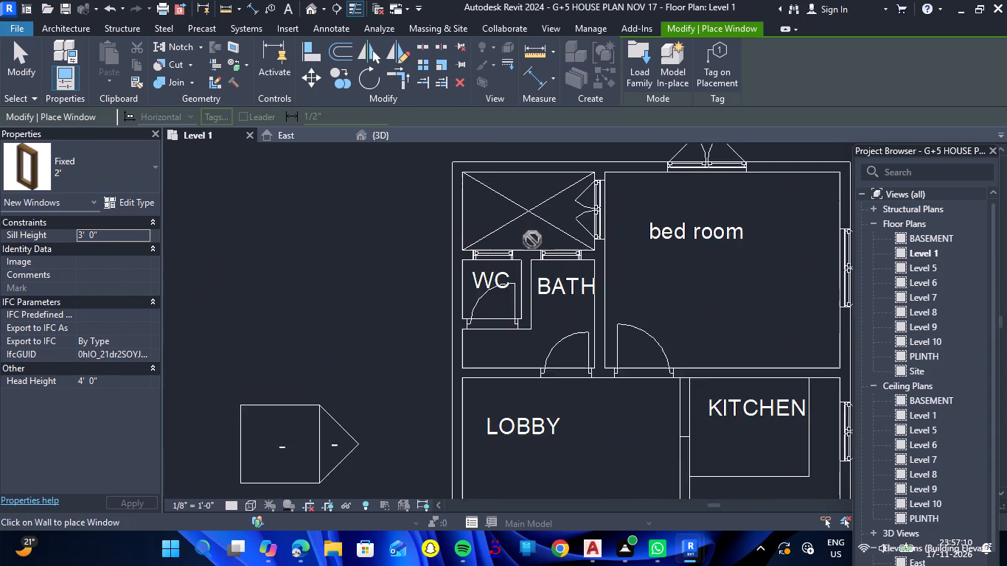
{"action": "key", "text": "Escape"}
Select the 2' fixed window between the WC and the crossed shaft to align it with the drawn opening.
{"action": "scroll", "coordinate": [520, 238], "scroll_direction": "up", "scroll_amount": 8}
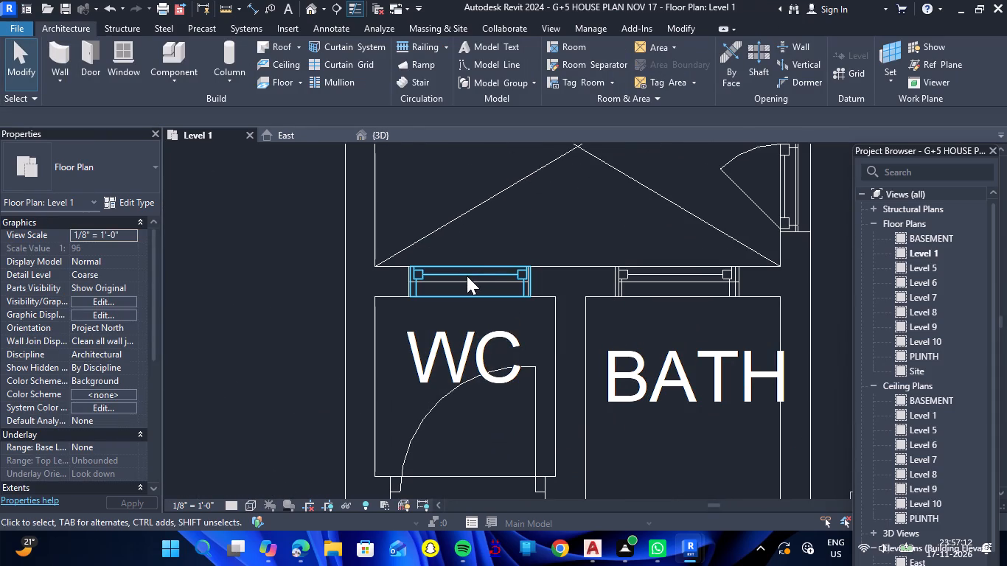
{"action": "left_click", "coordinate": [464, 276]}
{"action": "scroll", "coordinate": [462, 275], "scroll_direction": "up", "scroll_amount": 9}
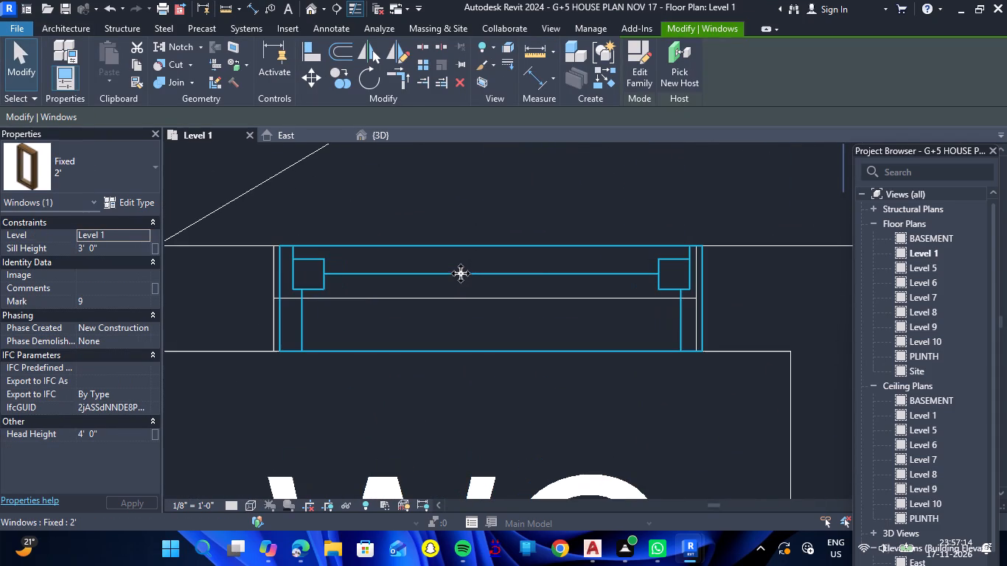
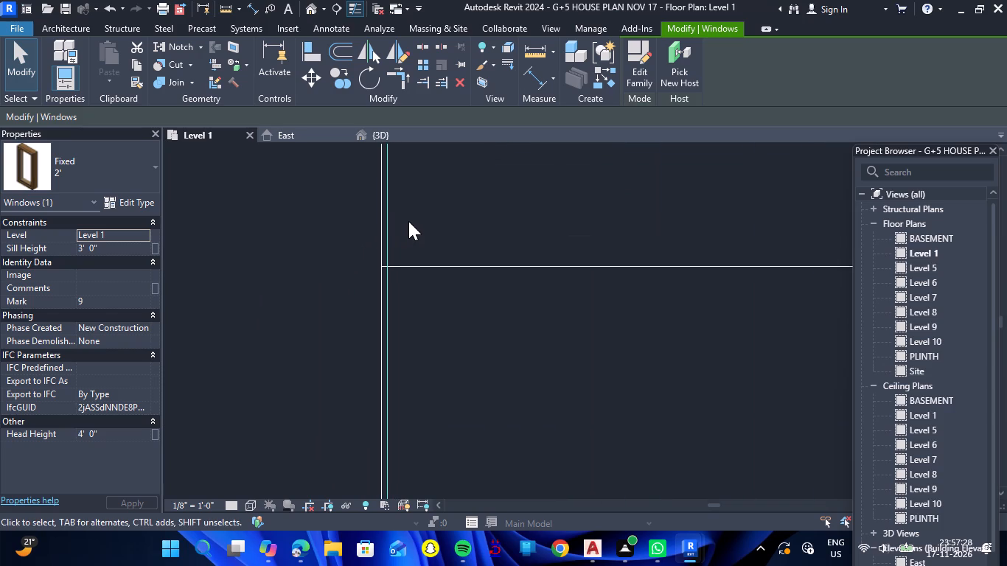
Nudge the selected 2' fixed window between the WC and the crossed shaft into line with the edge of its drawn opening.
{"action": "key", "text": "Left"}
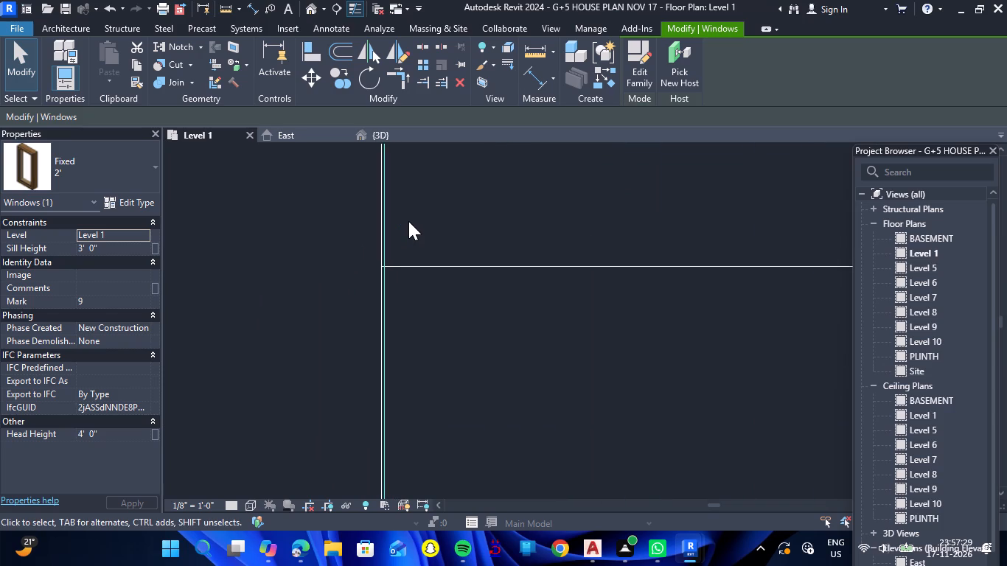
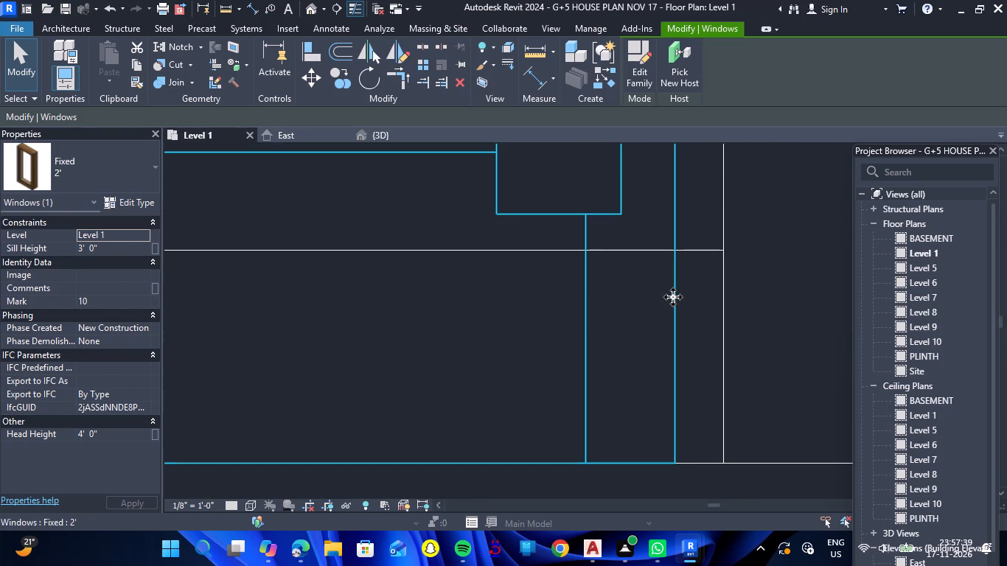
Nudge the selected 2' fixed window further along its wall until its outer edge lines up with the drawn opening's edge.
{"action": "key", "text": "Right"}
{"action": "key", "text": "Right"}
{"action": "key", "text": "Right"}
{"action": "key", "text": "Right"}
{"action": "key", "text": "Right"}
{"action": "key", "text": "Right"}
{"action": "key", "text": "Right"}
{"action": "key", "text": "Right"}
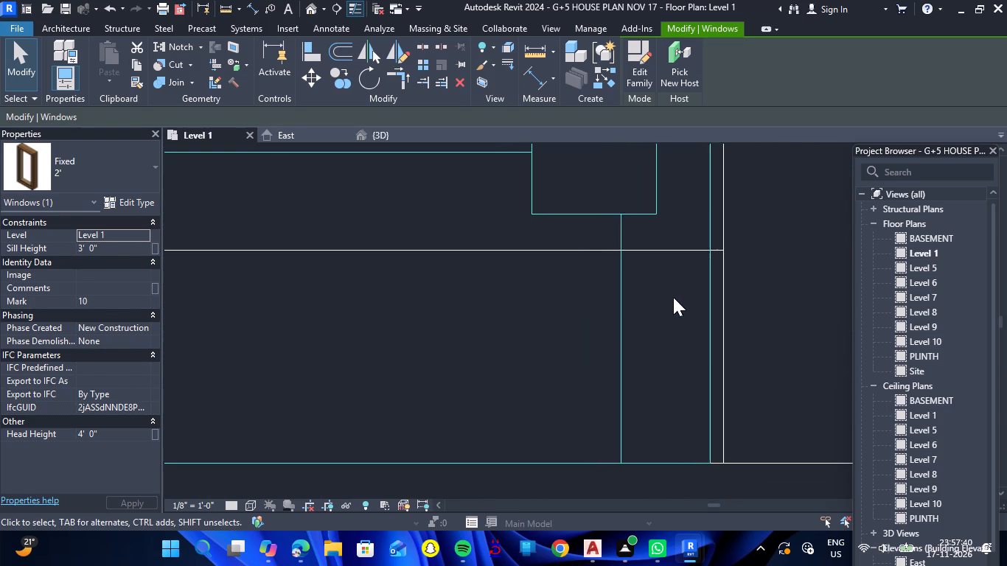
{"action": "key", "text": "Right"}
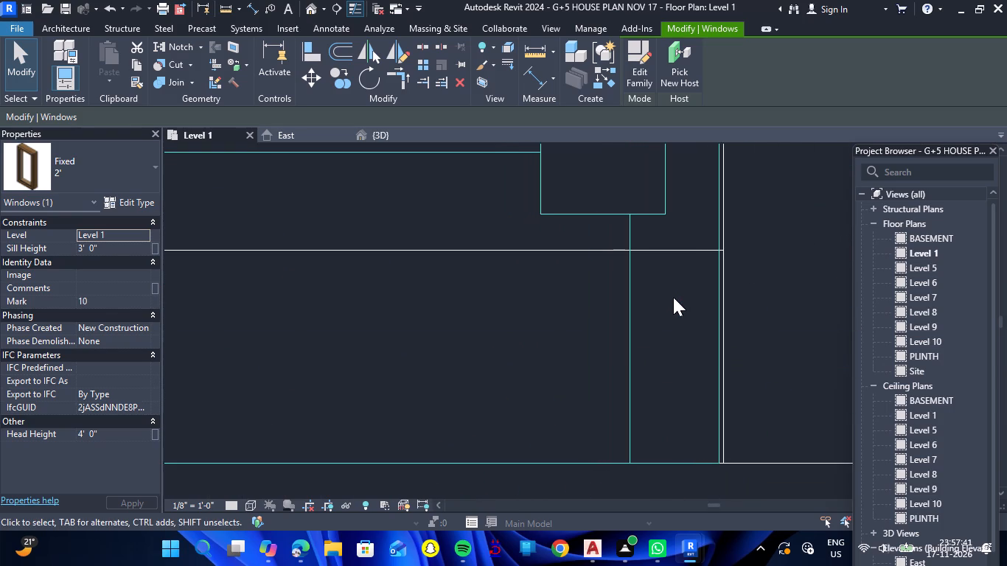
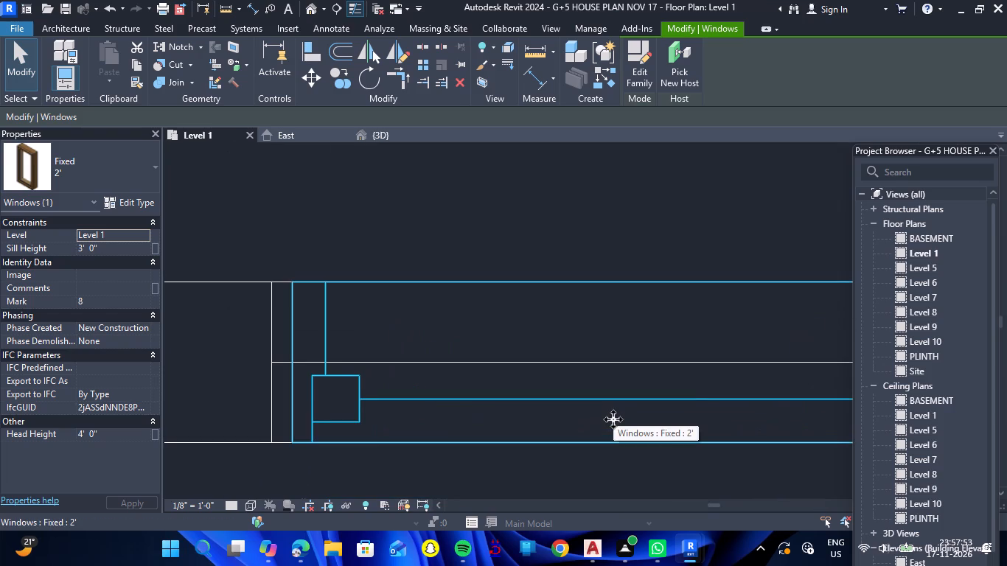
Continue nudging the selected 2' fixed window along its wall toward the edge line of the drawn opening.
{"action": "key", "text": "Left"}
{"action": "key", "text": "Left"}
{"action": "key", "text": "Left"}
{"action": "key", "text": "Left"}
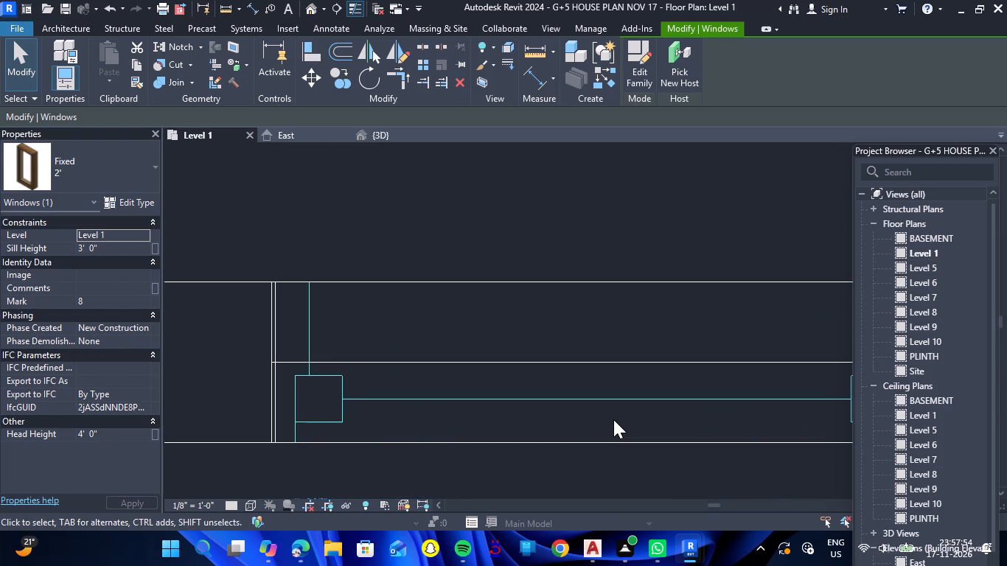
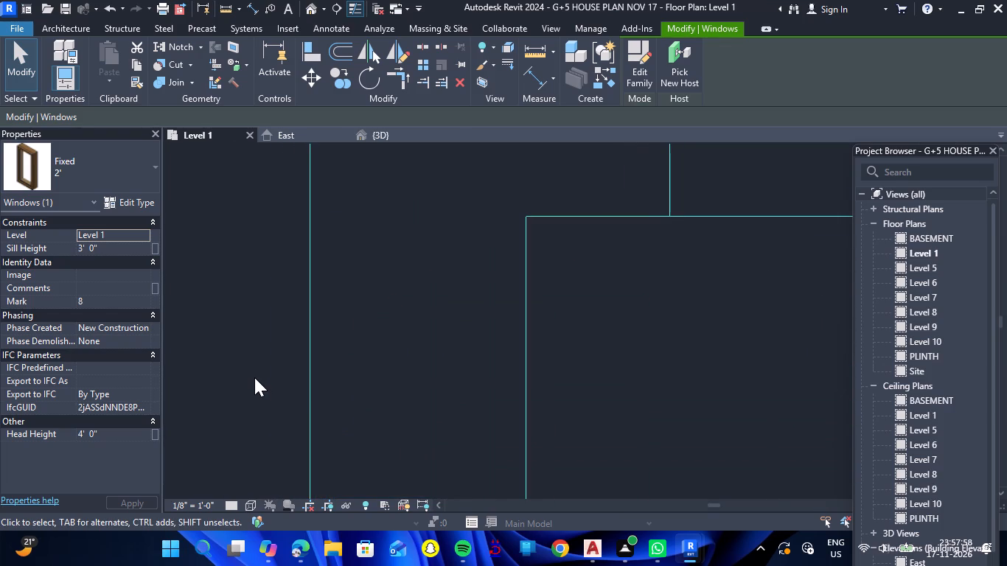
Deselect the 2' fixed window and examine the windows on the house's front walls in the 3D view.
{"action": "scroll", "coordinate": [265, 377], "scroll_direction": "down", "scroll_amount": 6}
{"action": "key", "text": "Escape"}
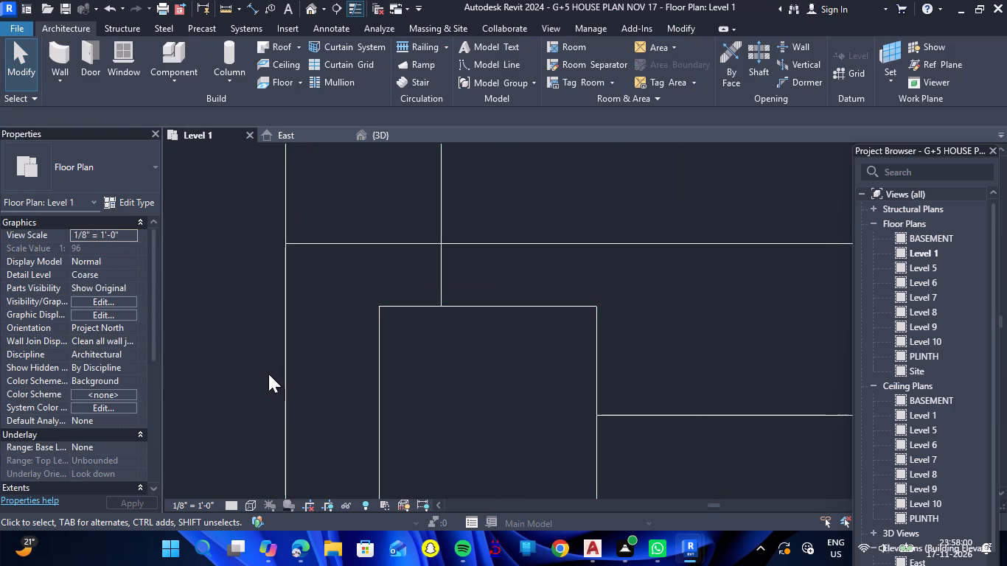
{"action": "scroll", "coordinate": [268, 374], "scroll_direction": "down", "scroll_amount": 9}
{"action": "scroll", "coordinate": [327, 344], "scroll_direction": "down", "scroll_amount": 10}
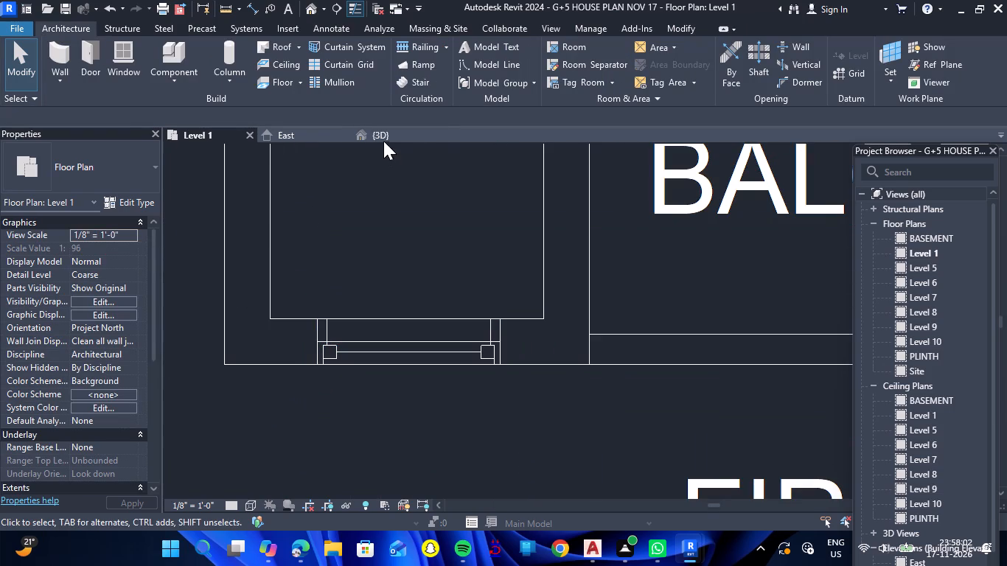
{"action": "left_click", "coordinate": [383, 141]}
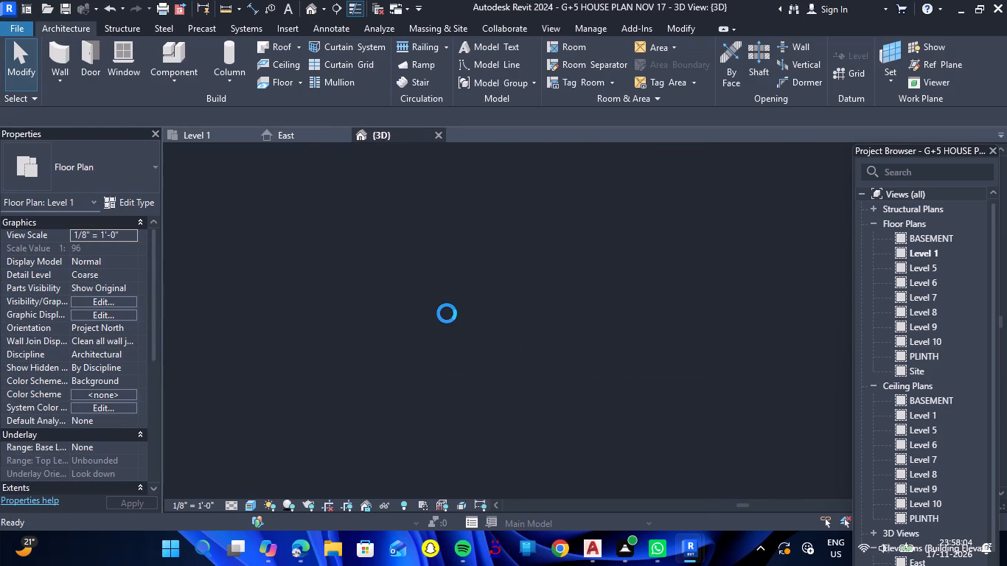
{"action": "scroll", "coordinate": [478, 344], "scroll_direction": "up", "scroll_amount": 4}
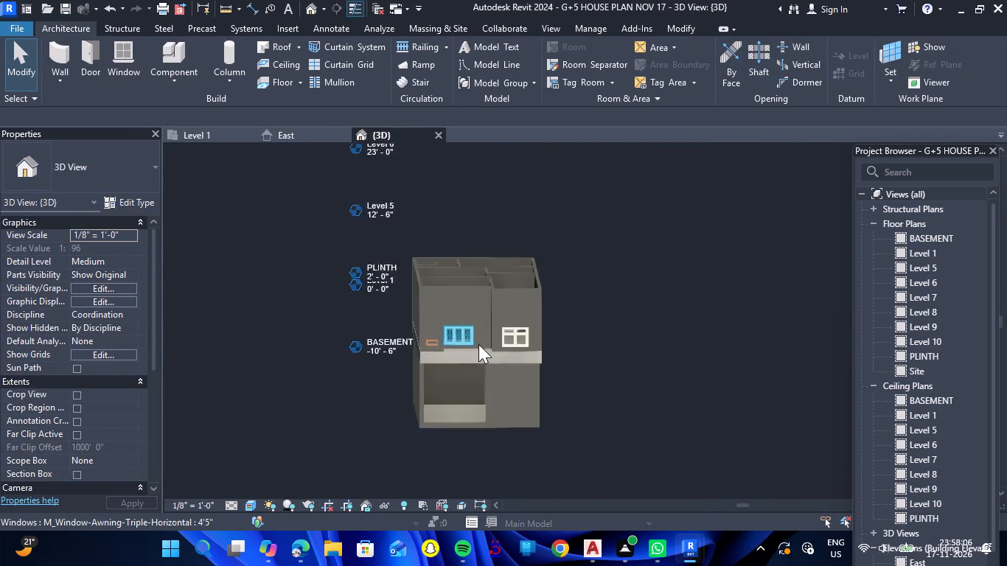
{"action": "scroll", "coordinate": [478, 344], "scroll_direction": "up", "scroll_amount": 6}
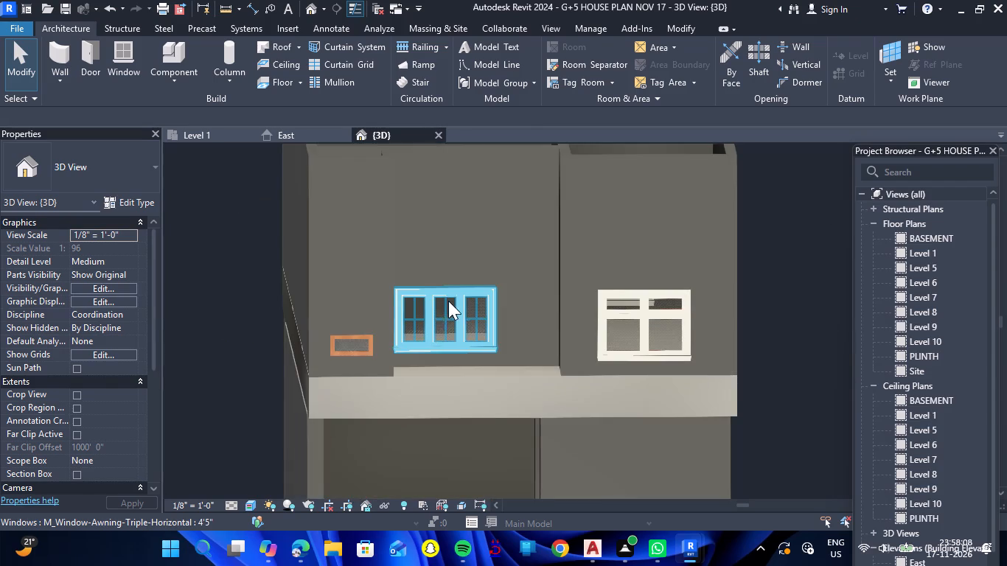
{"action": "left_click", "coordinate": [464, 291]}
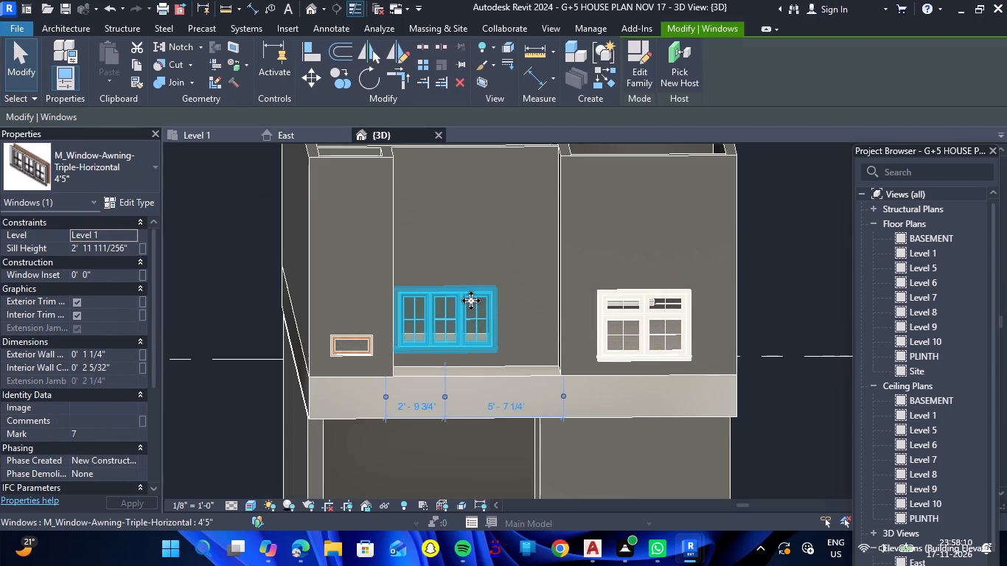
{"action": "left_click", "coordinate": [607, 292], "text": "ctrl"}
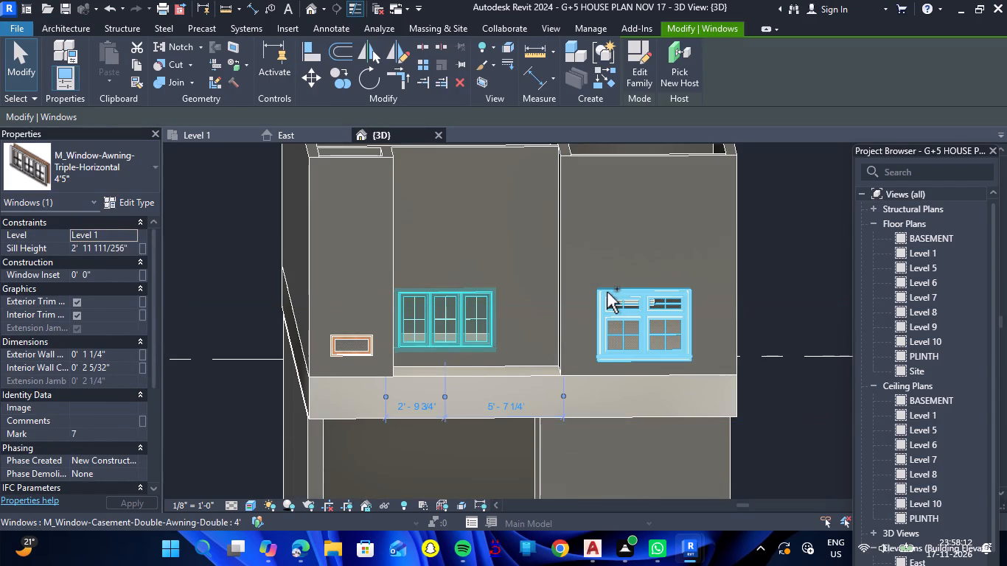
{"action": "scroll", "coordinate": [596, 307], "scroll_direction": "down", "scroll_amount": 6}
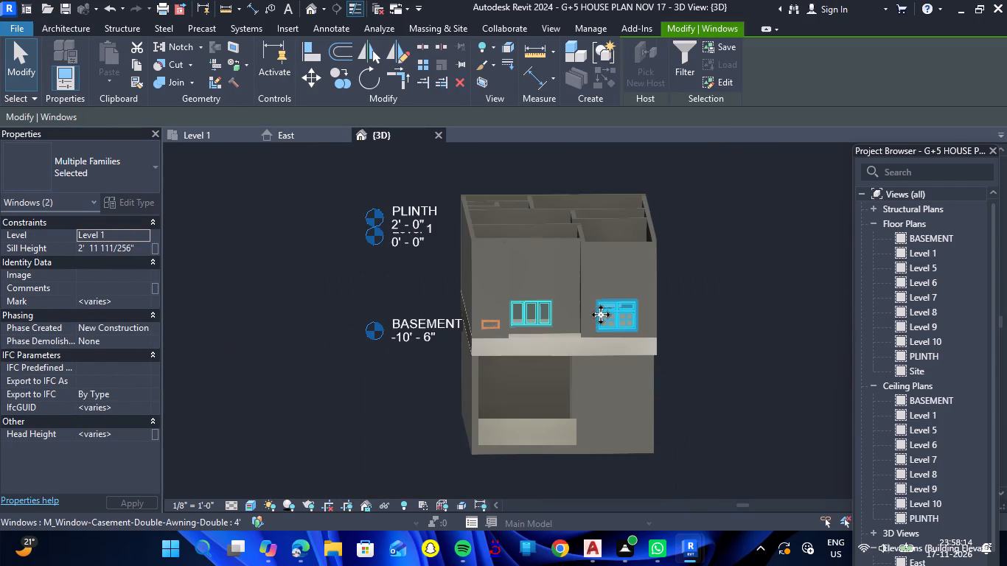
{"action": "right_click_drag", "start_coordinate": [725, 401], "coordinate": [661, 408], "text": "ctrl"}
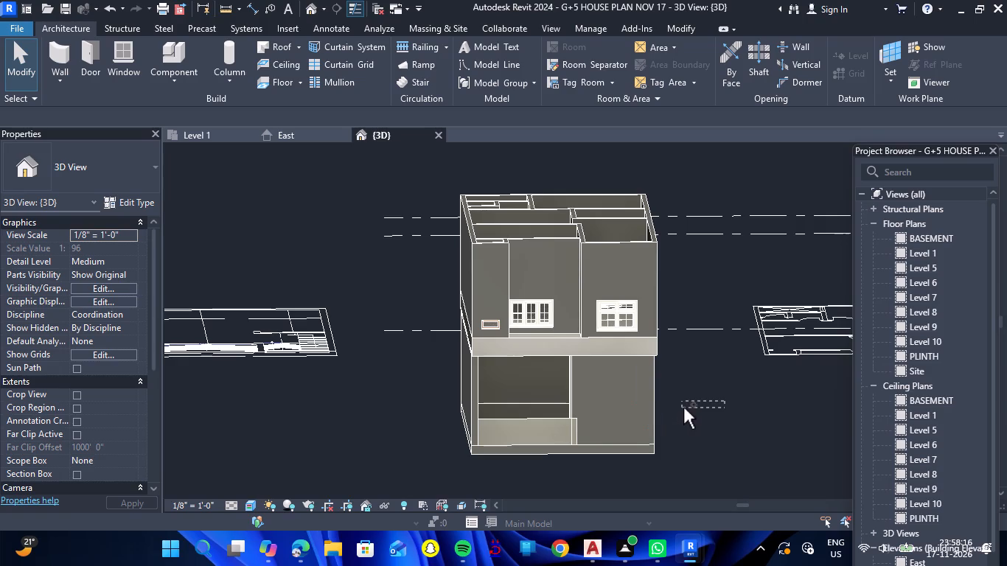
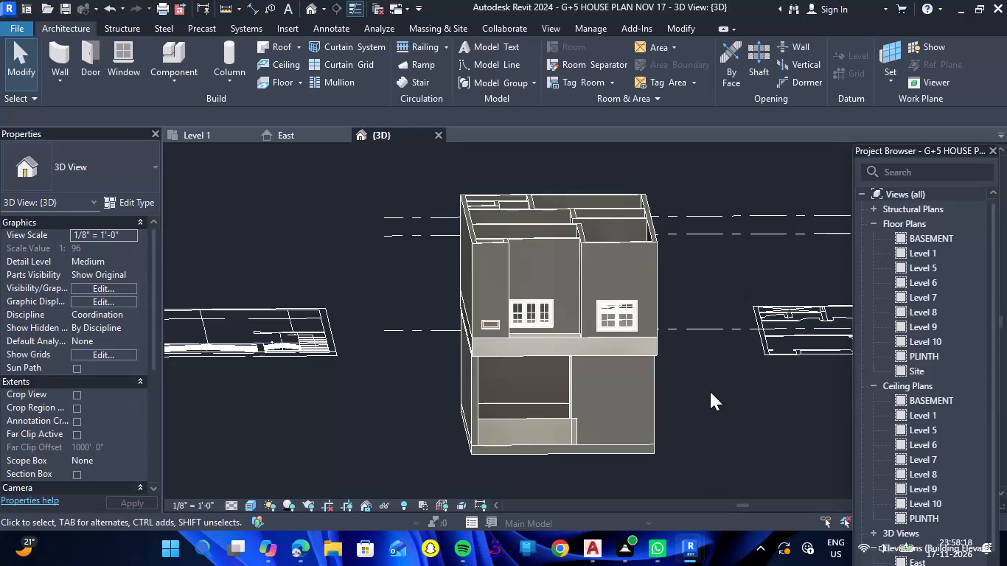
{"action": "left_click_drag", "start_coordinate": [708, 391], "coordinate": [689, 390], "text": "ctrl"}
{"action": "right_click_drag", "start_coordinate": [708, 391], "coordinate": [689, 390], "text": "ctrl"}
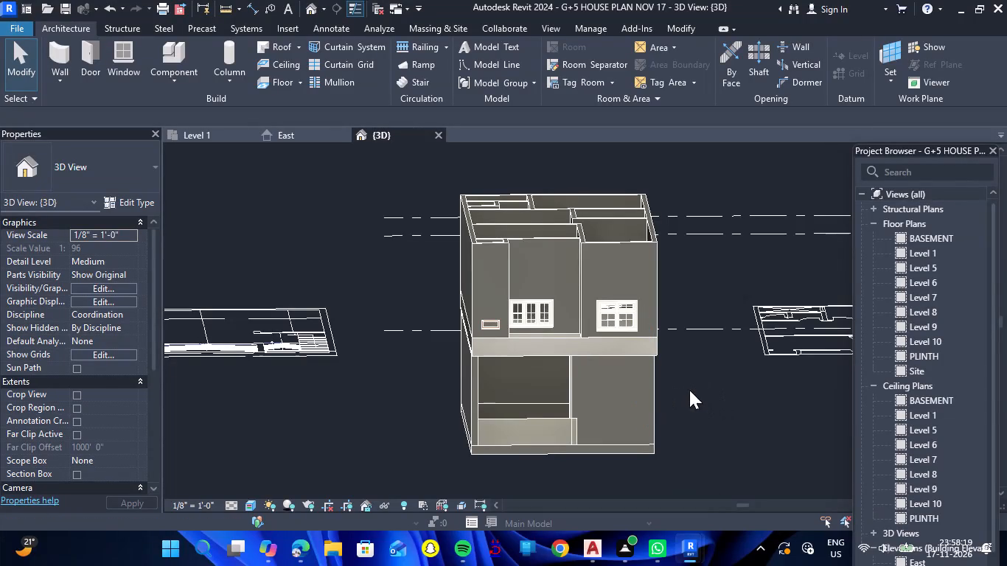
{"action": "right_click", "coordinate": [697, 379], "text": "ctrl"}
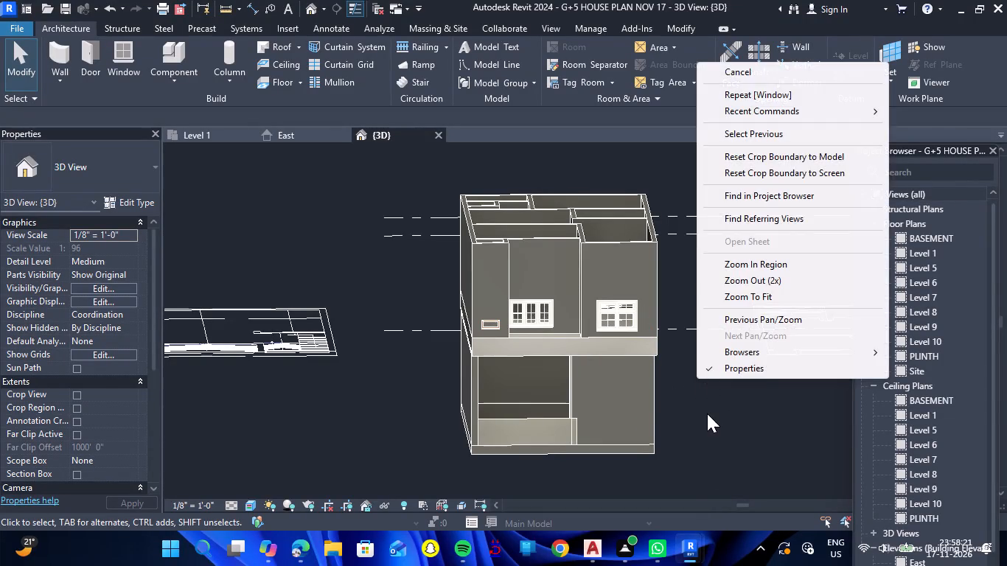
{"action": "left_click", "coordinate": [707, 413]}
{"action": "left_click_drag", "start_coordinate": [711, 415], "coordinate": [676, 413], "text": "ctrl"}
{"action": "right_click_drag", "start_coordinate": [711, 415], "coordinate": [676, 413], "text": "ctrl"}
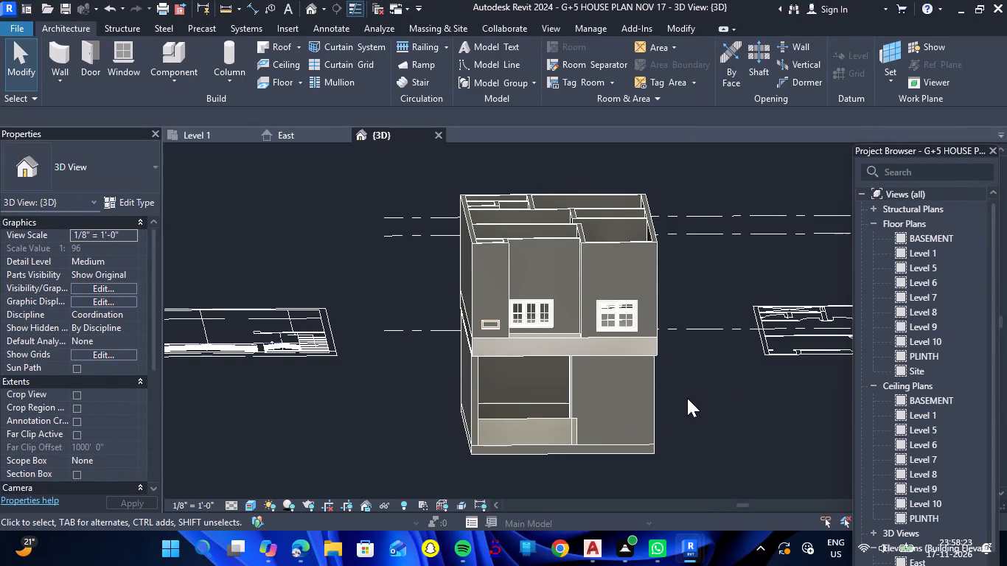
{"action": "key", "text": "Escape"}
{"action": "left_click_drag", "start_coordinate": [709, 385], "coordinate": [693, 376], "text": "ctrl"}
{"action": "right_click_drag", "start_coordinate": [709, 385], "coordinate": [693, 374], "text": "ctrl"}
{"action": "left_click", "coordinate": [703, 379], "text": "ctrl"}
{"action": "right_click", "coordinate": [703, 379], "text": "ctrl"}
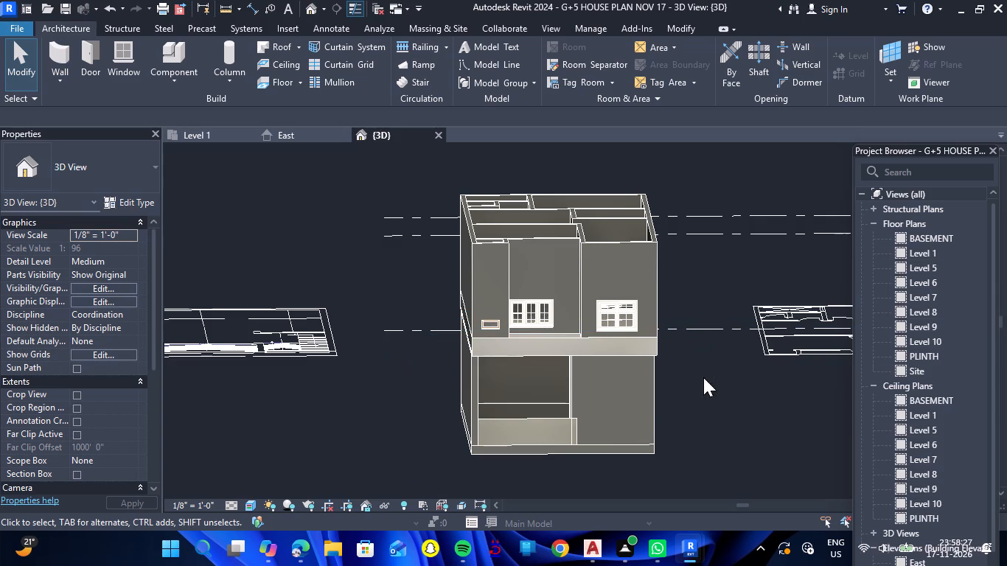
Select the triple awning and double casement windows on the front walls plus the two side-wall windows, and set their sill height to 4'.
{"action": "right_click_drag", "start_coordinate": [703, 377], "coordinate": [606, 370], "text": "shift"}
{"action": "left_click_drag", "start_coordinate": [703, 377], "coordinate": [606, 370], "text": "shift"}
{"action": "scroll", "coordinate": [521, 255], "scroll_direction": "up", "scroll_amount": 5}
{"action": "scroll", "coordinate": [515, 256], "scroll_direction": "down", "scroll_amount": 3}
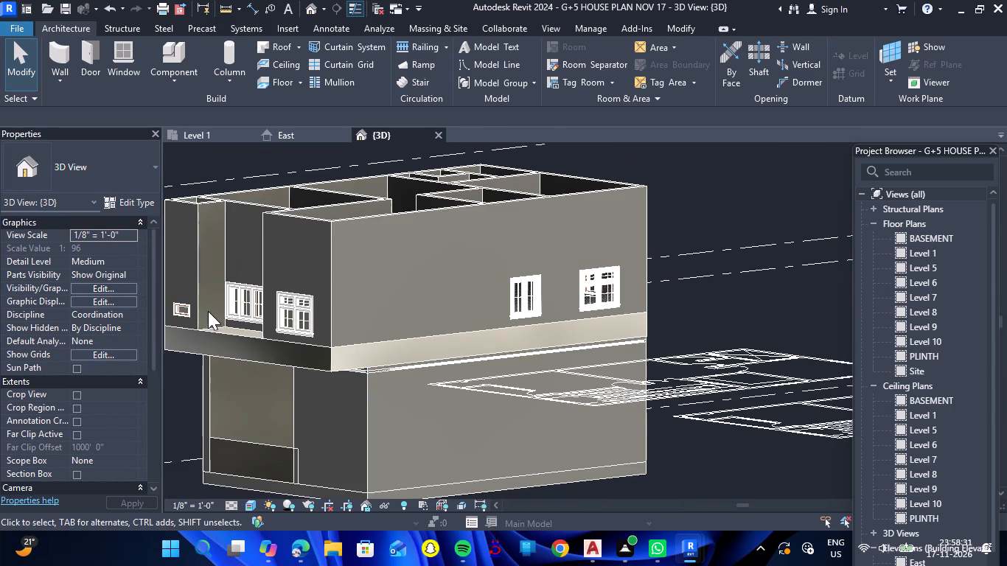
{"action": "left_click", "coordinate": [233, 284]}
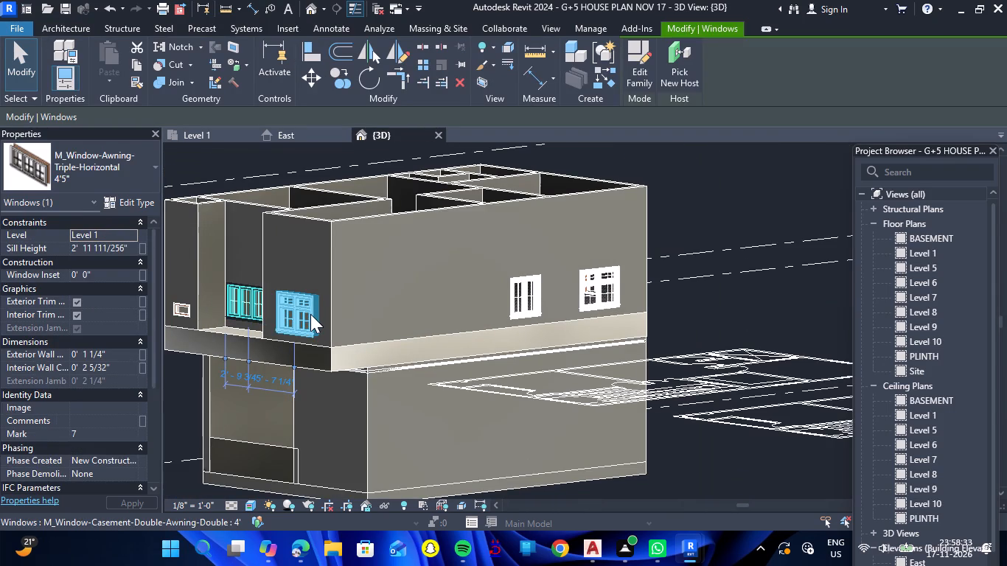
{"action": "left_click", "coordinate": [310, 313], "text": "ctrl"}
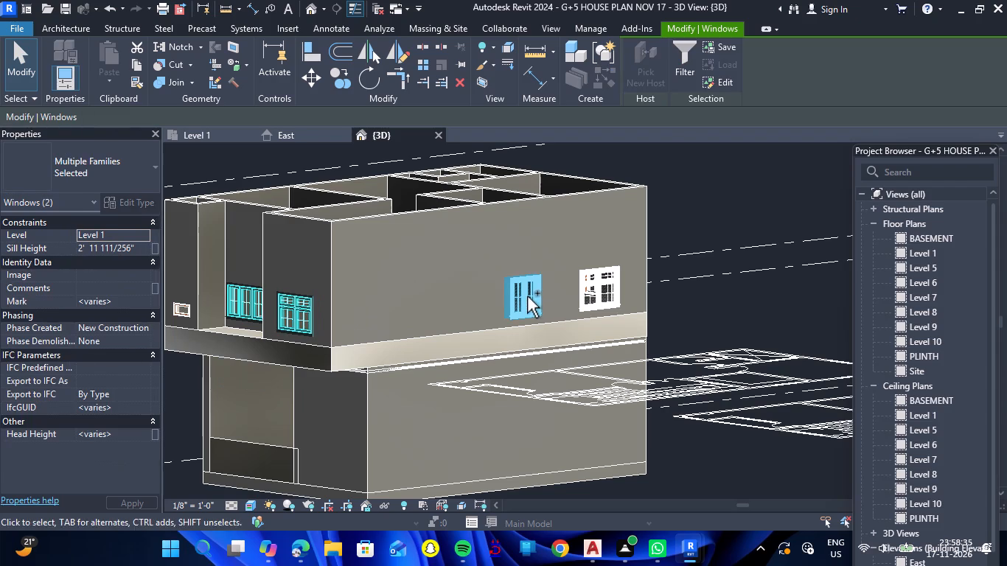
{"action": "left_click", "coordinate": [527, 296], "text": "ctrl"}
{"action": "left_click", "coordinate": [580, 293], "text": "ctrl"}
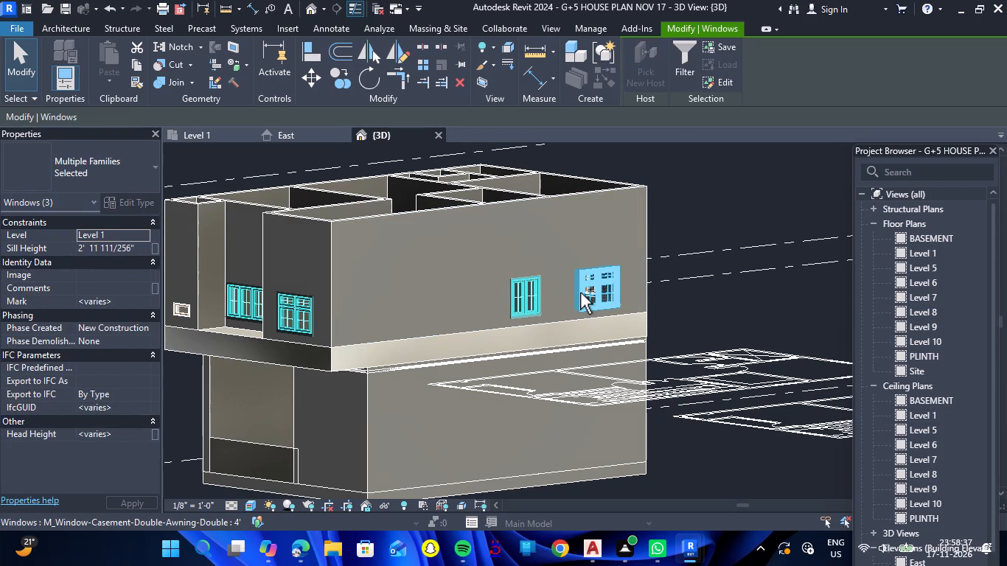
{"action": "left_click", "coordinate": [143, 249]}
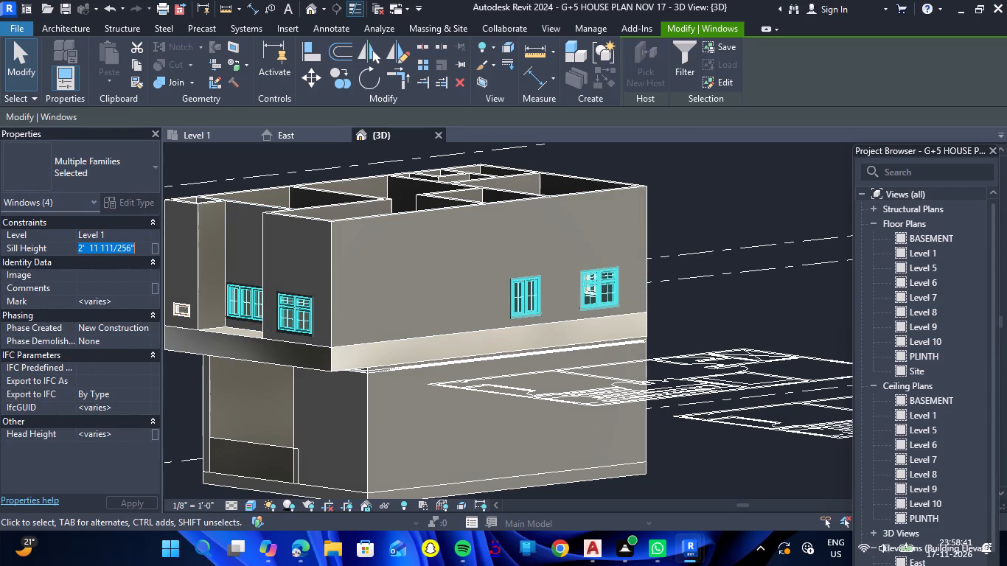
{"action": "type", "text": "4'"}
{"action": "key", "text": "Return"}
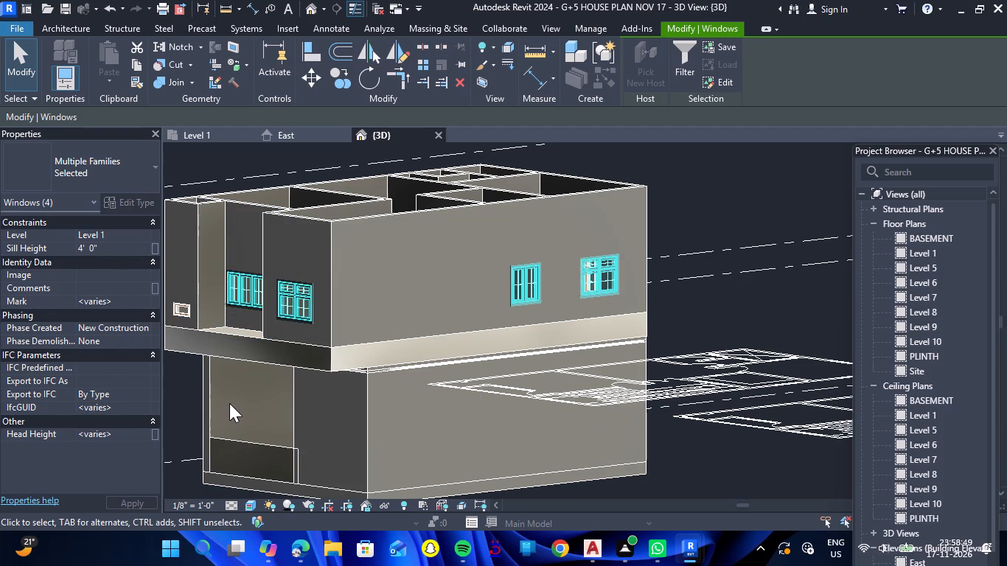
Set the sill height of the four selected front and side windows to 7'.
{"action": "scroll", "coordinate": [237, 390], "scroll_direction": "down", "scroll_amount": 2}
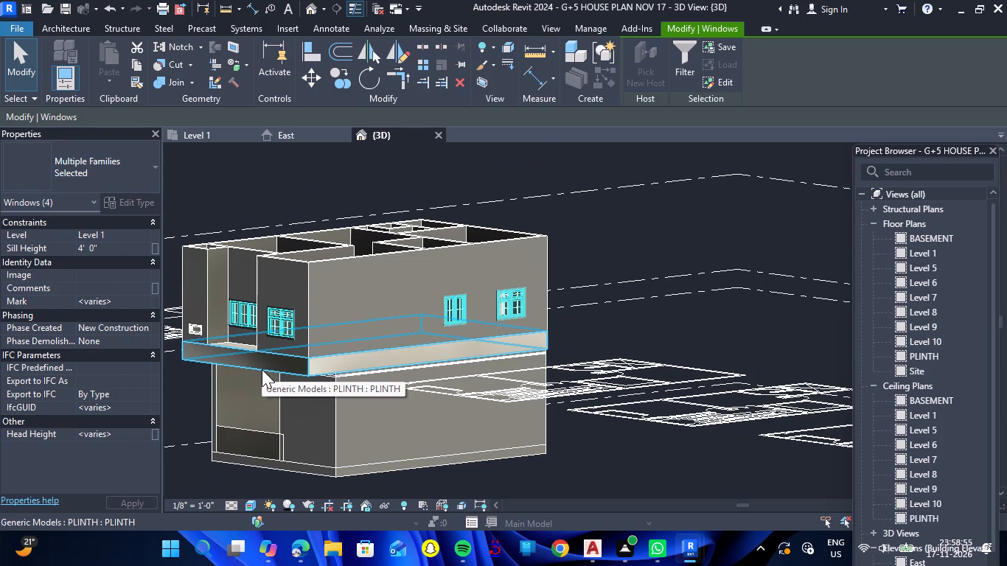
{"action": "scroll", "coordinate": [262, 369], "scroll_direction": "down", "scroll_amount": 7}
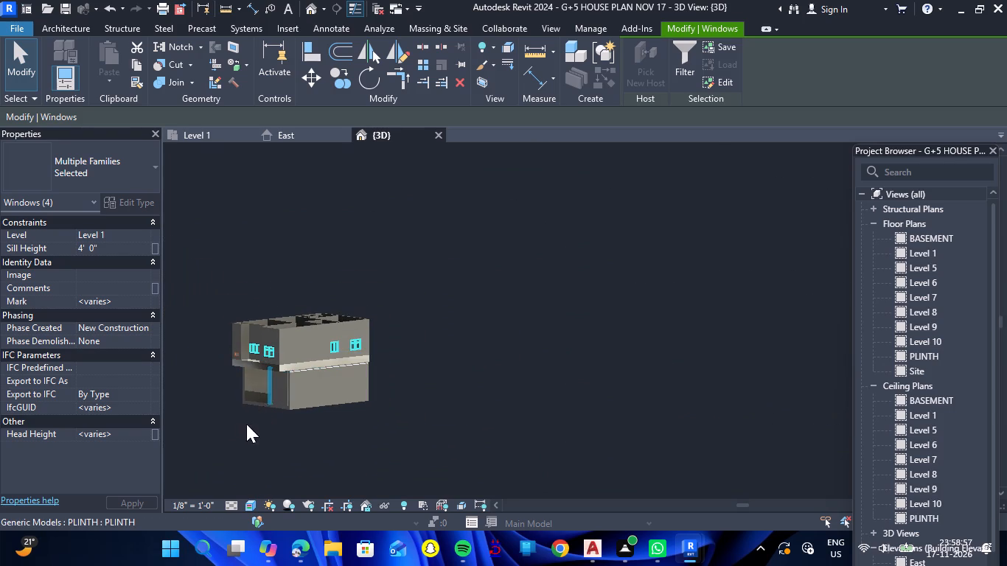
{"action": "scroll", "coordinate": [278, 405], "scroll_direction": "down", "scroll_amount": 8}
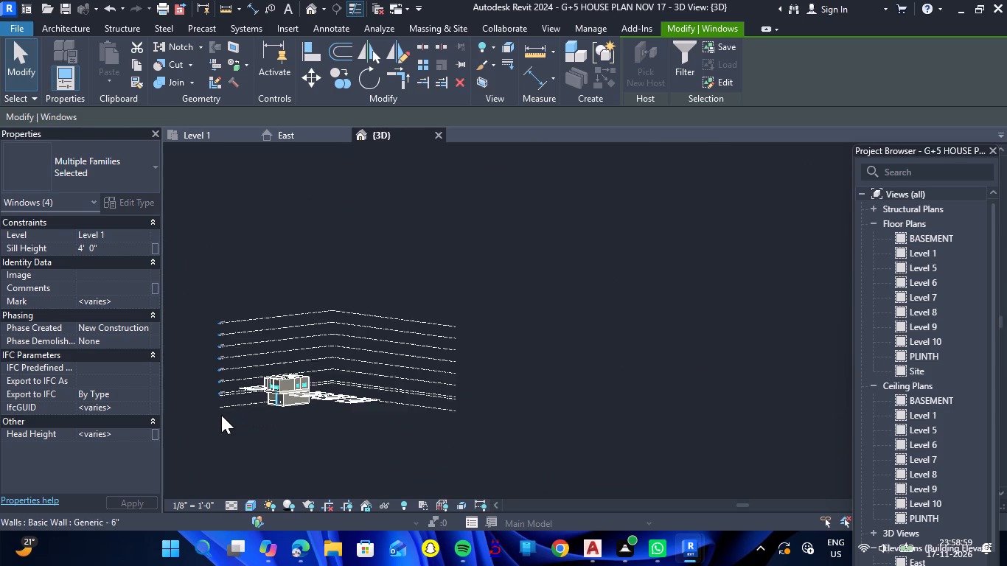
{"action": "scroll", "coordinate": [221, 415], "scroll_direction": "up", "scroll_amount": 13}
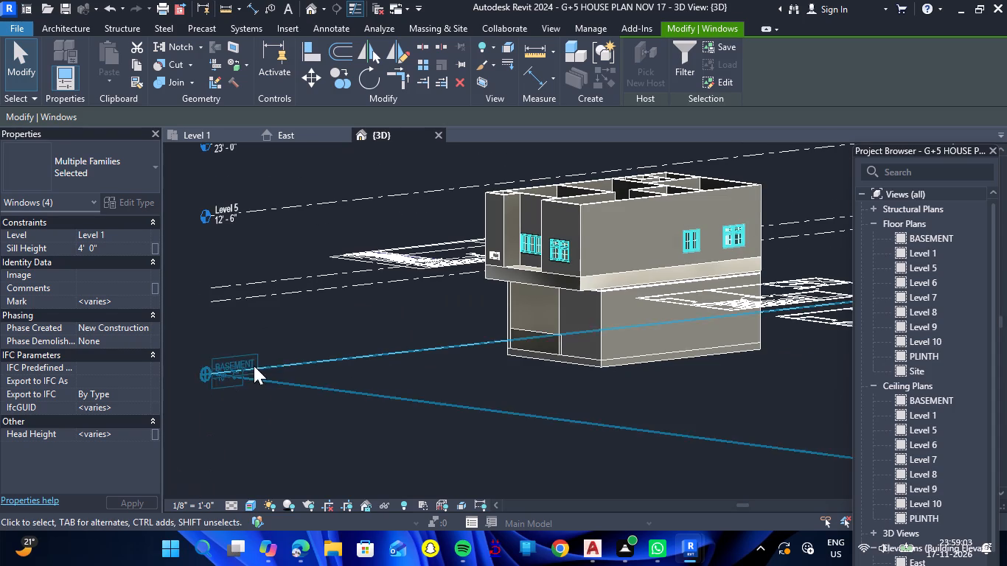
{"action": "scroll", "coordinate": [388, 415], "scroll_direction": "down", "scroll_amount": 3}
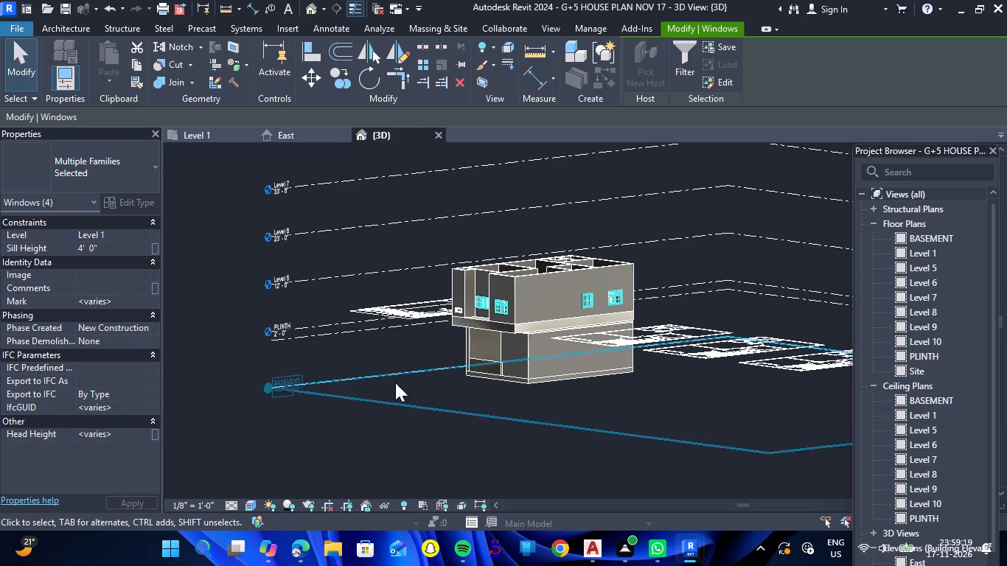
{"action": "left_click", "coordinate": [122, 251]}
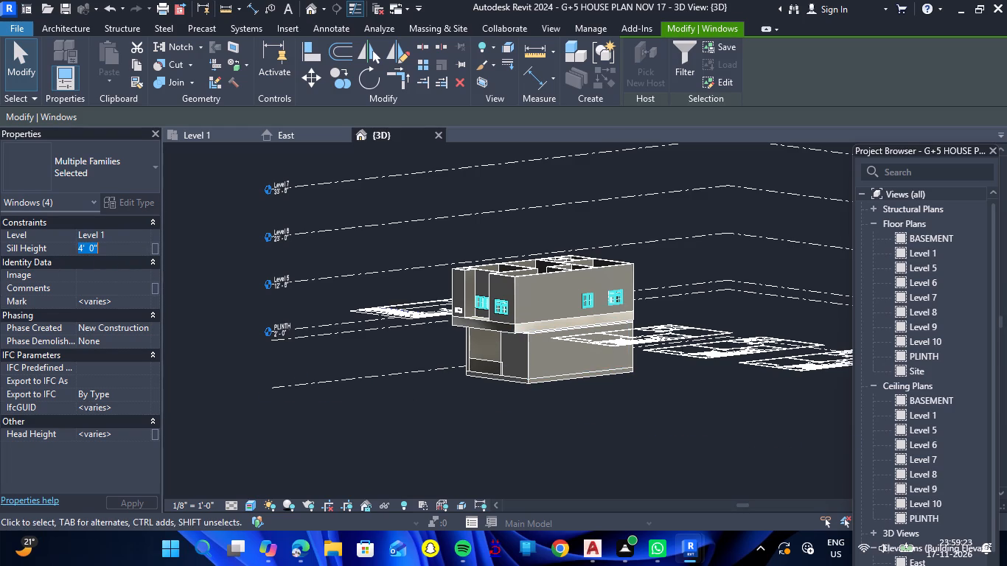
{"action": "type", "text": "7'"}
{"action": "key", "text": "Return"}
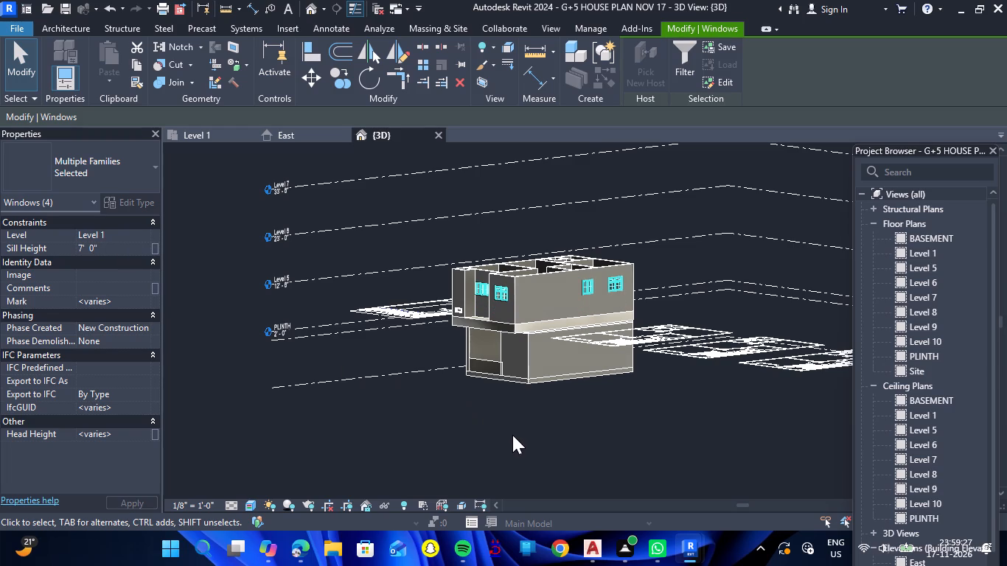
Set the sill height of the four selected front and side windows to 6' and deselect them.
{"action": "scroll", "coordinate": [503, 294], "scroll_direction": "up", "scroll_amount": 8}
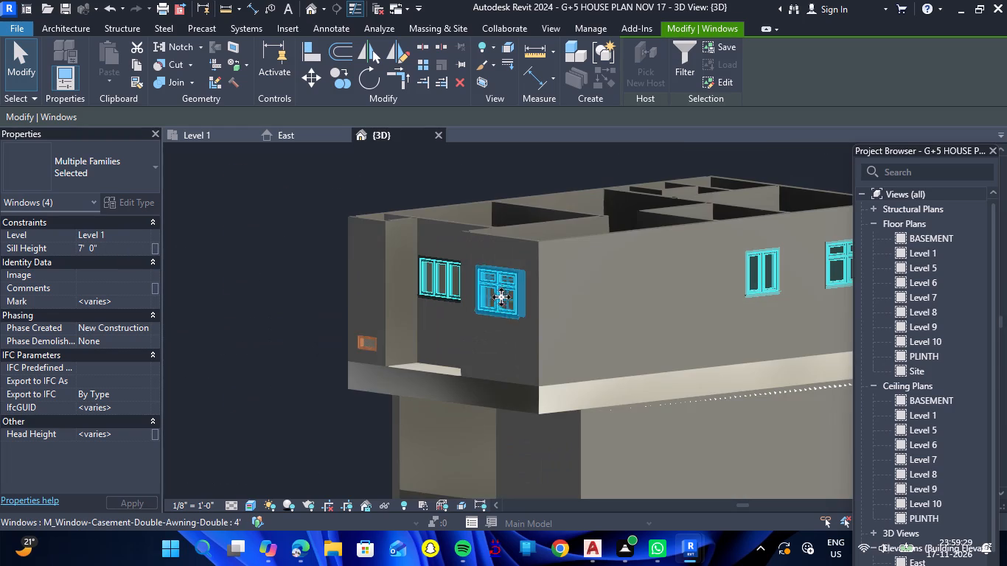
{"action": "left_click", "coordinate": [110, 248]}
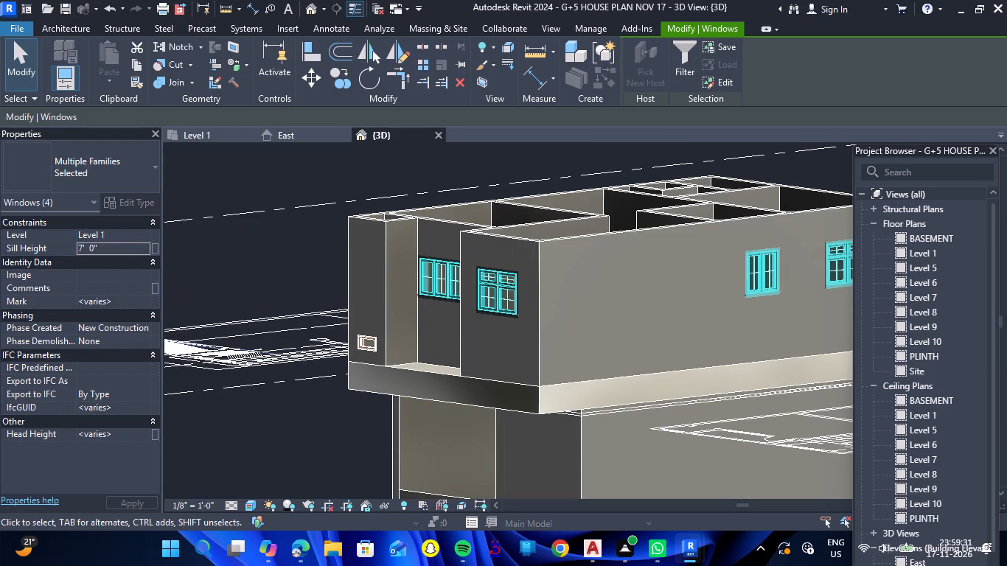
{"action": "key", "text": "6"}
{"action": "key", "text": "apostrophe"}
{"action": "key", "text": "Return"}
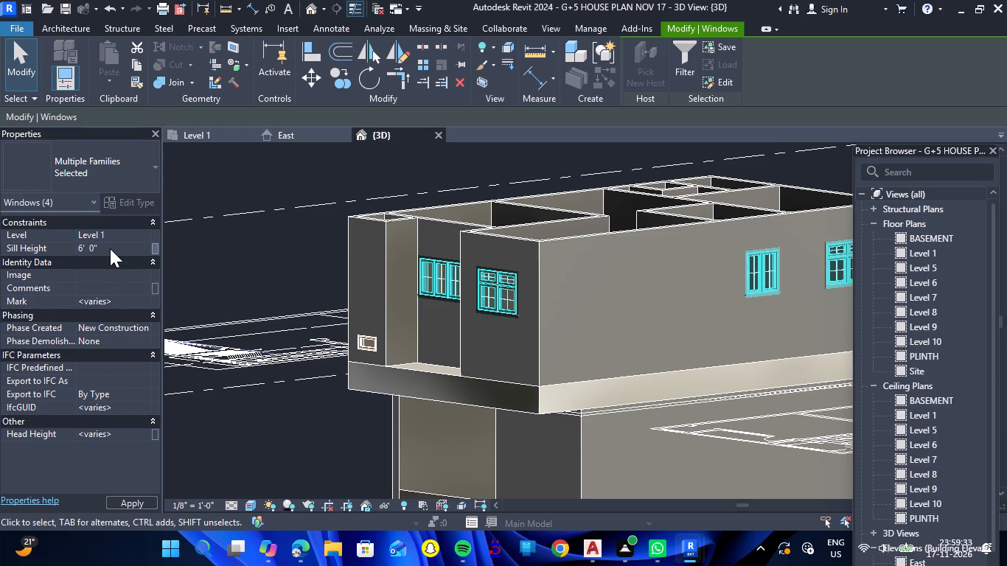
{"action": "scroll", "coordinate": [510, 385], "scroll_direction": "down", "scroll_amount": 5}
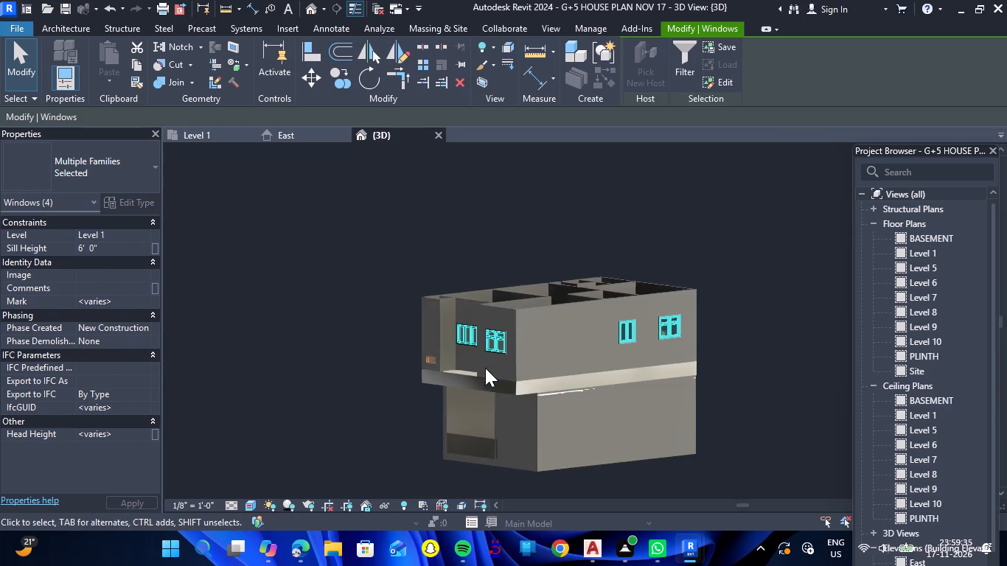
{"action": "scroll", "coordinate": [473, 359], "scroll_direction": "down", "scroll_amount": 4}
{"action": "left_click", "coordinate": [562, 450]}
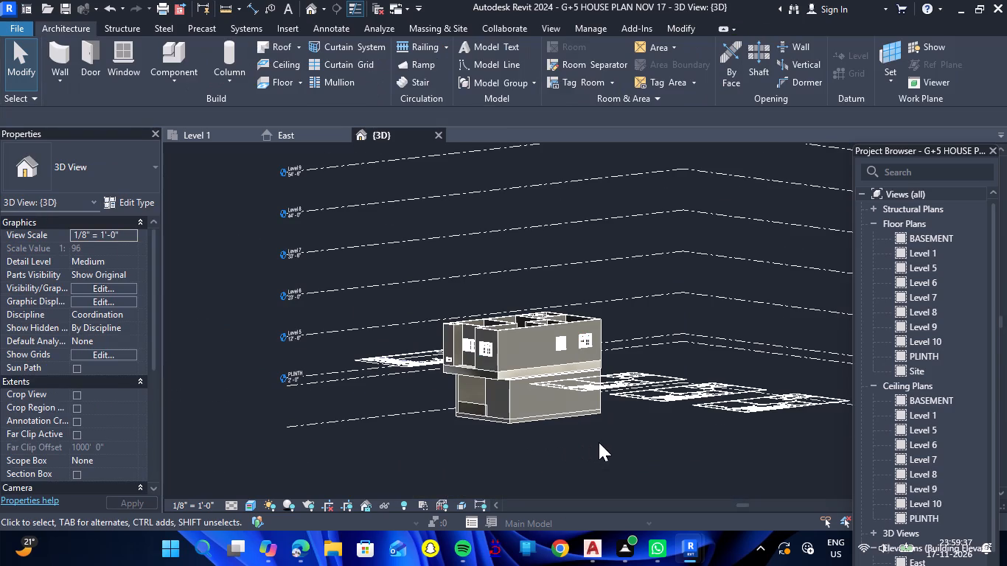
Set the sill height of the 4' double casement-awning window on the rear wall to 6' and deselect it.
{"action": "left_click_drag", "start_coordinate": [614, 435], "coordinate": [367, 417], "text": "shift"}
{"action": "right_click_drag", "start_coordinate": [614, 435], "coordinate": [367, 417], "text": "shift"}
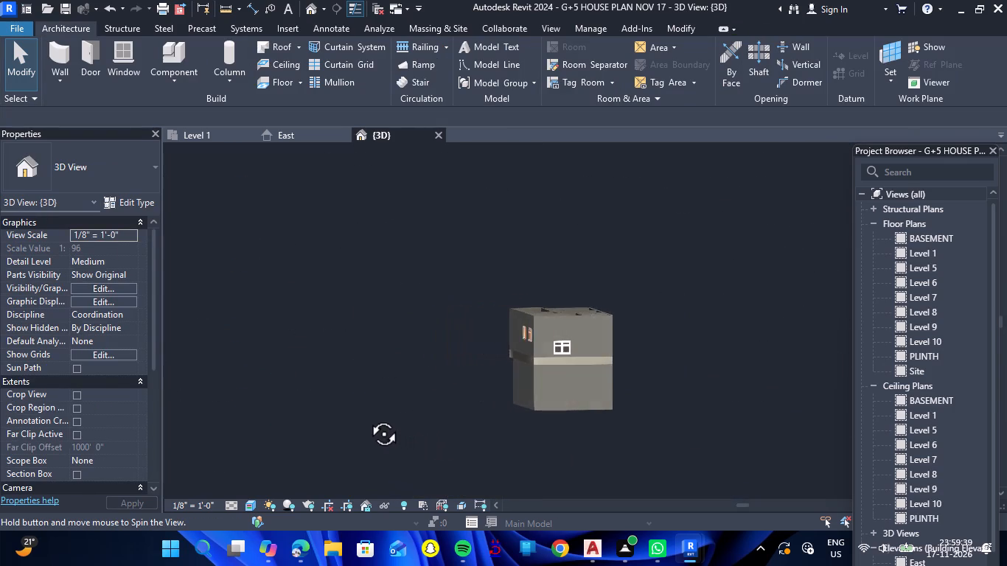
{"action": "right_click_drag", "start_coordinate": [367, 417], "coordinate": [366, 417], "text": "shift"}
{"action": "left_click_drag", "start_coordinate": [367, 417], "coordinate": [366, 417], "text": "shift"}
{"action": "scroll", "coordinate": [554, 336], "scroll_direction": "up", "scroll_amount": 10}
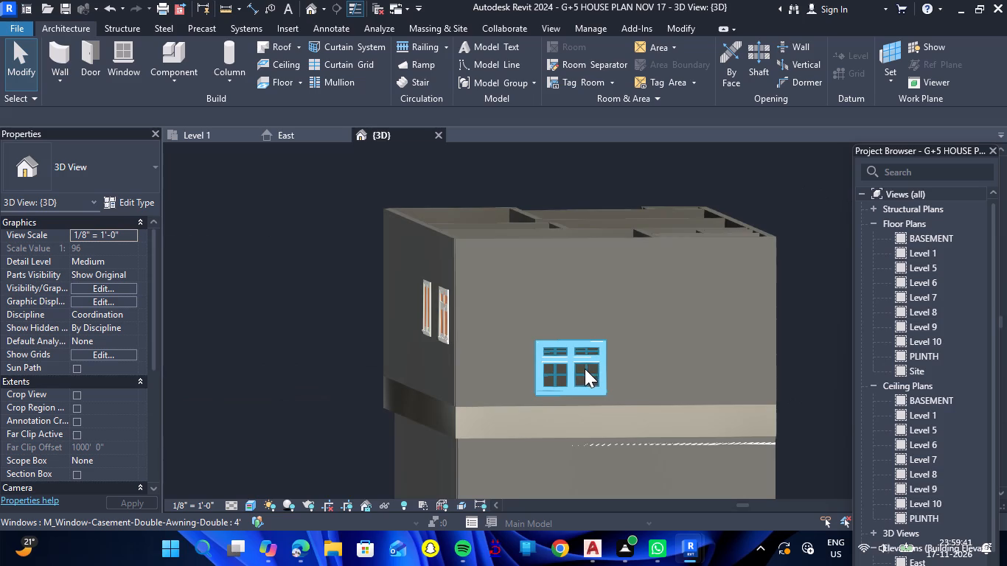
{"action": "left_click", "coordinate": [585, 368]}
{"action": "left_click", "coordinate": [130, 251]}
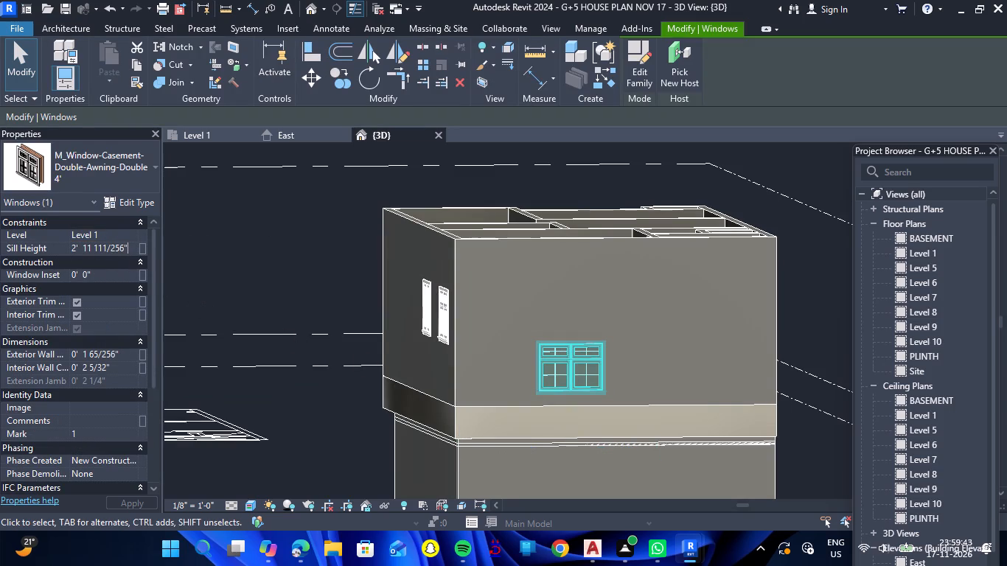
{"action": "left_click_drag", "start_coordinate": [130, 250], "coordinate": [10, 259]}
{"action": "type", "text": "6'"}
{"action": "key", "text": "Return"}
{"action": "scroll", "coordinate": [377, 339], "scroll_direction": "down", "scroll_amount": 4}
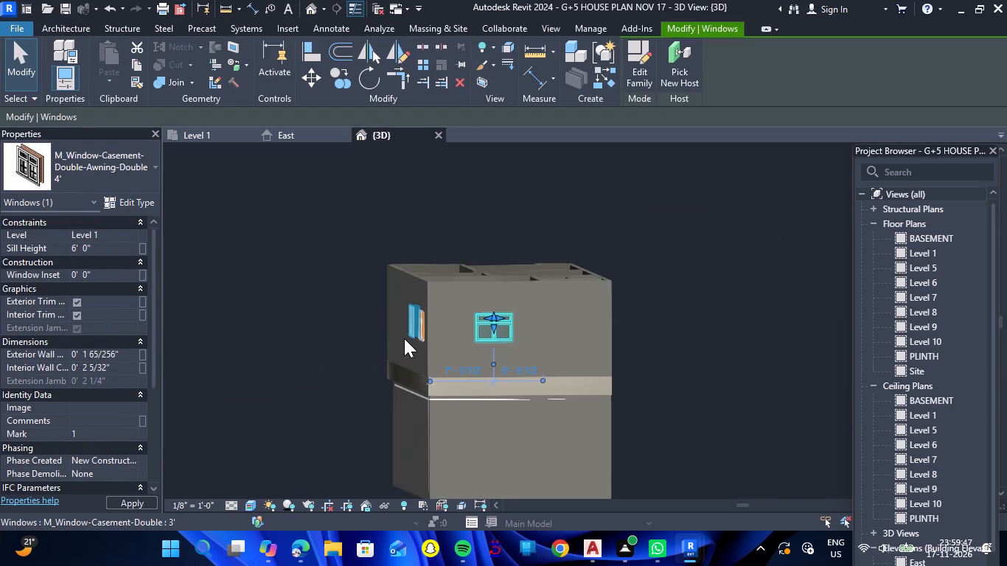
{"action": "scroll", "coordinate": [405, 338], "scroll_direction": "down", "scroll_amount": 4}
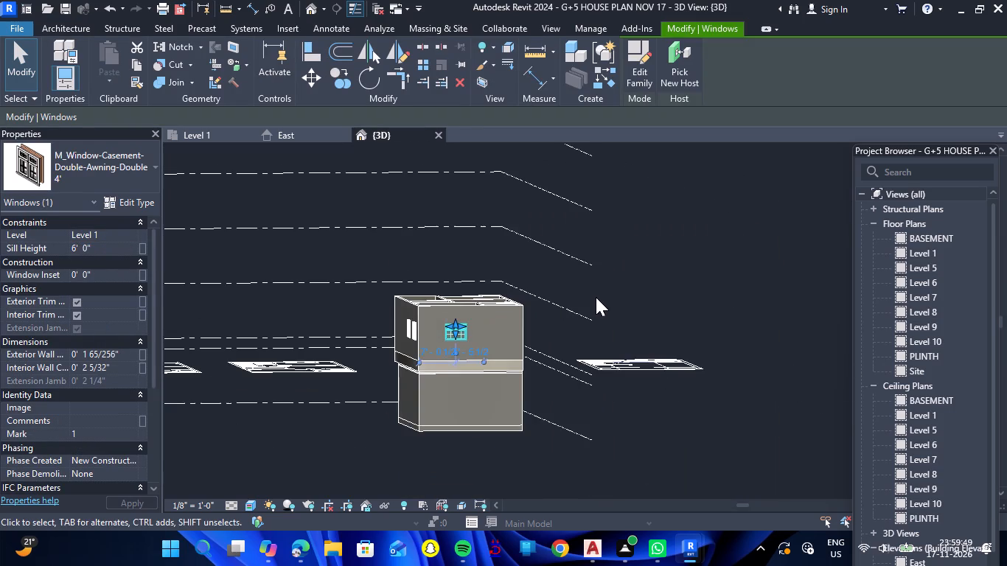
{"action": "left_click", "coordinate": [646, 298]}
Examine the house from several sides and from above in 3D to check the first-floor windows and their heights.
{"action": "left_click_drag", "start_coordinate": [627, 341], "coordinate": [545, 368], "text": "shift"}
{"action": "right_click_drag", "start_coordinate": [627, 341], "coordinate": [545, 368], "text": "shift"}
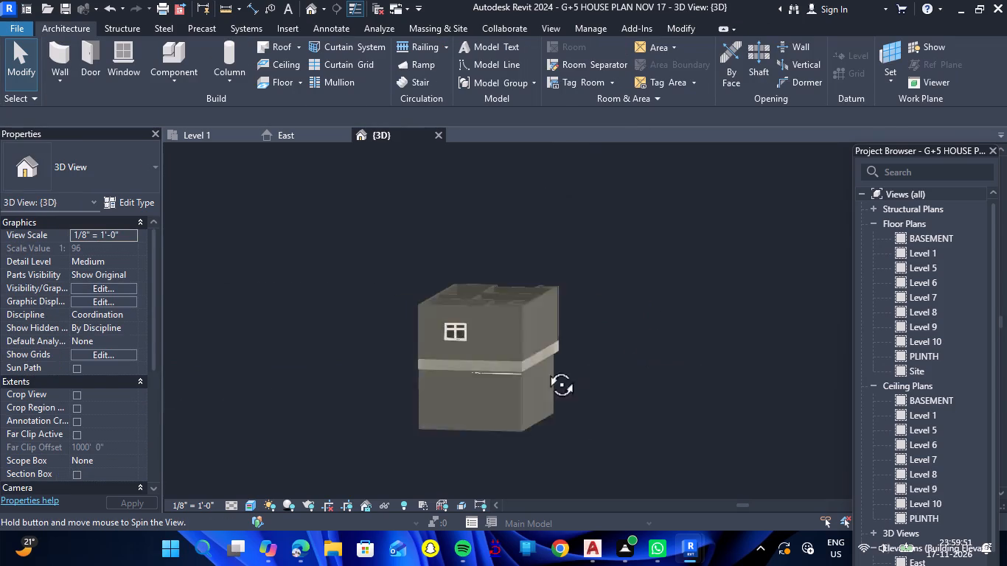
{"action": "left_click_drag", "start_coordinate": [545, 368], "coordinate": [500, 374], "text": "shift"}
{"action": "right_click_drag", "start_coordinate": [545, 368], "coordinate": [500, 374], "text": "shift"}
{"action": "left_click_drag", "start_coordinate": [548, 316], "coordinate": [539, 410]}
{"action": "right_click_drag", "start_coordinate": [548, 316], "coordinate": [539, 410]}
{"action": "key", "text": "Escape"}
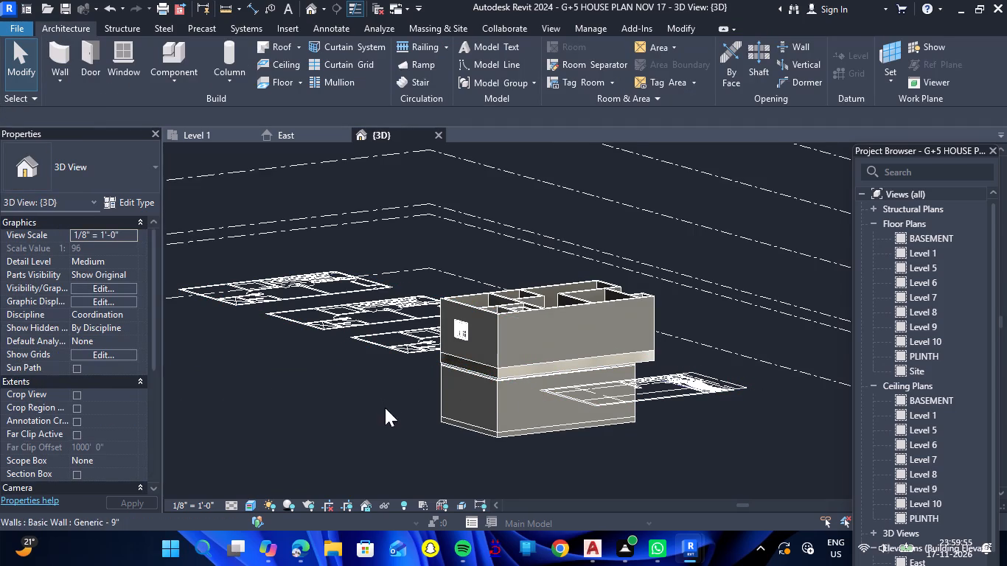
{"action": "left_click_drag", "start_coordinate": [681, 310], "coordinate": [646, 502], "text": "shift"}
{"action": "right_click_drag", "start_coordinate": [681, 310], "coordinate": [646, 502], "text": "shift"}
{"action": "scroll", "coordinate": [494, 354], "scroll_direction": "up", "scroll_amount": 6}
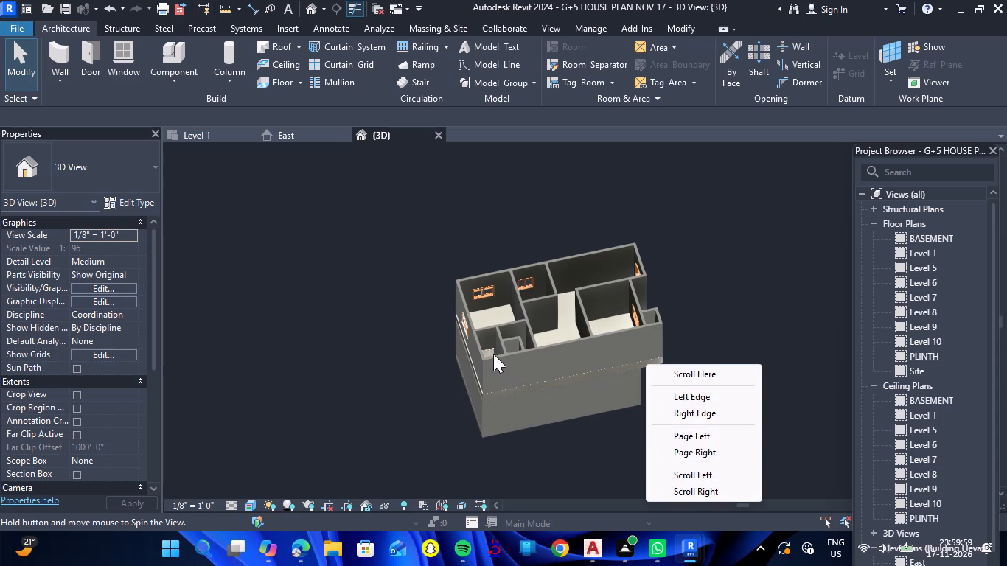
{"action": "key", "text": "Escape"}
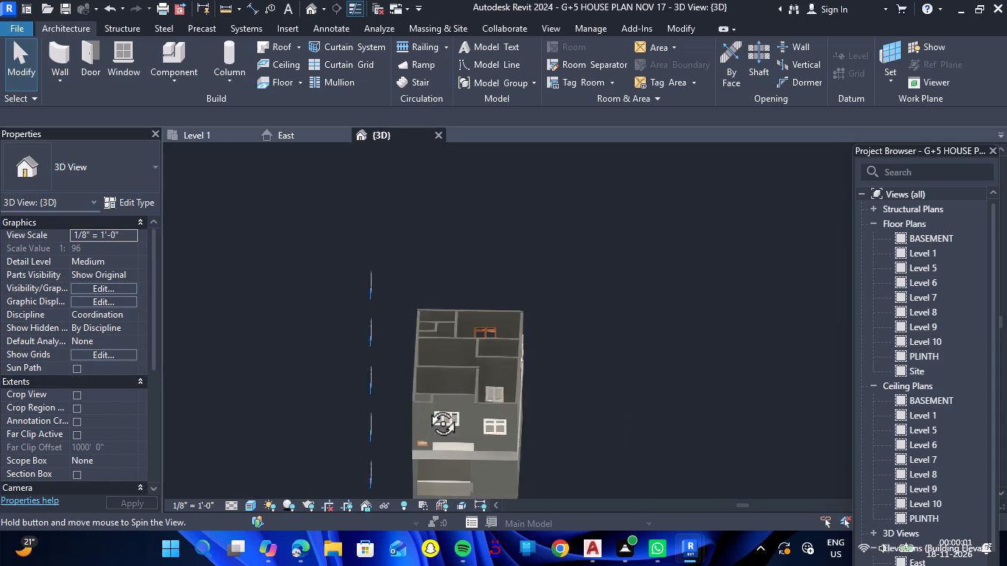
{"action": "left_click", "coordinate": [422, 406]}
{"action": "key", "text": "Escape"}
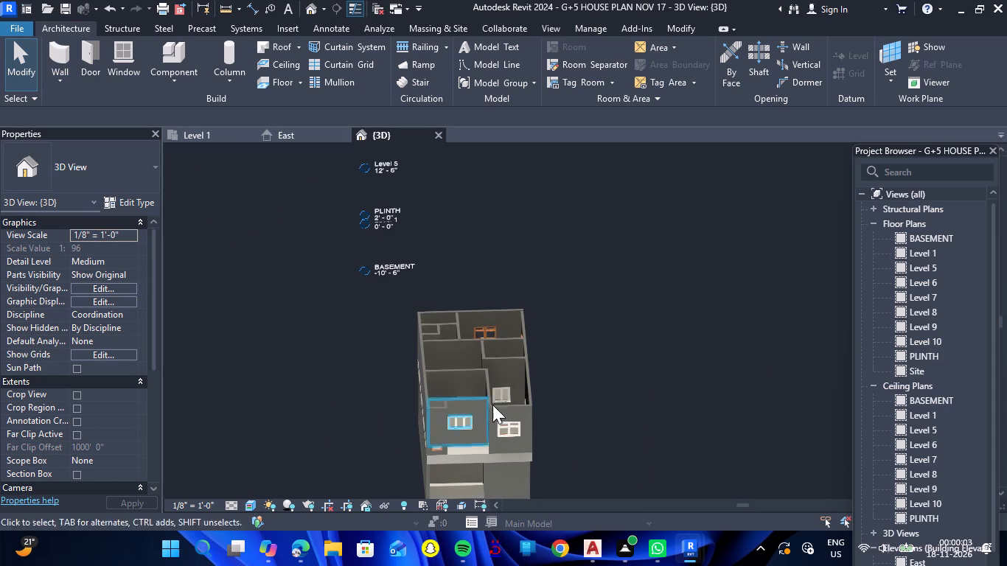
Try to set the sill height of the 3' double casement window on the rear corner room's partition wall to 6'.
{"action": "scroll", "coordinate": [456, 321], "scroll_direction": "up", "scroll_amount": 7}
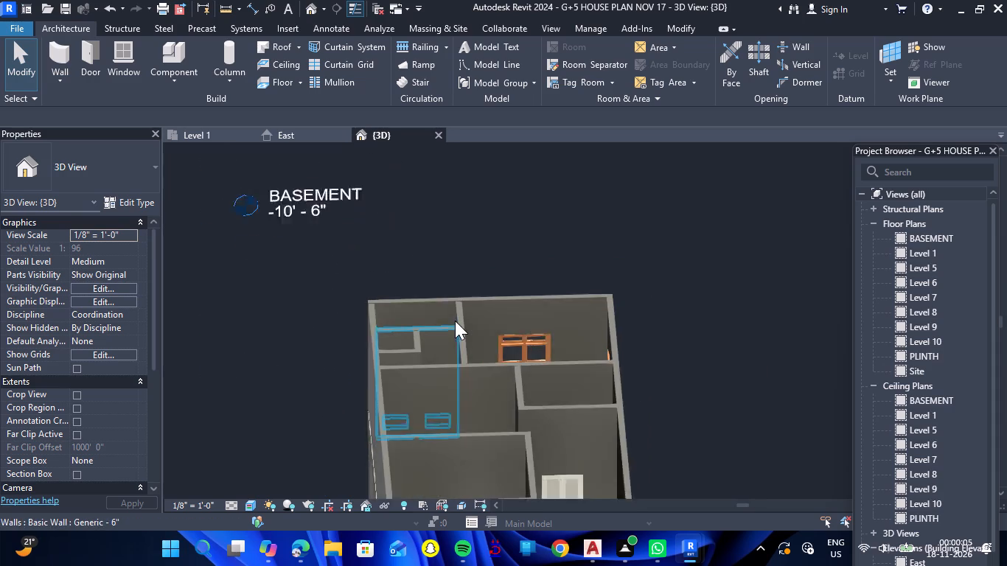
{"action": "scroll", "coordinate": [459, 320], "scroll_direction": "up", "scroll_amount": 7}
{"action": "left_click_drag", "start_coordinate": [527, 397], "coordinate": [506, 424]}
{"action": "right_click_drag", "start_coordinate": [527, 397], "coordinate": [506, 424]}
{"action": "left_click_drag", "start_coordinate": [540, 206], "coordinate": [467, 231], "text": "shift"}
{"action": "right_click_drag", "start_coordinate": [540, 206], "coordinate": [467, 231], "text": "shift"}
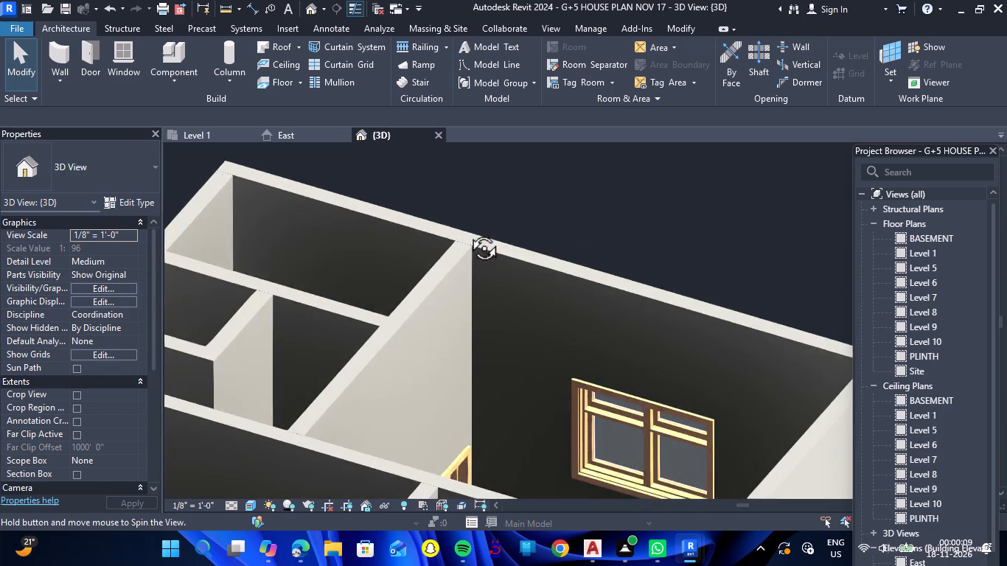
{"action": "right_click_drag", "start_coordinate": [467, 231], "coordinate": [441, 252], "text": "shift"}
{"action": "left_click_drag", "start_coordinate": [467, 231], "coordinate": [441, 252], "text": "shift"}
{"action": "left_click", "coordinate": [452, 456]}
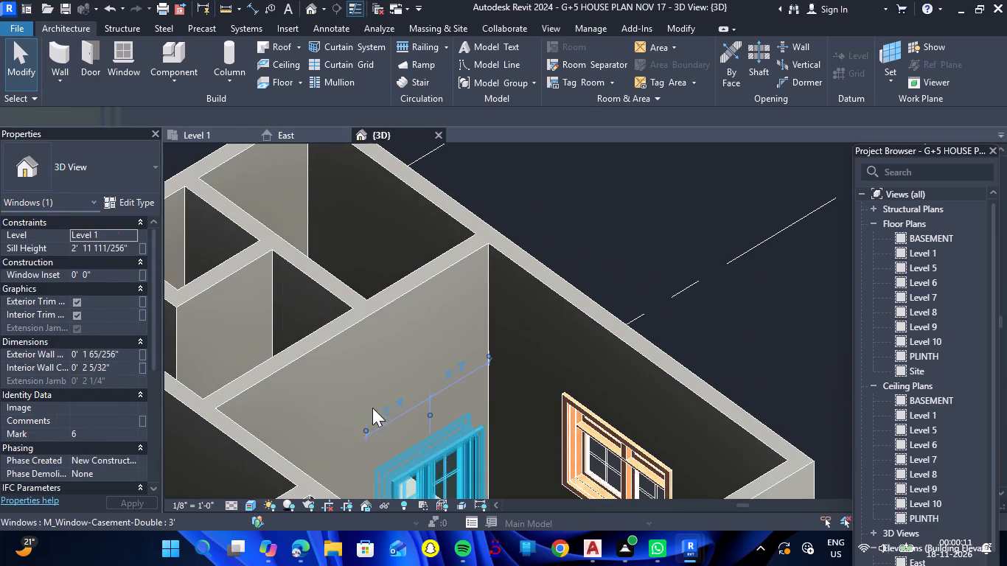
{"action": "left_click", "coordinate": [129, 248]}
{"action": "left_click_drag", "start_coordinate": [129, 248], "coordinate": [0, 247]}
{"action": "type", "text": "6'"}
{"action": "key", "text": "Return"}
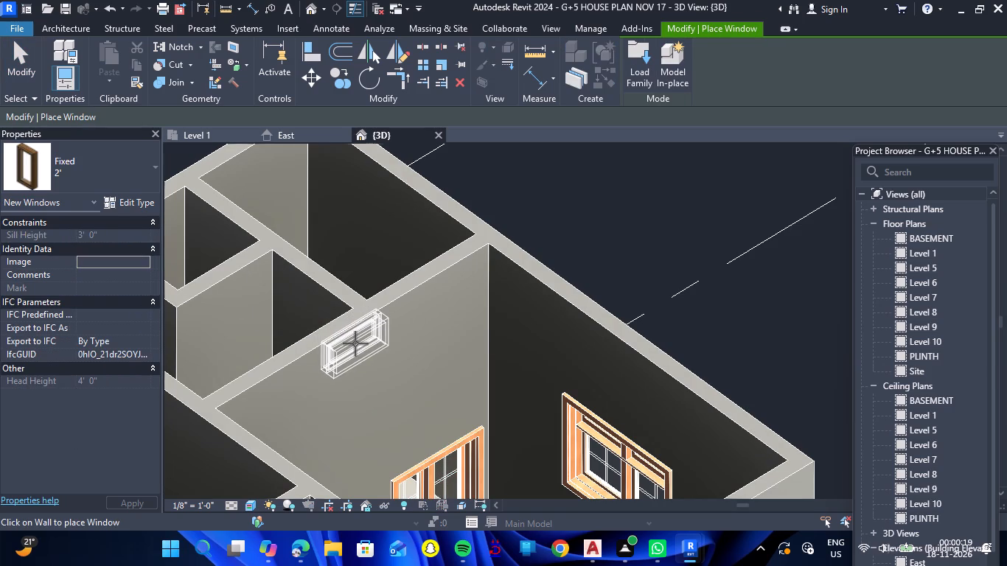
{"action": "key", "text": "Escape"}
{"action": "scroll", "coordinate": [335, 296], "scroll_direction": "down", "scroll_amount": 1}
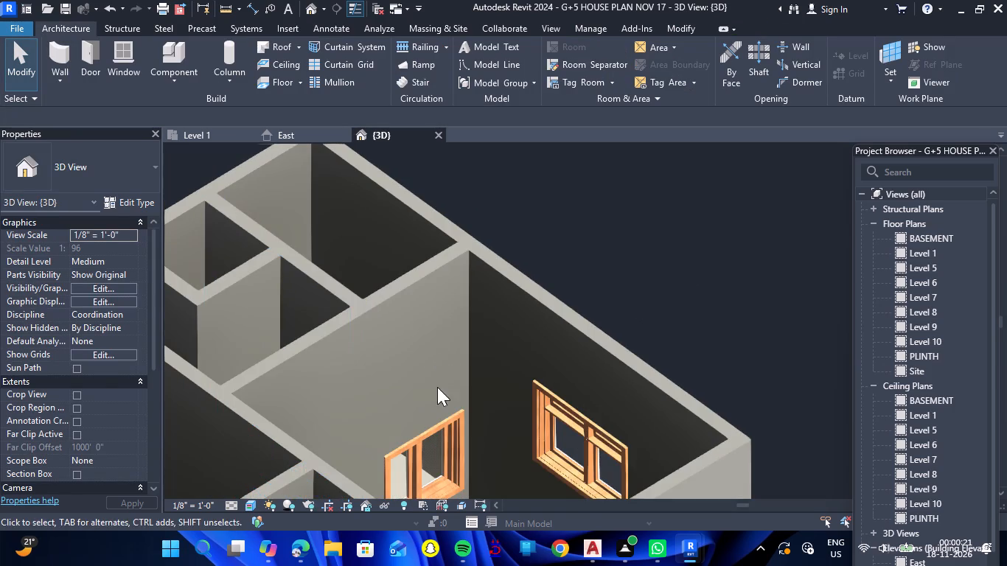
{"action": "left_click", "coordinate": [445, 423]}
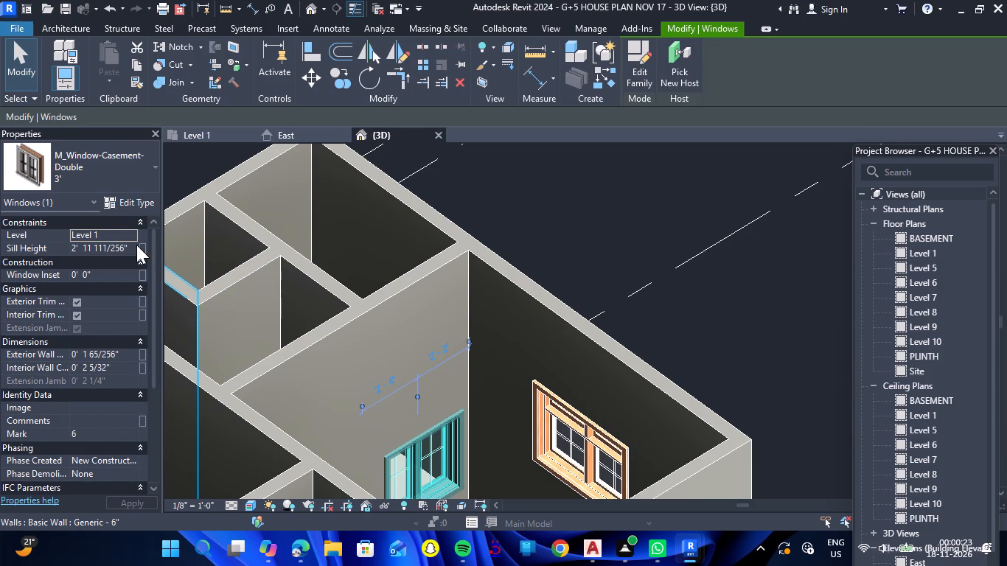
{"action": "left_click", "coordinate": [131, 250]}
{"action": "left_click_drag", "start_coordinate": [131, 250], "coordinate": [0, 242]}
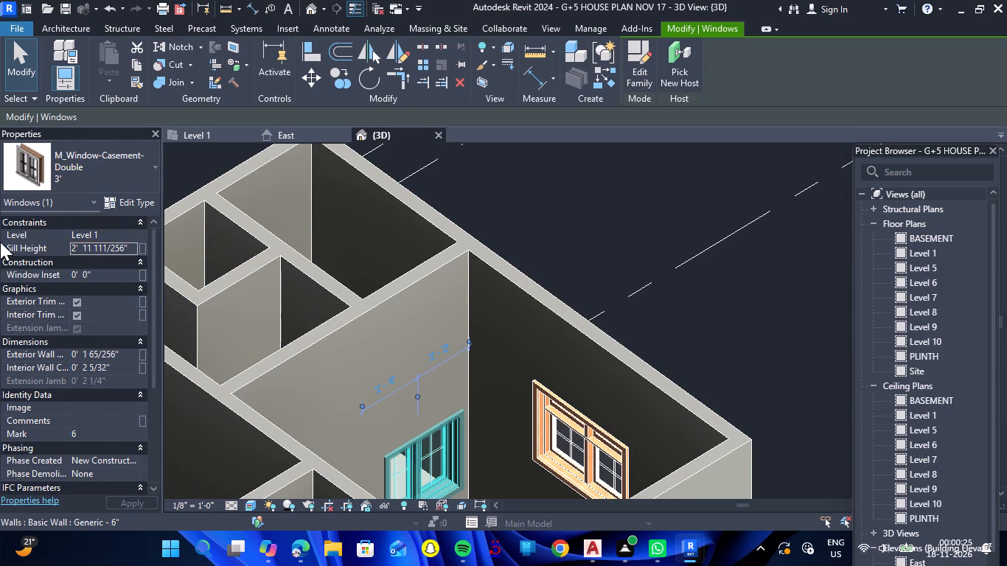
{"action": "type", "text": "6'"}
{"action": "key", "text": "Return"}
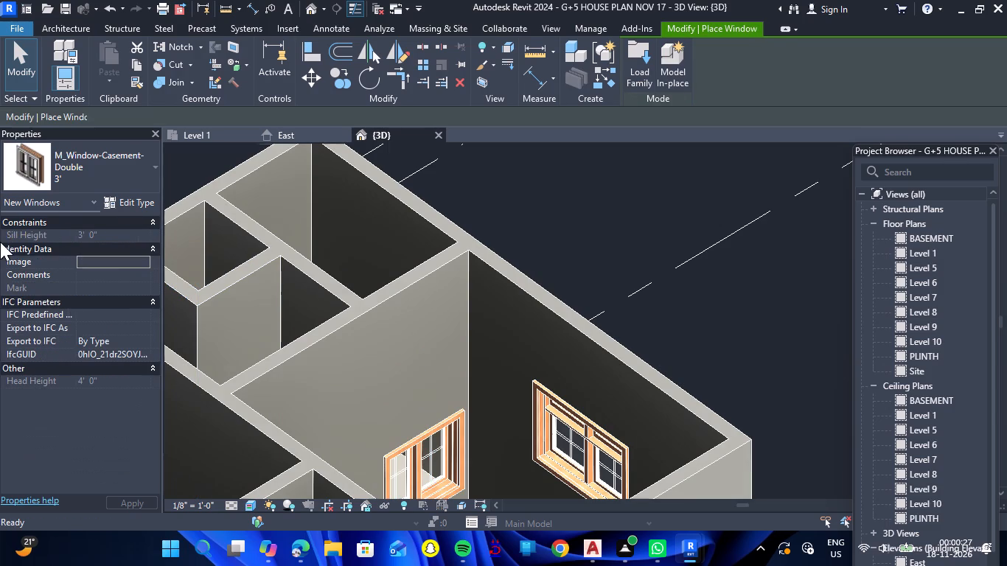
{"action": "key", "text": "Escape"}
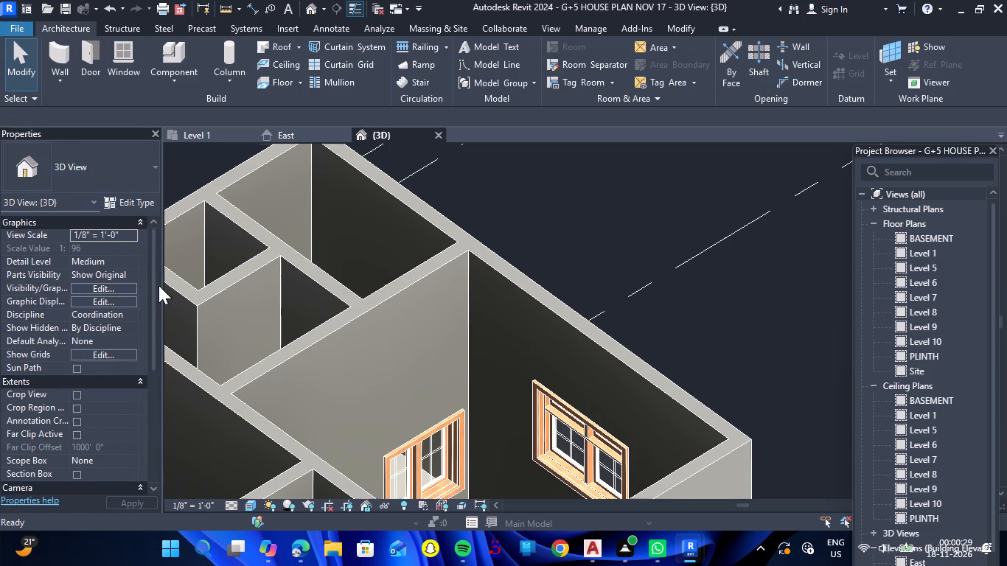
Set the sill height of the 3' double casement window on the rear corner room's partition wall to 6' and deselect it.
{"action": "left_click", "coordinate": [411, 464]}
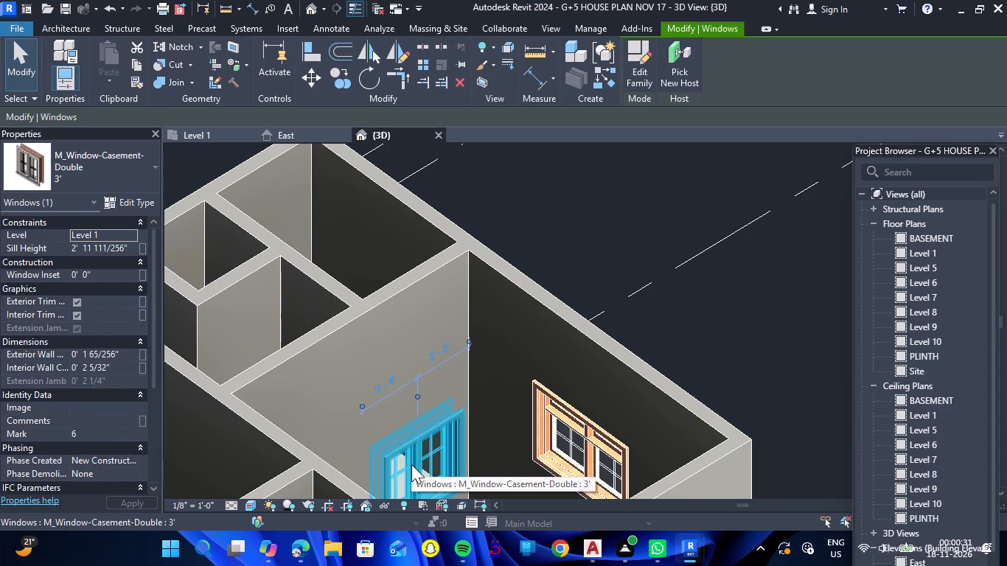
{"action": "double_click", "coordinate": [130, 247]}
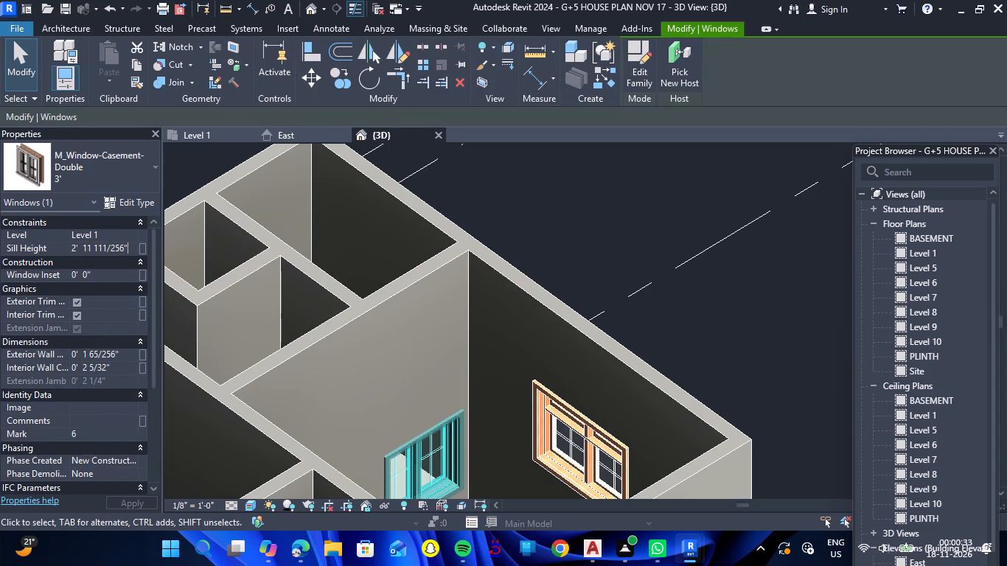
{"action": "key", "text": "BackSpace"}
{"action": "key", "text": "BackSpace"}
{"action": "key", "text": "BackSpace"}
{"action": "key", "text": "BackSpace"}
{"action": "key", "text": "BackSpace"}
{"action": "key", "text": "BackSpace"}
{"action": "key", "text": "BackSpace"}
{"action": "key", "text": "BackSpace"}
{"action": "key", "text": "BackSpace"}
{"action": "key", "text": "BackSpace"}
{"action": "key", "text": "BackSpace"}
{"action": "key", "text": "BackSpace"}
{"action": "key", "text": "BackSpace"}
{"action": "key", "text": "BackSpace"}
{"action": "key", "text": "BackSpace"}
{"action": "key", "text": "BackSpace"}
{"action": "key", "text": "BackSpace"}
{"action": "key", "text": "BackSpace"}
{"action": "key", "text": "BackSpace"}
{"action": "key", "text": "BackSpace"}
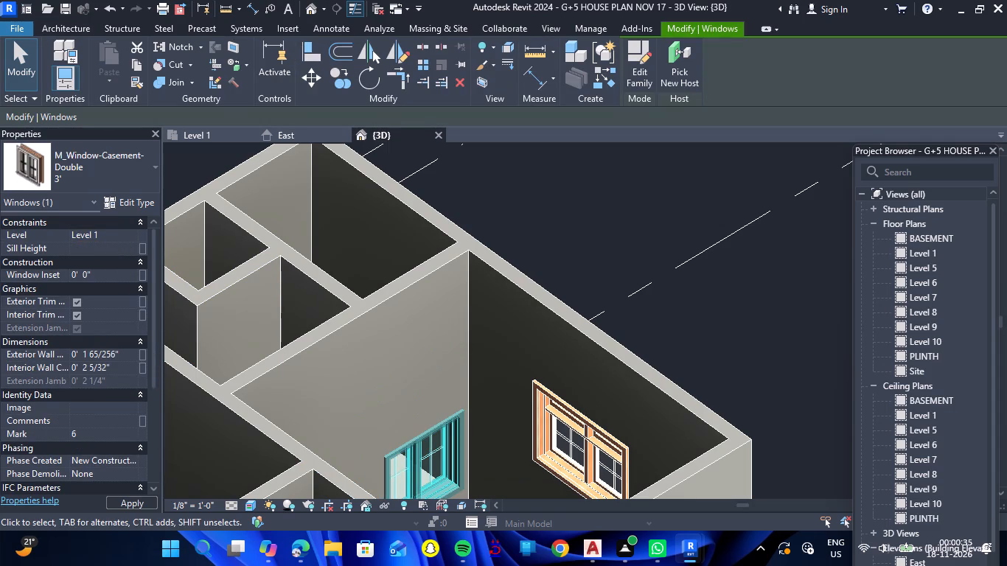
{"action": "type", "text": "6'"}
{"action": "key", "text": "Return"}
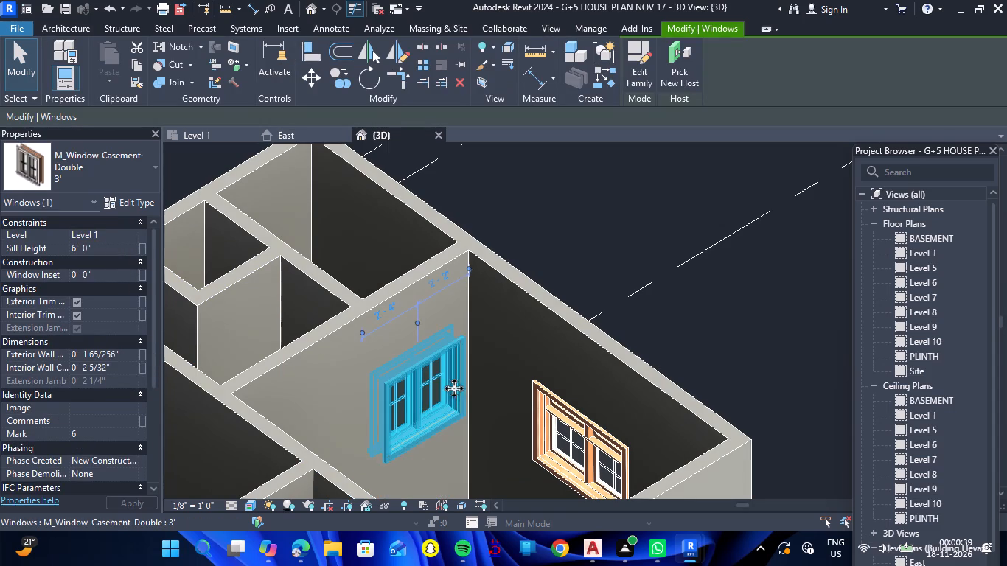
{"action": "left_click", "coordinate": [532, 229]}
Set the sill height of the 3' double casement window inside the small room next to the rear corner room to 6' and deselect it.
{"action": "scroll", "coordinate": [532, 229], "scroll_direction": "down", "scroll_amount": 4}
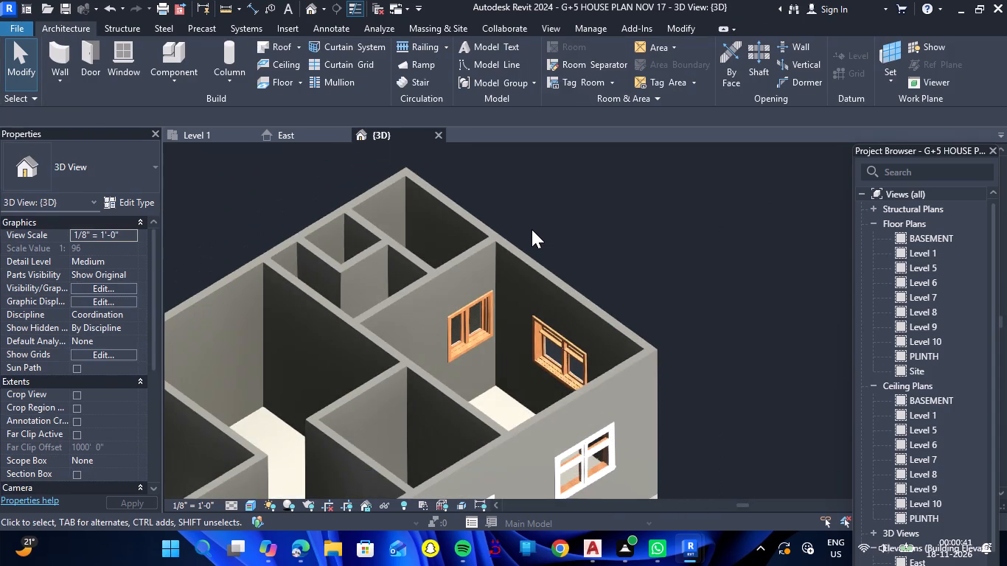
{"action": "scroll", "coordinate": [532, 228], "scroll_direction": "down", "scroll_amount": 2}
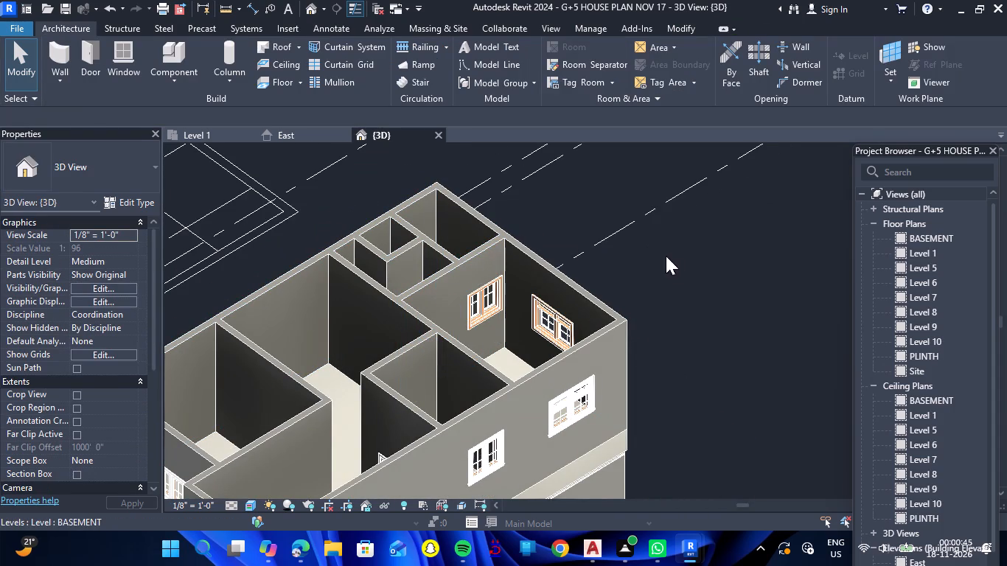
{"action": "left_click_drag", "start_coordinate": [671, 261], "coordinate": [498, 388], "text": "shift"}
{"action": "right_click_drag", "start_coordinate": [671, 261], "coordinate": [498, 388], "text": "shift"}
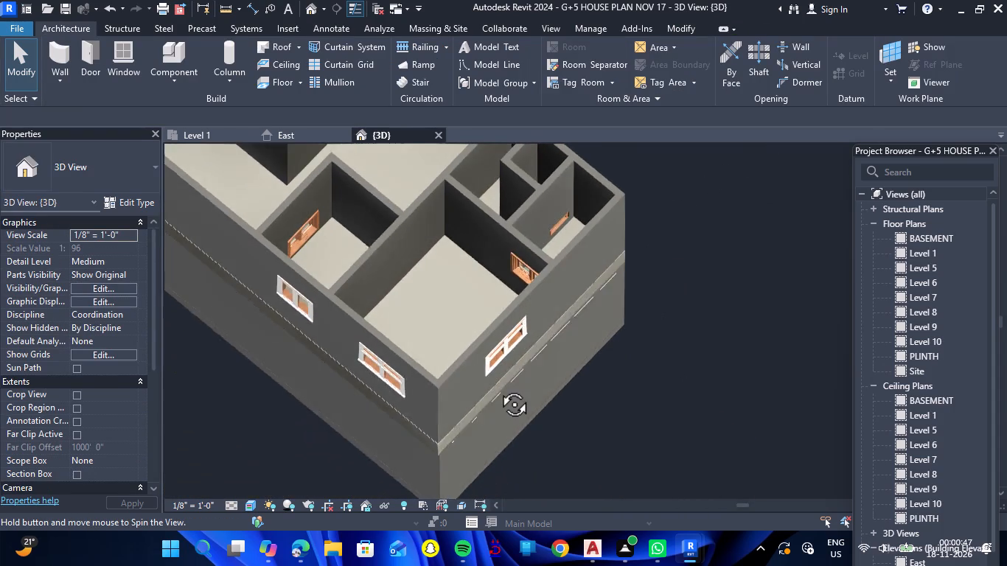
{"action": "left_click_drag", "start_coordinate": [498, 388], "coordinate": [470, 352], "text": "shift"}
{"action": "right_click_drag", "start_coordinate": [498, 388], "coordinate": [470, 352], "text": "shift"}
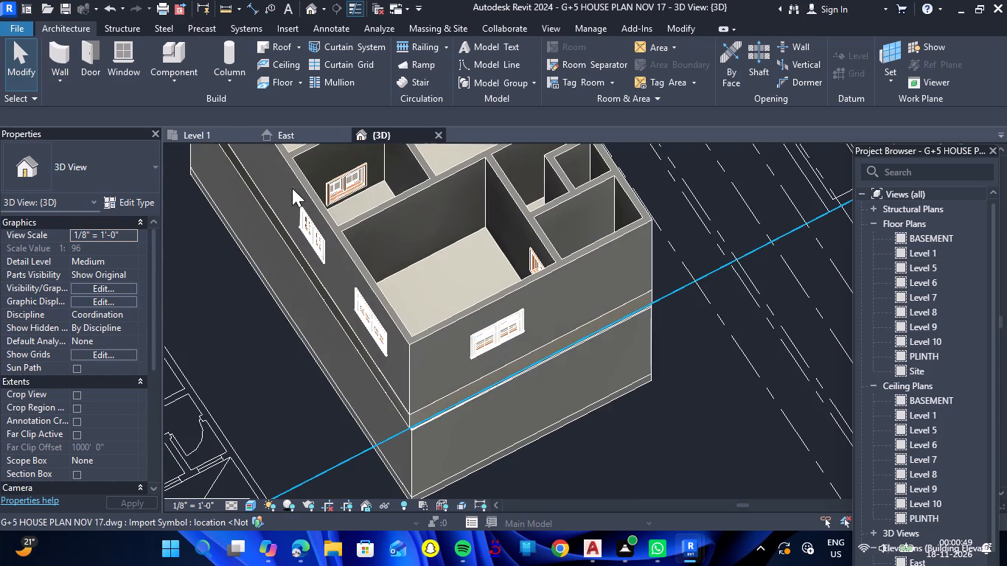
{"action": "scroll", "coordinate": [377, 186], "scroll_direction": "down", "scroll_amount": 4}
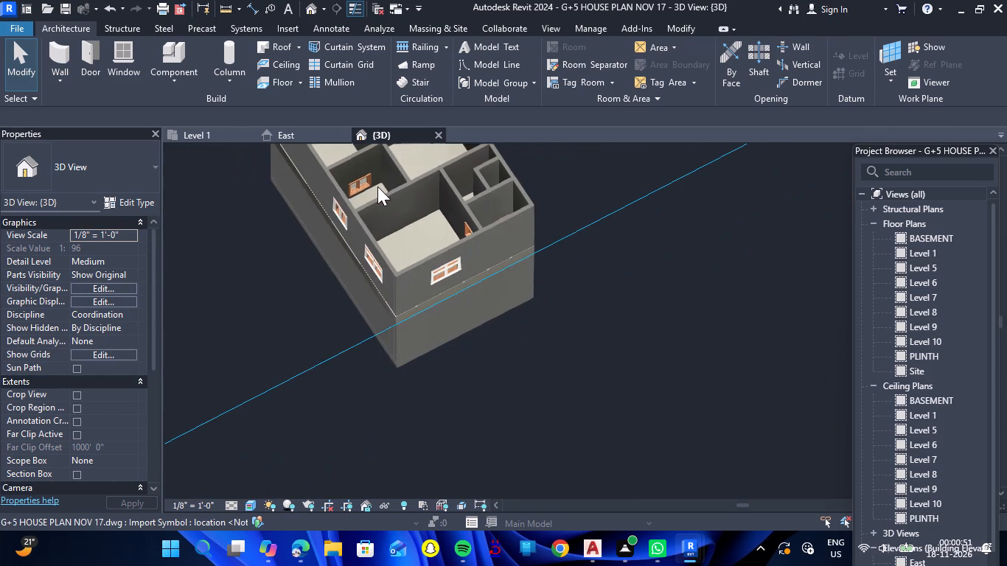
{"action": "scroll", "coordinate": [357, 153], "scroll_direction": "up", "scroll_amount": 7}
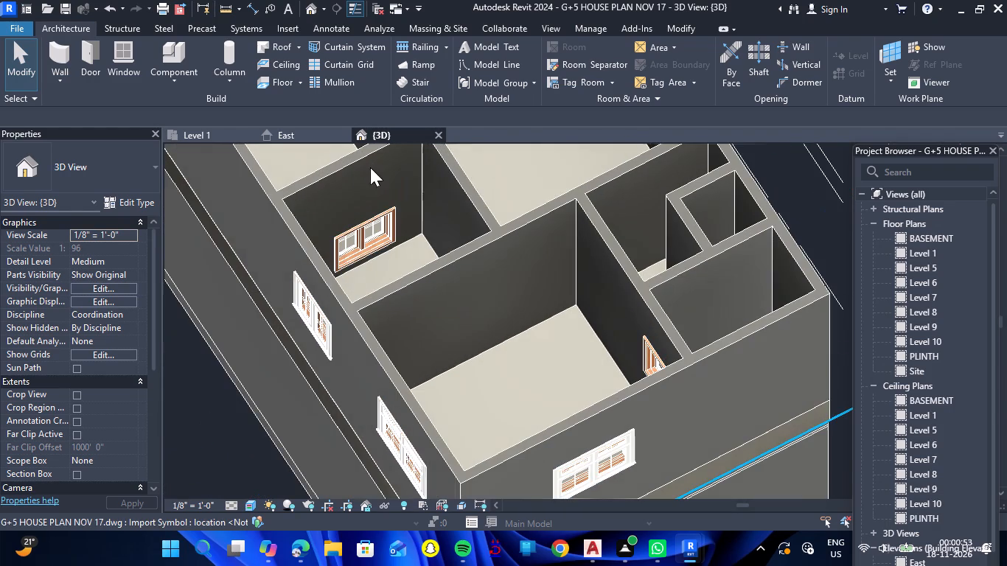
{"action": "key", "text": "Escape"}
{"action": "left_click", "coordinate": [359, 231]}
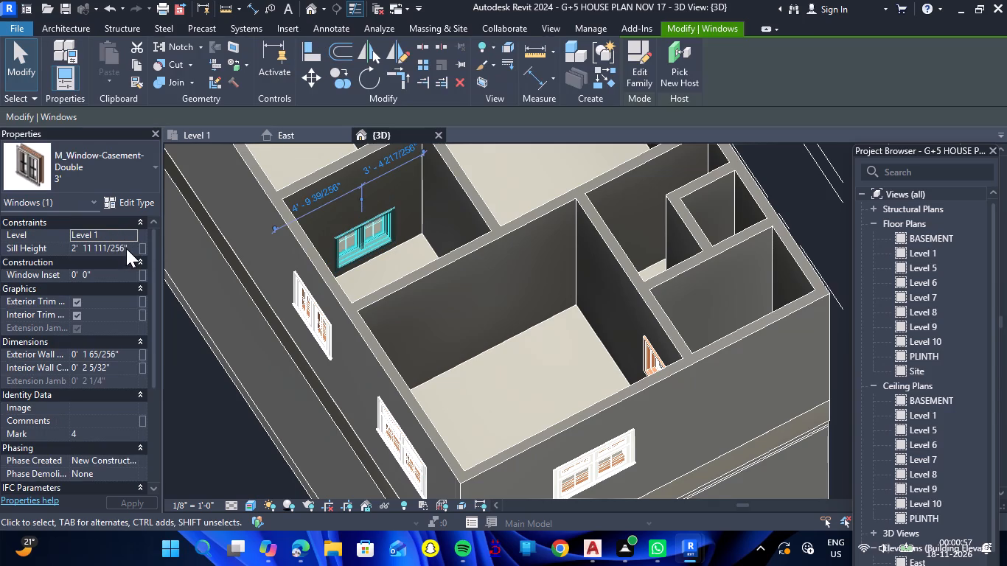
{"action": "left_click", "coordinate": [131, 248]}
{"action": "key", "text": "BackSpace"}
{"action": "key", "text": "BackSpace"}
{"action": "key", "text": "BackSpace"}
{"action": "key", "text": "BackSpace"}
{"action": "key", "text": "BackSpace"}
{"action": "key", "text": "BackSpace"}
{"action": "key", "text": "BackSpace"}
{"action": "key", "text": "BackSpace"}
{"action": "key", "text": "BackSpace"}
{"action": "key", "text": "BackSpace"}
{"action": "key", "text": "BackSpace"}
{"action": "key", "text": "BackSpace"}
{"action": "key", "text": "BackSpace"}
{"action": "key", "text": "BackSpace"}
{"action": "key", "text": "BackSpace"}
{"action": "key", "text": "BackSpace"}
{"action": "key", "text": "BackSpace"}
{"action": "key", "text": "BackSpace"}
{"action": "key", "text": "BackSpace"}
{"action": "key", "text": "BackSpace"}
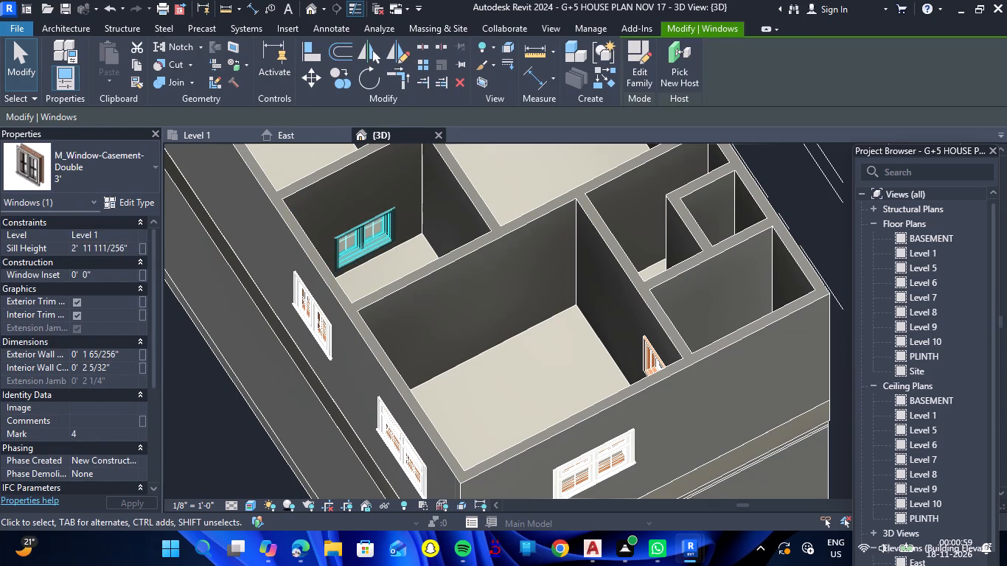
{"action": "type", "text": "6'"}
{"action": "key", "text": "Return"}
{"action": "scroll", "coordinate": [125, 251], "scroll_direction": "up", "scroll_amount": 1}
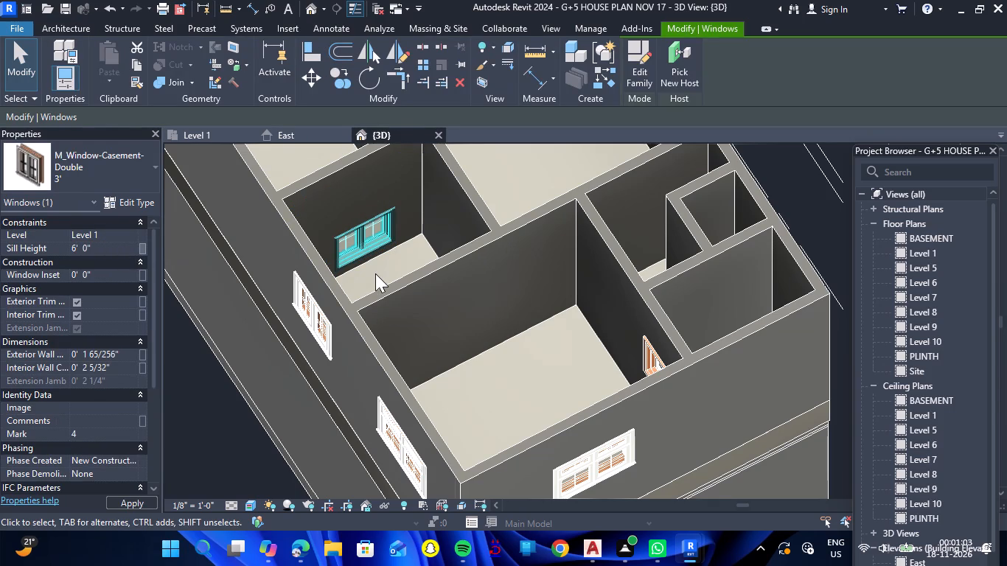
{"action": "key", "text": "Escape"}
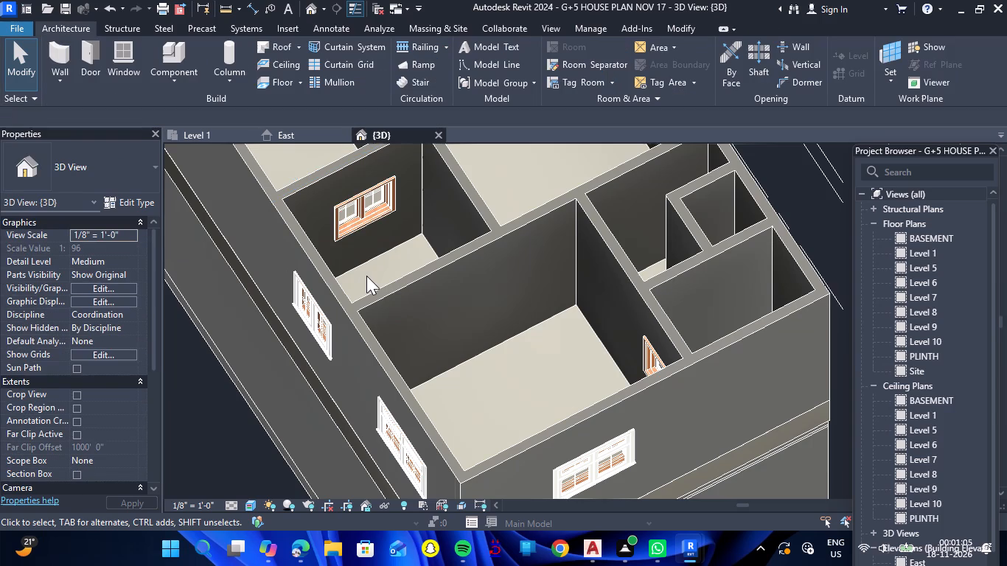
Select both 2' fixed windows on the inner wall of the small room beside the rear corner room and set their sill height to 7'.
{"action": "scroll", "coordinate": [369, 279], "scroll_direction": "down", "scroll_amount": 5}
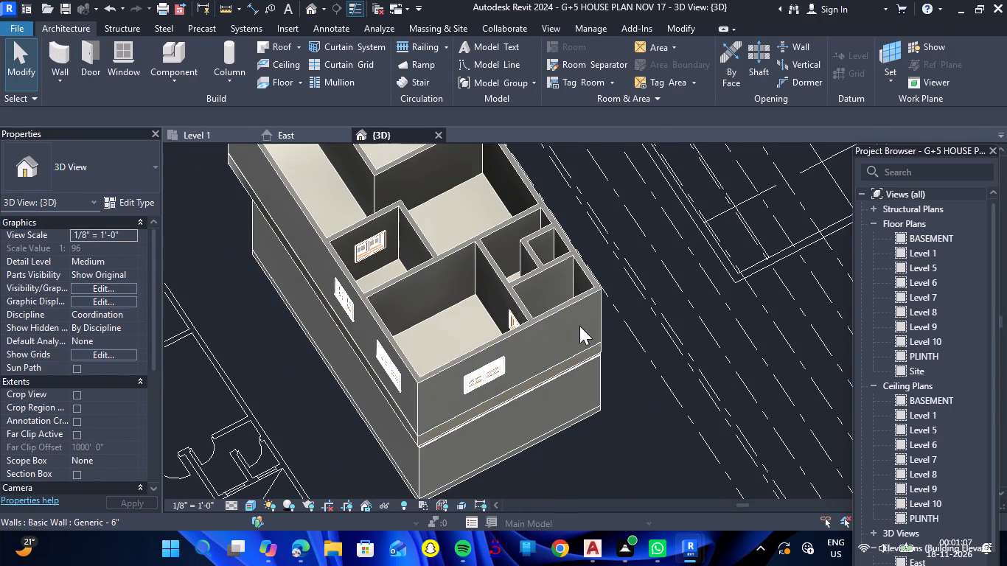
{"action": "left_click_drag", "start_coordinate": [622, 414], "coordinate": [604, 473], "text": "shift"}
{"action": "right_click_drag", "start_coordinate": [622, 414], "coordinate": [604, 473], "text": "shift"}
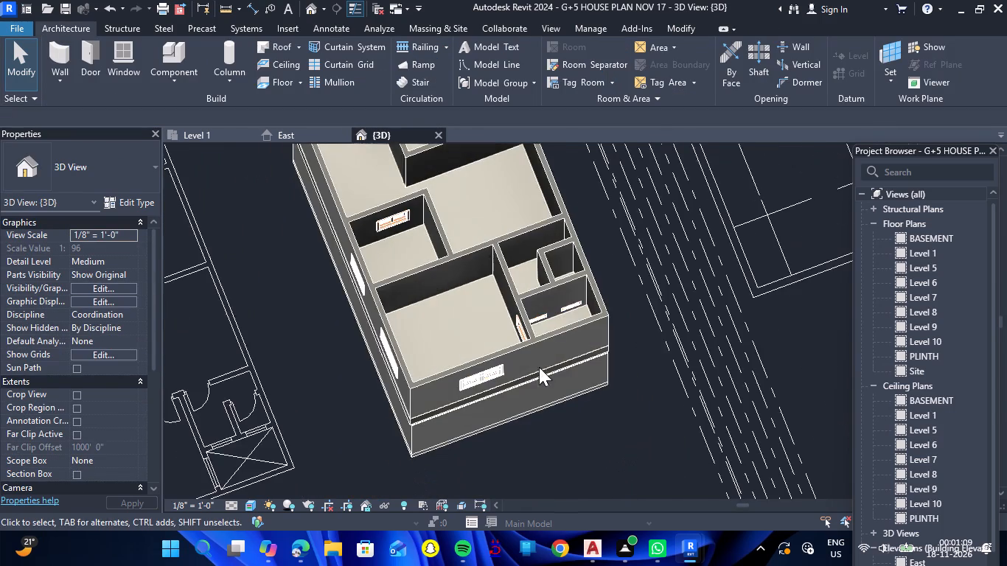
{"action": "scroll", "coordinate": [548, 327], "scroll_direction": "up", "scroll_amount": 7}
{"action": "left_click", "coordinate": [533, 303]}
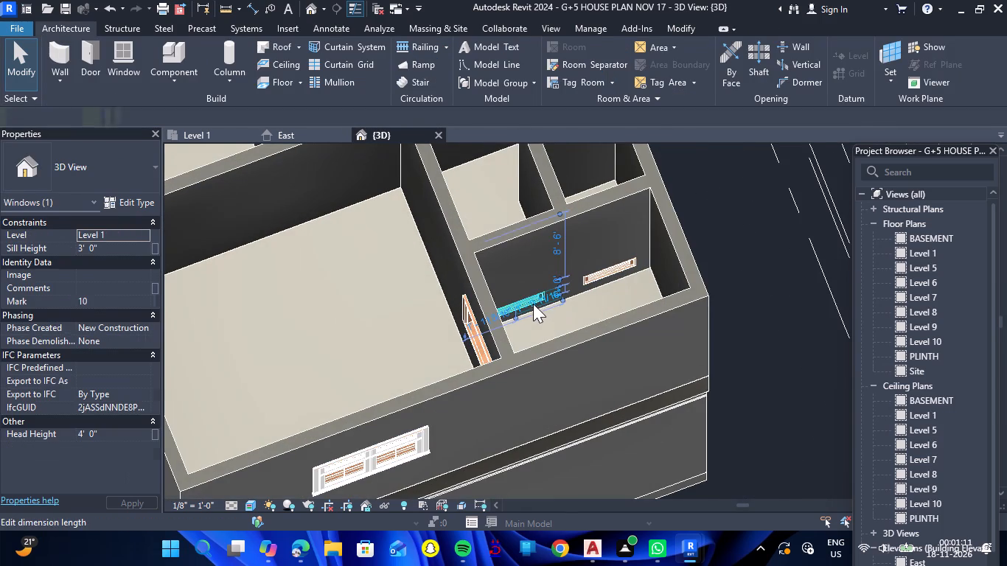
{"action": "left_click", "coordinate": [610, 273]}
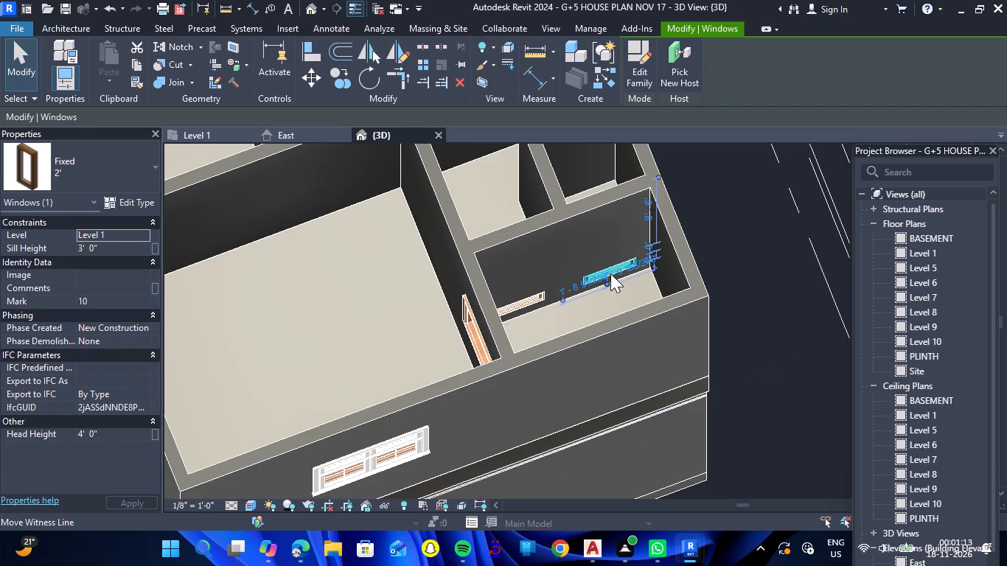
{"action": "left_click", "coordinate": [525, 299], "text": "ctrl"}
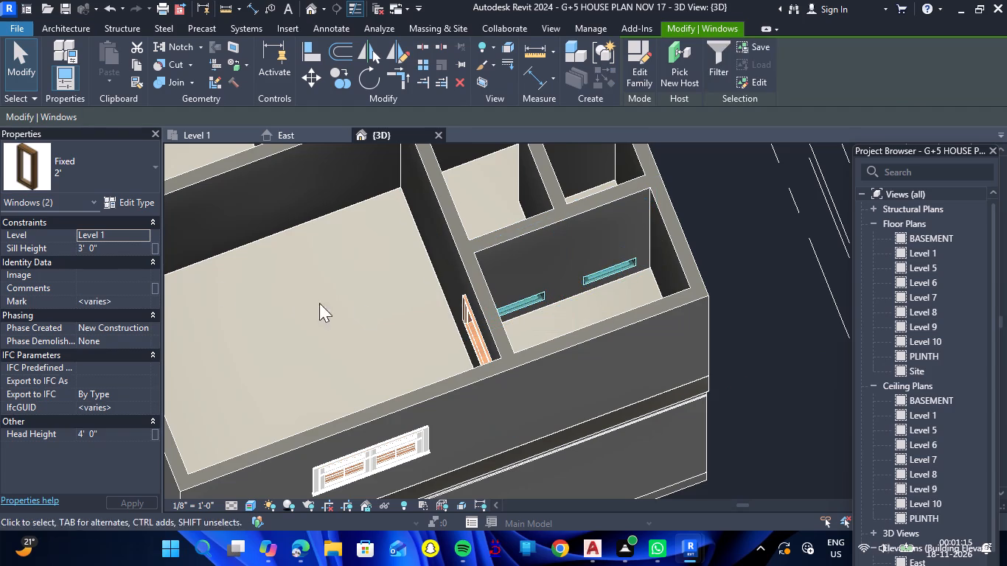
{"action": "left_click", "coordinate": [116, 251]}
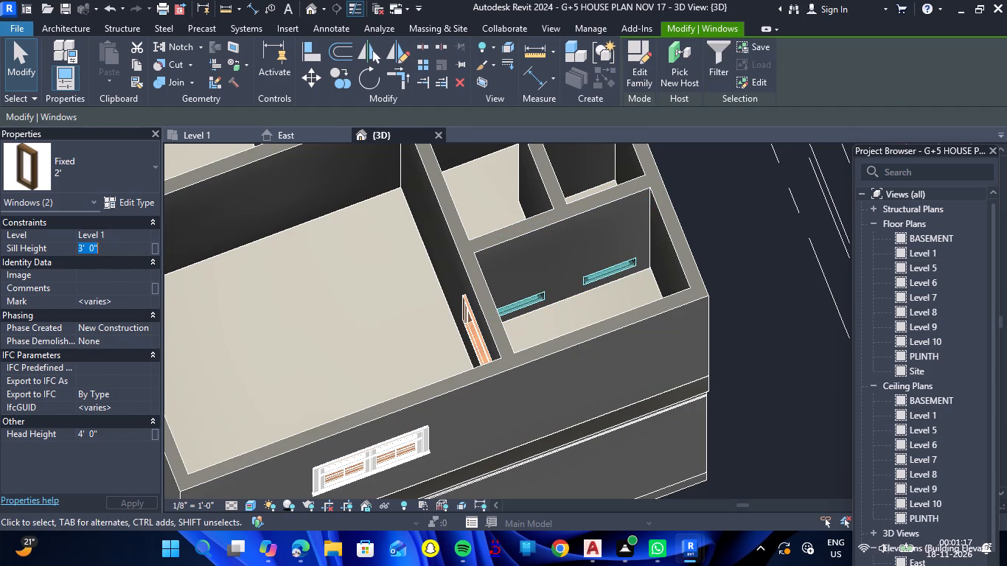
{"action": "type", "text": "7'"}
{"action": "key", "text": "Return"}
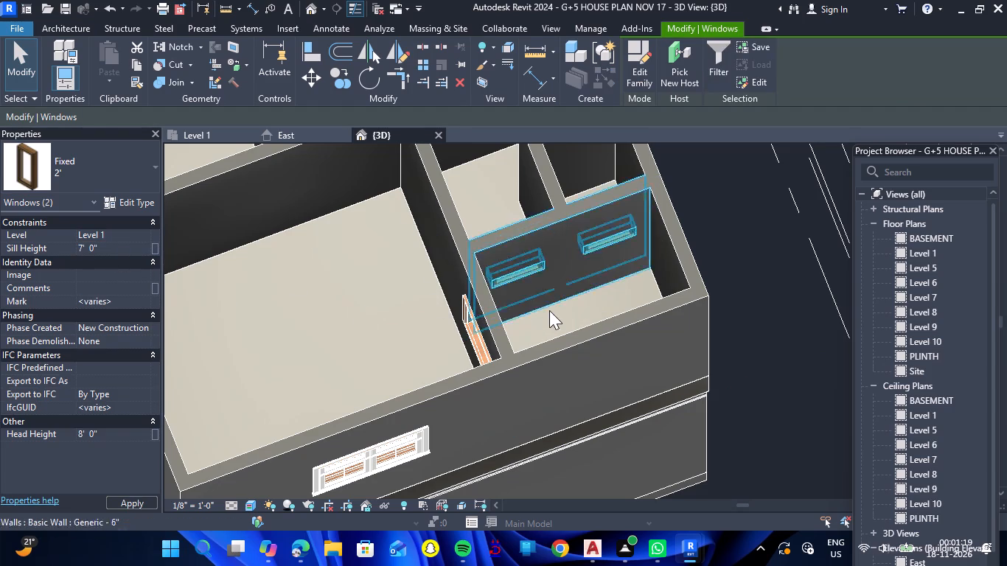
Set the sill height of the two selected 2' fixed windows to 8' and deselect them.
{"action": "left_click", "coordinate": [112, 248]}
{"action": "type", "text": "8'"}
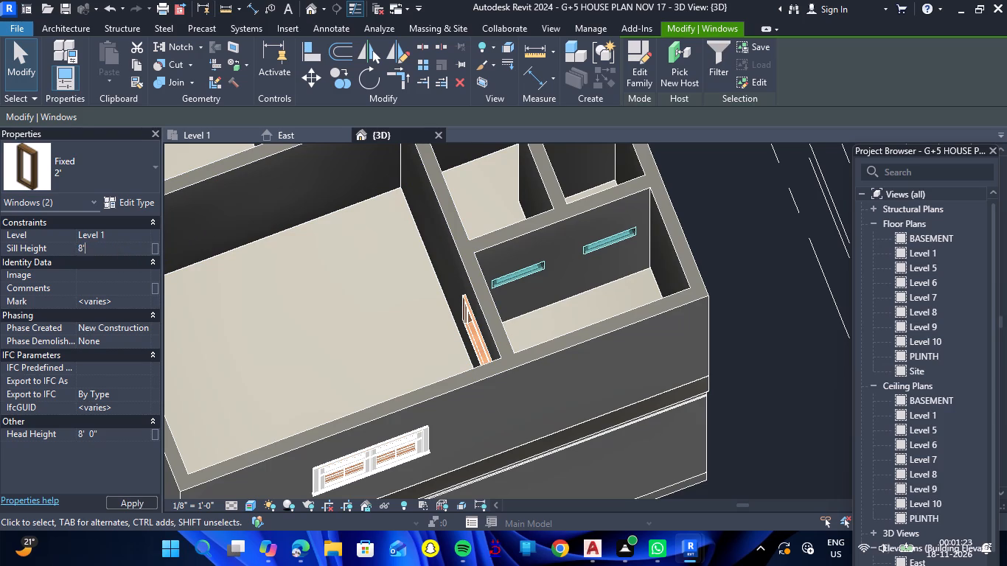
{"action": "key", "text": "Return"}
{"action": "left_click", "coordinate": [734, 256]}
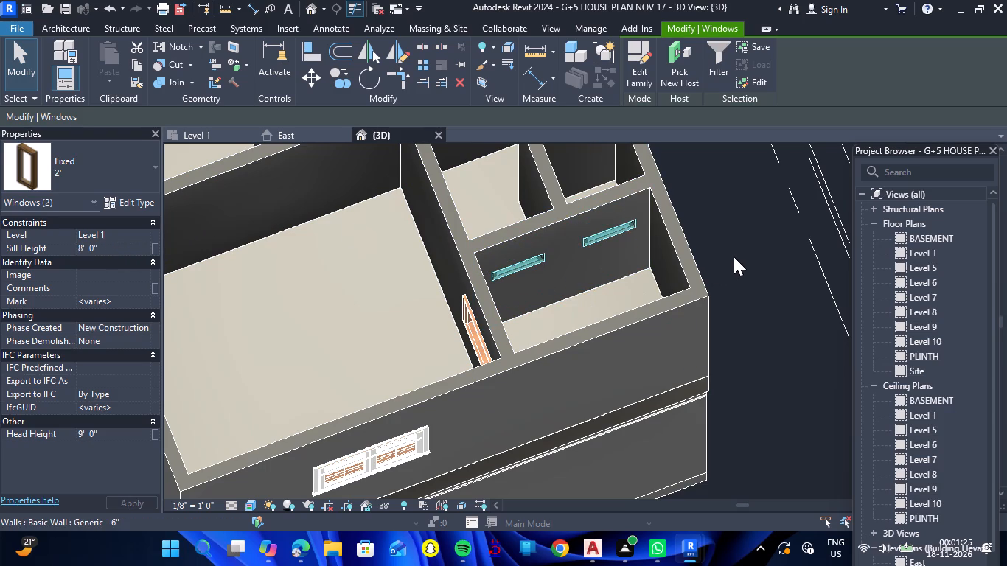
Move the Project Browser clear of the ViewCube and orient the 3D view to the house's Left side.
{"action": "scroll", "coordinate": [733, 262], "scroll_direction": "down", "scroll_amount": 6}
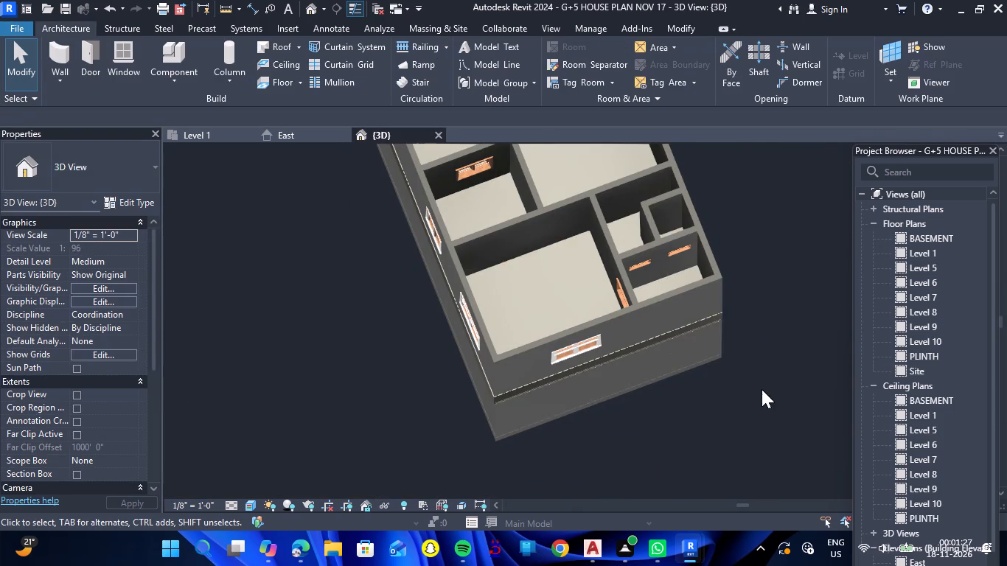
{"action": "left_click_drag", "start_coordinate": [762, 389], "coordinate": [555, 128], "text": "shift"}
{"action": "right_click_drag", "start_coordinate": [761, 389], "coordinate": [555, 128], "text": "shift"}
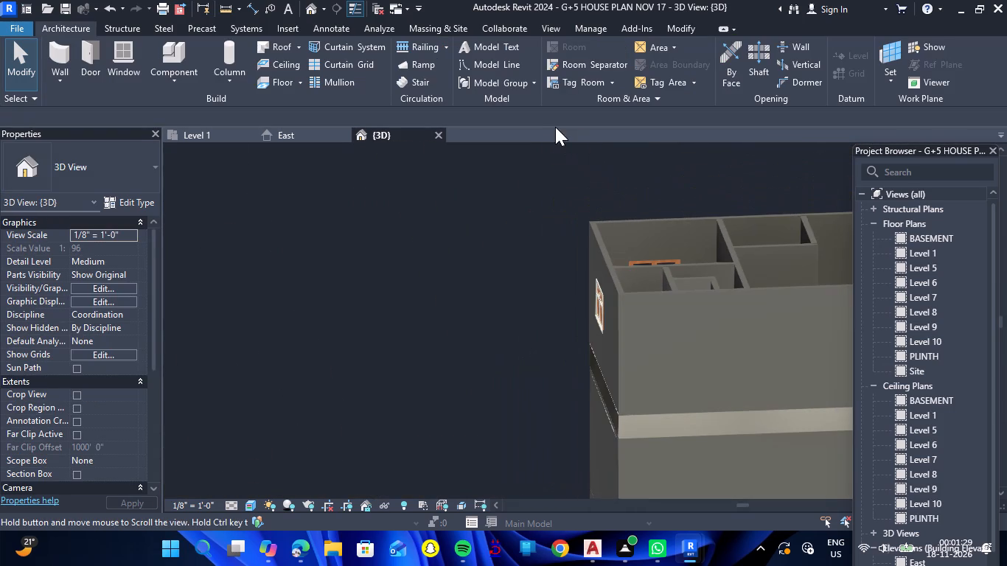
{"action": "scroll", "coordinate": [479, 156], "scroll_direction": "down", "scroll_amount": 7}
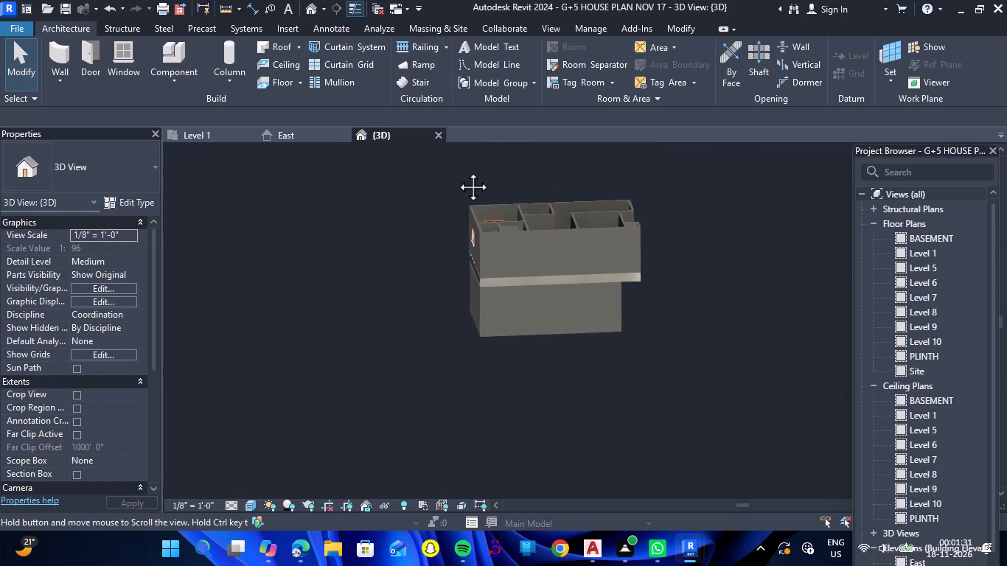
{"action": "key", "text": "Escape"}
{"action": "scroll", "coordinate": [447, 240], "scroll_direction": "down", "scroll_amount": 9}
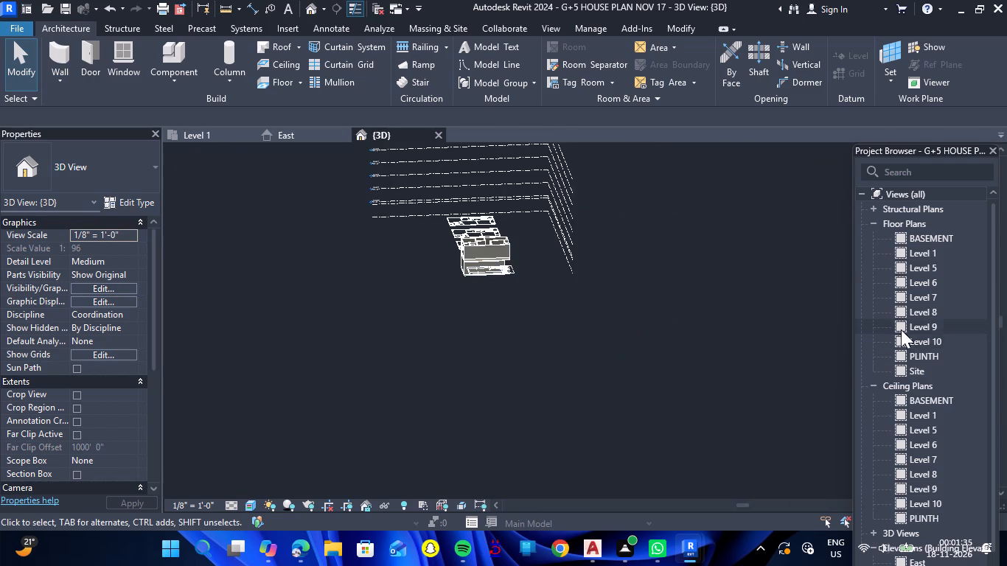
{"action": "left_click_drag", "start_coordinate": [907, 147], "coordinate": [907, 165]}
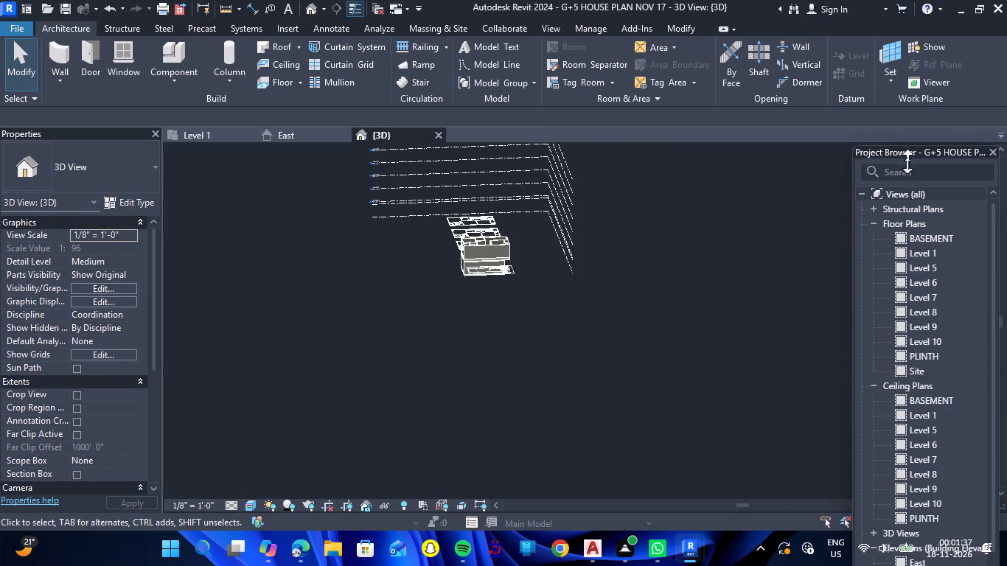
{"action": "left_click_drag", "start_coordinate": [907, 165], "coordinate": [908, 231]}
{"action": "left_click", "coordinate": [947, 189]}
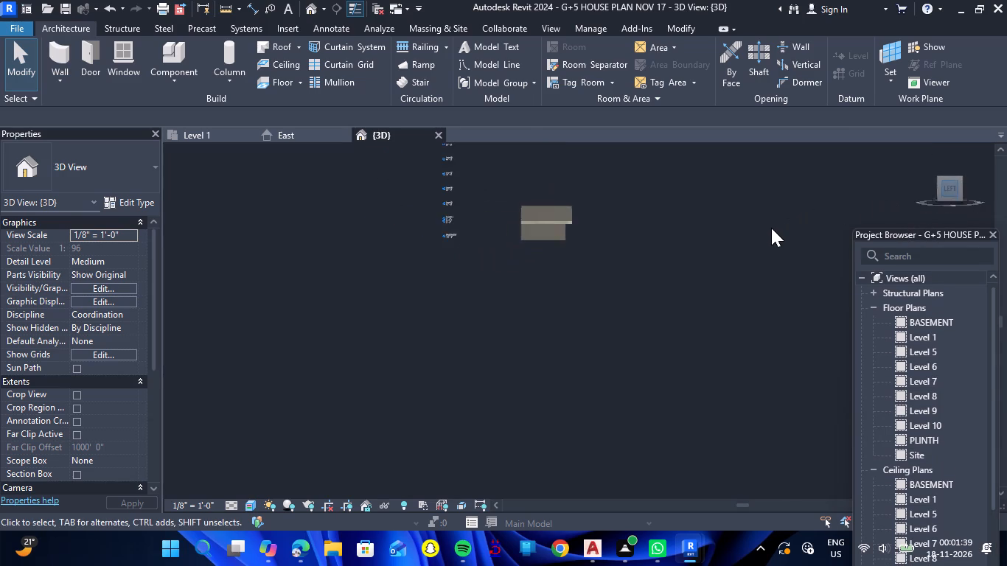
Examine the house's storeys from the Left side against the level lines.
{"action": "scroll", "coordinate": [630, 382], "scroll_direction": "up", "scroll_amount": 4}
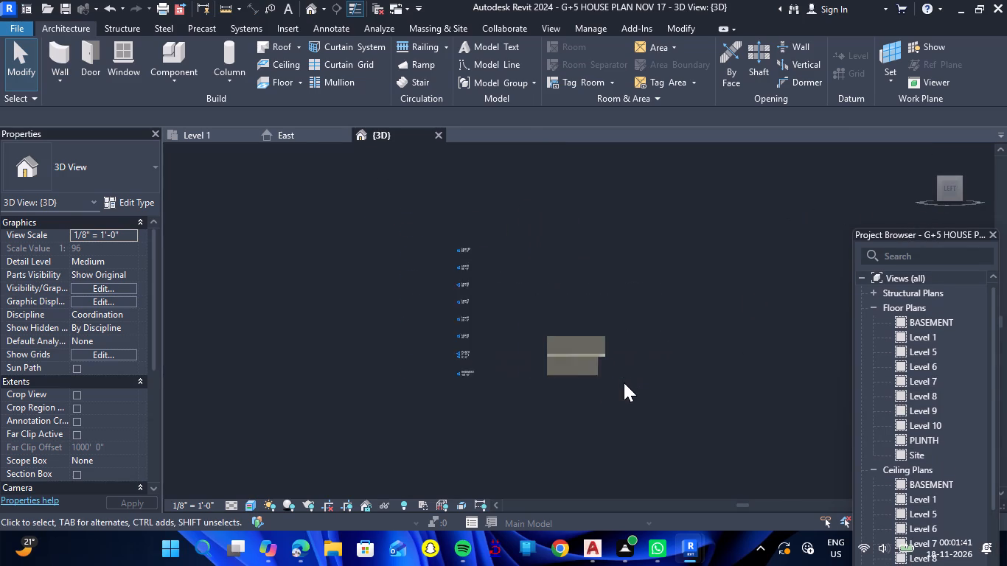
{"action": "scroll", "coordinate": [624, 382], "scroll_direction": "up", "scroll_amount": 3}
{"action": "scroll", "coordinate": [565, 375], "scroll_direction": "up", "scroll_amount": 1}
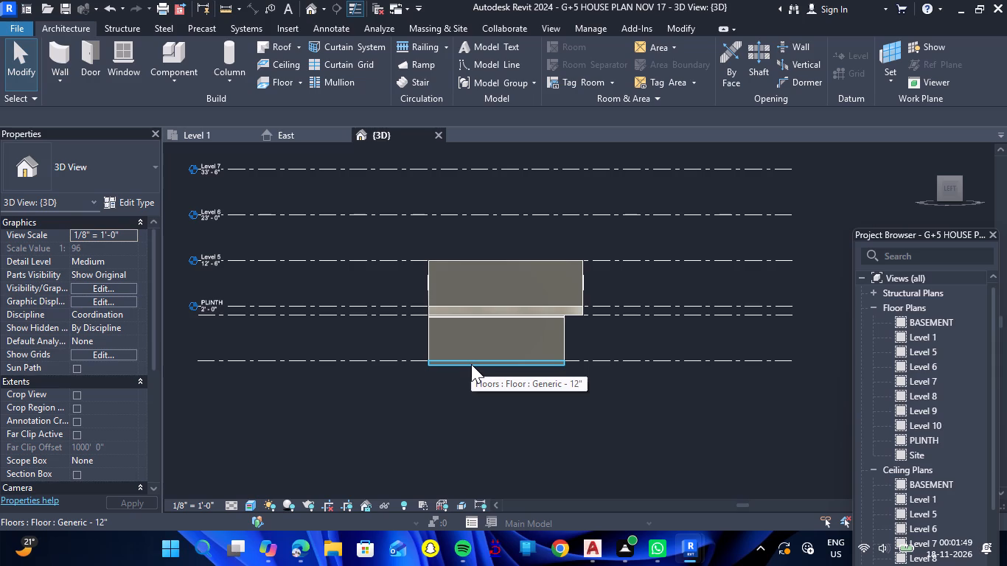
{"action": "scroll", "coordinate": [496, 353], "scroll_direction": "down", "scroll_amount": 2}
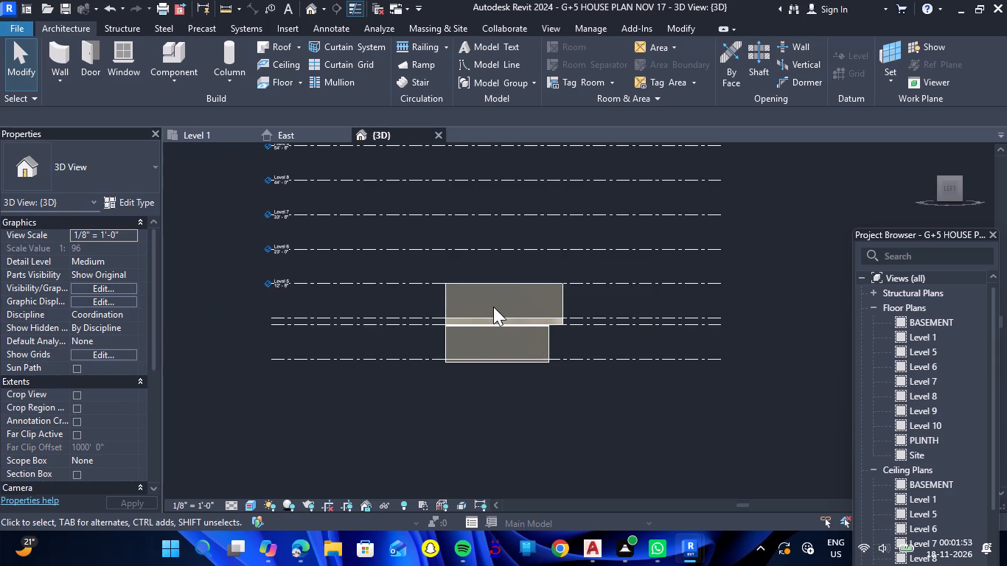
{"action": "scroll", "coordinate": [493, 307], "scroll_direction": "down", "scroll_amount": 1}
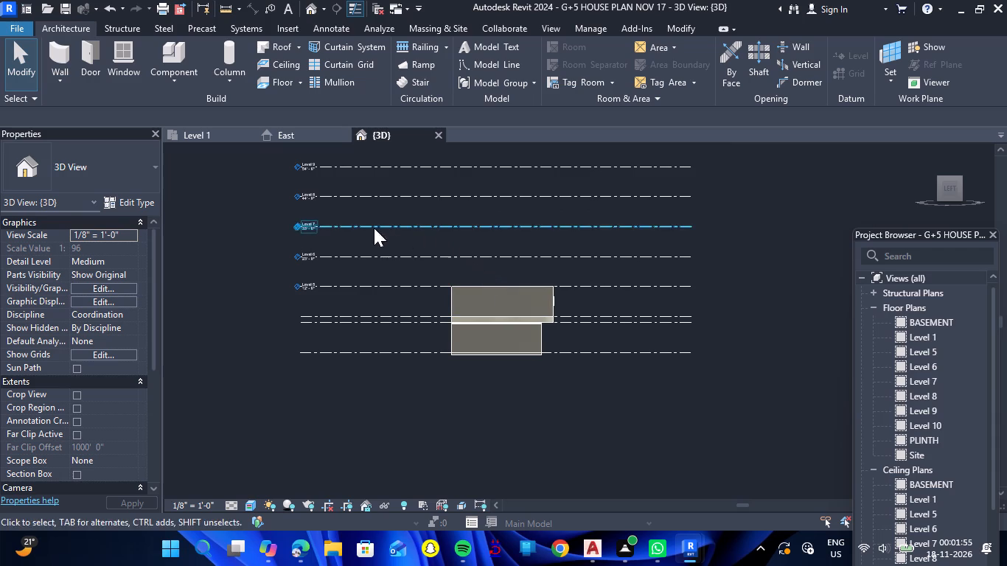
{"action": "scroll", "coordinate": [369, 212], "scroll_direction": "up", "scroll_amount": 2}
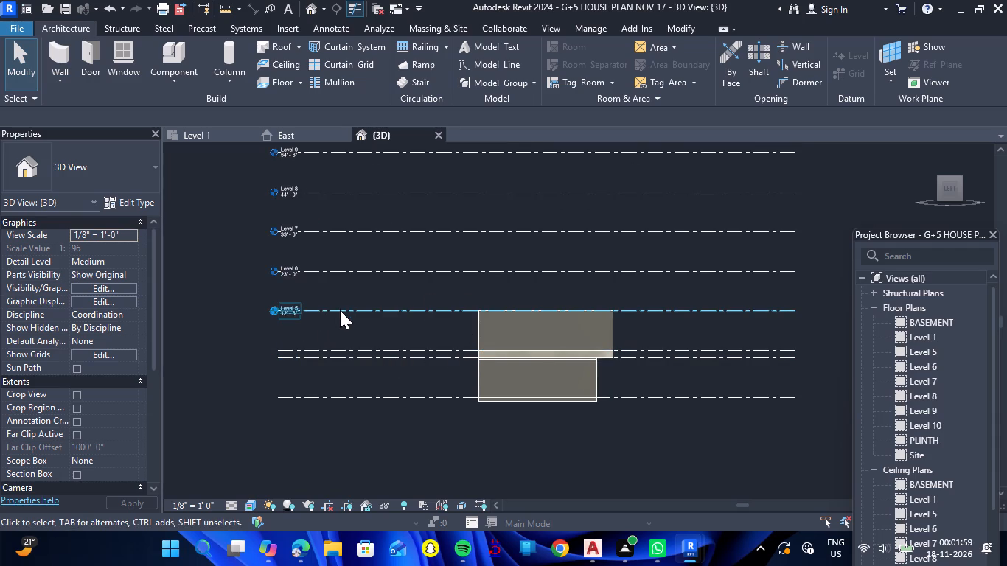
{"action": "scroll", "coordinate": [343, 315], "scroll_direction": "up", "scroll_amount": 2}
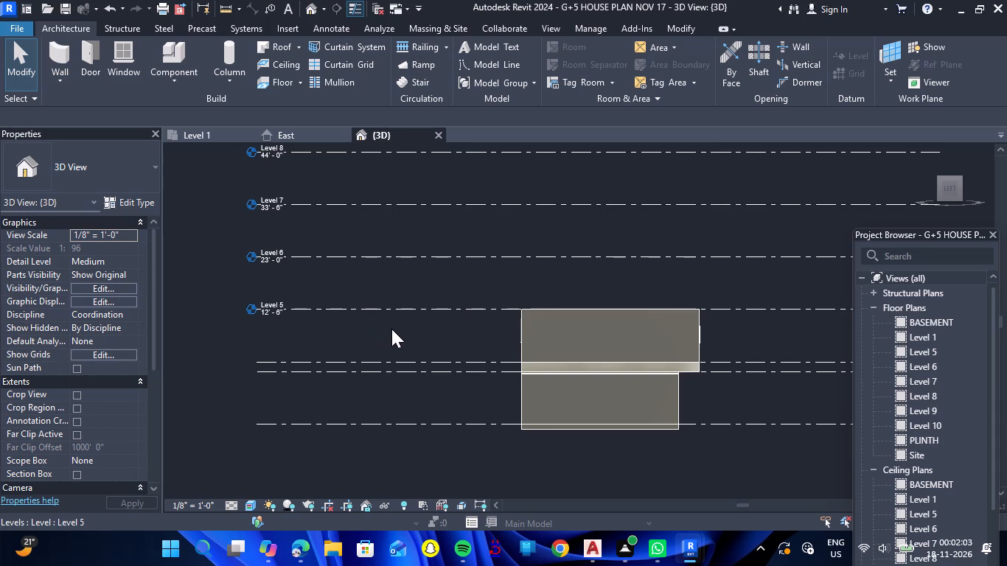
{"action": "scroll", "coordinate": [414, 301], "scroll_direction": "down", "scroll_amount": 1}
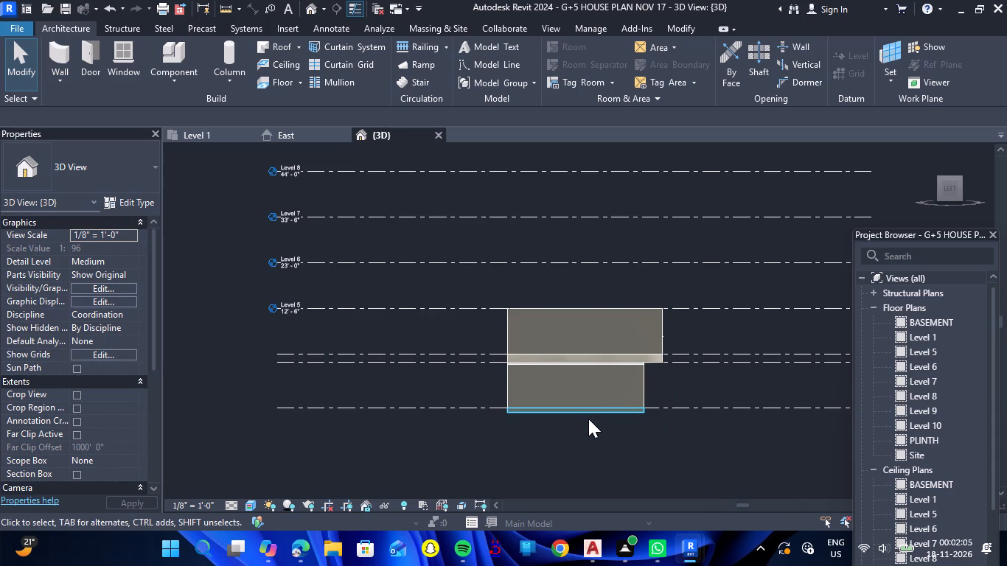
{"action": "scroll", "coordinate": [588, 419], "scroll_direction": "up", "scroll_amount": 8}
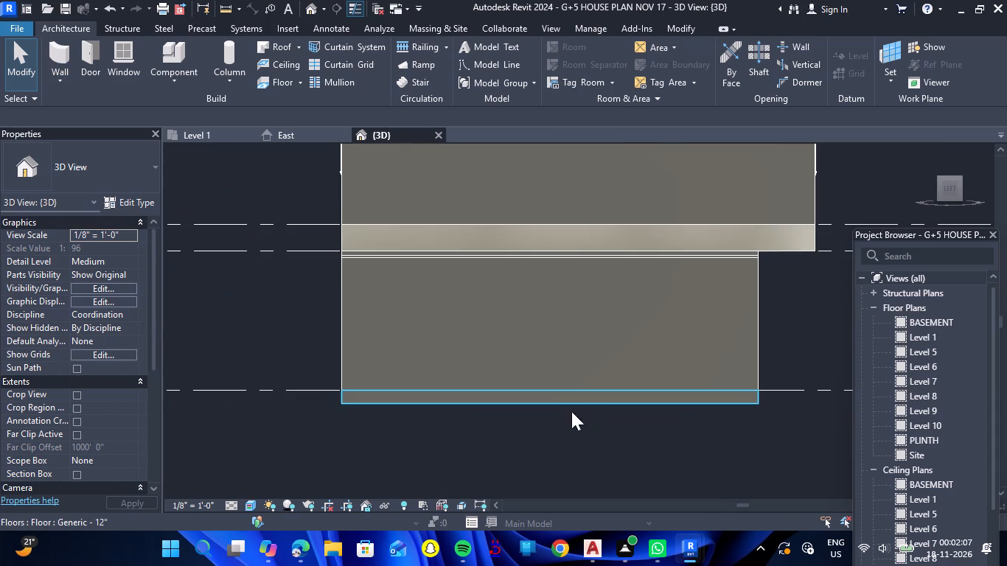
{"action": "scroll", "coordinate": [470, 410], "scroll_direction": "down", "scroll_amount": 10}
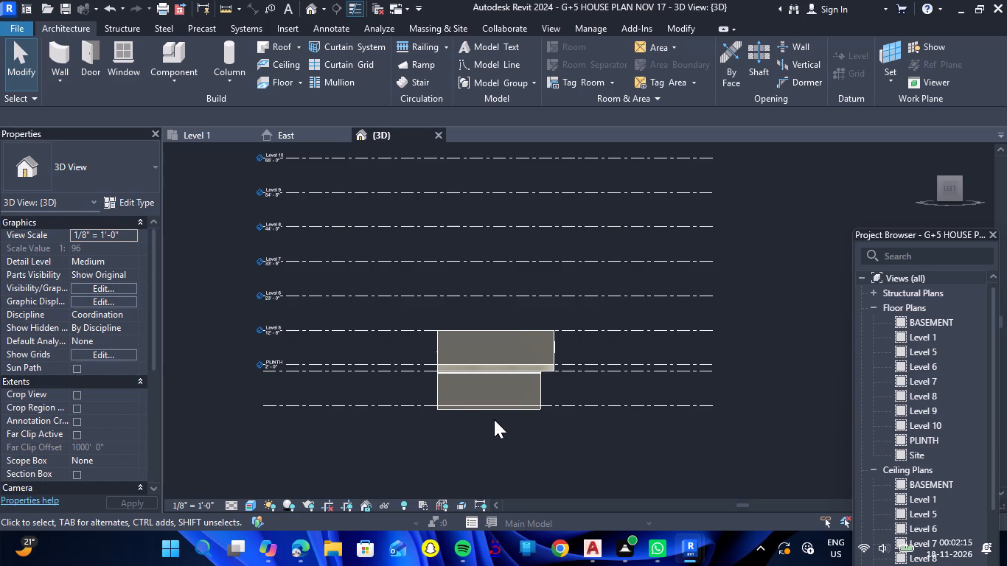
{"action": "scroll", "coordinate": [538, 438], "scroll_direction": "down", "scroll_amount": 2}
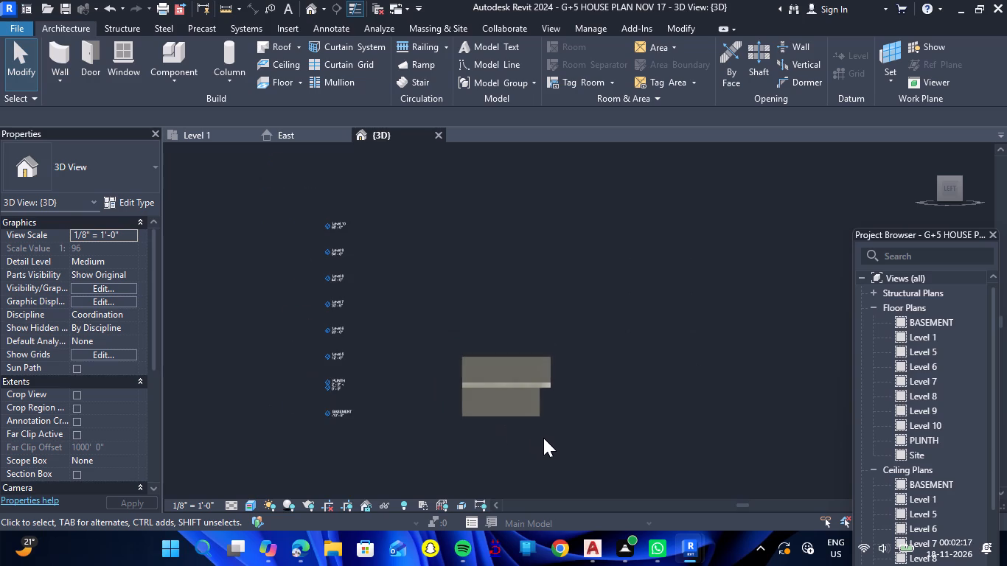
Set the sill height of the 2' fixed window on the front wall beside the balcony to 8' and deselect it.
{"action": "left_click_drag", "start_coordinate": [651, 444], "coordinate": [490, 439]}
{"action": "right_click_drag", "start_coordinate": [651, 444], "coordinate": [491, 439], "text": "shift"}
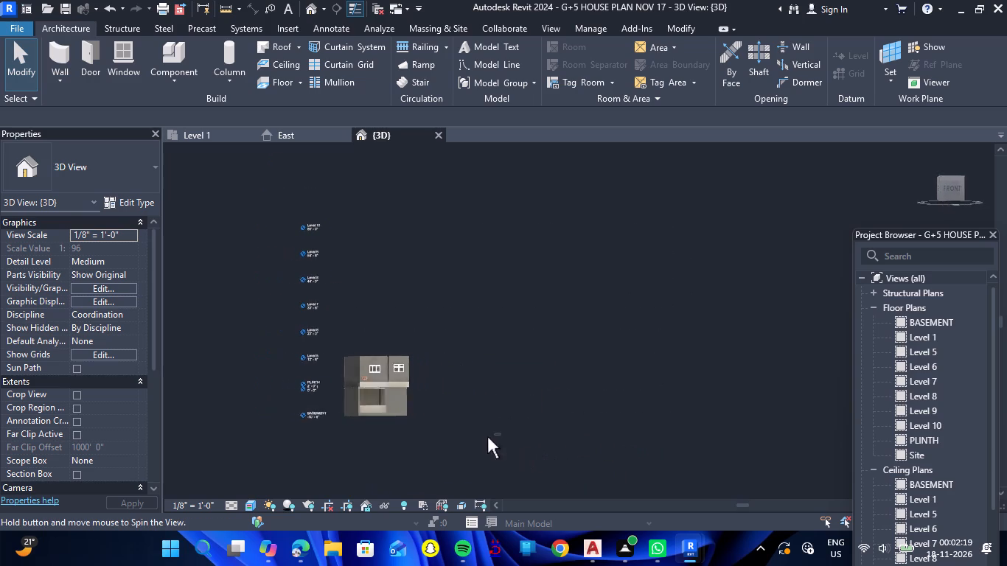
{"action": "scroll", "coordinate": [364, 347], "scroll_direction": "up", "scroll_amount": 6}
{"action": "scroll", "coordinate": [358, 454], "scroll_direction": "up", "scroll_amount": 5}
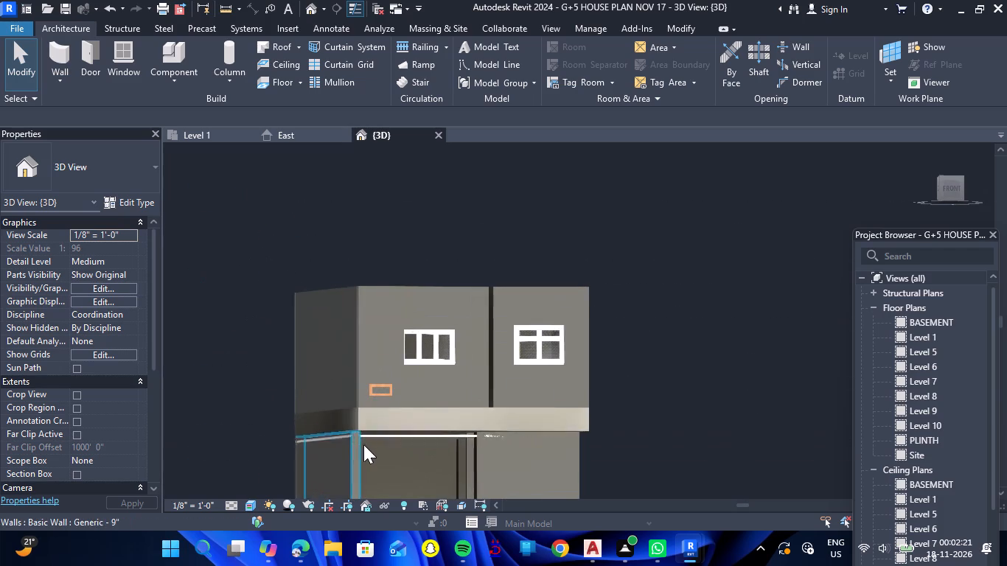
{"action": "left_click", "coordinate": [380, 393]}
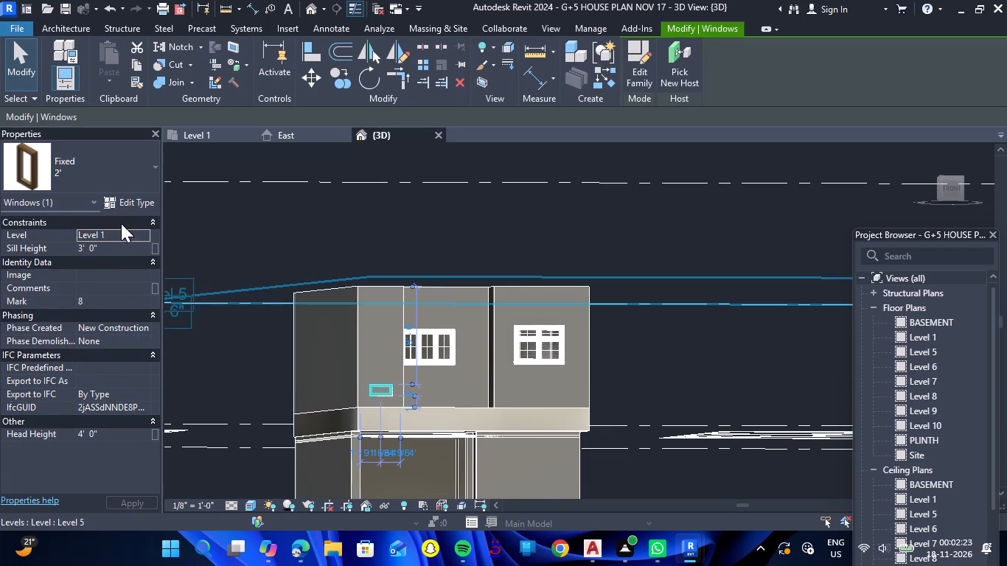
{"action": "left_click", "coordinate": [116, 251]}
{"action": "type", "text": "8'"}
{"action": "key", "text": "Return"}
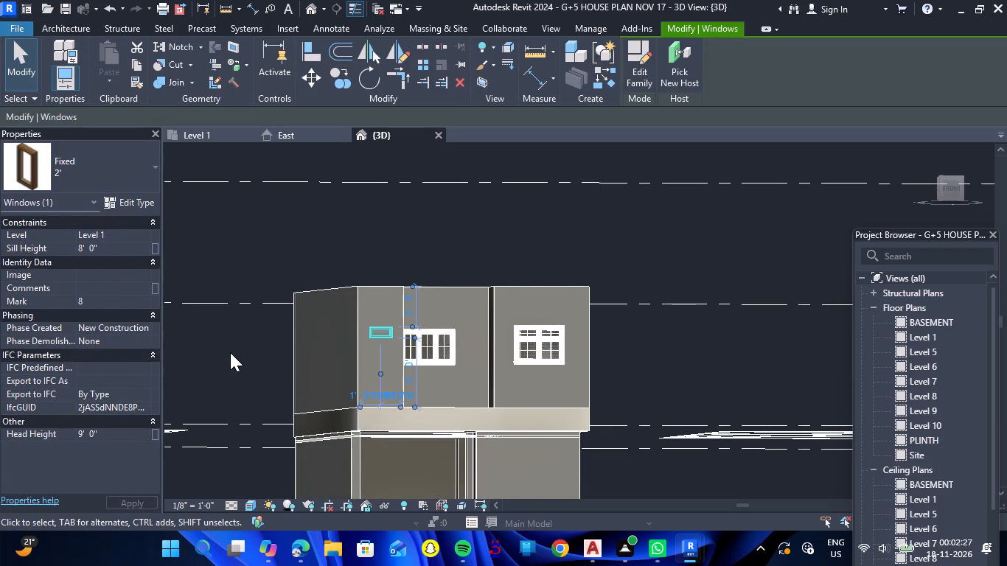
{"action": "left_click", "coordinate": [230, 352]}
Examine the first-floor windows on the house's front in the 3D view.
{"action": "scroll", "coordinate": [236, 358], "scroll_direction": "down", "scroll_amount": 4}
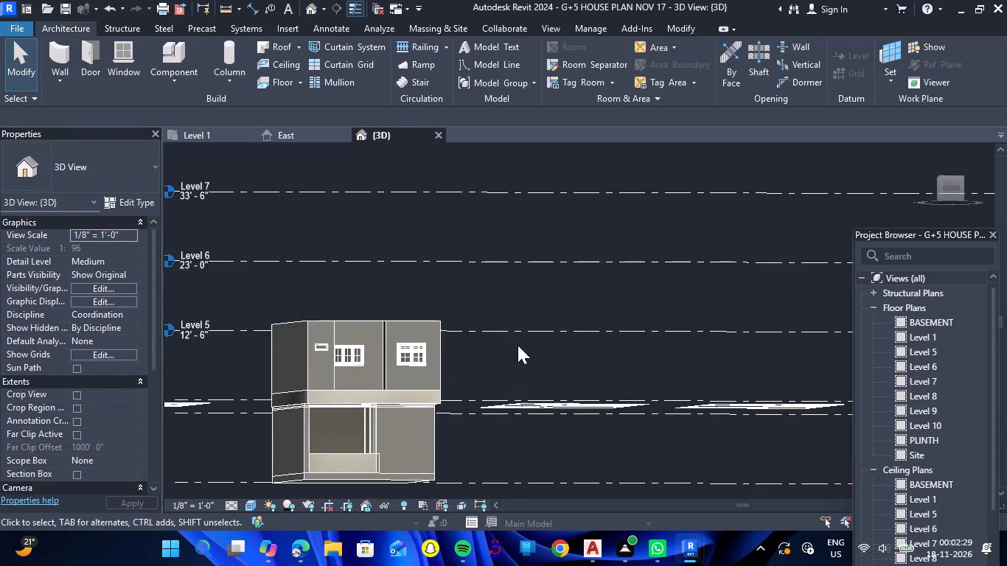
{"action": "left_click_drag", "start_coordinate": [559, 354], "coordinate": [529, 413]}
{"action": "right_click_drag", "start_coordinate": [559, 354], "coordinate": [529, 413], "text": "shift"}
{"action": "scroll", "coordinate": [580, 373], "scroll_direction": "down", "scroll_amount": 8}
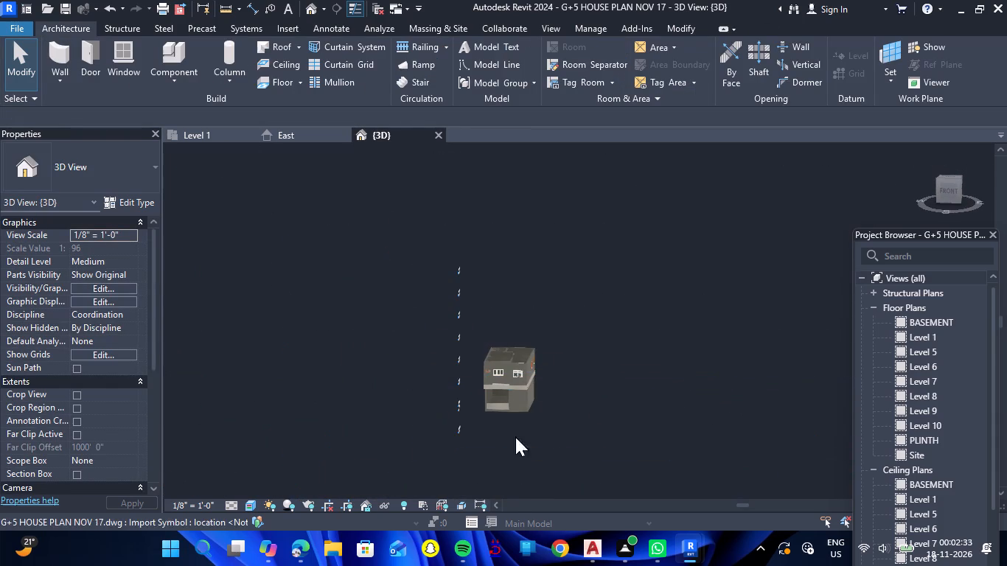
{"action": "scroll", "coordinate": [427, 416], "scroll_direction": "up", "scroll_amount": 4}
{"action": "scroll", "coordinate": [530, 359], "scroll_direction": "up", "scroll_amount": 1}
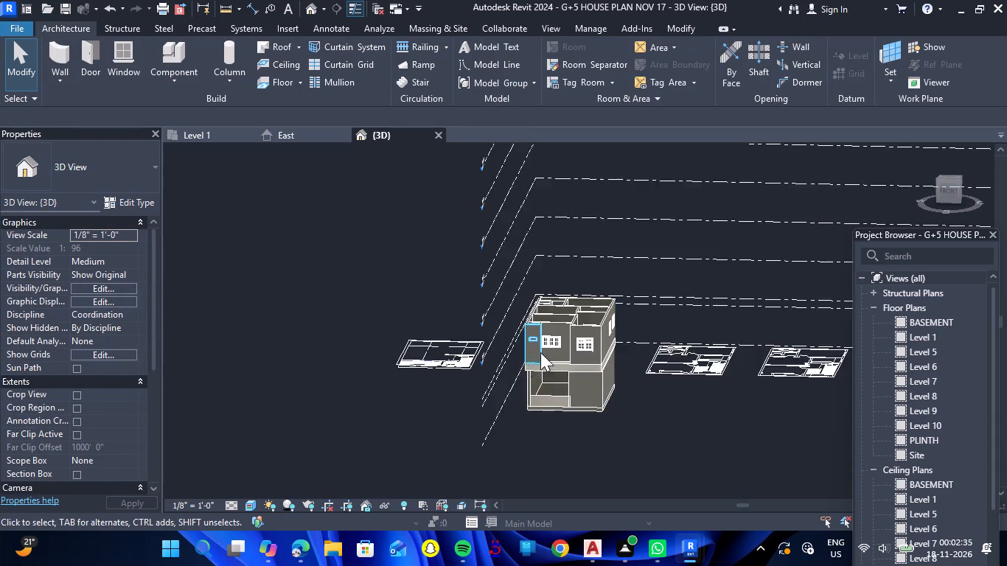
{"action": "scroll", "coordinate": [540, 352], "scroll_direction": "up", "scroll_amount": 2}
Return to the Level 1 floor plan around the balcony and start the Door command.
{"action": "left_click", "coordinate": [206, 129]}
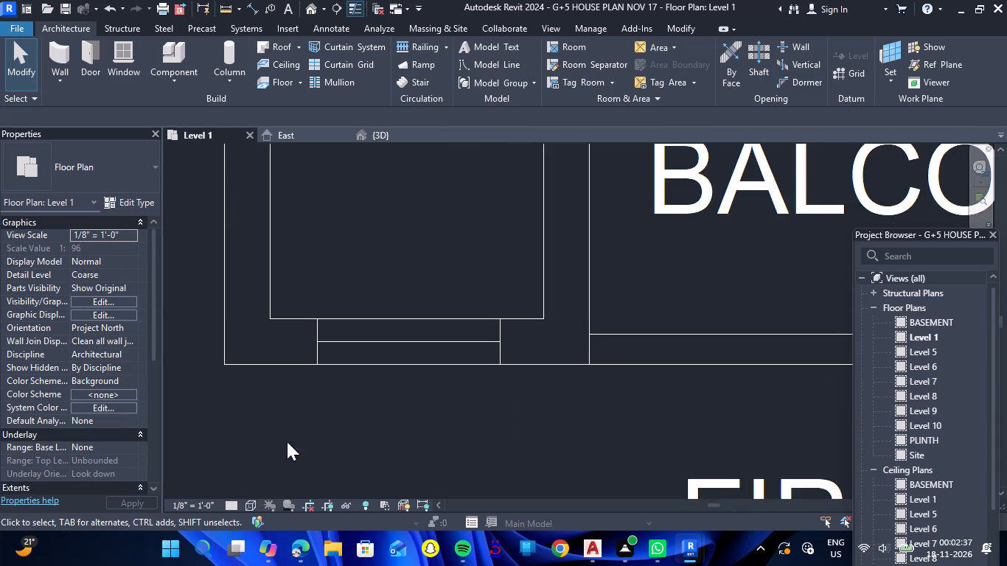
{"action": "scroll", "coordinate": [433, 410], "scroll_direction": "down", "scroll_amount": 6}
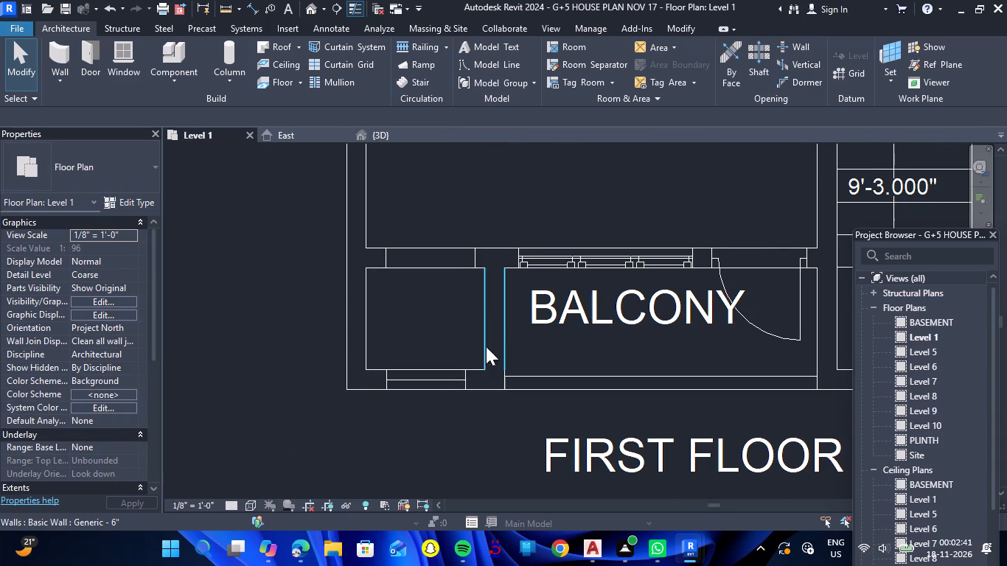
{"action": "scroll", "coordinate": [440, 231], "scroll_direction": "up", "scroll_amount": 3}
{"action": "scroll", "coordinate": [440, 232], "scroll_direction": "down", "scroll_amount": 3}
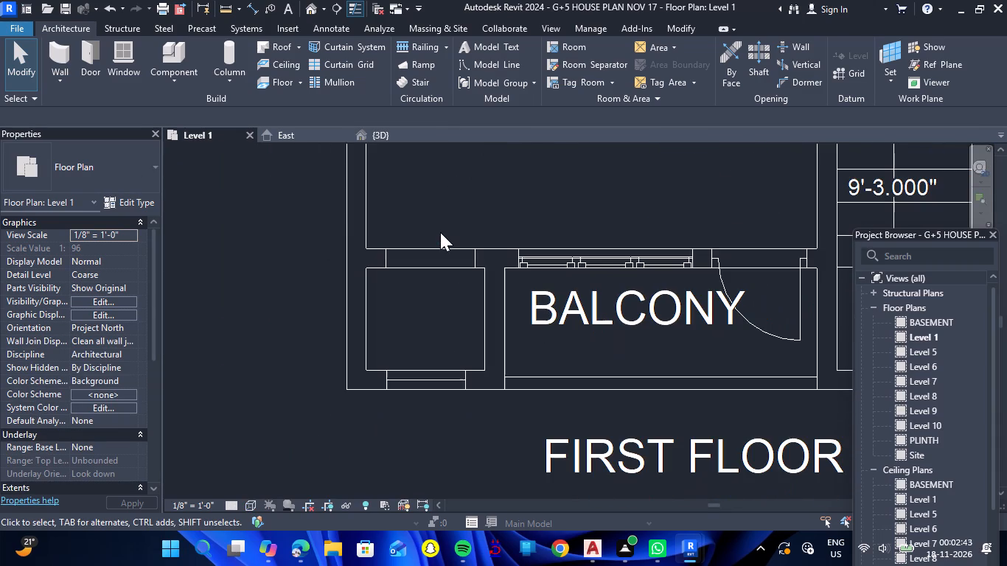
{"action": "left_click", "coordinate": [97, 77]}
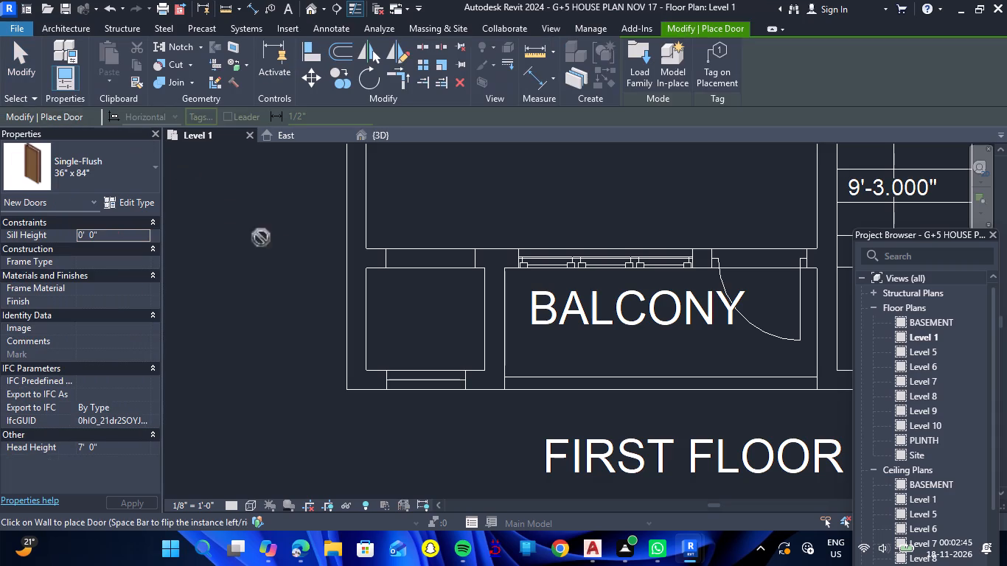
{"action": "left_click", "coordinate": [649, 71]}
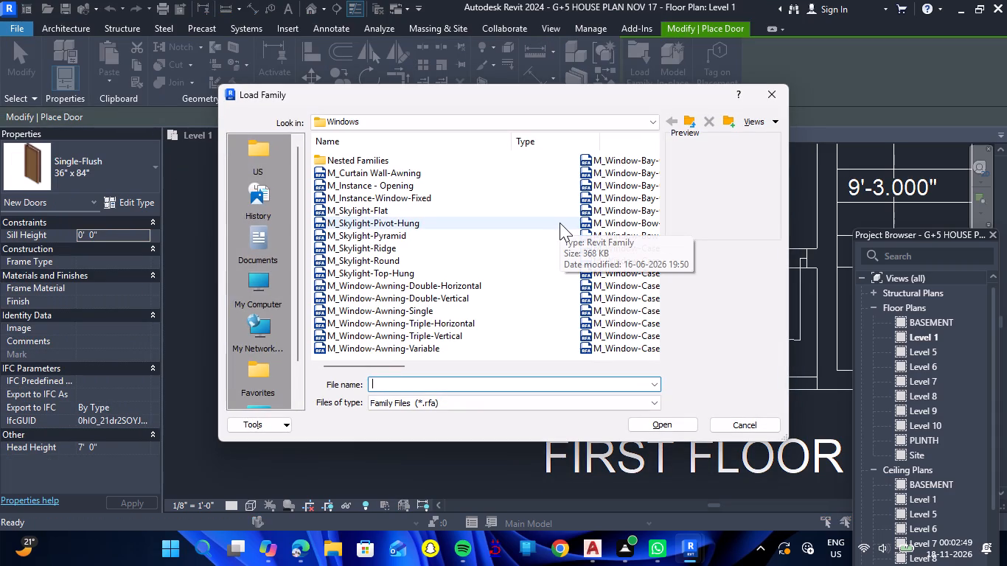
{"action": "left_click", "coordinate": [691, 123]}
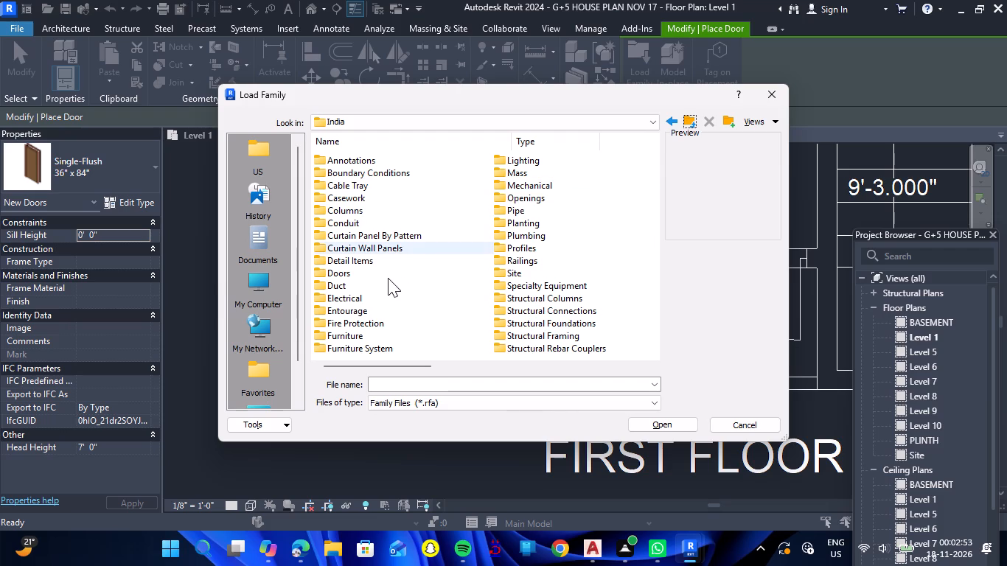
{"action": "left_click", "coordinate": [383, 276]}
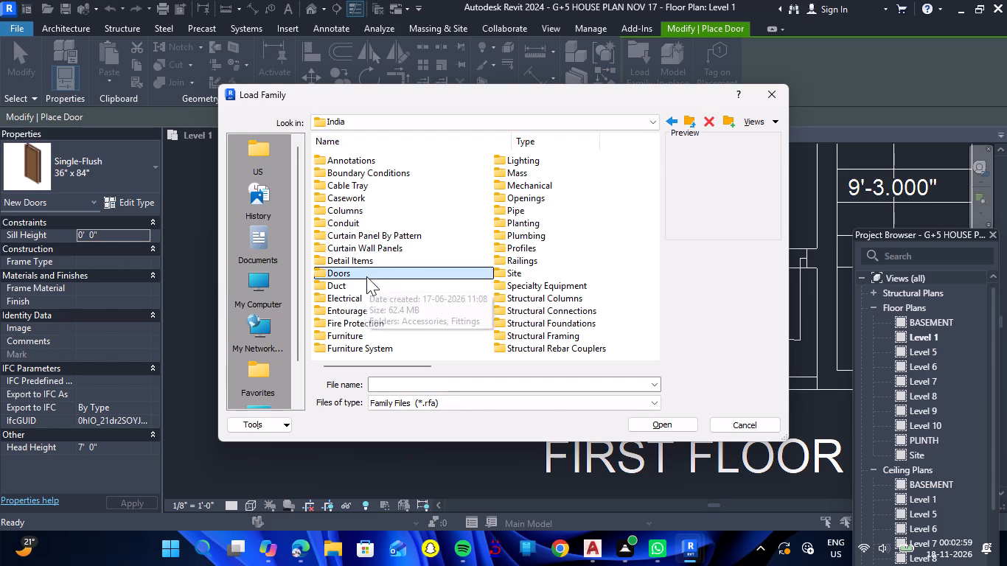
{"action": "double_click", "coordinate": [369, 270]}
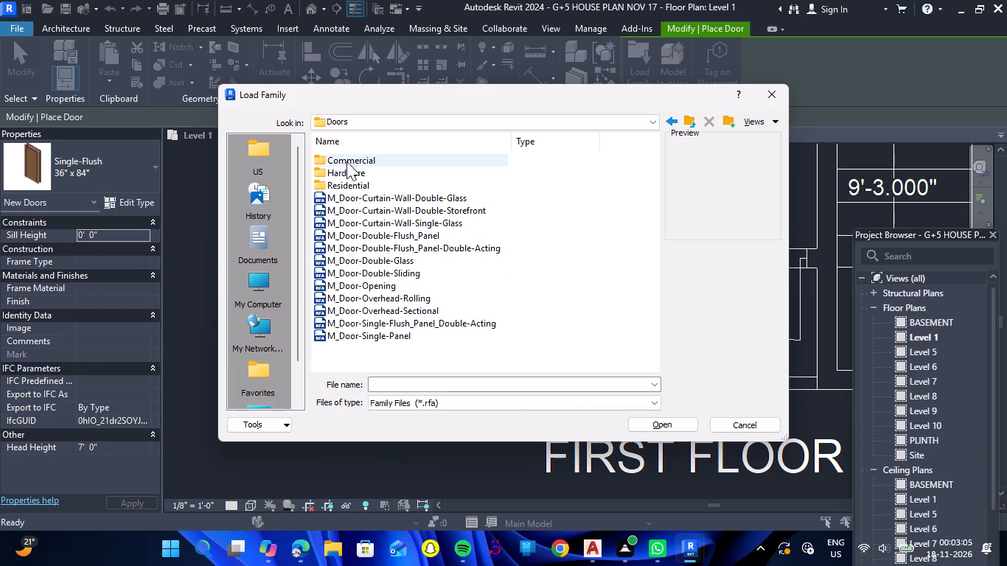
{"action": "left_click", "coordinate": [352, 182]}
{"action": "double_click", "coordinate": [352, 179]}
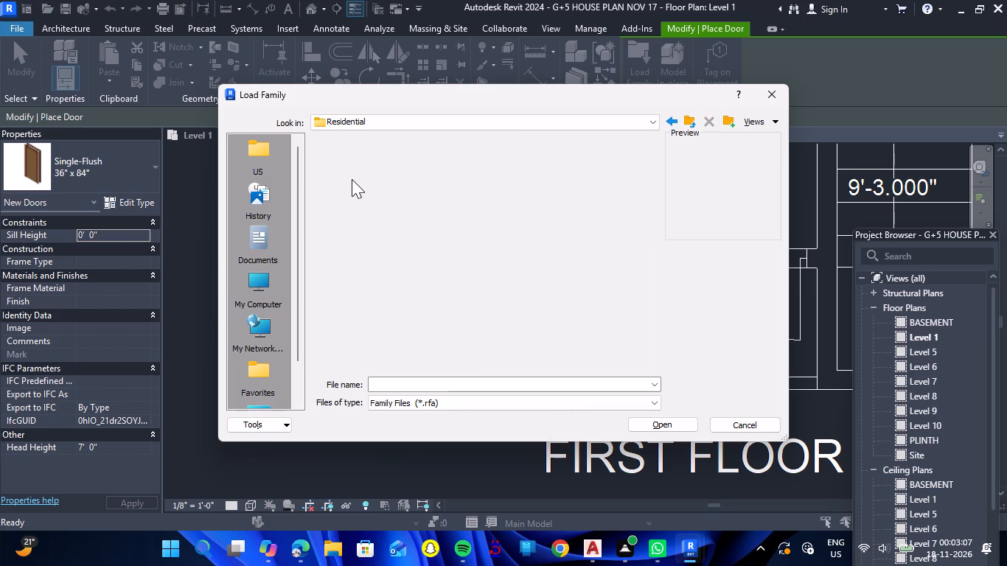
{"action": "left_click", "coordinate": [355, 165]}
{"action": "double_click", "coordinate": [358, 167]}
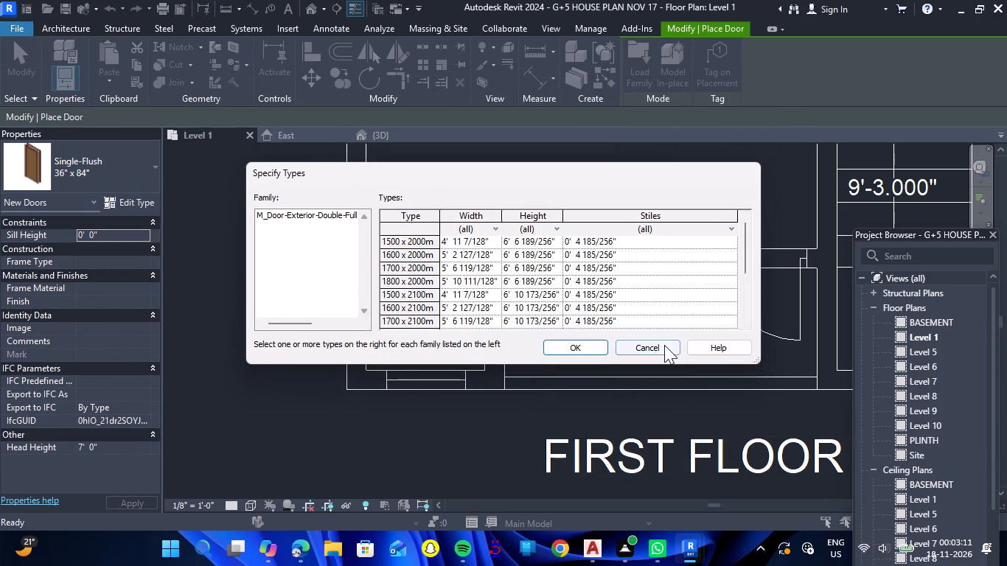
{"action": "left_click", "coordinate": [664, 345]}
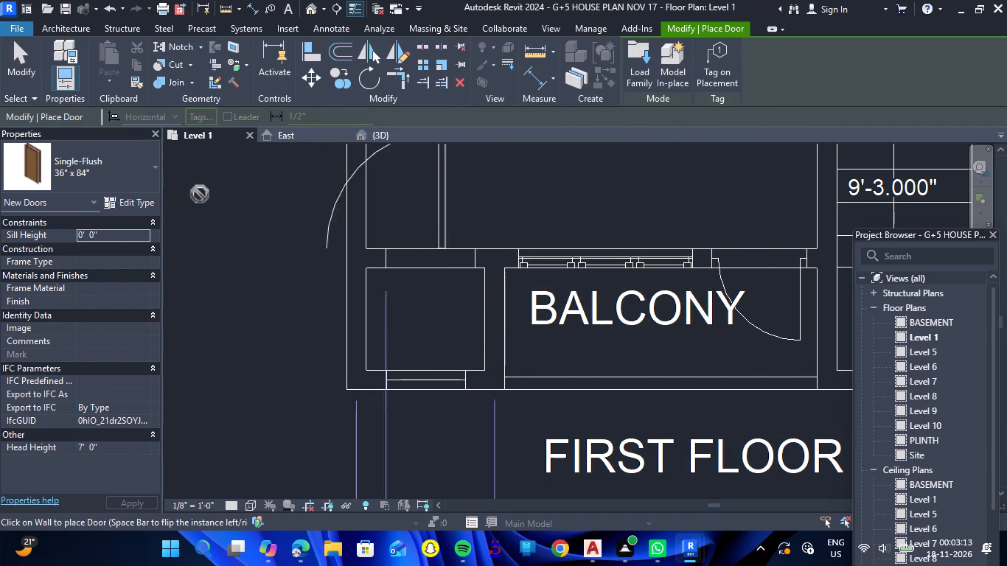
Load the Aluprof_MB-86ST-AD07_PanelDoor_Sgl_Out-Open_EN_R-00310_P01 door family from the India library's Residential doors folder.
{"action": "left_click", "coordinate": [647, 62]}
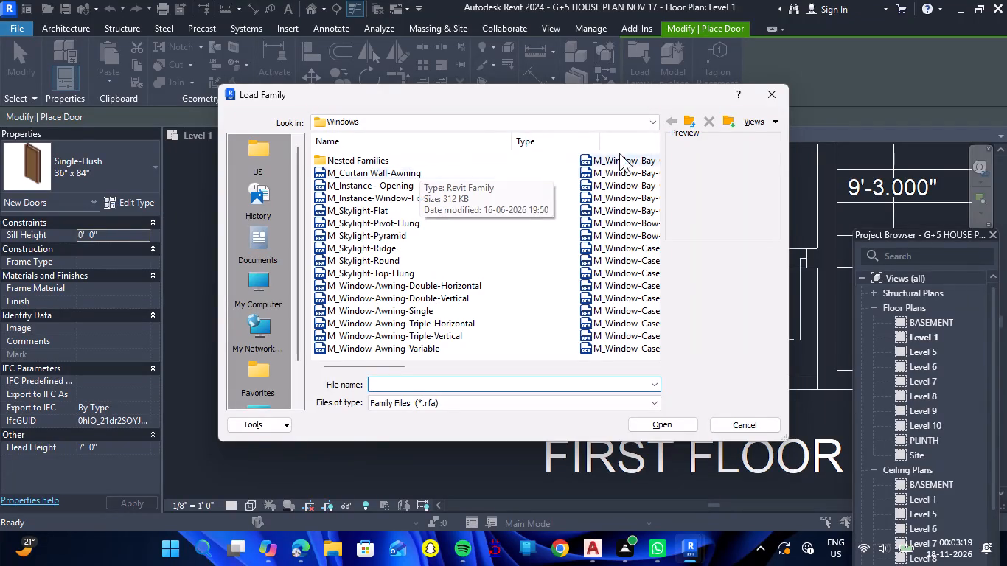
{"action": "left_click", "coordinate": [681, 122]}
{"action": "left_click", "coordinate": [691, 122]}
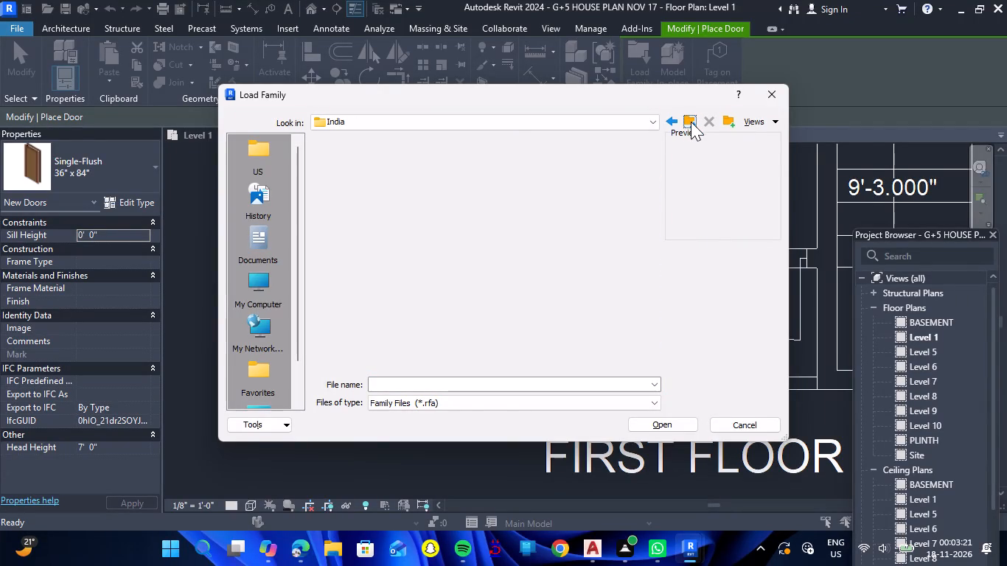
{"action": "double_click", "coordinate": [390, 273]}
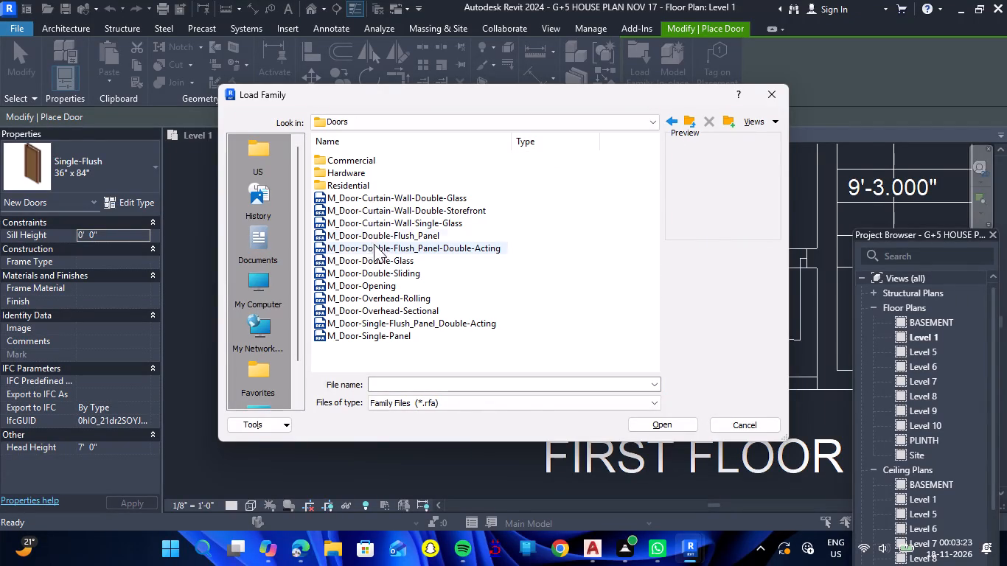
{"action": "double_click", "coordinate": [360, 184]}
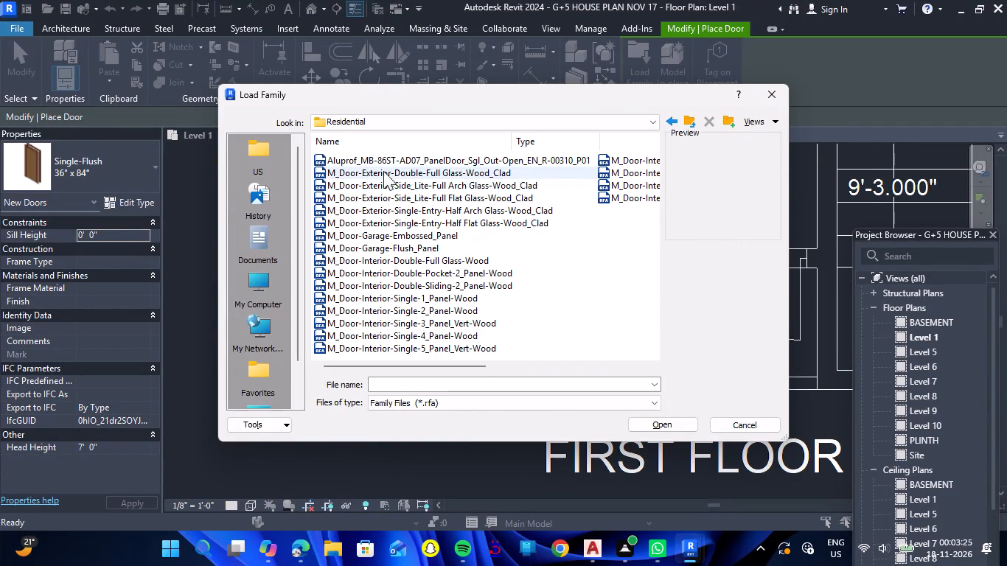
{"action": "left_click", "coordinate": [391, 158]}
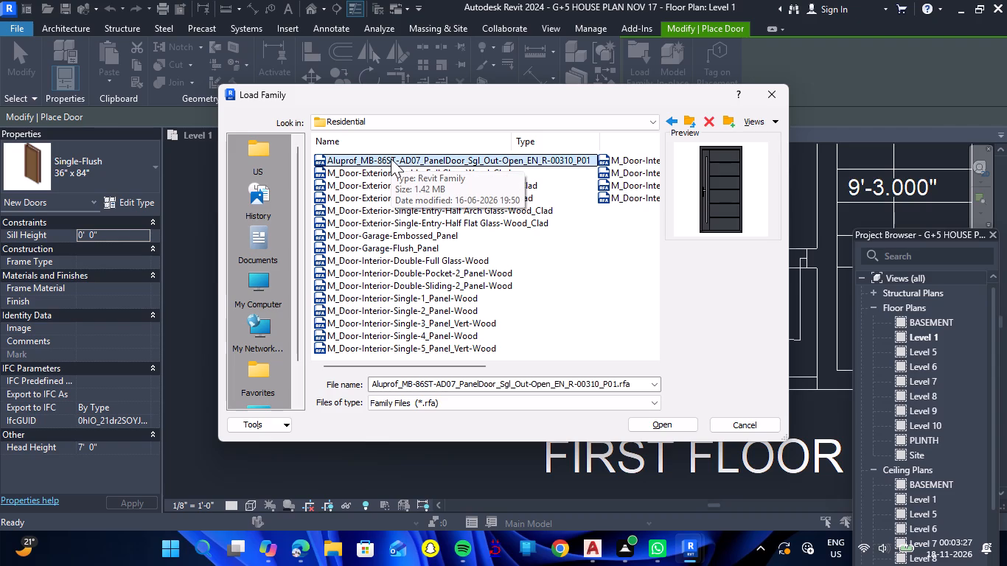
{"action": "left_click", "coordinate": [391, 158]}
{"action": "left_click", "coordinate": [389, 158]}
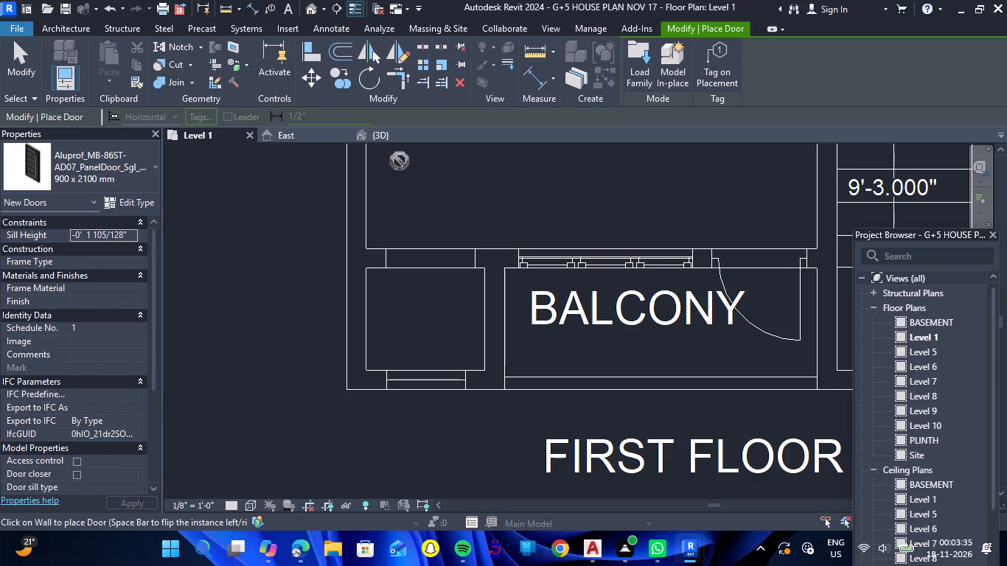
Measure the width of the balcony door opening on the Level 1 plan.
{"action": "scroll", "coordinate": [478, 214], "scroll_direction": "down", "scroll_amount": 4}
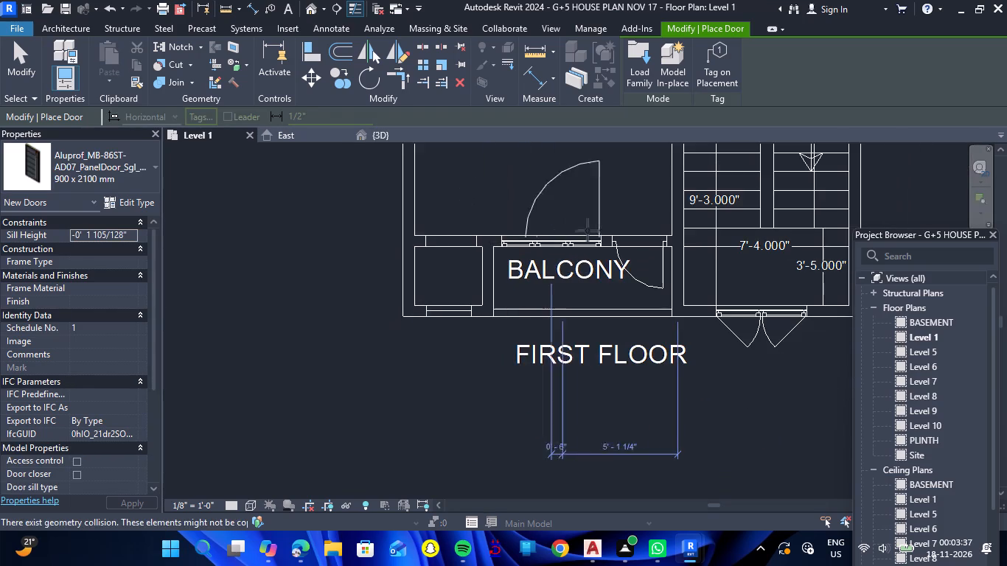
{"action": "scroll", "coordinate": [658, 232], "scroll_direction": "up", "scroll_amount": 6}
{"action": "scroll", "coordinate": [582, 242], "scroll_direction": "up", "scroll_amount": 3}
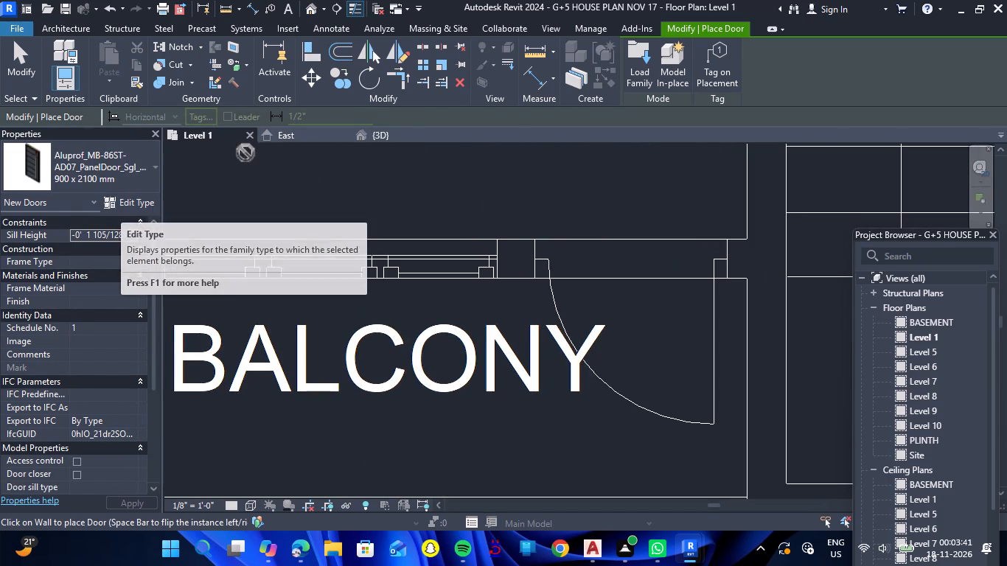
{"action": "left_click", "coordinate": [226, 10]}
{"action": "scroll", "coordinate": [593, 237], "scroll_direction": "up", "scroll_amount": 2}
{"action": "left_click", "coordinate": [518, 267]}
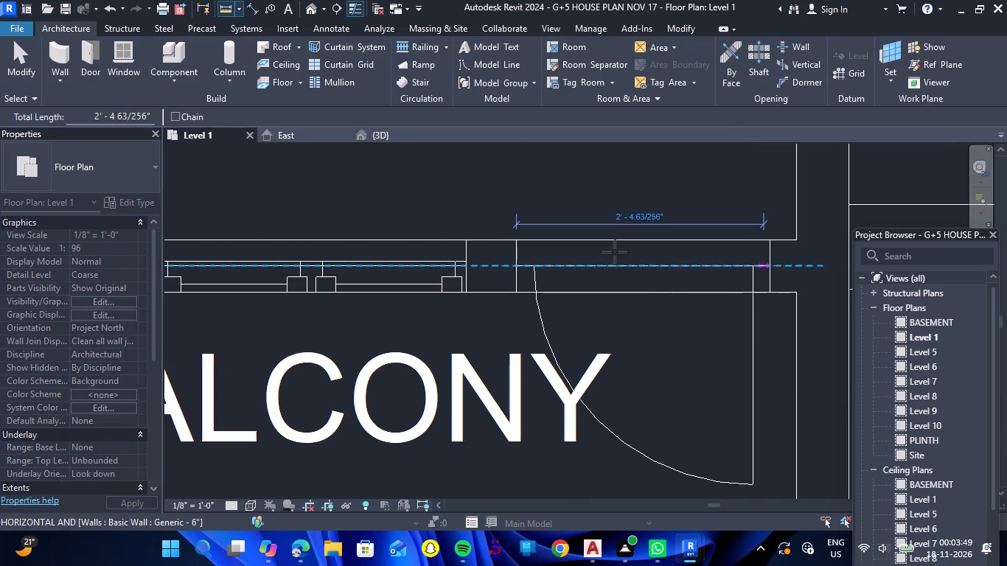
{"action": "key", "text": "Escape"}
Restart door placement and duplicate the Aluprof panel door's 900 x 2100 mm type under the name 2'5".
{"action": "left_click", "coordinate": [116, 64]}
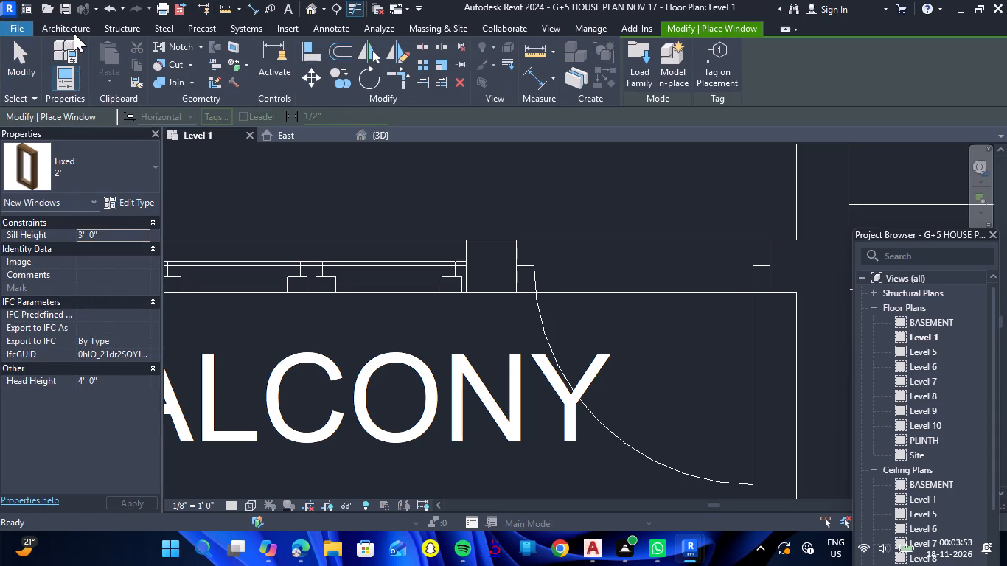
{"action": "left_click", "coordinate": [76, 31]}
{"action": "left_click", "coordinate": [91, 61]}
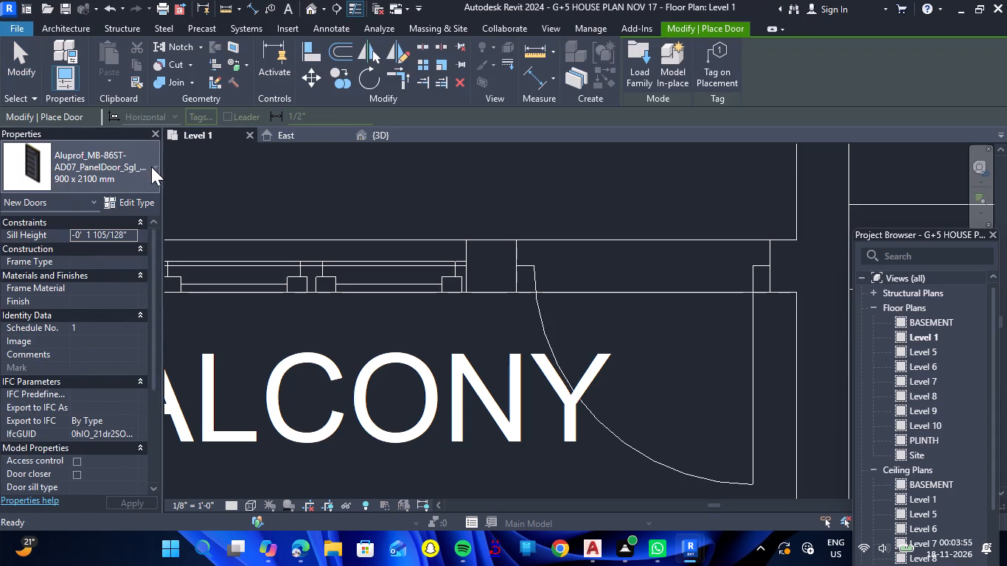
{"action": "left_click", "coordinate": [140, 201]}
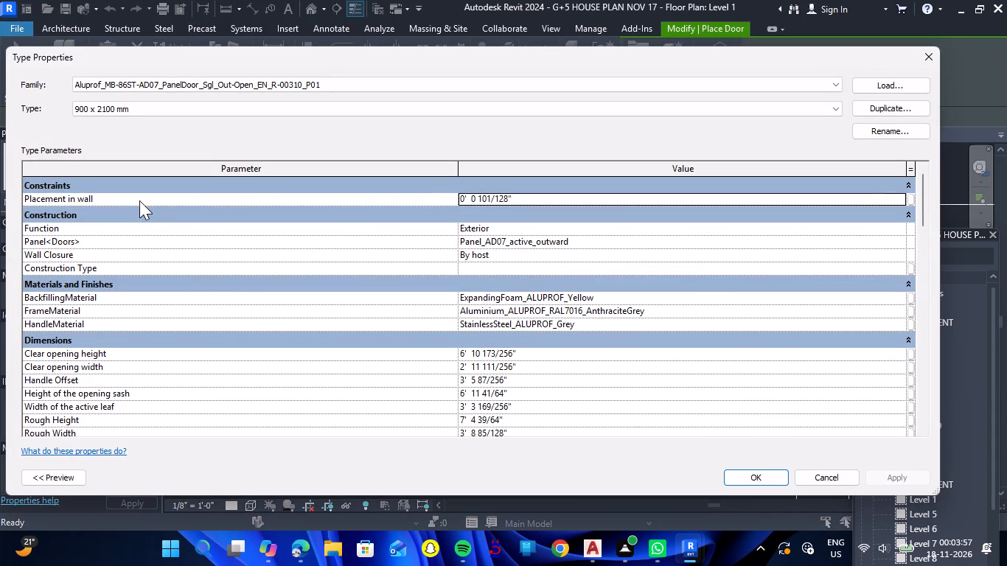
{"action": "left_click", "coordinate": [878, 105]}
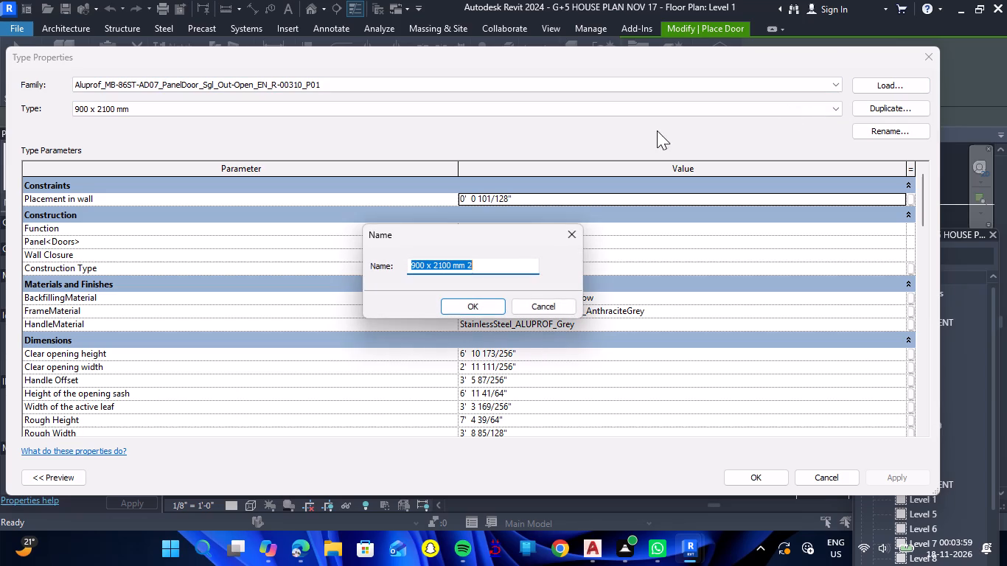
{"action": "key", "text": "BackSpace"}
{"action": "type", "text": "2'5"}
{"action": "key", "text": "shift+quotedbl"}
{"action": "key", "text": "Return"}
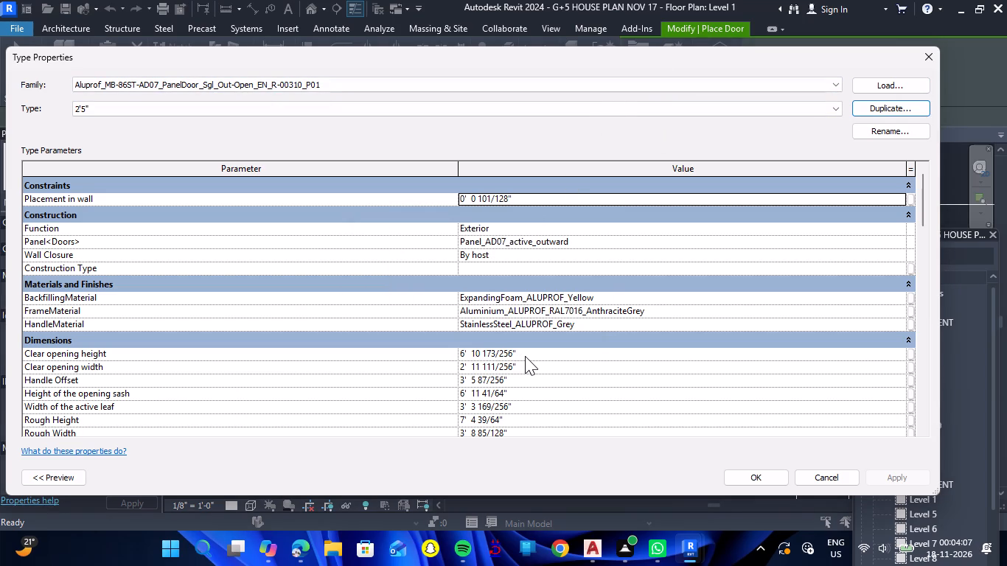
Set the Width of the 2'5" door type to 2'5" and accept the type properties.
{"action": "scroll", "coordinate": [525, 352], "scroll_direction": "down", "scroll_amount": 2}
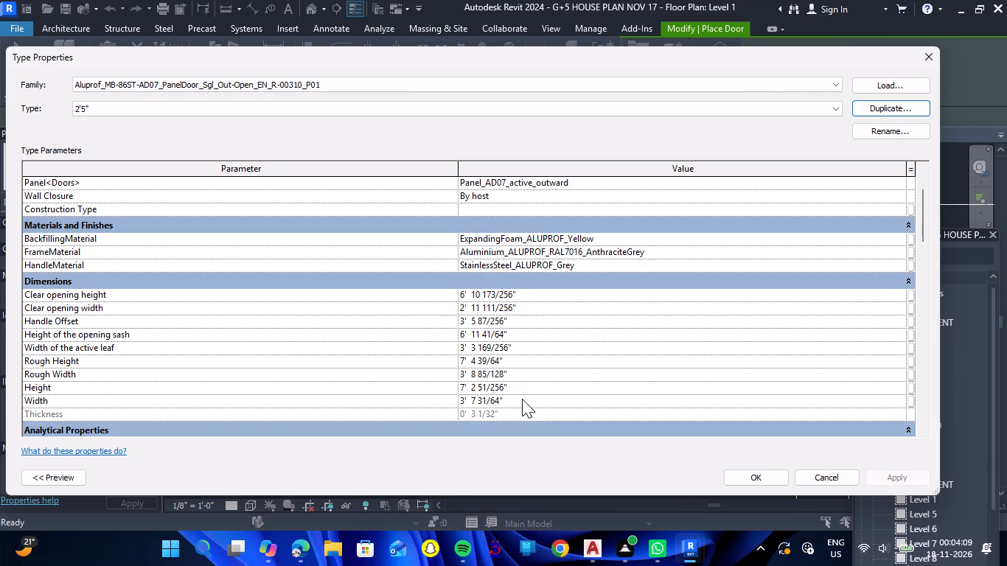
{"action": "left_click", "coordinate": [522, 399]}
{"action": "type", "text": "2'5"}
{"action": "key", "text": "shift+quotedbl"}
{"action": "key", "text": "Return"}
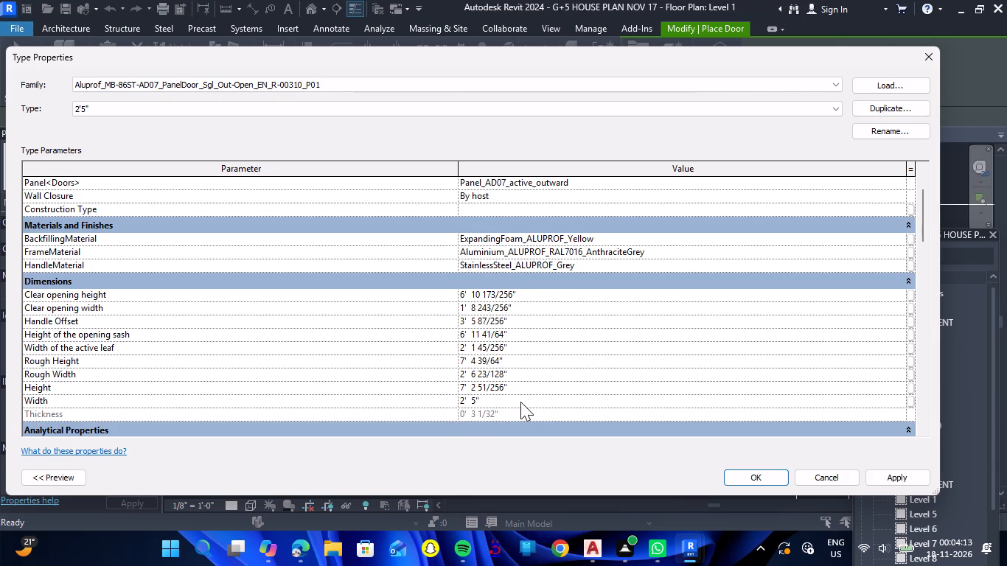
{"action": "left_click", "coordinate": [764, 479]}
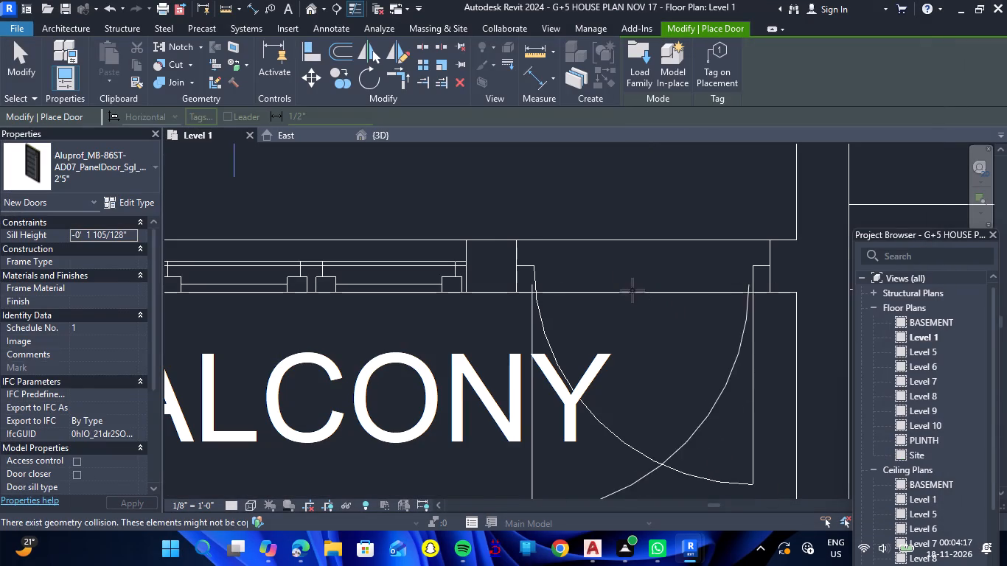
Place the 2'5" Aluprof panel door in the wall opening between the bedroom and the balcony.
{"action": "left_click", "coordinate": [646, 242]}
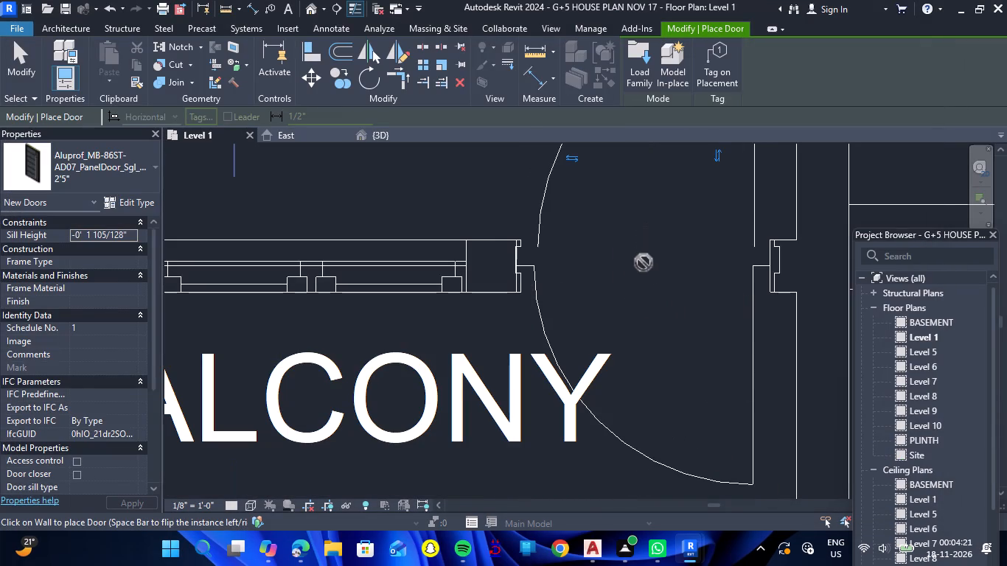
Duplicate the Aluprof panel door's 2'5" type under the name 3'.
{"action": "scroll", "coordinate": [646, 321], "scroll_direction": "down", "scroll_amount": 17}
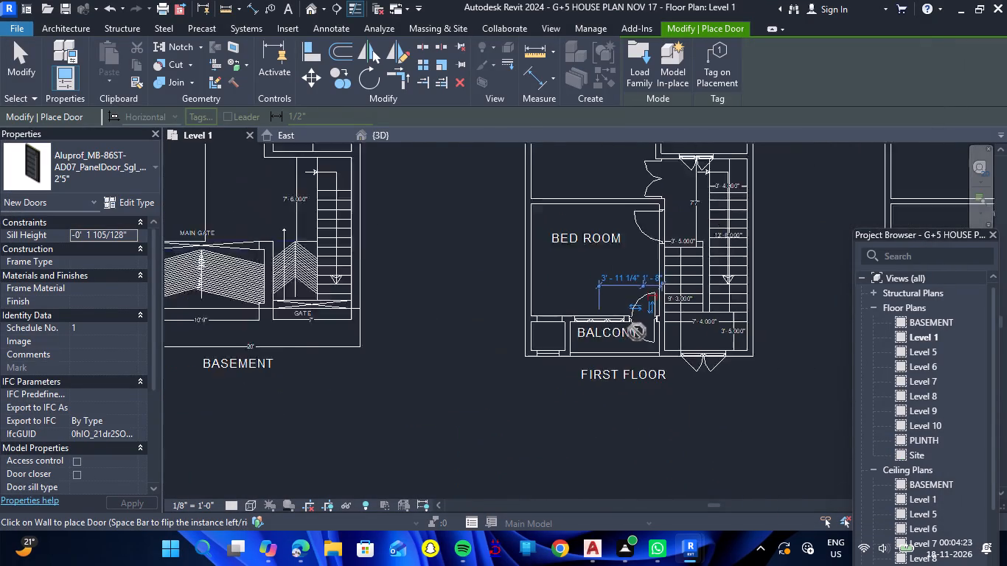
{"action": "scroll", "coordinate": [652, 209], "scroll_direction": "up", "scroll_amount": 14}
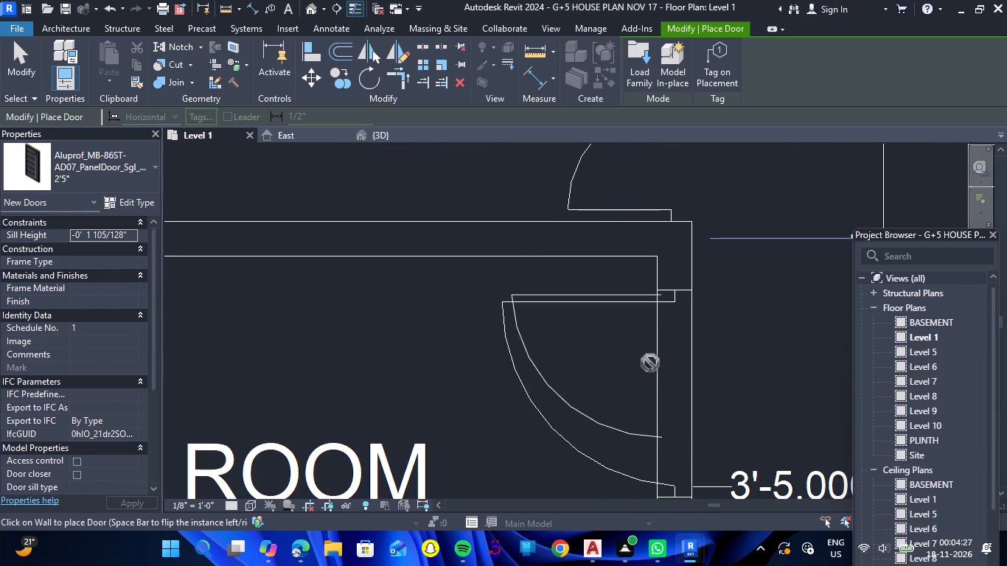
{"action": "left_click", "coordinate": [136, 203]}
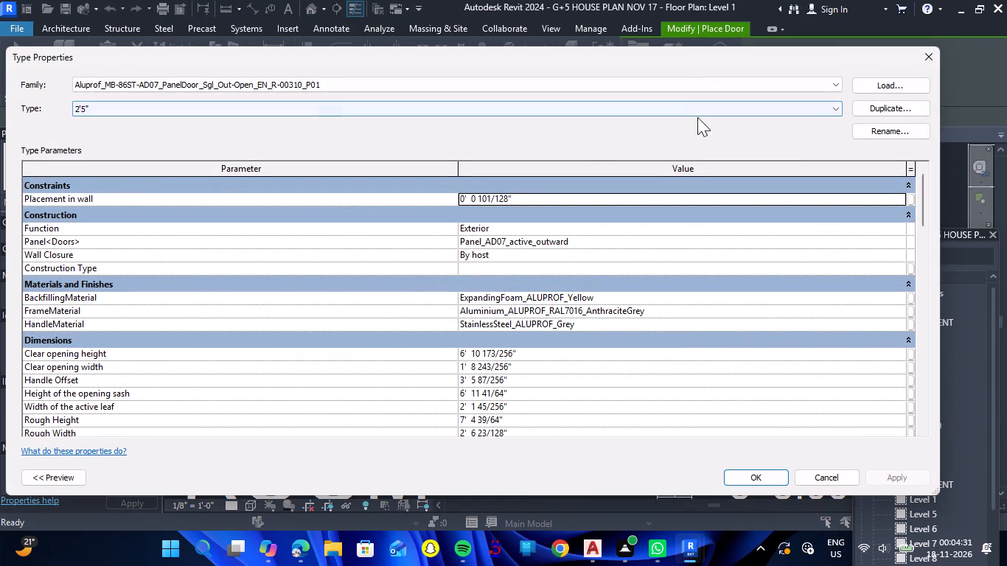
{"action": "left_click", "coordinate": [896, 110]}
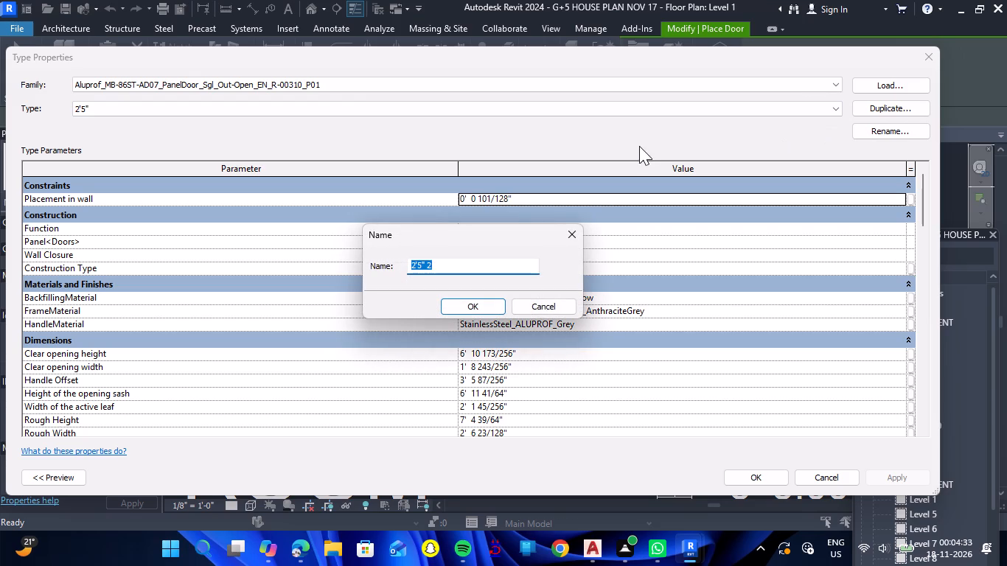
{"action": "type", "text": "3'"}
{"action": "key", "text": "Return"}
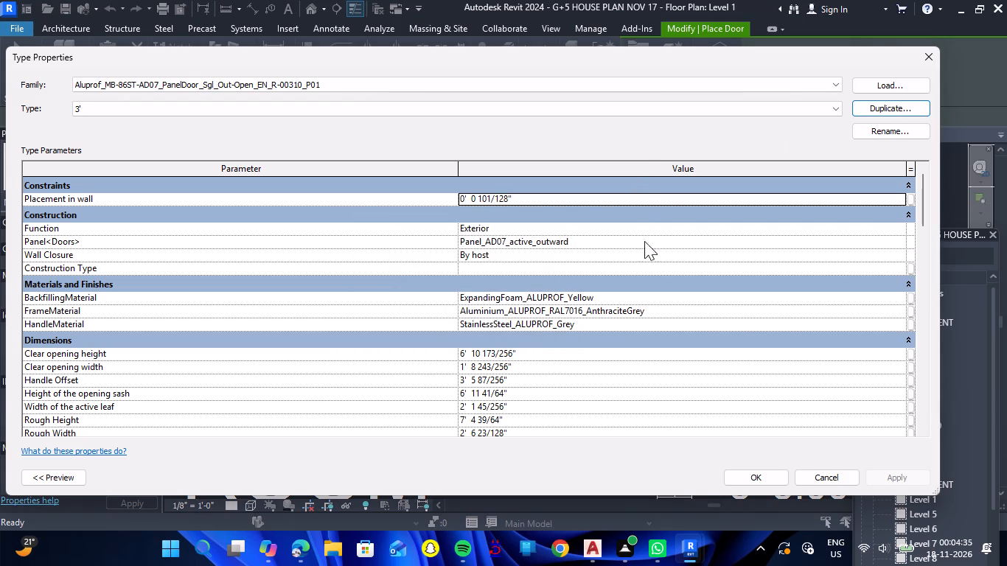
Set the Width of the 3' door type to 3' and accept the type properties.
{"action": "scroll", "coordinate": [539, 359], "scroll_direction": "down", "scroll_amount": 3}
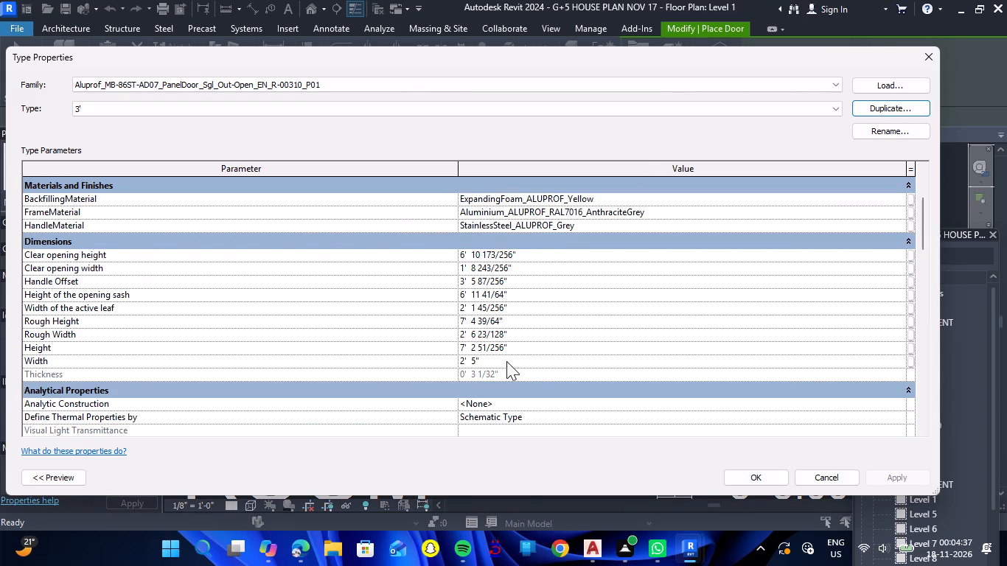
{"action": "double_click", "coordinate": [506, 363]}
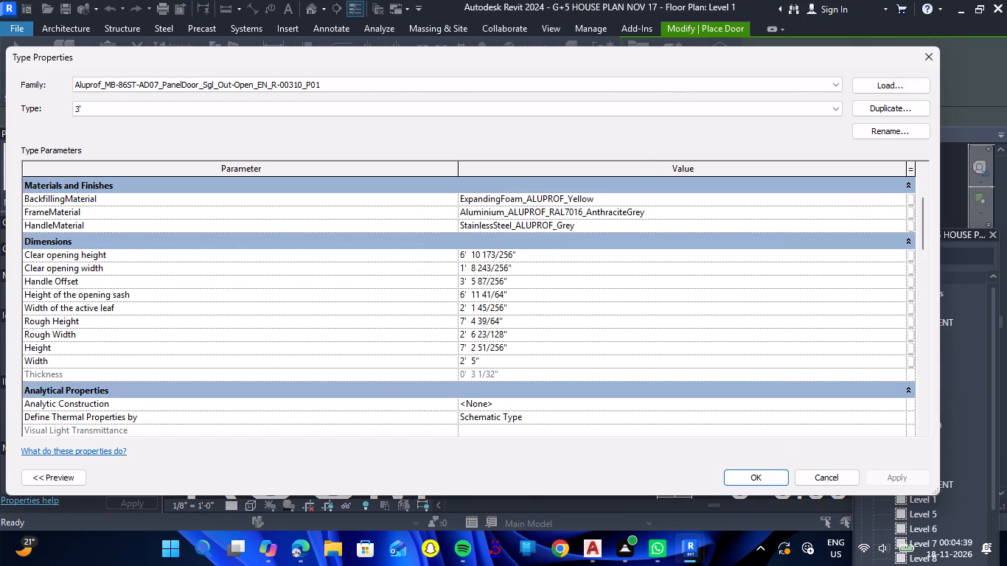
{"action": "key", "text": "BackSpace"}
{"action": "key", "text": "BackSpace"}
{"action": "key", "text": "BackSpace"}
{"action": "key", "text": "BackSpace"}
{"action": "key", "text": "BackSpace"}
{"action": "key", "text": "BackSpace"}
{"action": "key", "text": "BackSpace"}
{"action": "key", "text": "BackSpace"}
{"action": "key", "text": "BackSpace"}
{"action": "key", "text": "BackSpace"}
{"action": "key", "text": "BackSpace"}
{"action": "key", "text": "BackSpace"}
{"action": "key", "text": "BackSpace"}
{"action": "key", "text": "BackSpace"}
{"action": "key", "text": "BackSpace"}
{"action": "key", "text": "BackSpace"}
{"action": "key", "text": "BackSpace"}
{"action": "key", "text": "BackSpace"}
{"action": "key", "text": "BackSpace"}
{"action": "key", "text": "BackSpace"}
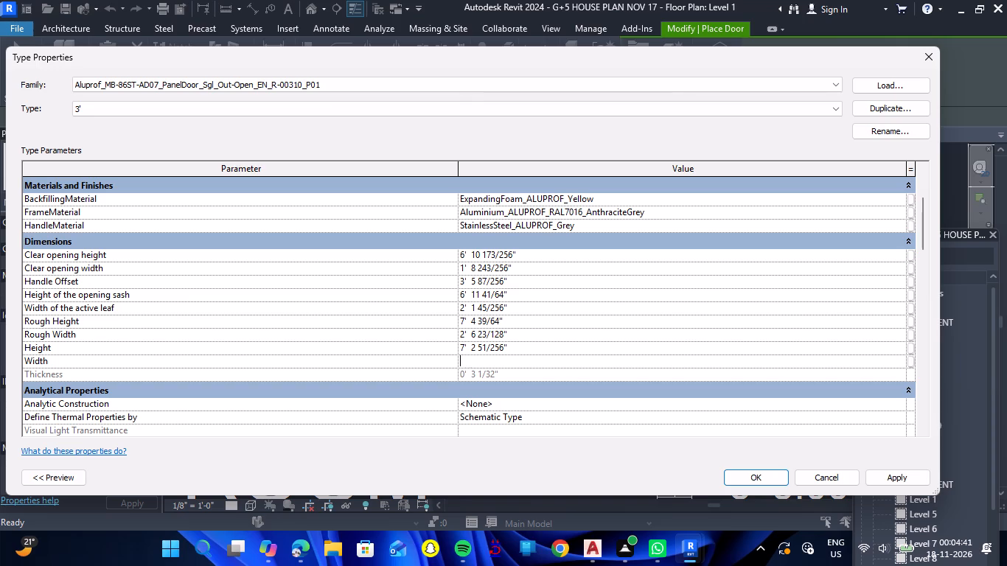
{"action": "type", "text": "3'"}
{"action": "key", "text": "Return"}
{"action": "left_click", "coordinate": [760, 476]}
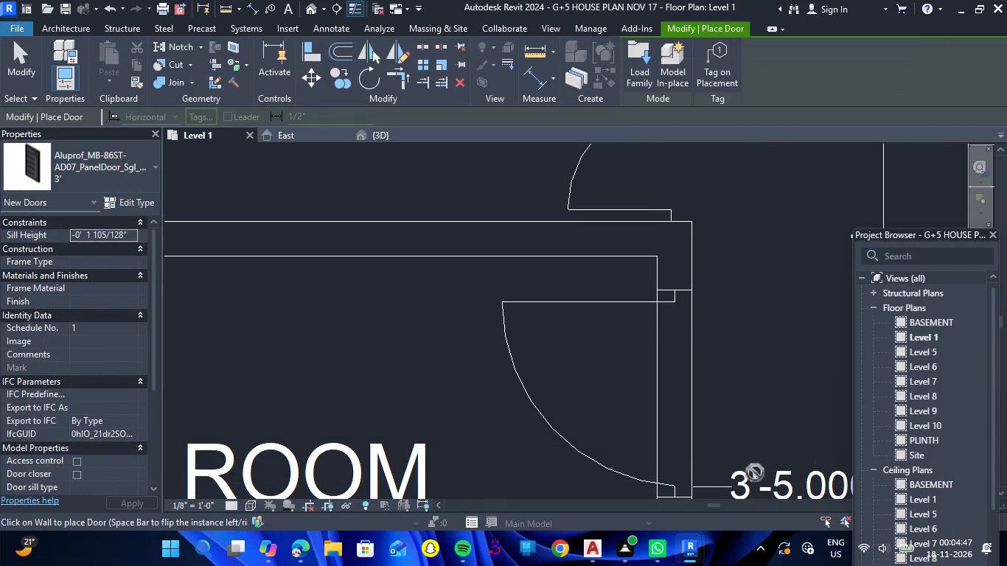
Place 3' Aluprof panel doors in the front bedroom's stair-side opening and the rear bedroom's opening off the lobby.
{"action": "left_click", "coordinate": [656, 388]}
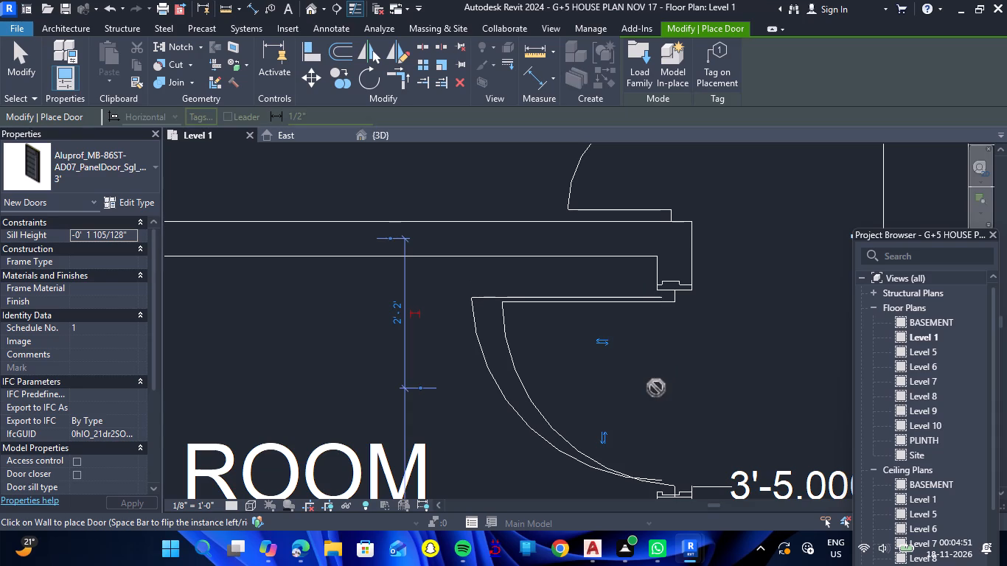
{"action": "scroll", "coordinate": [656, 389], "scroll_direction": "down", "scroll_amount": 12}
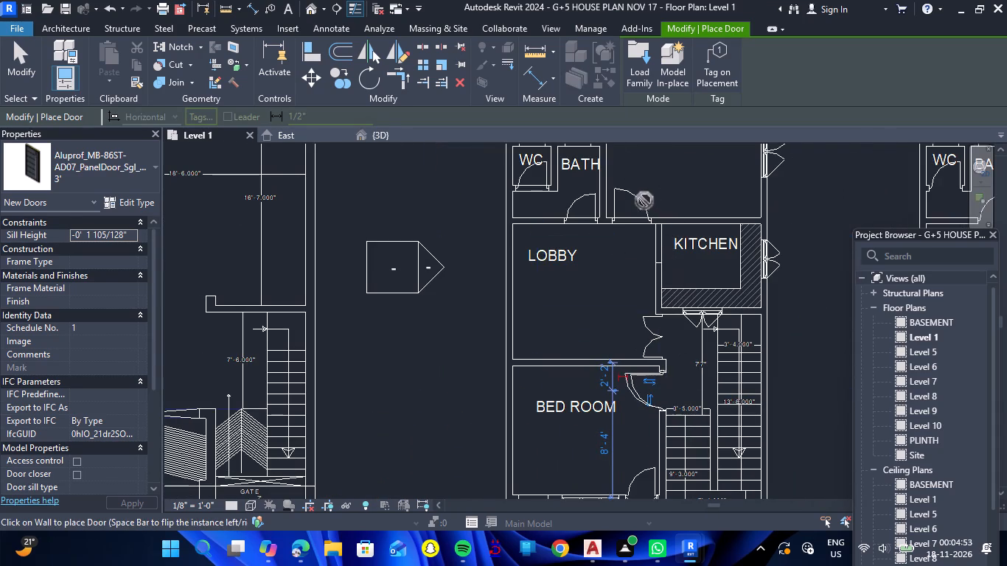
{"action": "scroll", "coordinate": [627, 187], "scroll_direction": "up", "scroll_amount": 12}
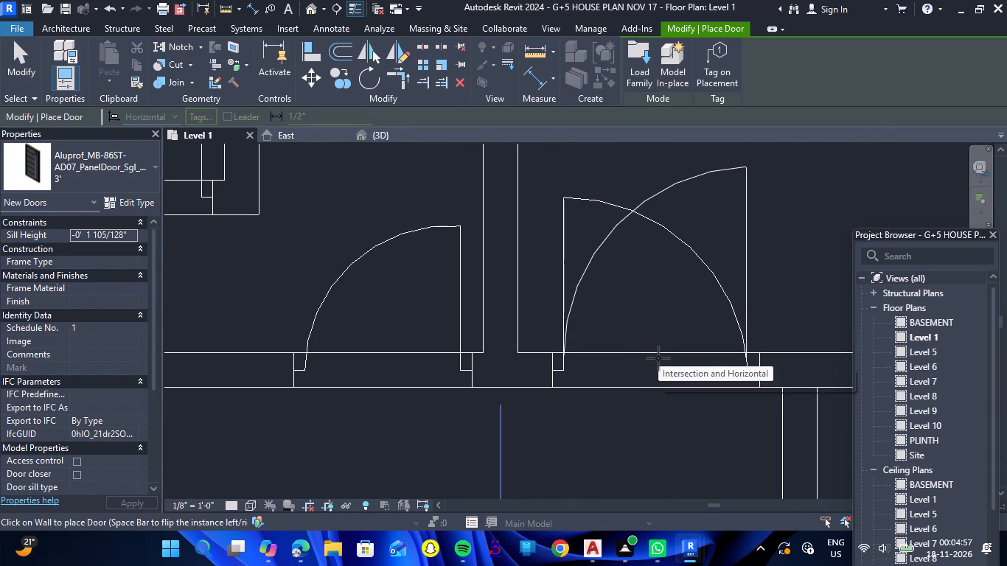
{"action": "double_click", "coordinate": [658, 358]}
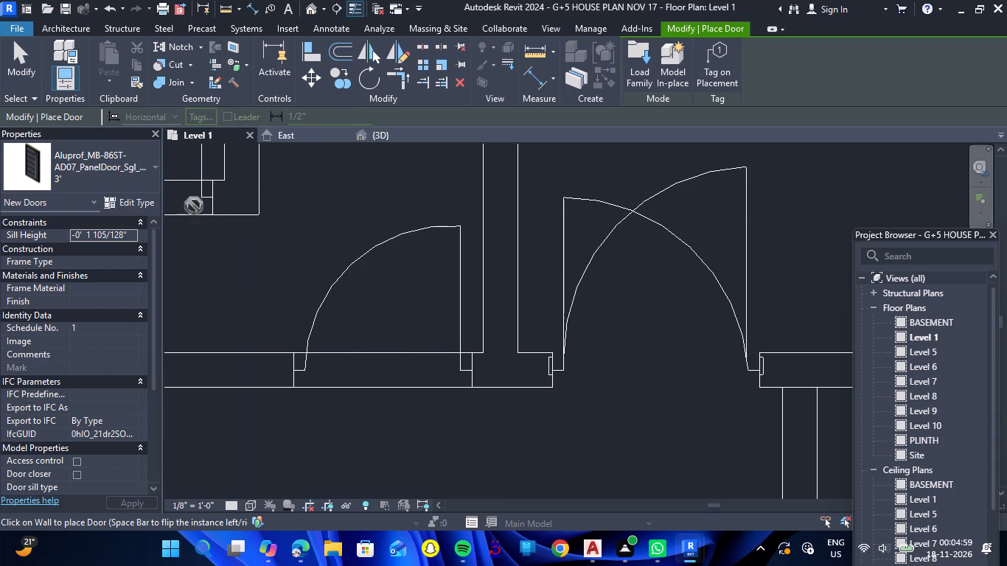
Switch to the 2'5" Aluprof door type and place it in the lobby-to-bath opening and the WC opening.
{"action": "left_click", "coordinate": [154, 167]}
{"action": "scroll", "coordinate": [117, 237], "scroll_direction": "up", "scroll_amount": 1}
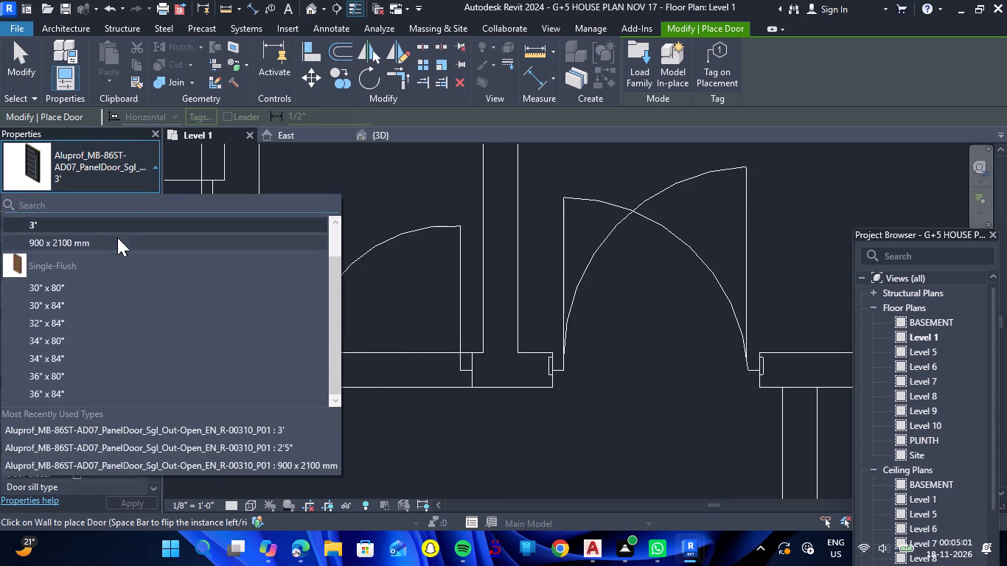
{"action": "left_click", "coordinate": [116, 254]}
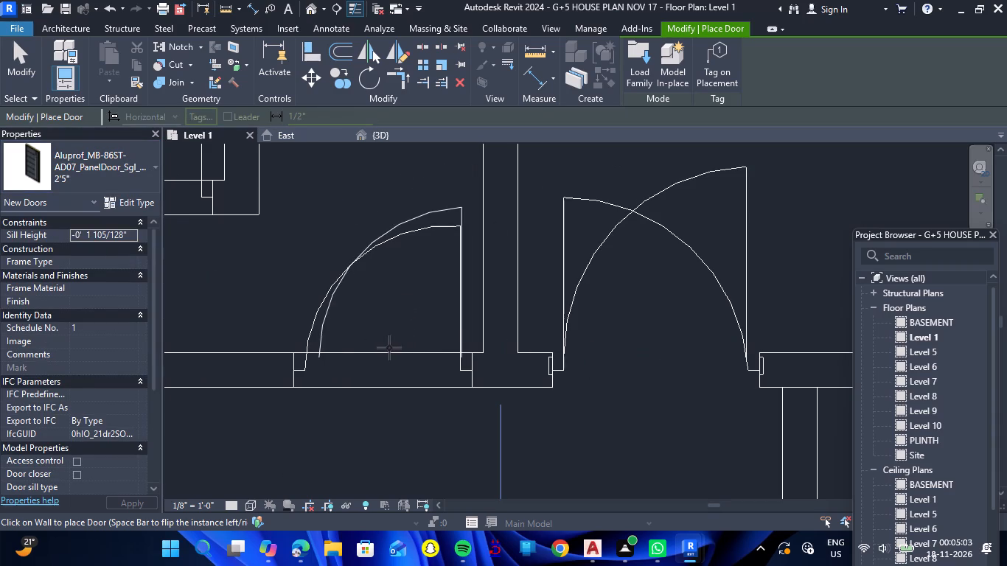
{"action": "left_click", "coordinate": [388, 350]}
{"action": "scroll", "coordinate": [419, 371], "scroll_direction": "down", "scroll_amount": 6}
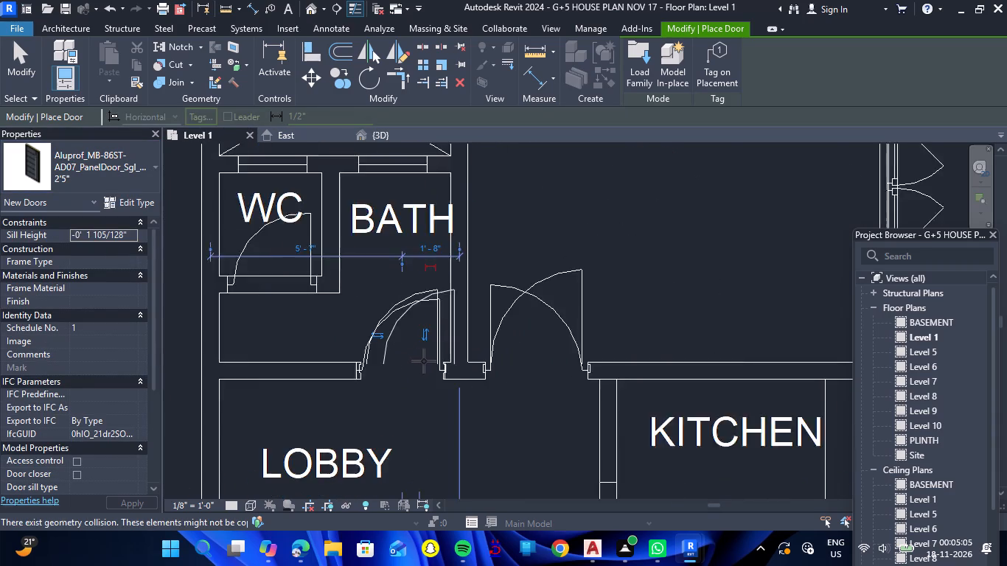
{"action": "scroll", "coordinate": [285, 269], "scroll_direction": "up", "scroll_amount": 6}
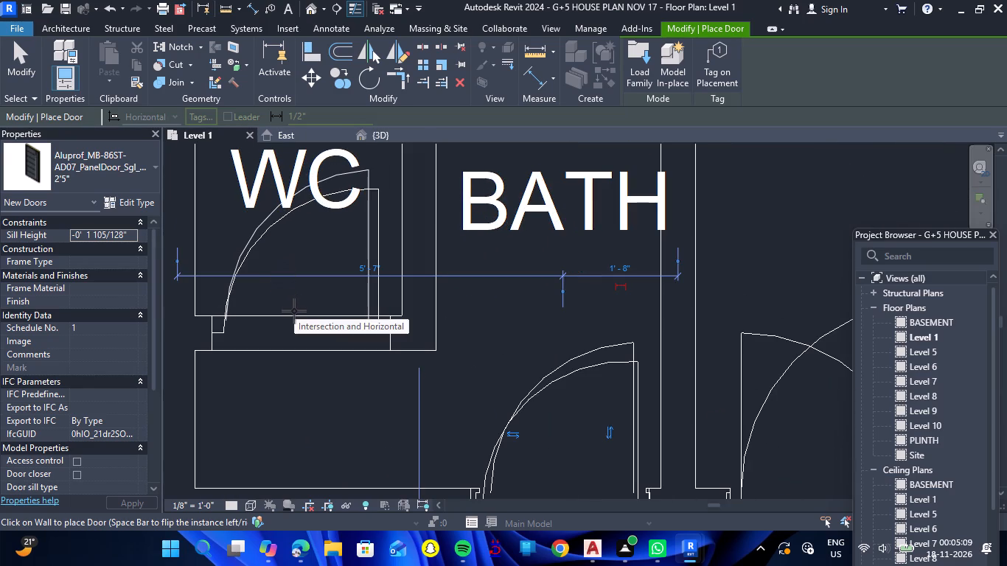
{"action": "left_click", "coordinate": [293, 311]}
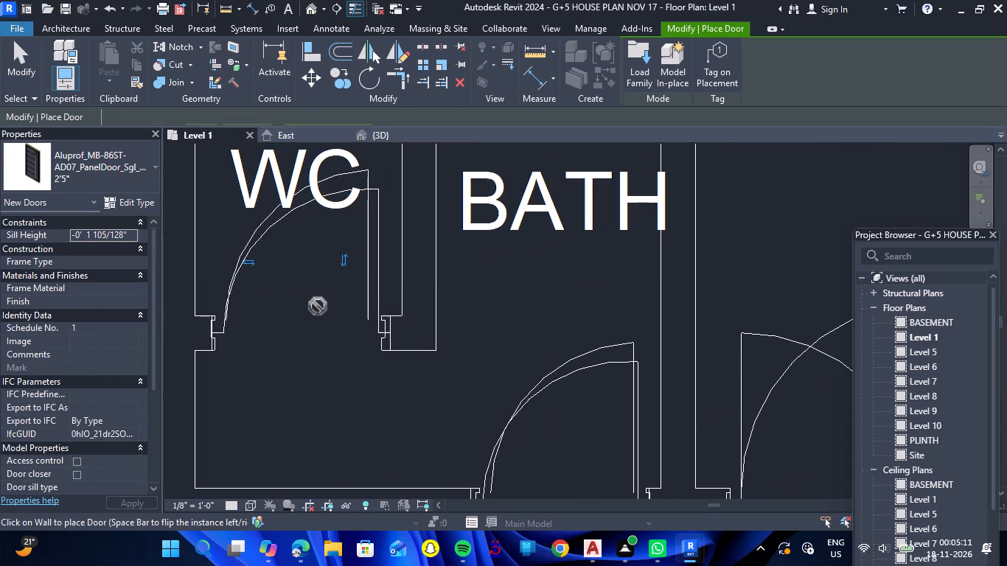
Place a 2'5" Aluprof panel door in the front bedroom's opening to the small room beside the balcony.
{"action": "scroll", "coordinate": [330, 301], "scroll_direction": "down", "scroll_amount": 11}
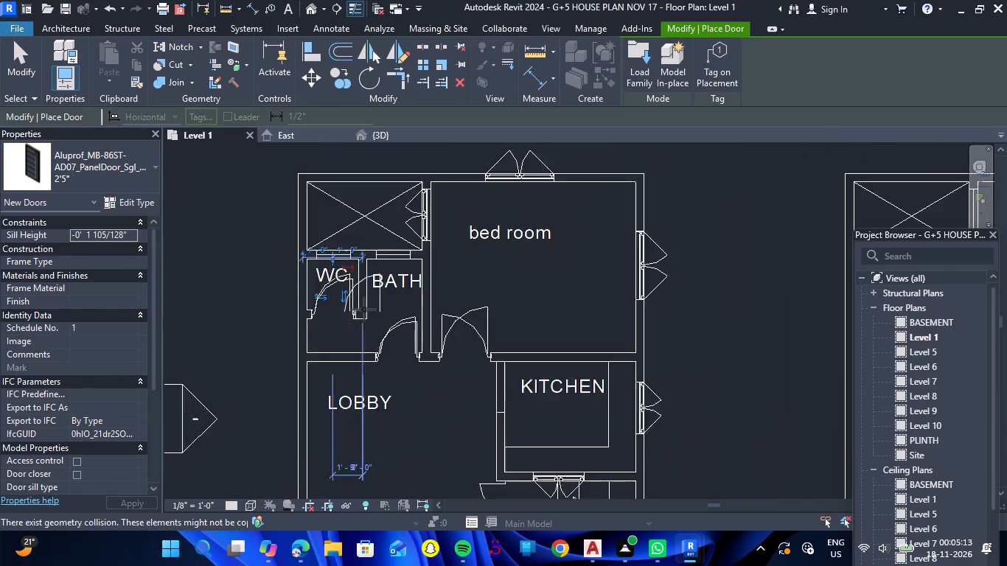
{"action": "scroll", "coordinate": [364, 310], "scroll_direction": "down", "scroll_amount": 7}
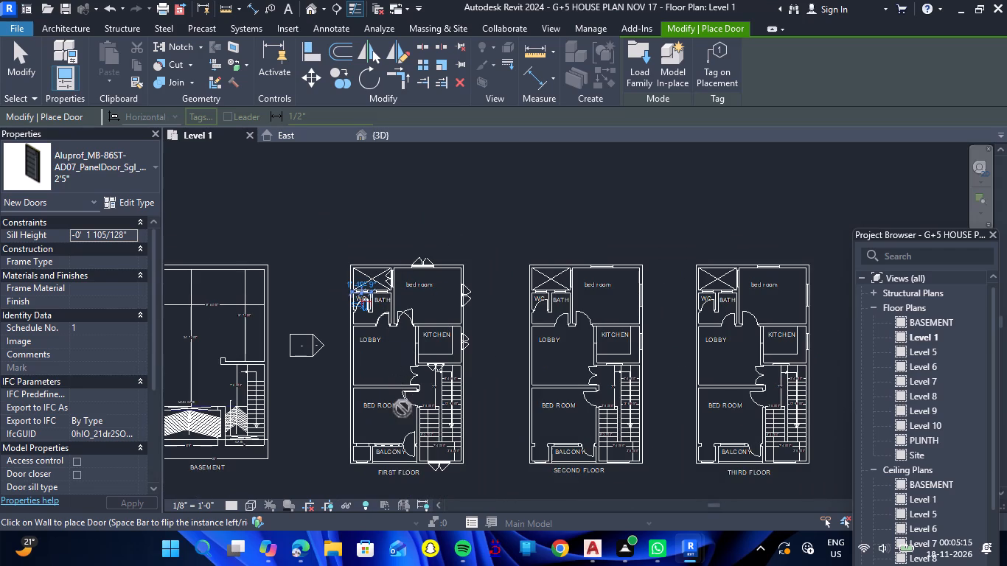
{"action": "scroll", "coordinate": [369, 452], "scroll_direction": "up", "scroll_amount": 13}
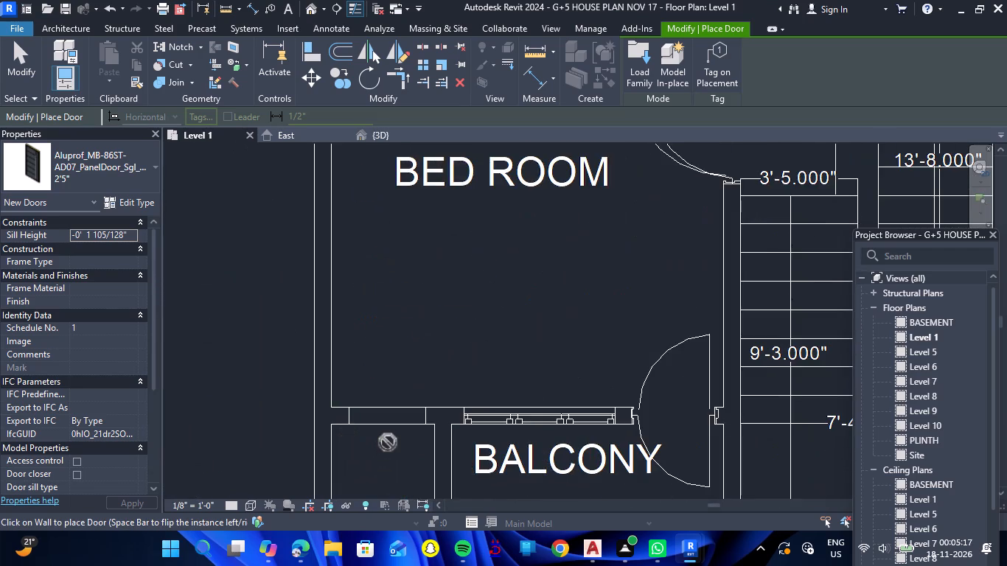
{"action": "scroll", "coordinate": [390, 439], "scroll_direction": "up", "scroll_amount": 4}
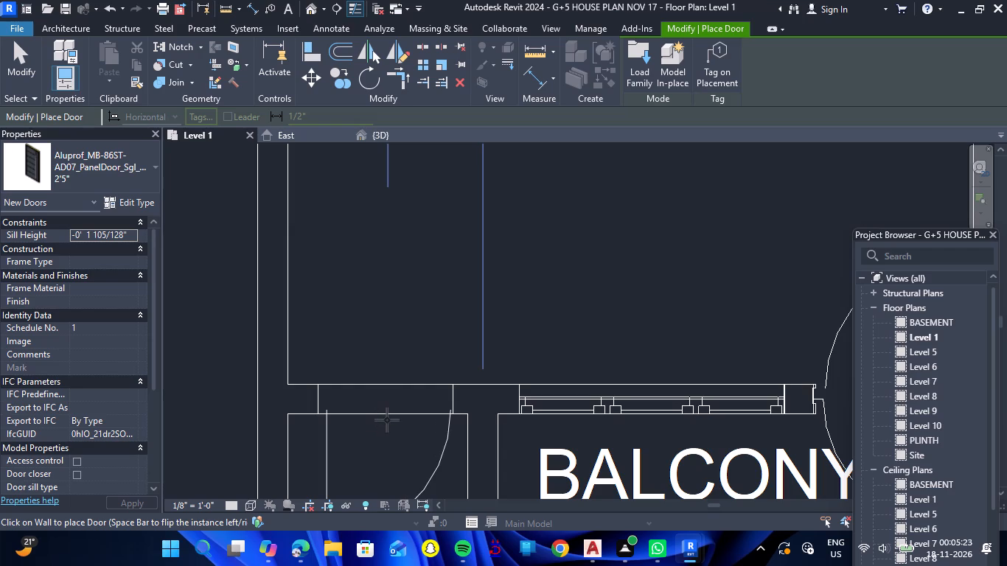
{"action": "left_click", "coordinate": [387, 420]}
Start loading a door family for the lobby entrance and open the Revit 2024 folder on the Desktop.
{"action": "scroll", "coordinate": [341, 323], "scroll_direction": "down", "scroll_amount": 5}
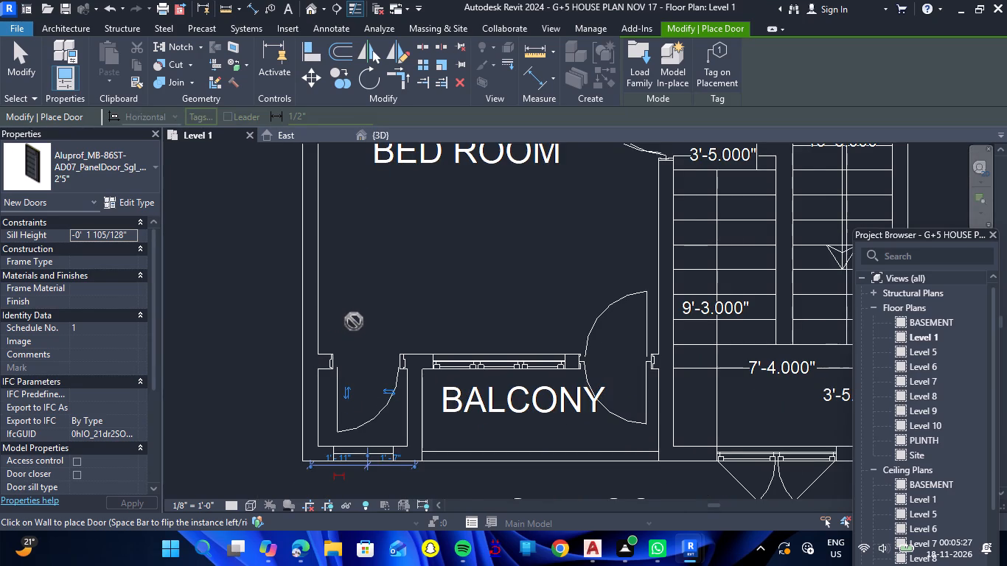
{"action": "scroll", "coordinate": [362, 319], "scroll_direction": "down", "scroll_amount": 2}
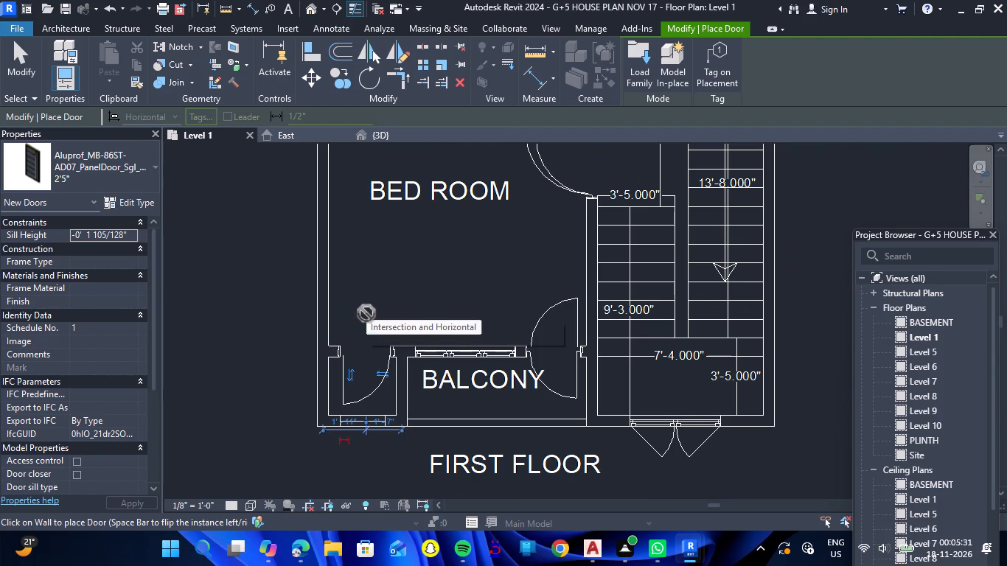
{"action": "scroll", "coordinate": [368, 318], "scroll_direction": "down", "scroll_amount": 4}
{"action": "scroll", "coordinate": [423, 285], "scroll_direction": "down", "scroll_amount": 6}
{"action": "scroll", "coordinate": [445, 219], "scroll_direction": "up", "scroll_amount": 5}
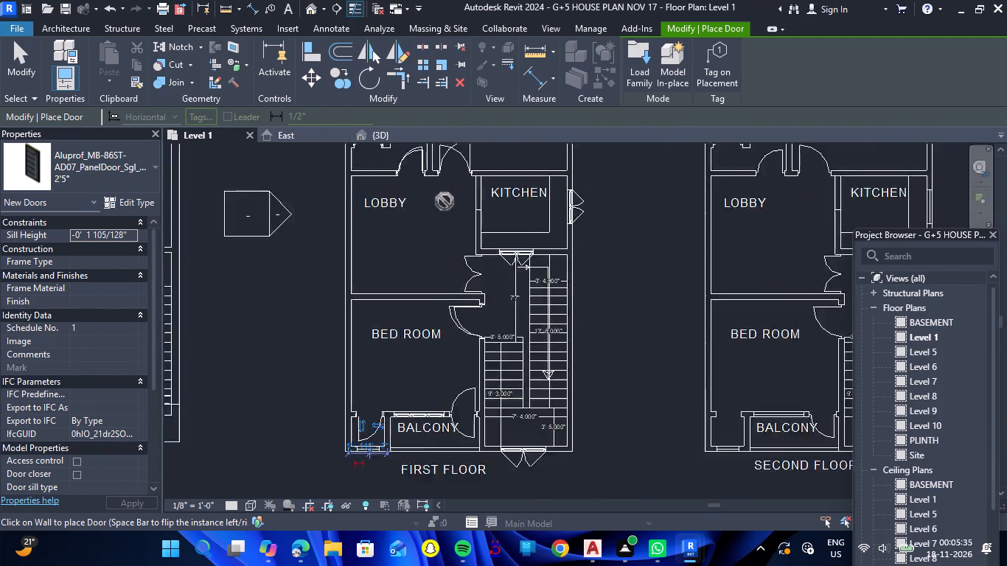
{"action": "scroll", "coordinate": [445, 201], "scroll_direction": "up", "scroll_amount": 2}
{"action": "scroll", "coordinate": [459, 209], "scroll_direction": "down", "scroll_amount": 2}
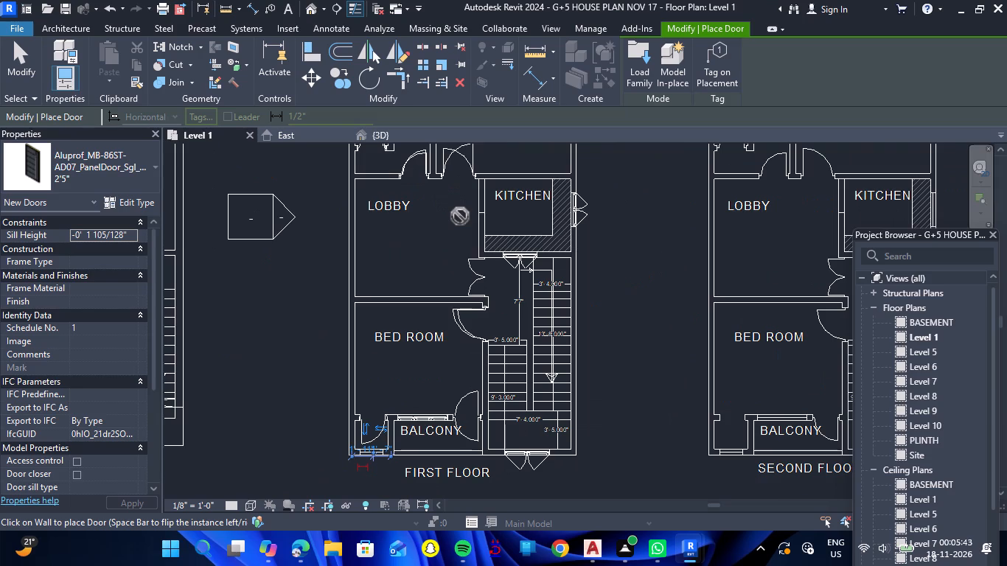
{"action": "left_click", "coordinate": [644, 83]}
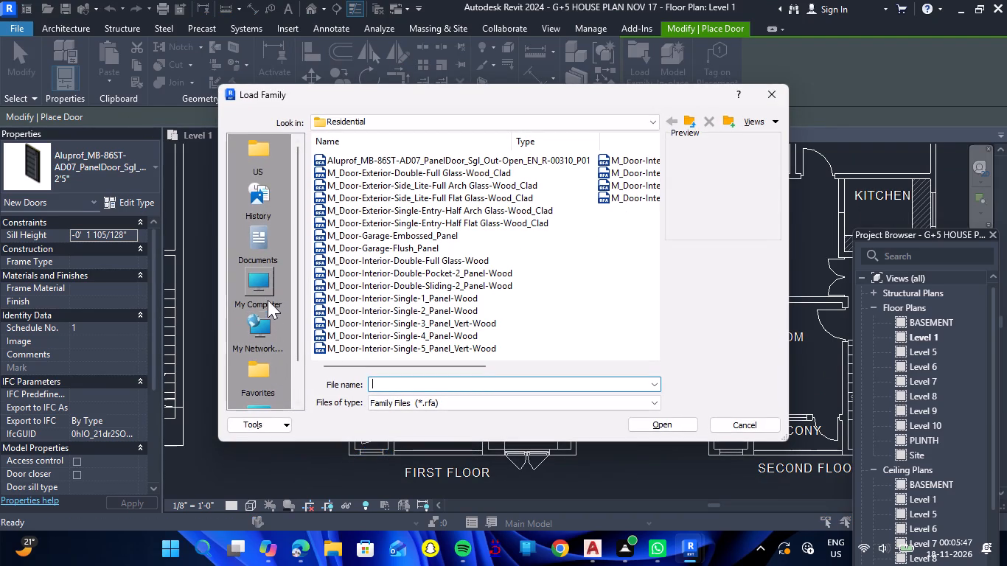
{"action": "scroll", "coordinate": [264, 287], "scroll_direction": "down", "scroll_amount": 3}
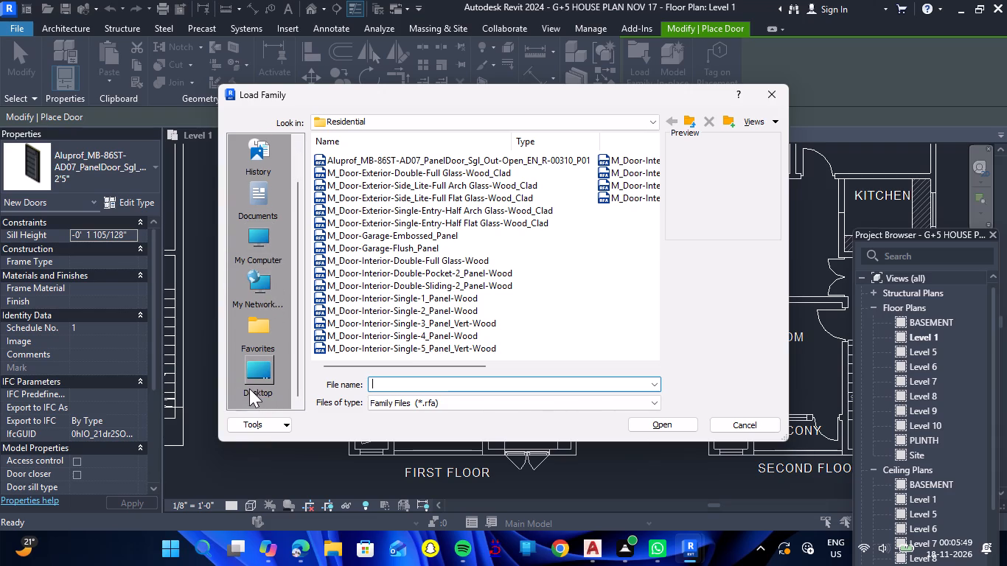
{"action": "left_click", "coordinate": [257, 378]}
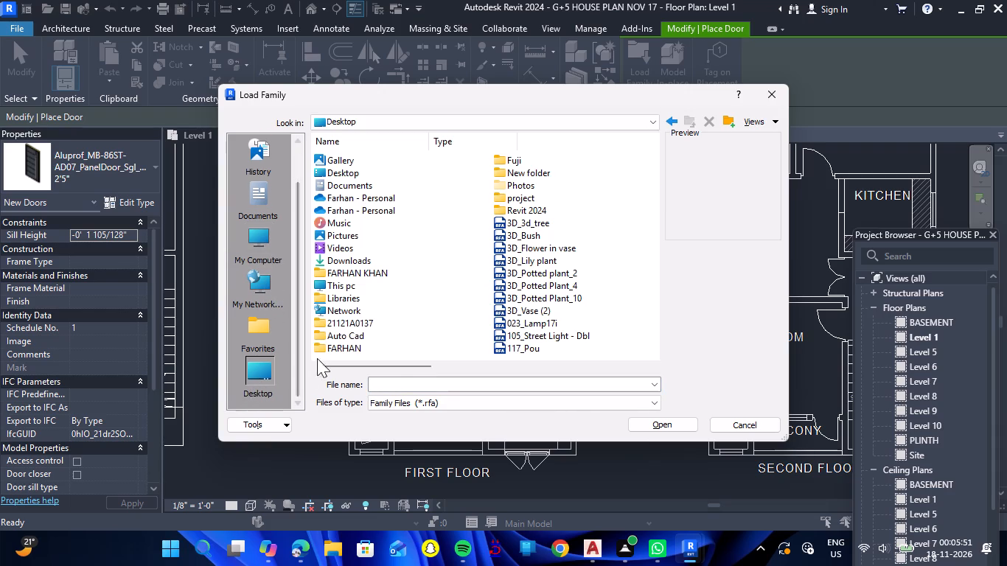
{"action": "double_click", "coordinate": [515, 209]}
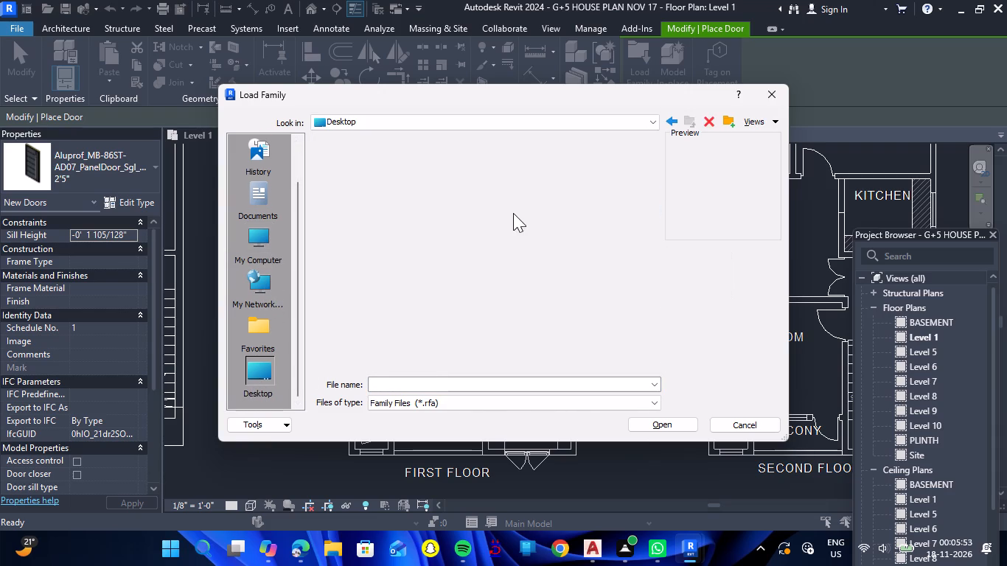
{"action": "scroll", "coordinate": [511, 212], "scroll_direction": "down", "scroll_amount": 1}
Compare the previews of the exterior door families and load the ExtDbl (8) double door into the project.
{"action": "left_click", "coordinate": [447, 336]}
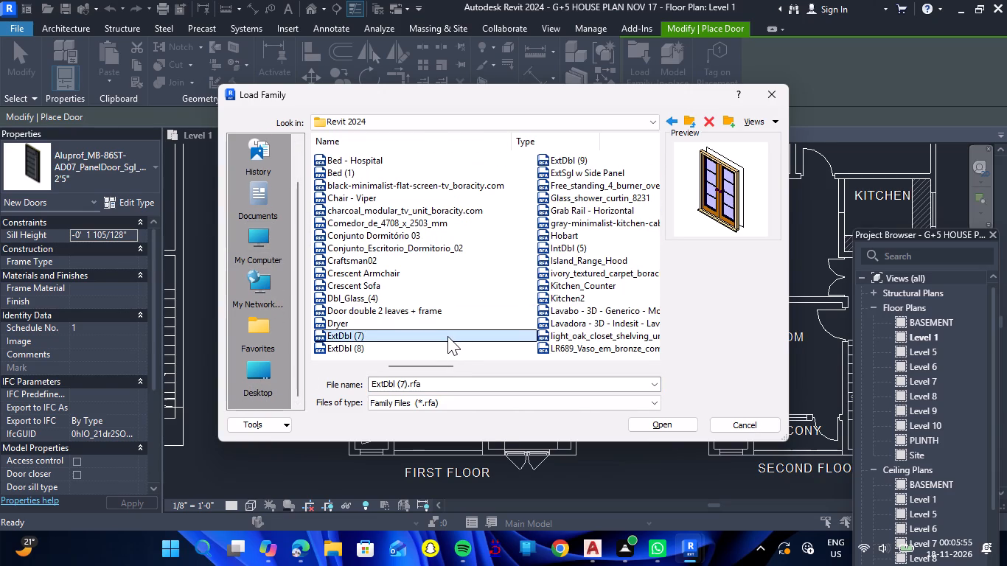
{"action": "key", "text": "Down"}
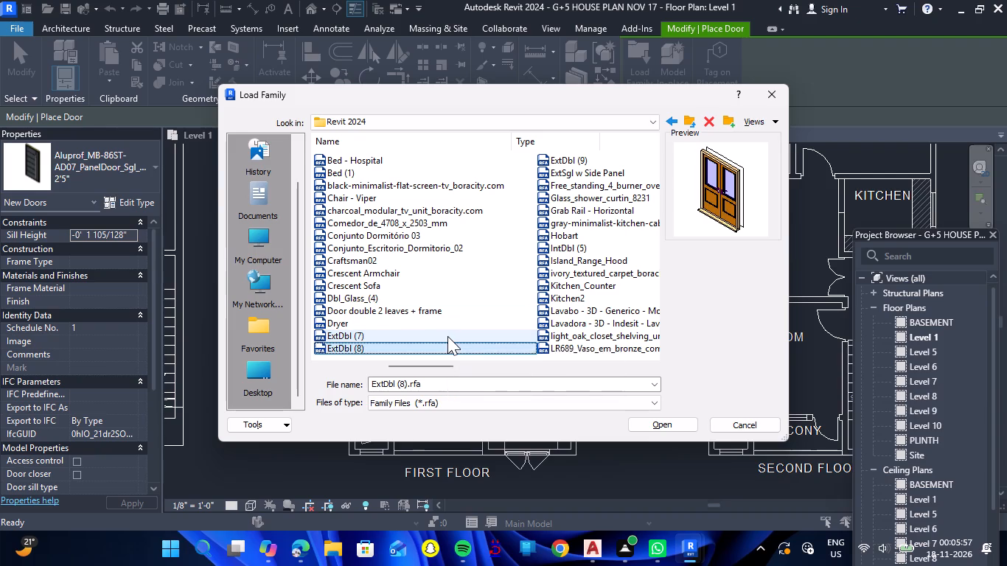
{"action": "key", "text": "Down"}
{"action": "key", "text": "Down"}
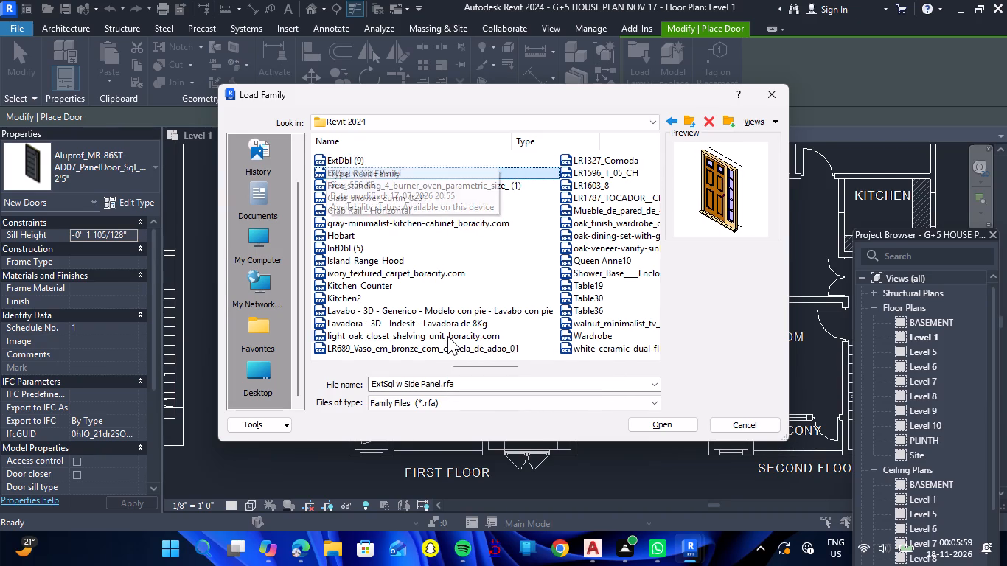
{"action": "key", "text": "Up"}
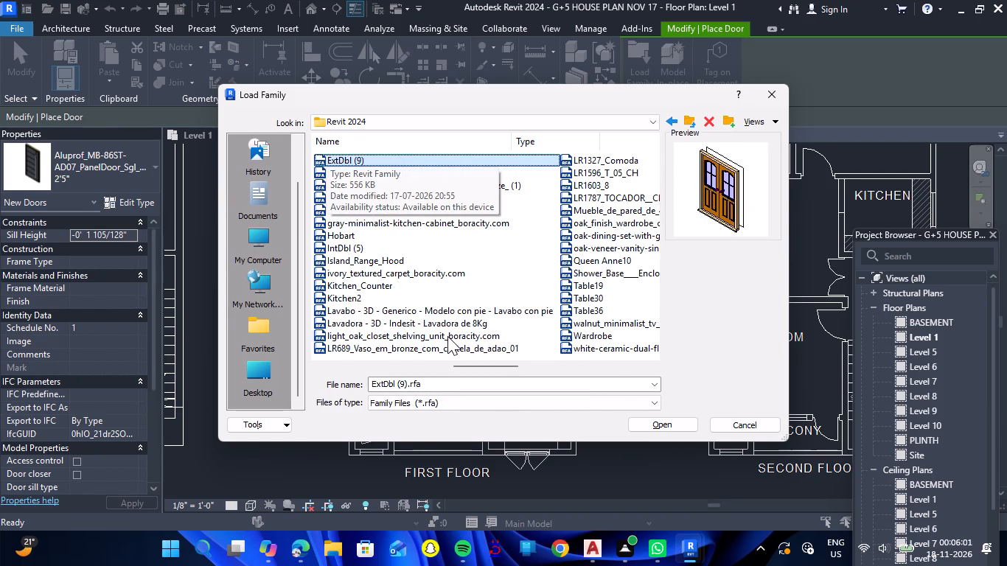
{"action": "key", "text": "Down"}
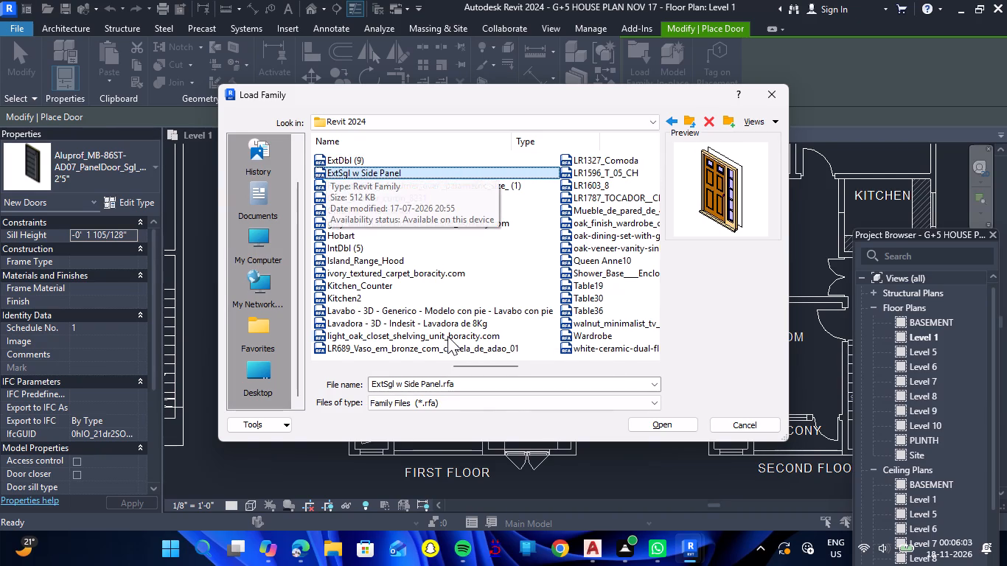
{"action": "key", "text": "Down"}
{"action": "key", "text": "Up"}
{"action": "key", "text": "Up"}
{"action": "key", "text": "Up"}
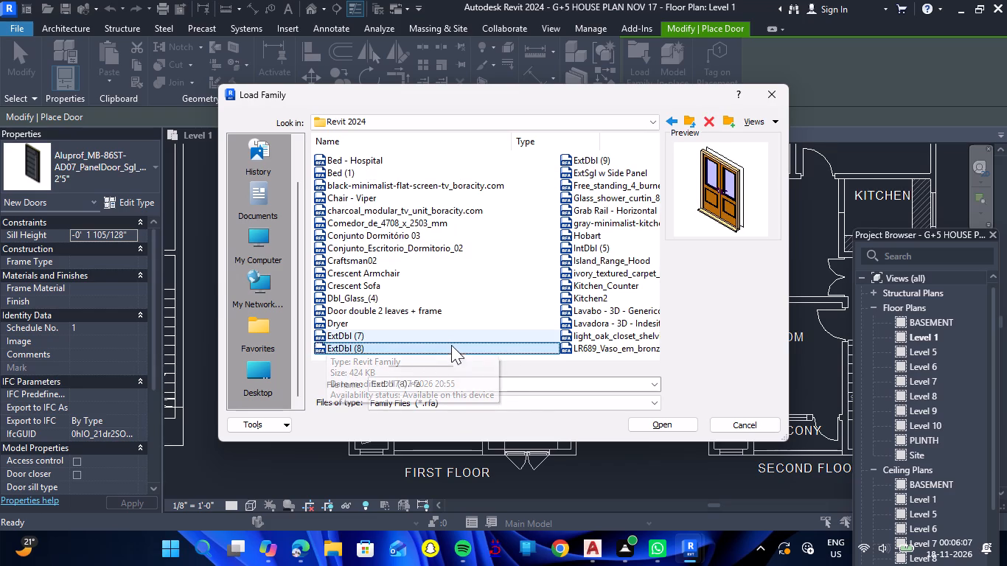
{"action": "left_click", "coordinate": [452, 347]}
{"action": "left_click", "coordinate": [452, 347]}
{"action": "double_click", "coordinate": [452, 347]}
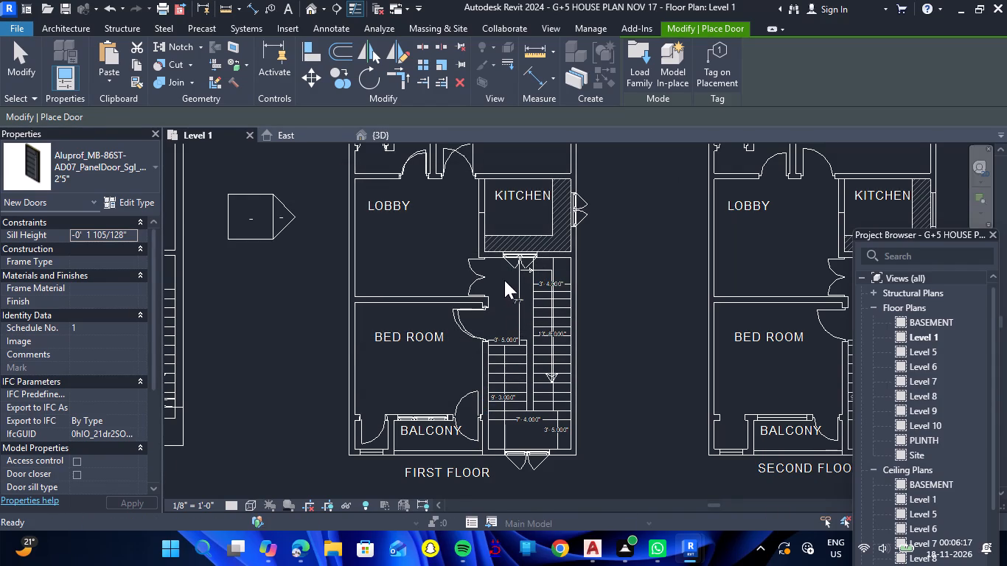
{"action": "scroll", "coordinate": [481, 270], "scroll_direction": "up", "scroll_amount": 5}
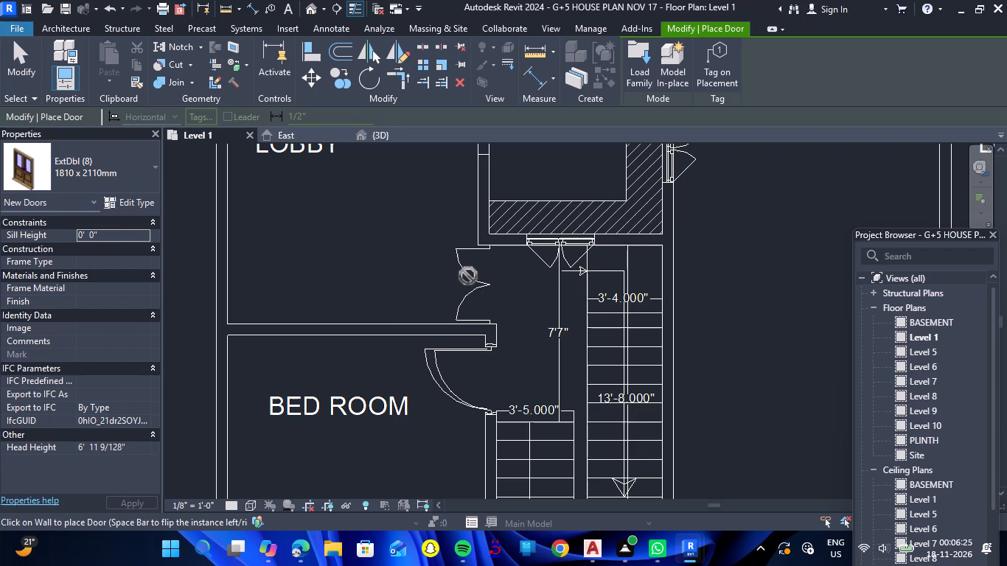
{"action": "key", "text": "Escape"}
Draw a Generic - 6" wall about 3'-6" long across the lobby entrance opening, from the kitchen wall corner to the bedroom wall.
{"action": "left_click", "coordinate": [60, 46]}
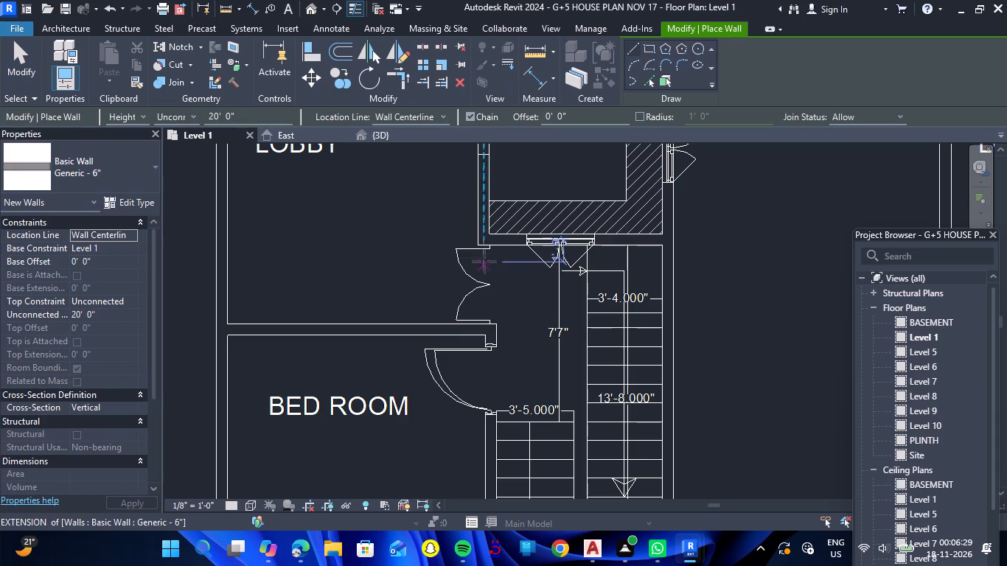
{"action": "scroll", "coordinate": [481, 252], "scroll_direction": "up", "scroll_amount": 6}
{"action": "left_click", "coordinate": [489, 234]}
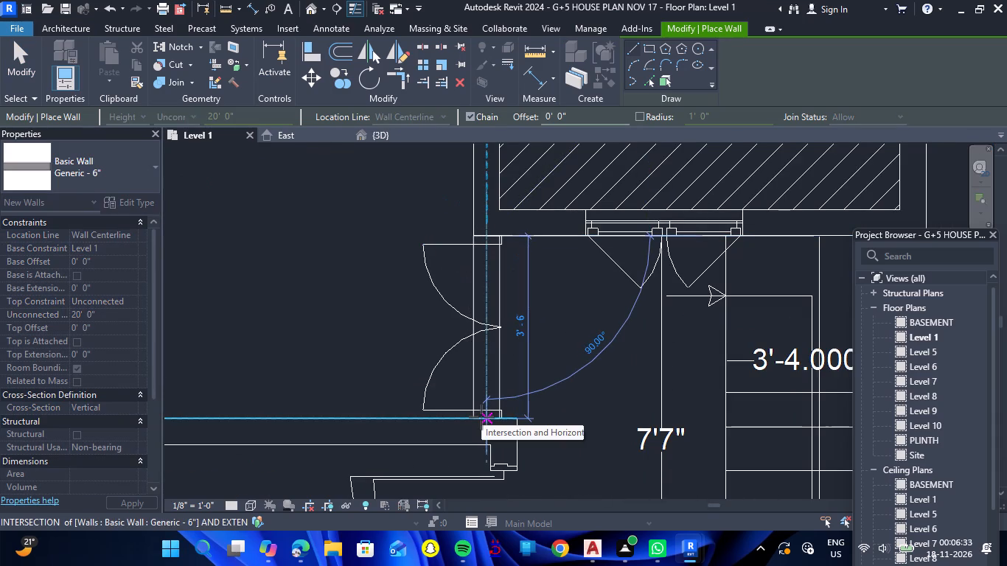
{"action": "scroll", "coordinate": [481, 417], "scroll_direction": "up", "scroll_amount": 5}
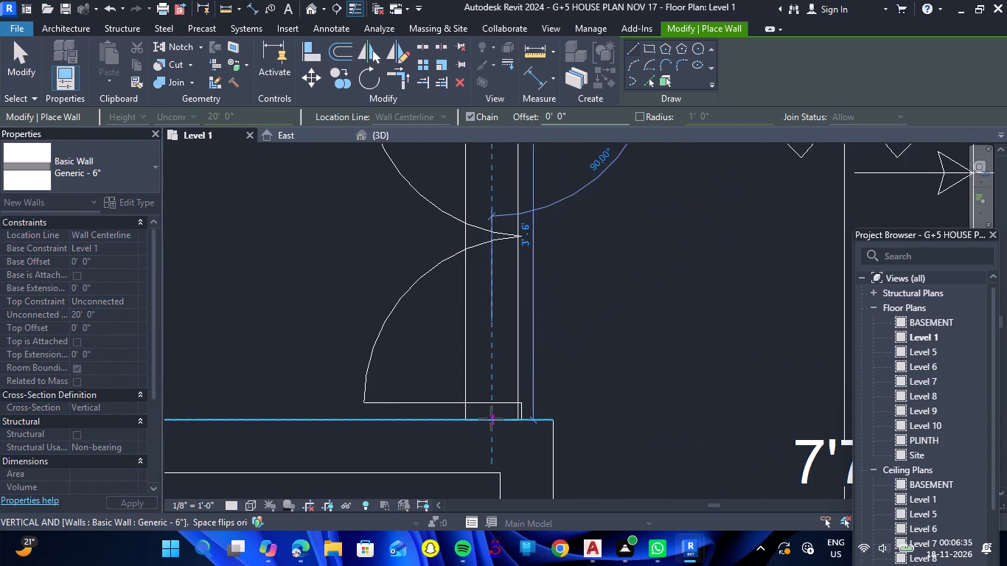
{"action": "left_click", "coordinate": [491, 419]}
{"action": "key", "text": "Escape"}
{"action": "scroll", "coordinate": [600, 409], "scroll_direction": "down", "scroll_amount": 6}
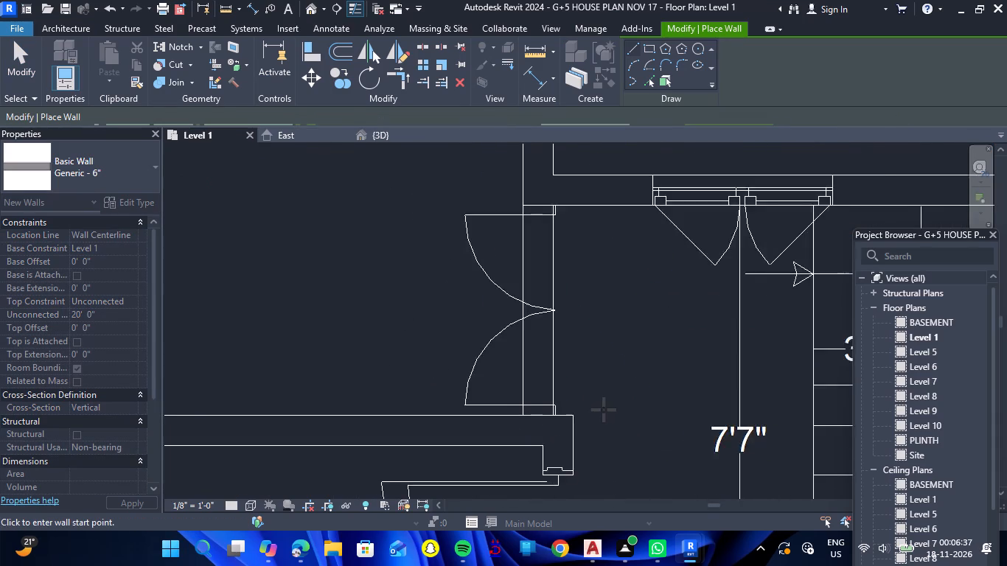
{"action": "key", "text": "Escape"}
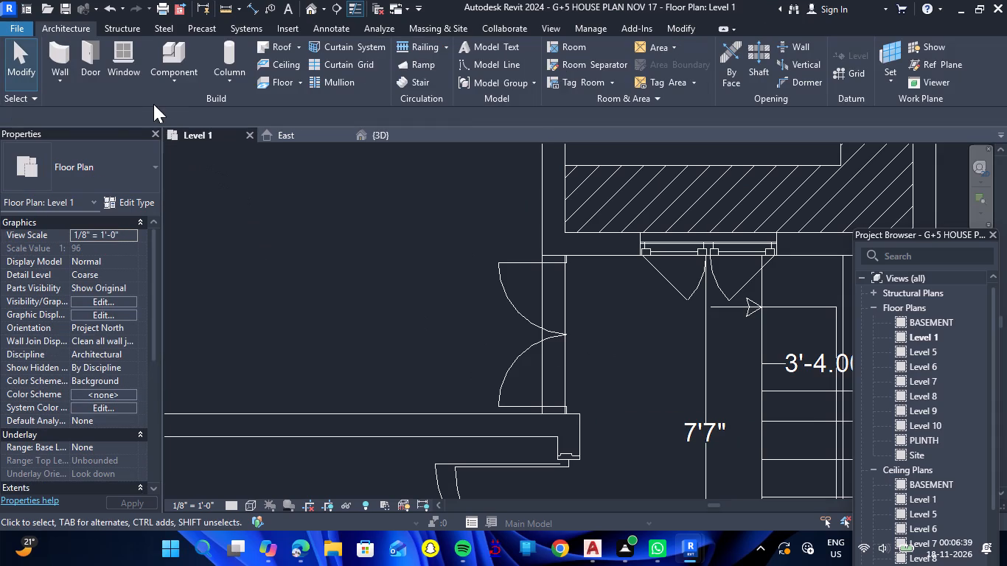
Duplicate the ExtDbl (8) door type under the name 3'9".
{"action": "left_click", "coordinate": [104, 60]}
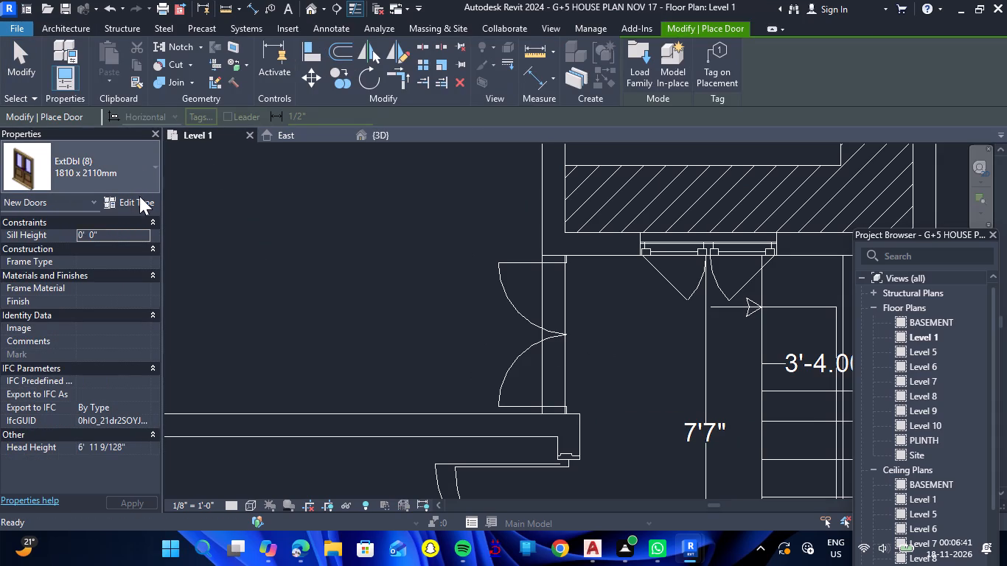
{"action": "left_click", "coordinate": [139, 201]}
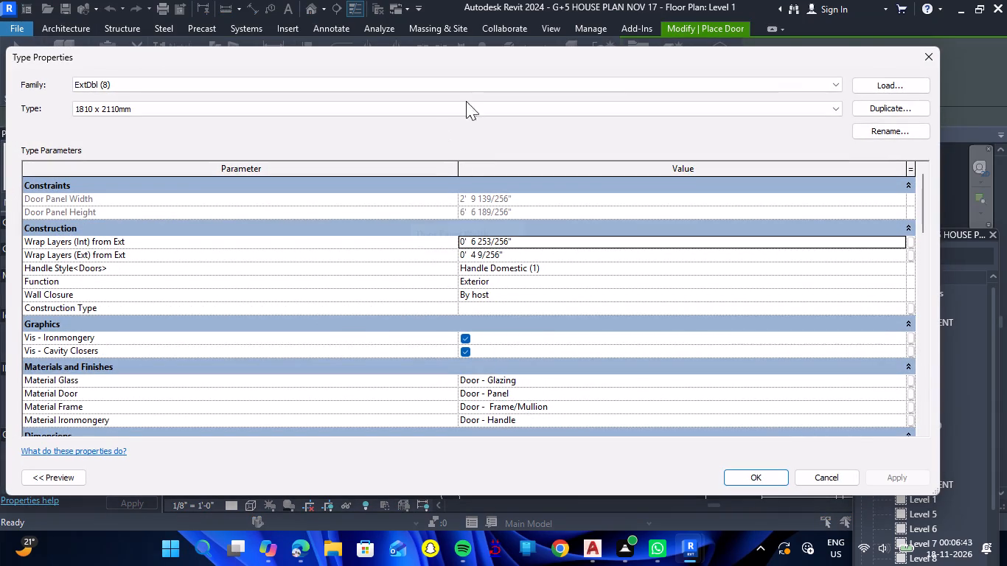
{"action": "left_click", "coordinate": [895, 111]}
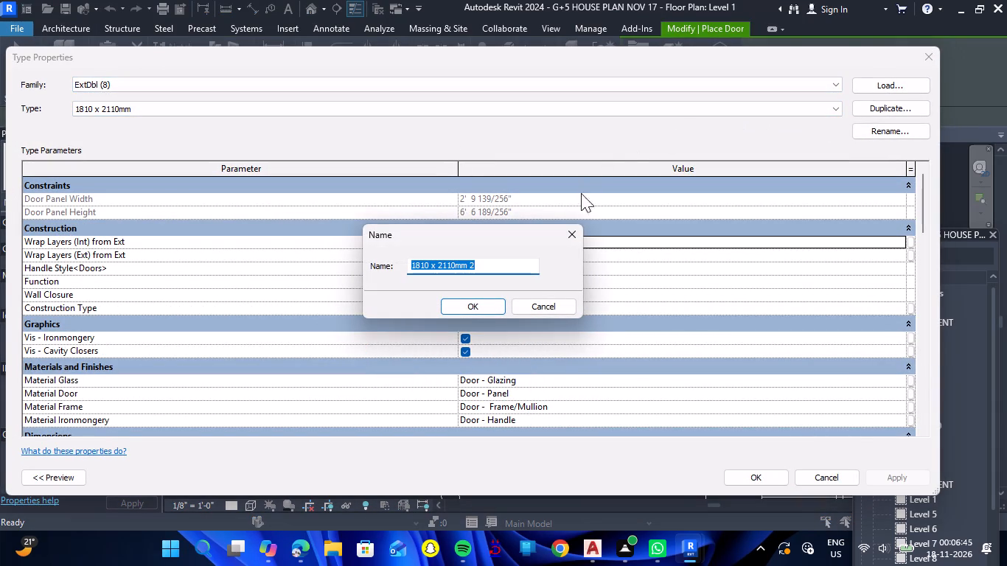
{"action": "type", "text": "3'"}
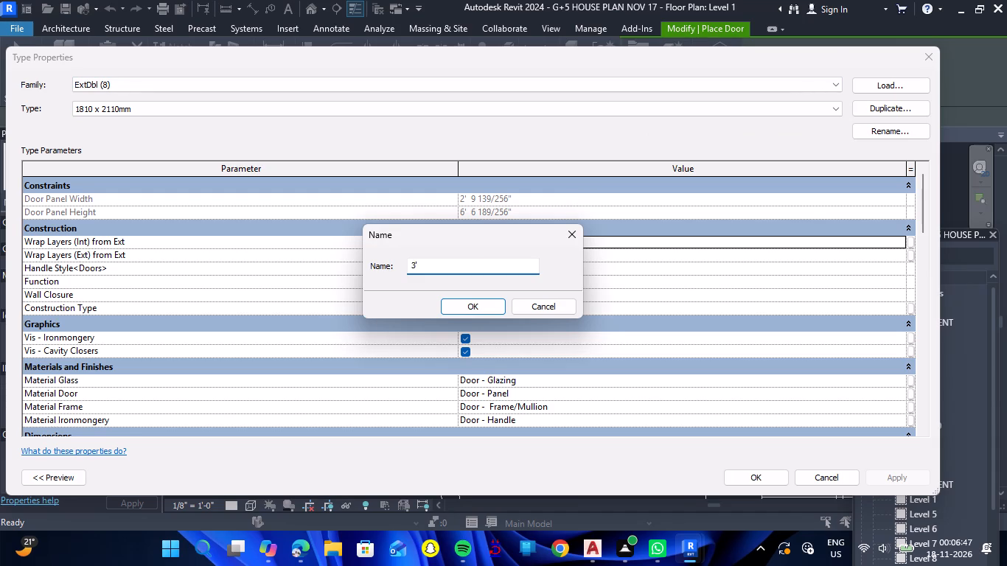
{"action": "key", "text": "9"}
{"action": "key", "text": "shift+quotedbl"}
{"action": "key", "text": "Return"}
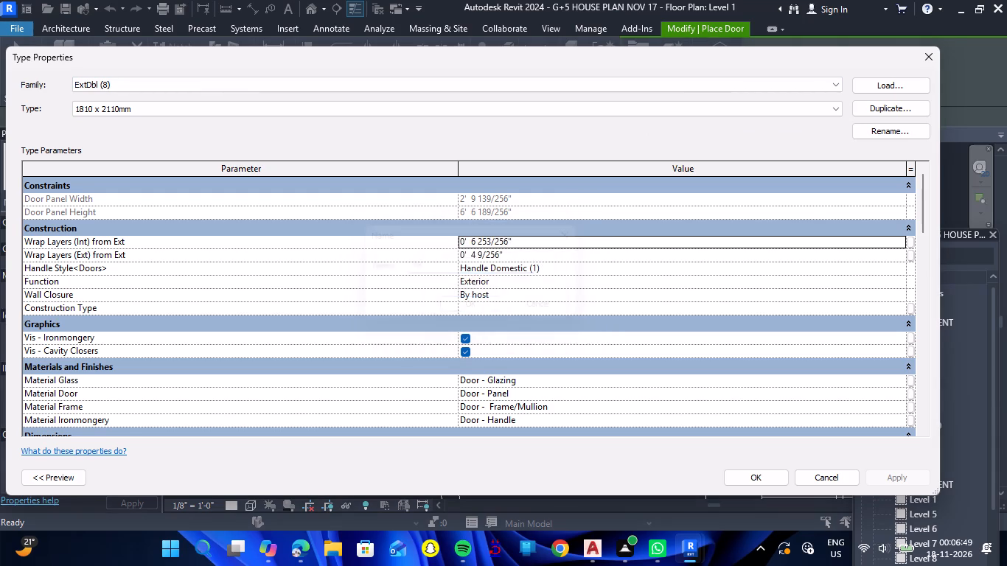
Set the Width of the 3'9" double-door type to 3'9" and accept the type properties.
{"action": "scroll", "coordinate": [489, 240], "scroll_direction": "down", "scroll_amount": 6}
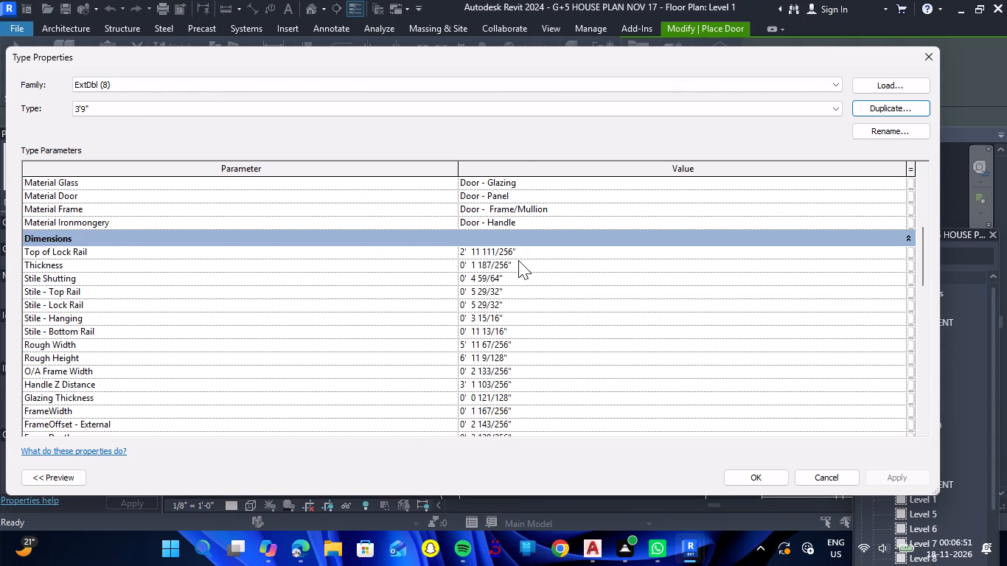
{"action": "scroll", "coordinate": [523, 257], "scroll_direction": "down", "scroll_amount": 2}
{"action": "scroll", "coordinate": [508, 343], "scroll_direction": "down", "scroll_amount": 4}
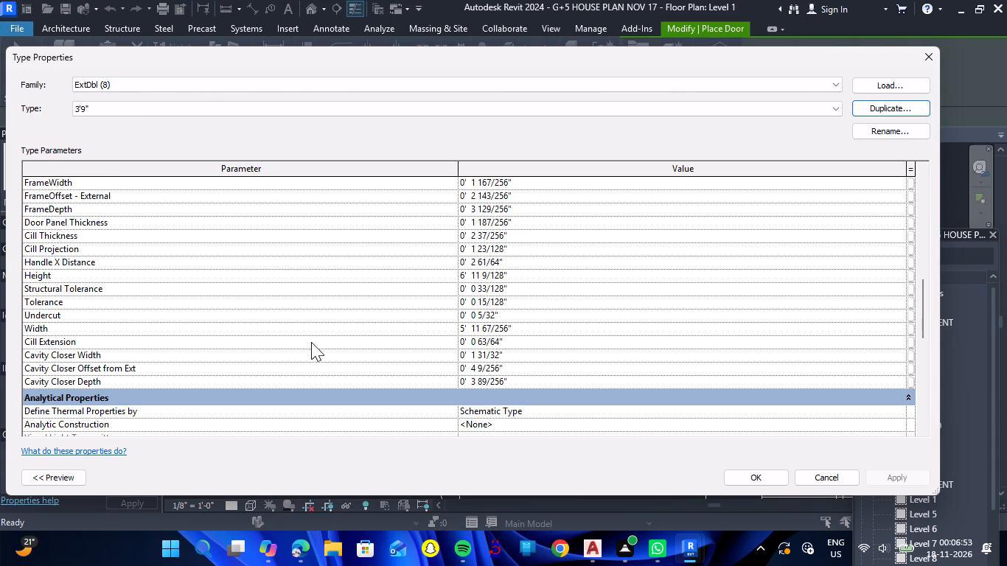
{"action": "left_click", "coordinate": [527, 327]}
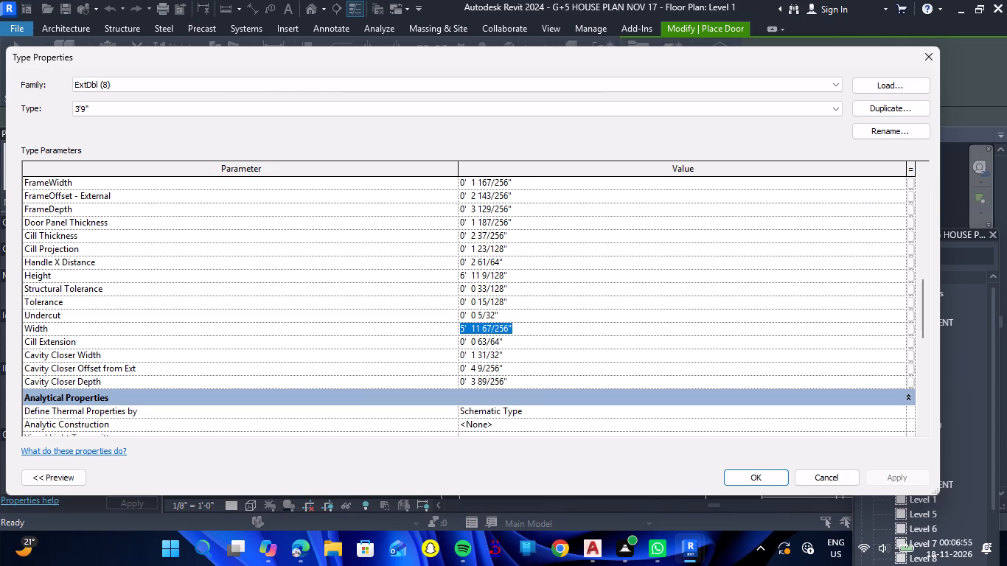
{"action": "type", "text": "3'9"}
{"action": "key", "text": "shift+quotedbl"}
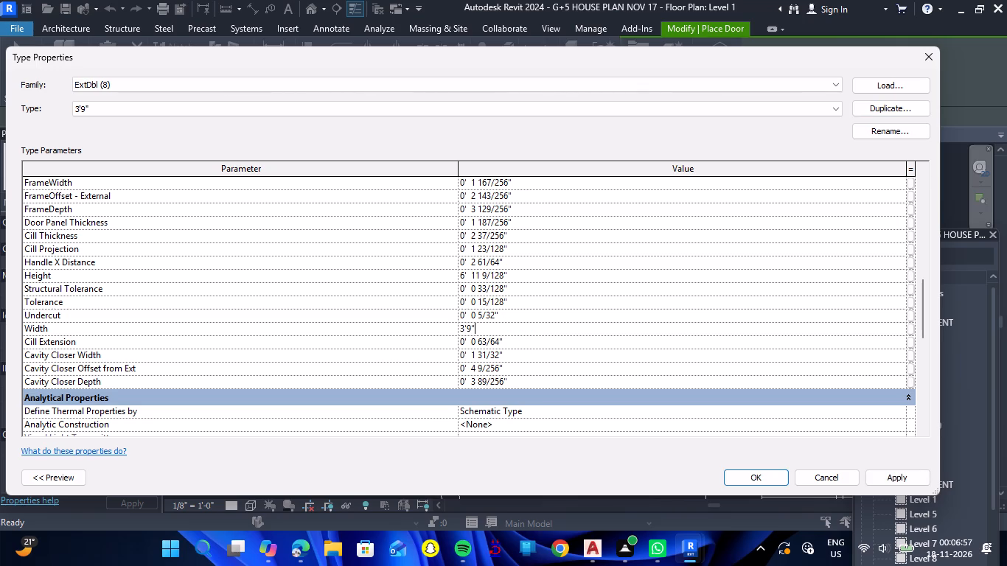
{"action": "key", "text": "Return"}
{"action": "left_click", "coordinate": [765, 478]}
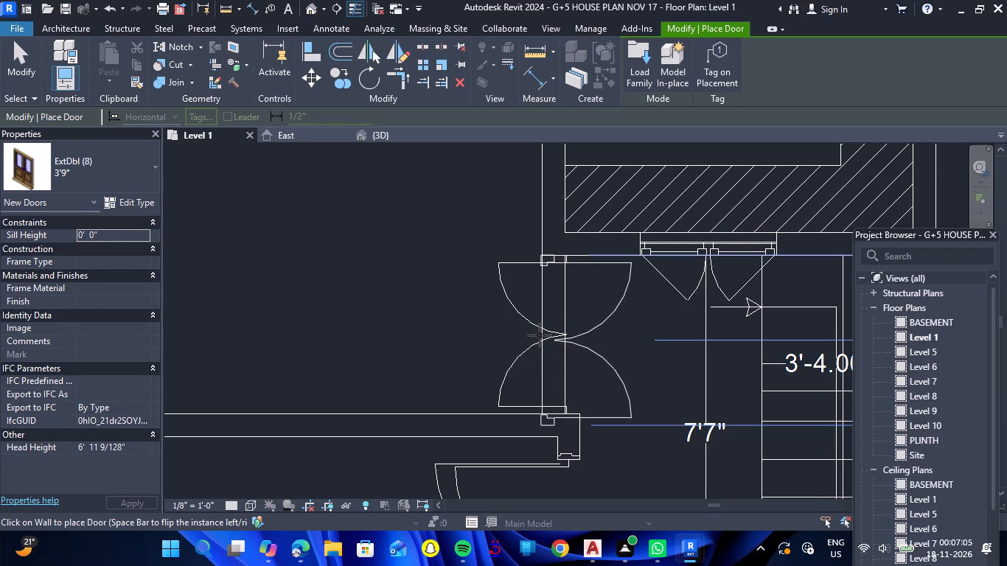
Place the 3'9" ExtDbl (8) double door in the new wall at the lobby entrance.
{"action": "left_click", "coordinate": [540, 335]}
{"action": "key", "text": "Escape"}
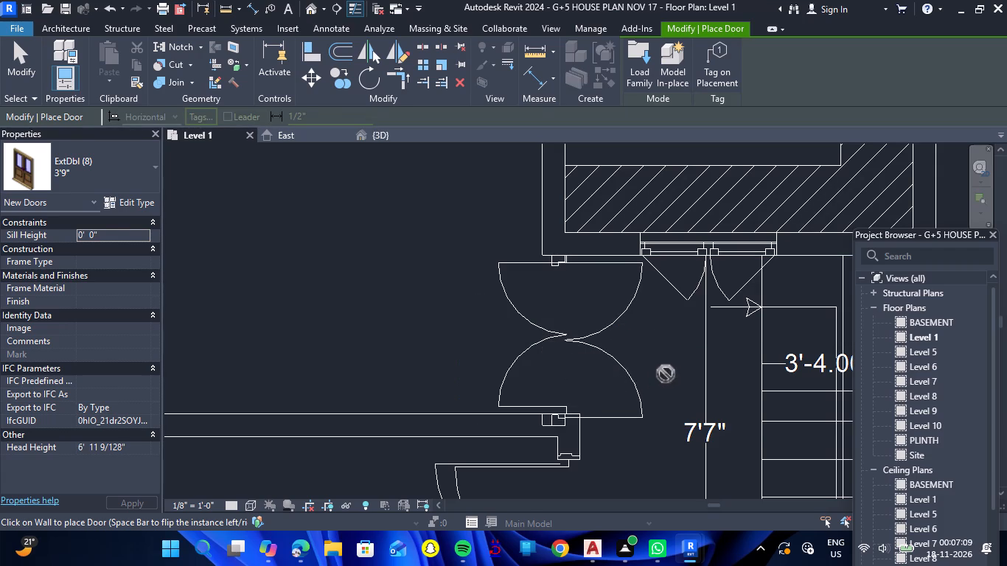
{"action": "key", "text": "Escape"}
Flip the double door at the lobby entrance so its leaves swing into the lobby, matching the plan.
{"action": "left_click", "coordinate": [610, 374]}
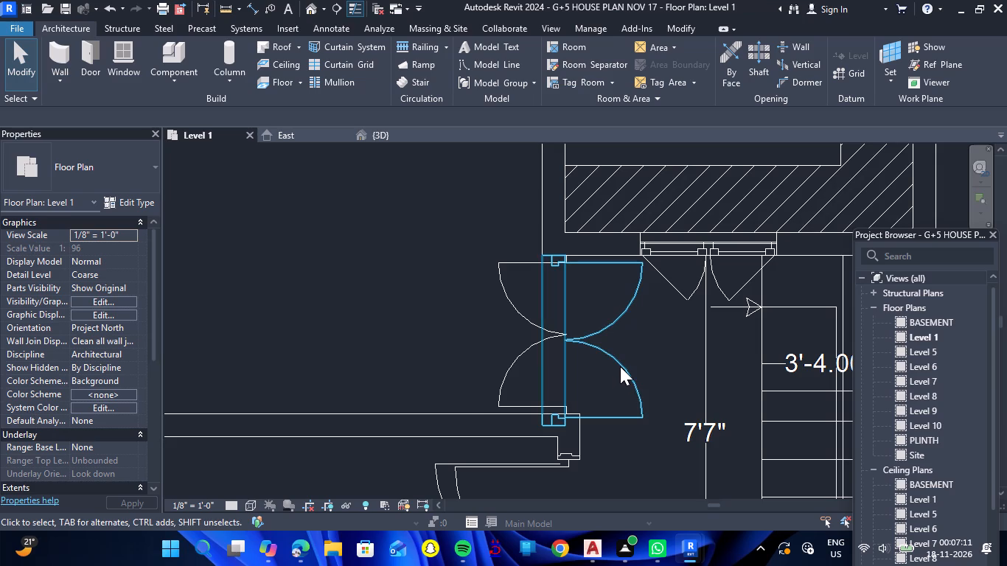
{"action": "left_click", "coordinate": [620, 366]}
{"action": "key", "text": "space"}
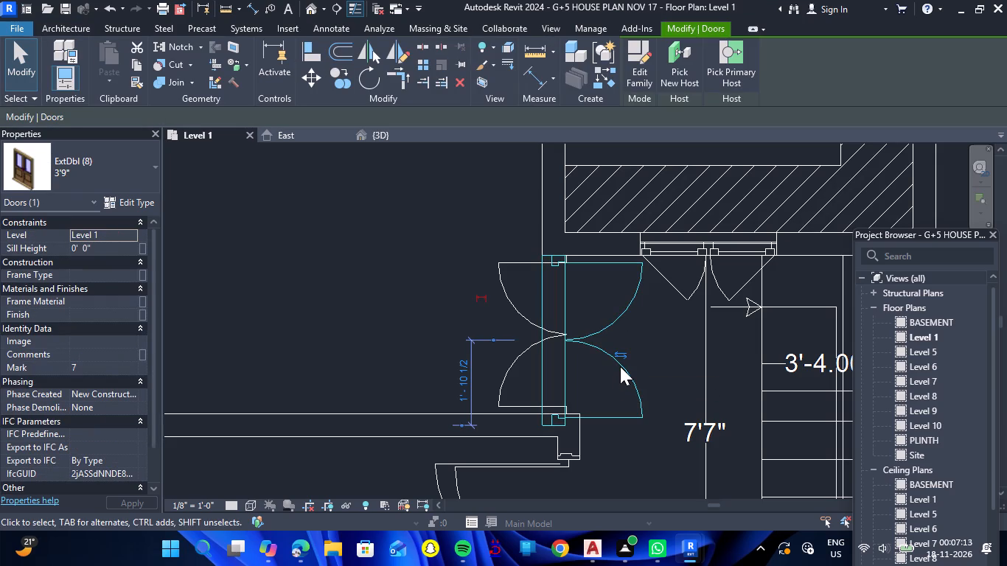
{"action": "key", "text": "space"}
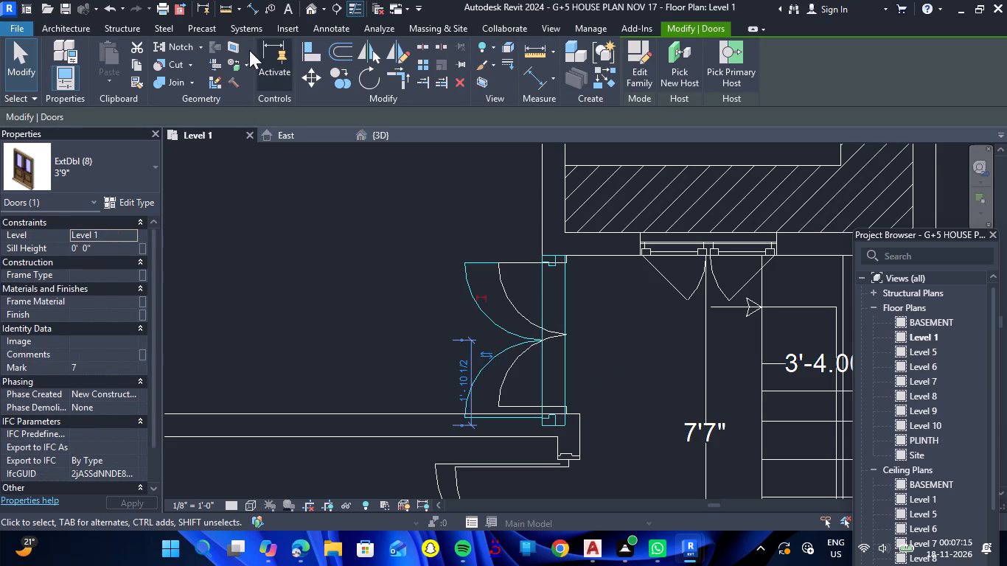
Measure the width of the lobby entrance opening between the plan's door jambs.
{"action": "left_click", "coordinate": [221, 13]}
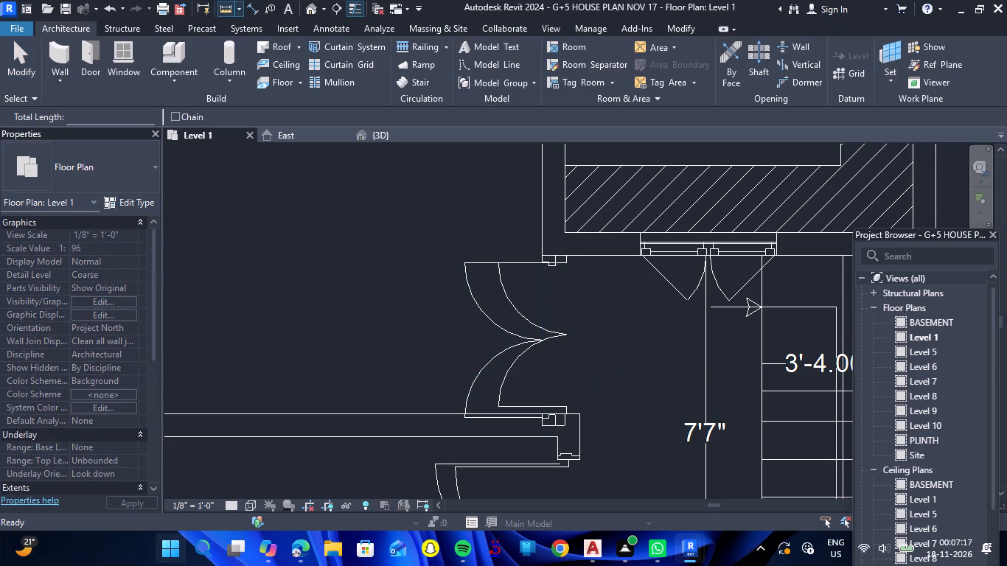
{"action": "scroll", "coordinate": [537, 282], "scroll_direction": "up", "scroll_amount": 4}
{"action": "scroll", "coordinate": [540, 290], "scroll_direction": "down", "scroll_amount": 2}
{"action": "left_click", "coordinate": [593, 458]}
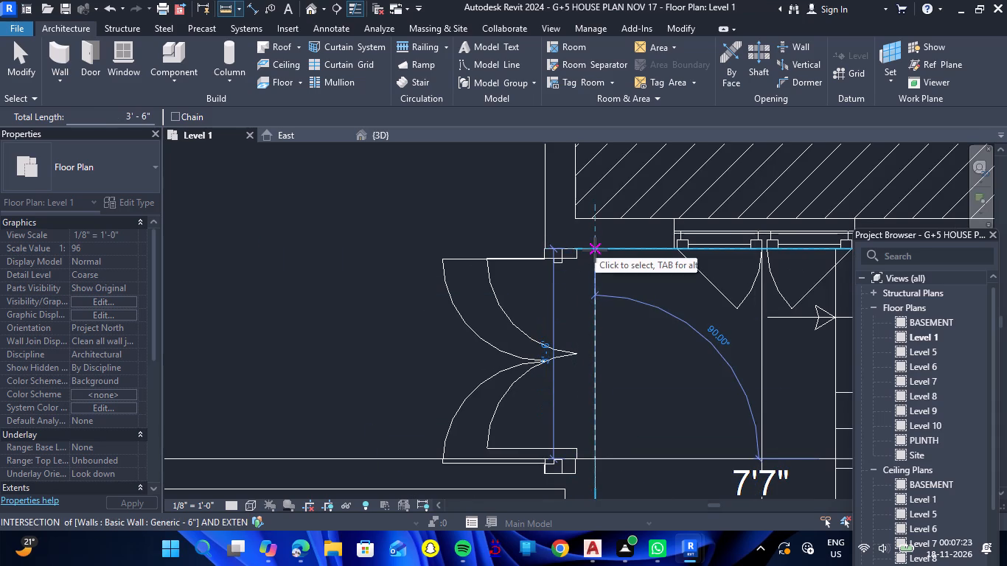
{"action": "scroll", "coordinate": [595, 250], "scroll_direction": "up", "scroll_amount": 5}
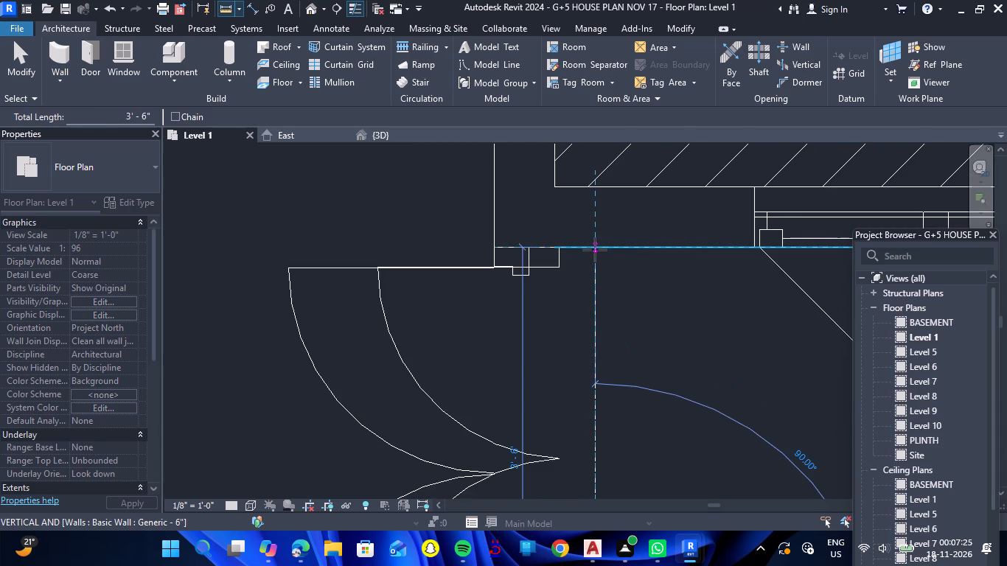
{"action": "scroll", "coordinate": [597, 249], "scroll_direction": "up", "scroll_amount": 1}
{"action": "key", "text": "Escape"}
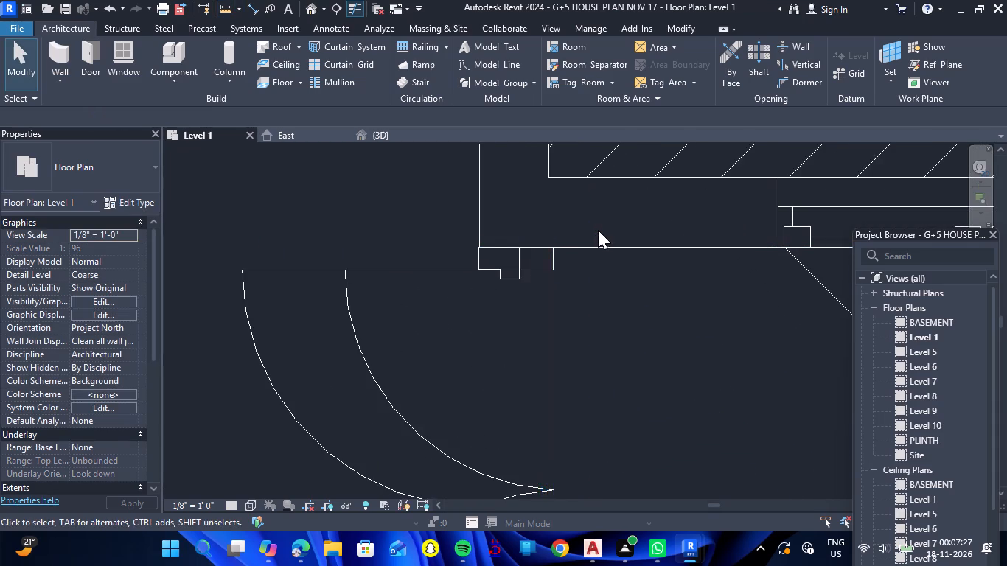
Duplicate the lobby entrance door's ExtDbl (8) type under the name 3'6".
{"action": "scroll", "coordinate": [597, 230], "scroll_direction": "down", "scroll_amount": 8}
{"action": "left_click", "coordinate": [579, 374]}
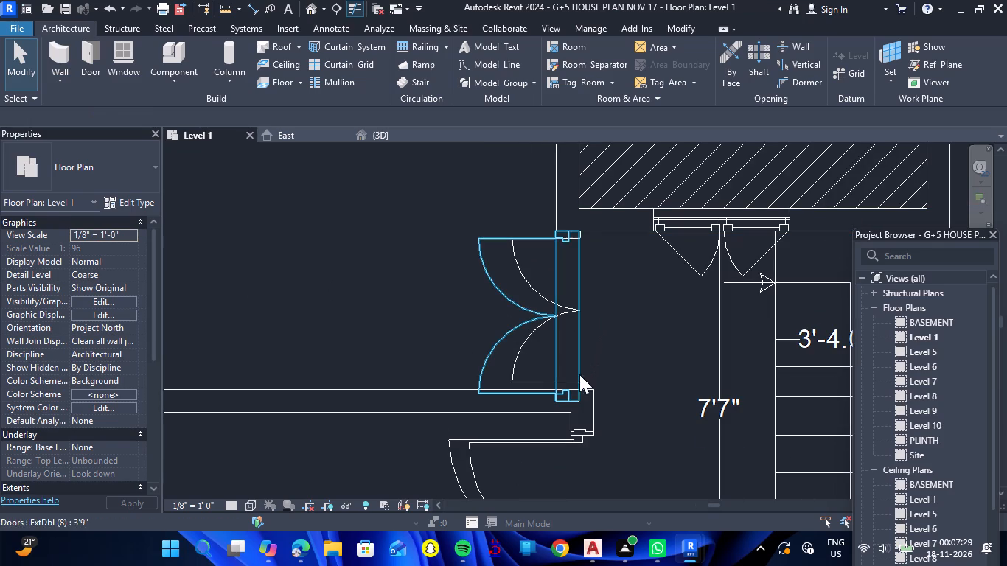
{"action": "left_click", "coordinate": [143, 202]}
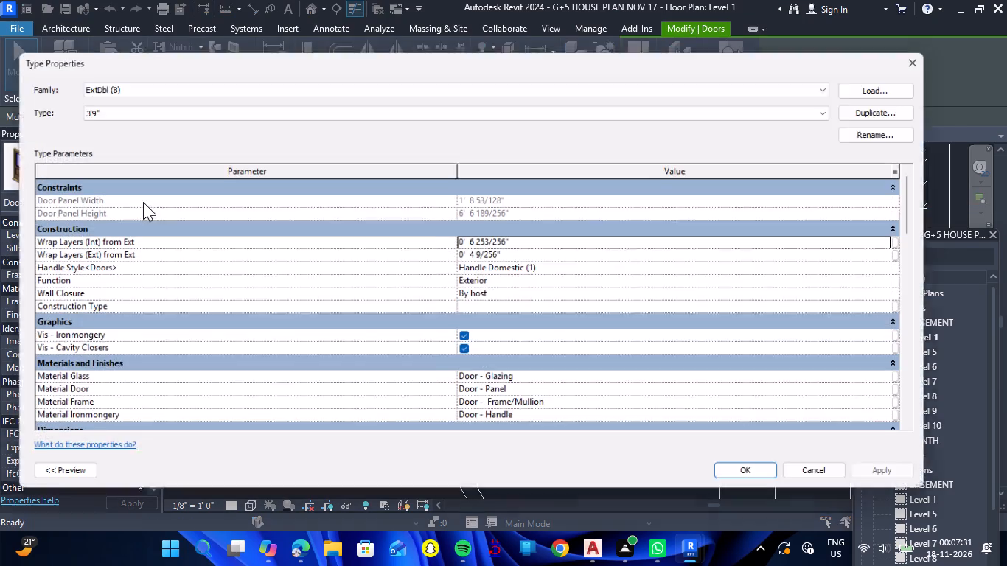
{"action": "left_click", "coordinate": [904, 99]}
{"action": "left_click", "coordinate": [902, 105]}
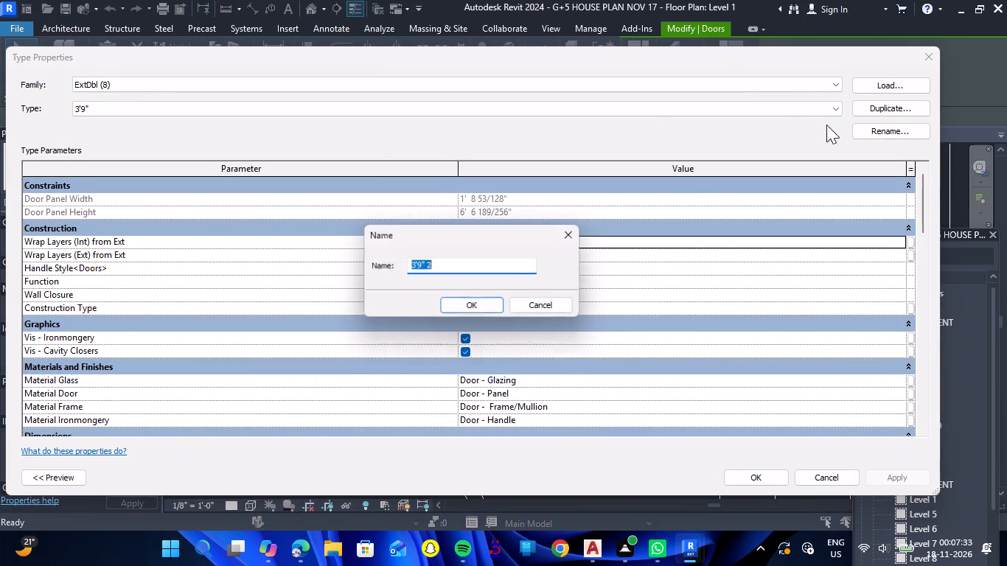
{"action": "key", "text": "BackSpace"}
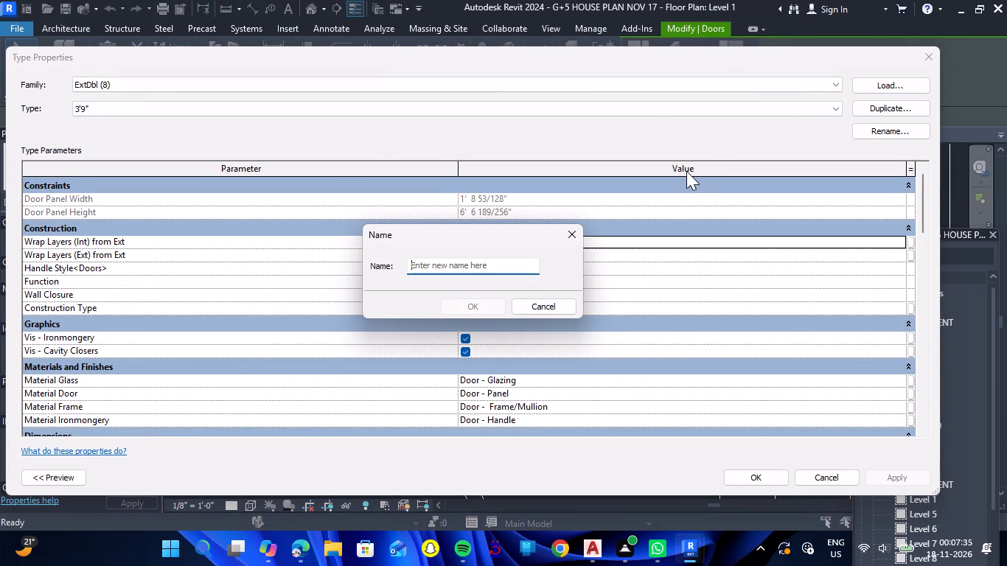
{"action": "type", "text": "3'8"}
{"action": "key", "text": "BackSpace"}
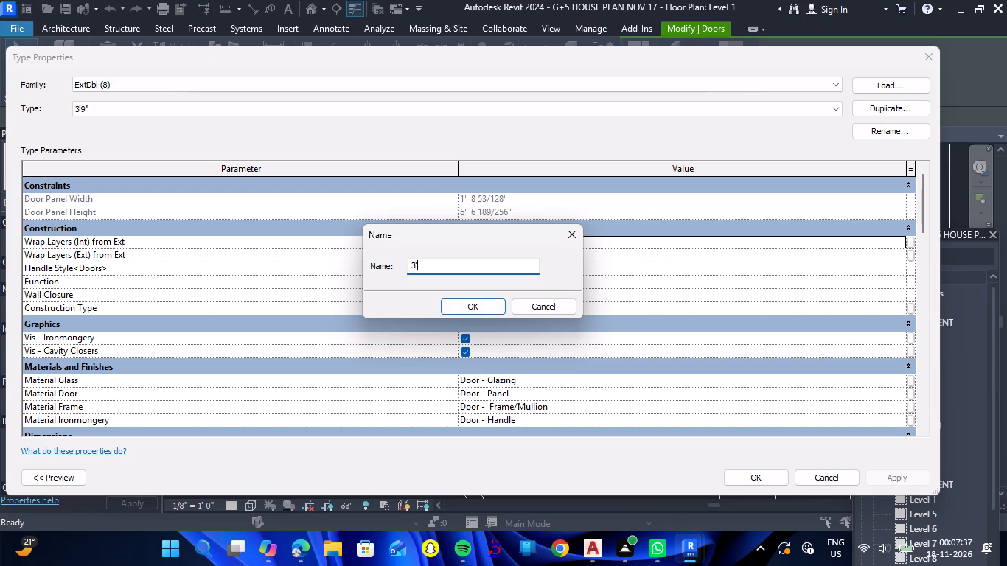
{"action": "key", "text": "6"}
{"action": "key", "text": "shift+quotedbl"}
{"action": "key", "text": "Return"}
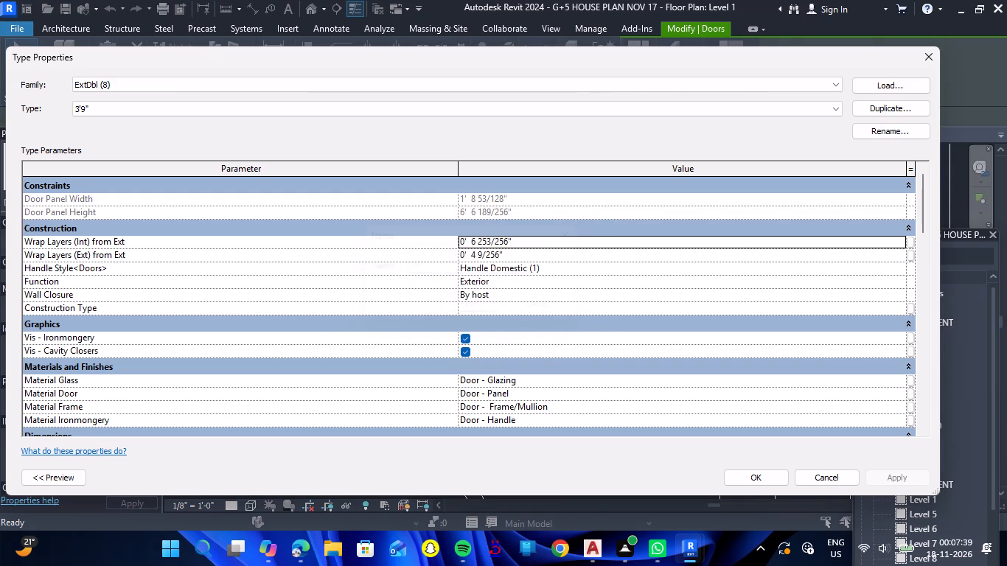
Set the Width of the 3'6" double-door type to 3'6" and accept the type properties.
{"action": "scroll", "coordinate": [509, 298], "scroll_direction": "down", "scroll_amount": 7}
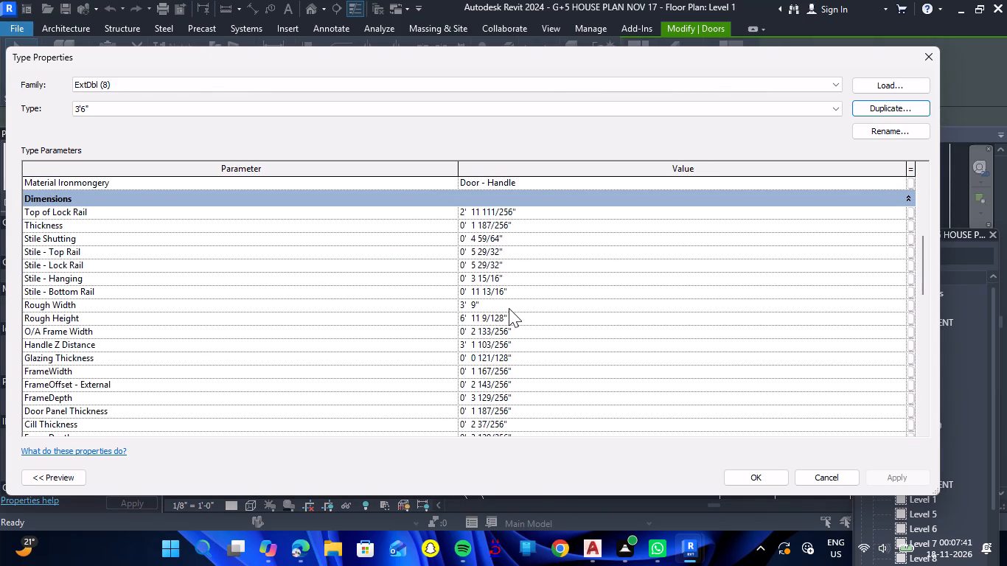
{"action": "scroll", "coordinate": [505, 327], "scroll_direction": "down", "scroll_amount": 4}
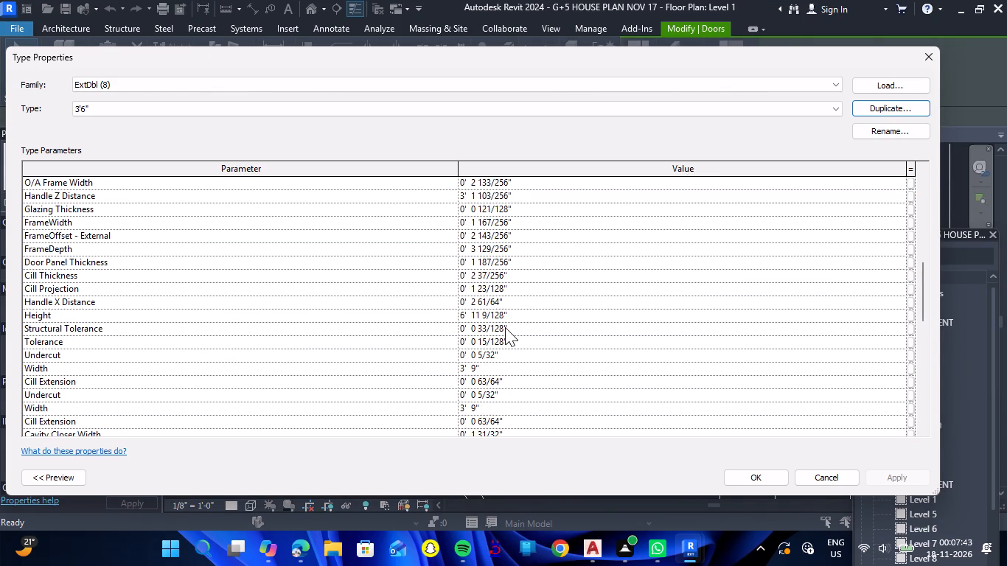
{"action": "left_click", "coordinate": [494, 371]}
{"action": "type", "text": "3'6"}
{"action": "key", "text": "shift+quotedbl"}
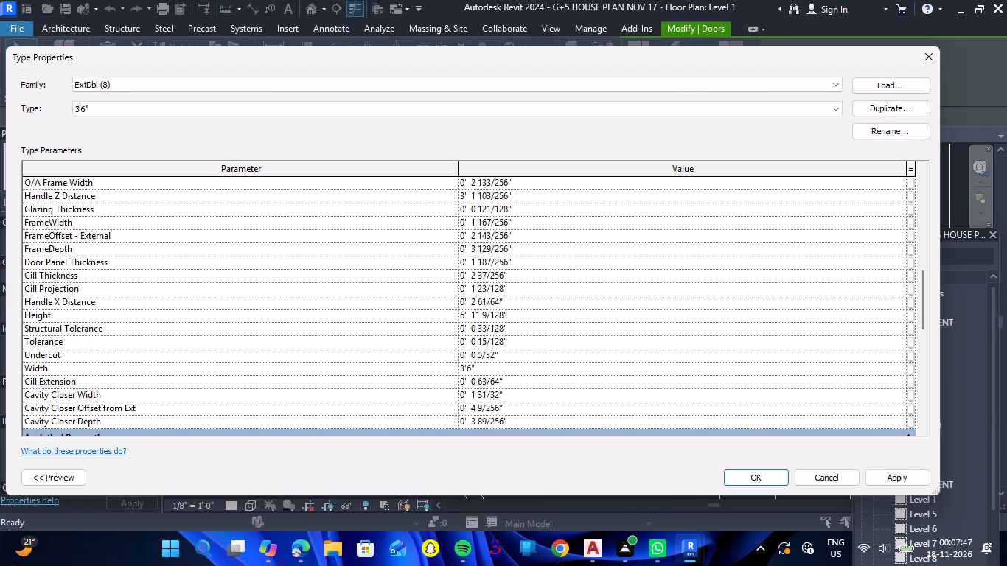
{"action": "key", "text": "Return"}
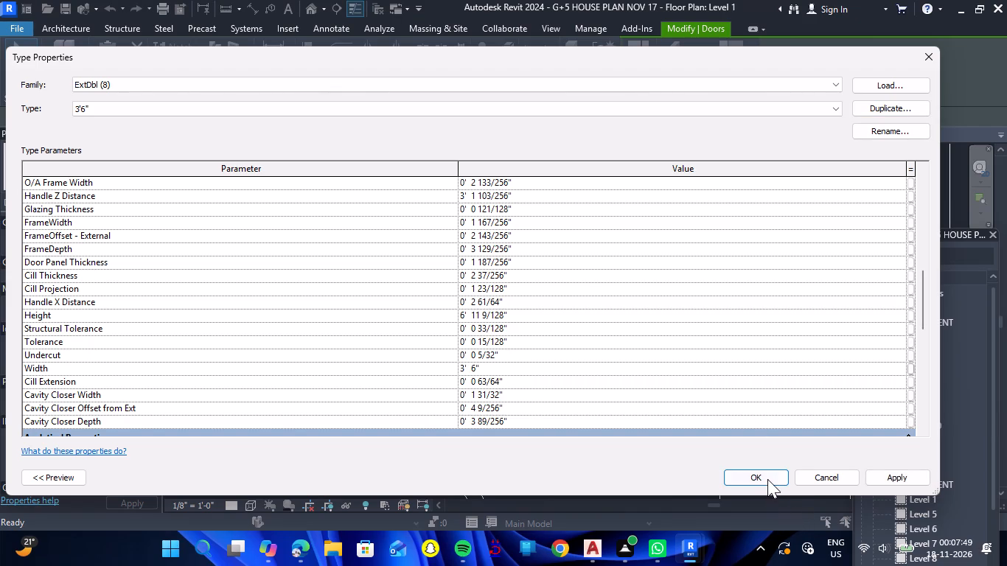
{"action": "left_click", "coordinate": [767, 479]}
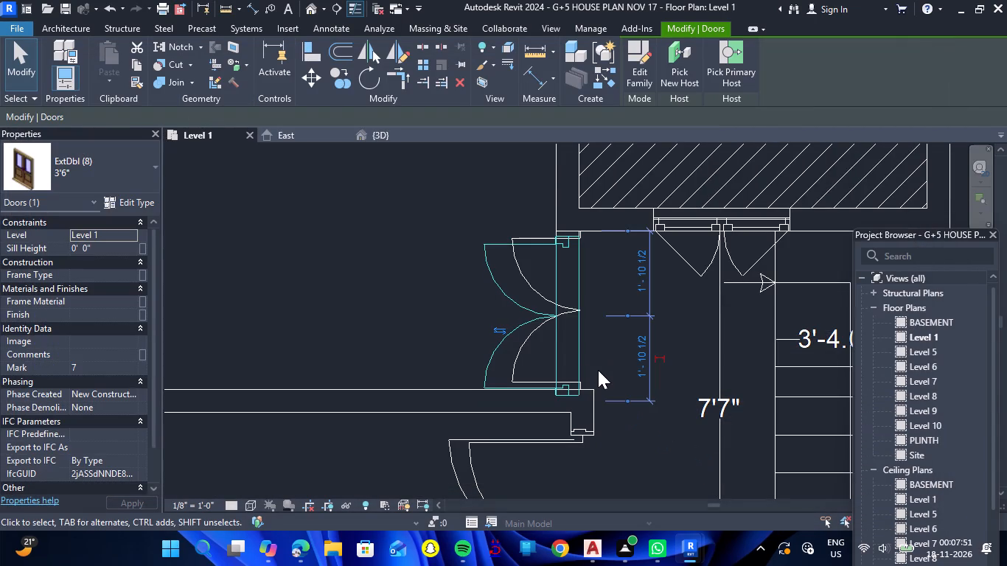
{"action": "scroll", "coordinate": [596, 363], "scroll_direction": "up", "scroll_amount": 3}
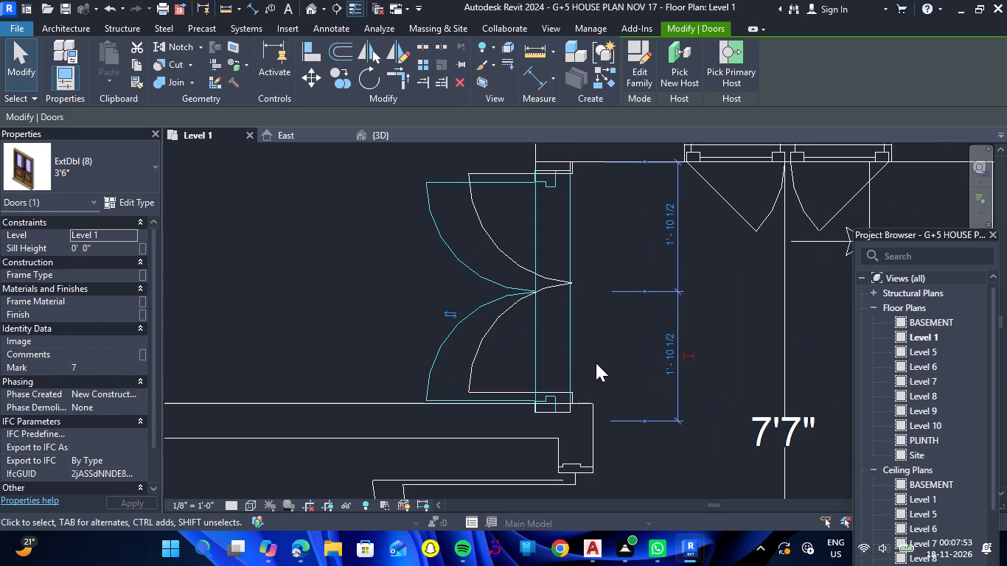
{"action": "key", "text": "Escape"}
Flip the hinge side of the 3' door between the lobby and the adjoining bedroom to match the plan.
{"action": "scroll", "coordinate": [605, 357], "scroll_direction": "down", "scroll_amount": 3}
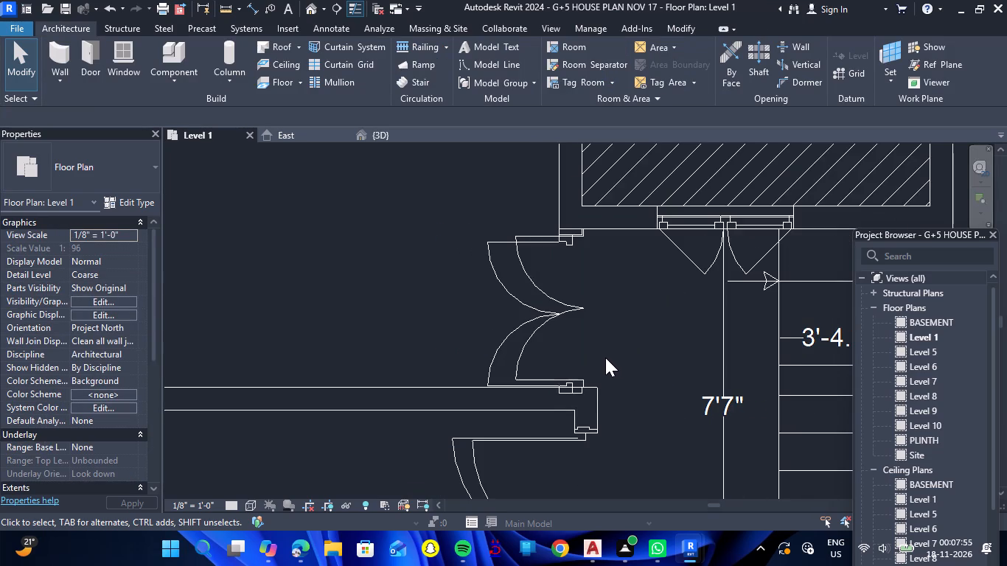
{"action": "scroll", "coordinate": [611, 357], "scroll_direction": "down", "scroll_amount": 8}
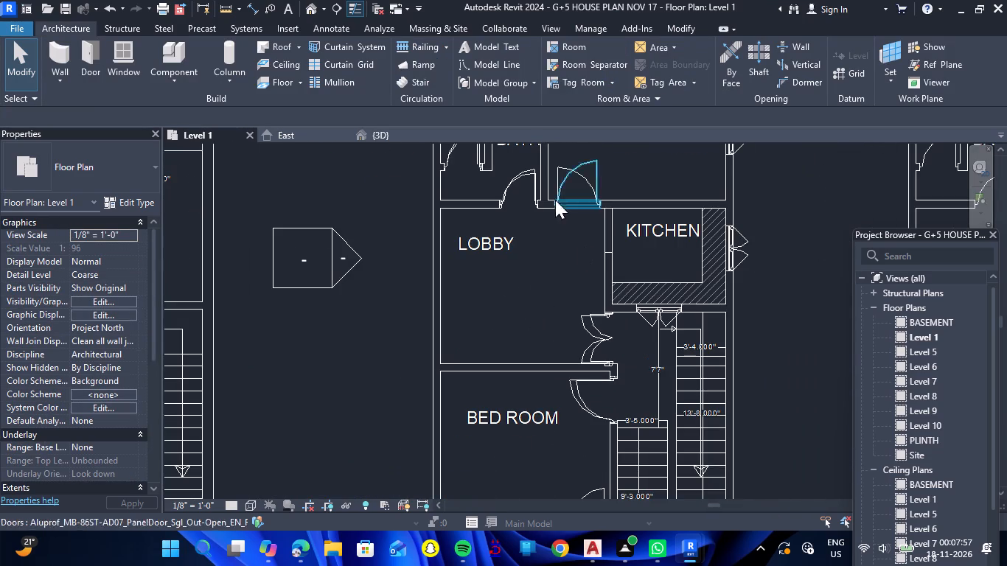
{"action": "scroll", "coordinate": [562, 156], "scroll_direction": "up", "scroll_amount": 7}
{"action": "left_click", "coordinate": [618, 167]}
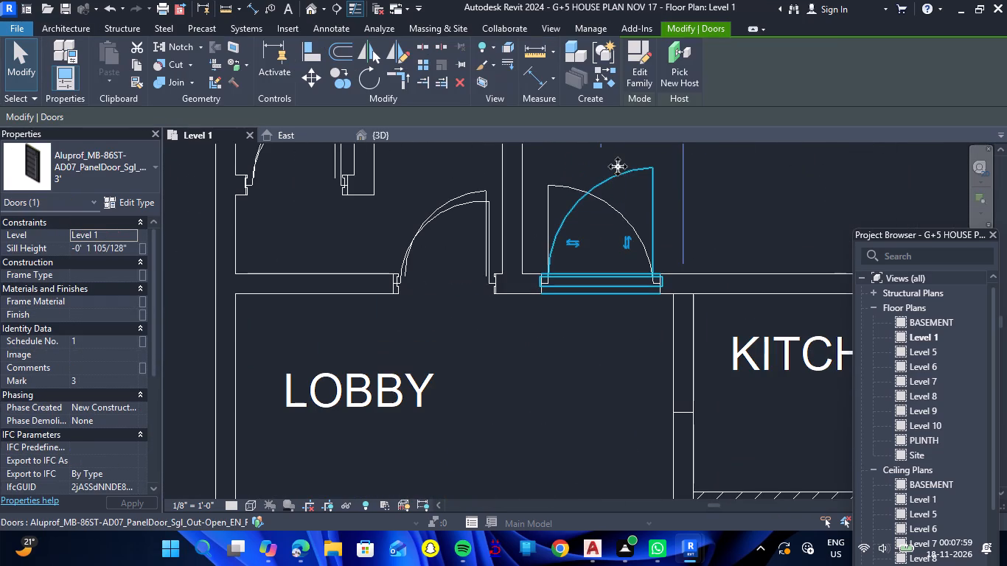
{"action": "key", "text": "space"}
Flip the 2'5" door between the bedroom and the balcony so it swings into the balcony as in the plan.
{"action": "scroll", "coordinate": [475, 273], "scroll_direction": "down", "scroll_amount": 5}
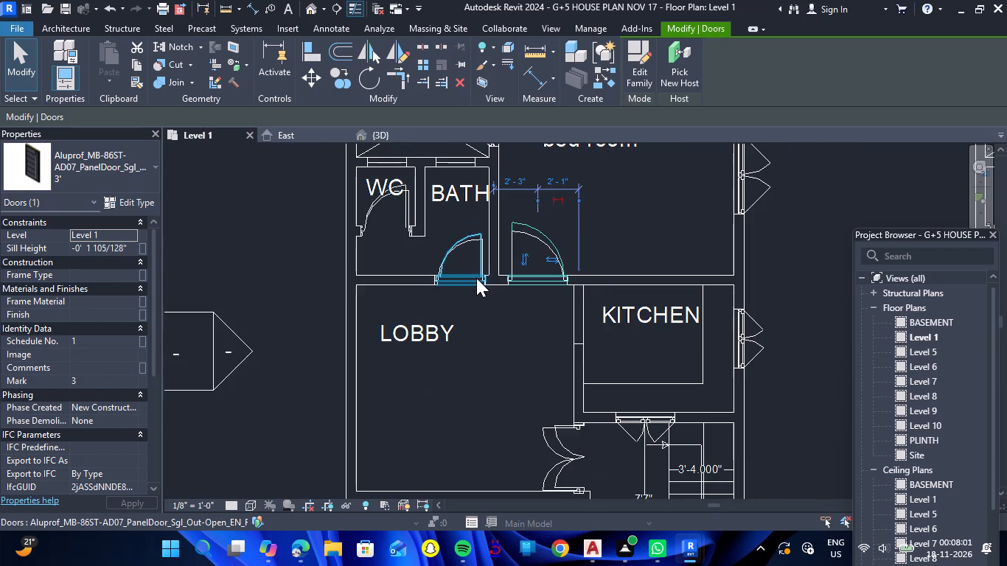
{"action": "scroll", "coordinate": [470, 291], "scroll_direction": "down", "scroll_amount": 9}
{"action": "scroll", "coordinate": [487, 427], "scroll_direction": "up", "scroll_amount": 4}
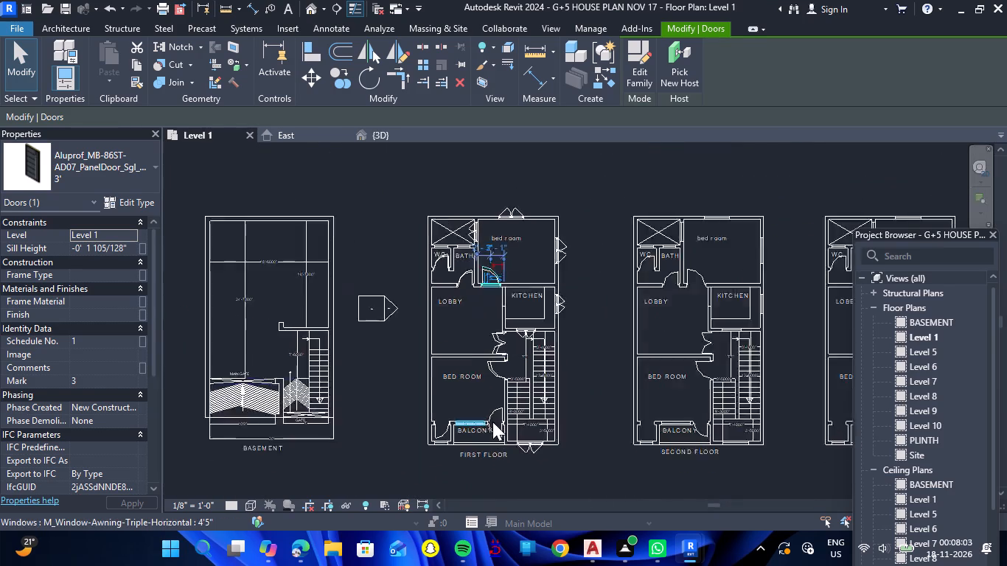
{"action": "scroll", "coordinate": [492, 422], "scroll_direction": "up", "scroll_amount": 5}
{"action": "left_click", "coordinate": [496, 416]}
{"action": "key", "text": "space"}
{"action": "key", "text": "space"}
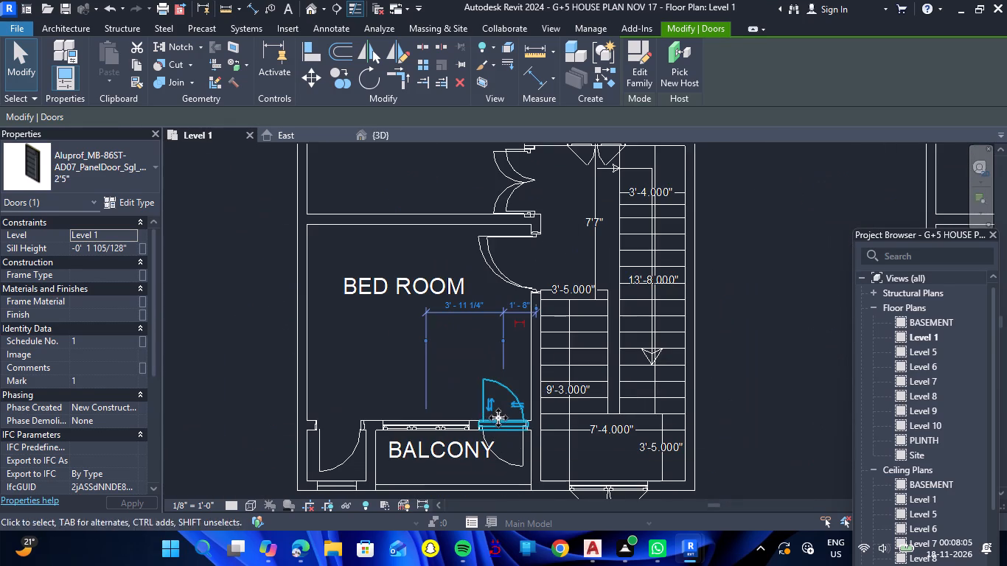
{"action": "key", "text": "space"}
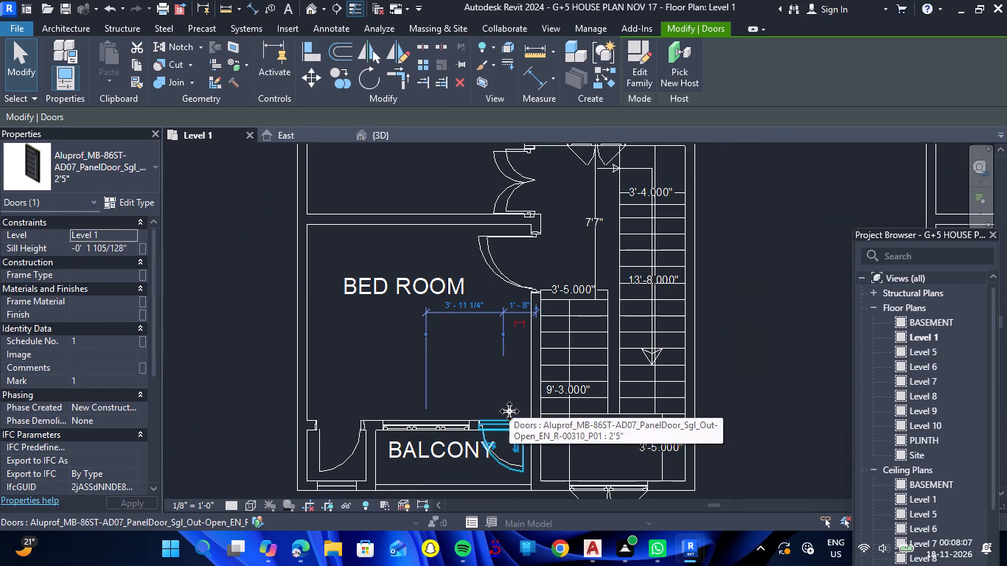
{"action": "key", "text": "Escape"}
Cut a wall opening about 3' long in the lobby-kitchen wall, from its bathroom-side end to the plan's mark, unjoining the conflicting elements.
{"action": "scroll", "coordinate": [515, 415], "scroll_direction": "down", "scroll_amount": 5}
{"action": "scroll", "coordinate": [505, 240], "scroll_direction": "up", "scroll_amount": 5}
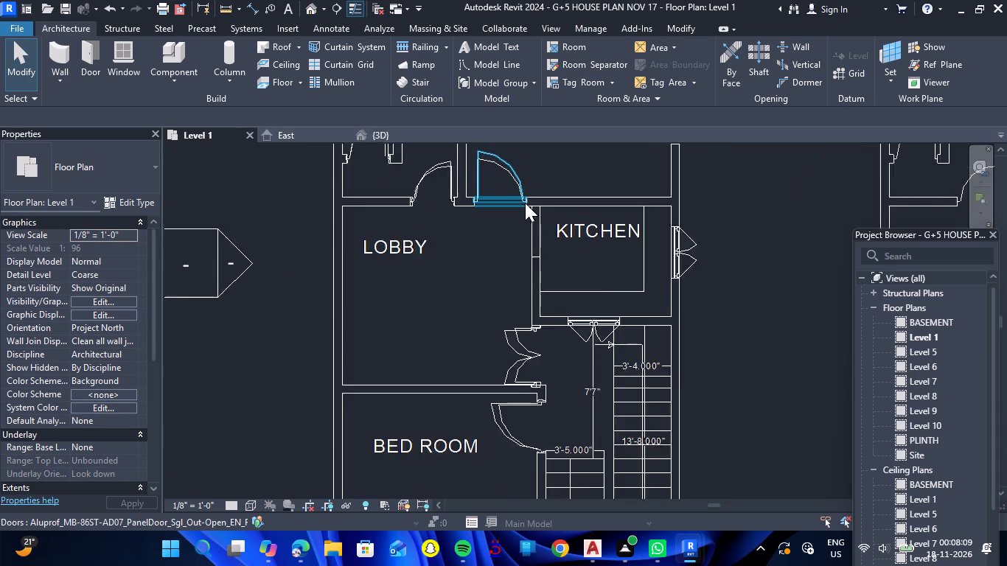
{"action": "scroll", "coordinate": [525, 203], "scroll_direction": "up", "scroll_amount": 2}
{"action": "left_click", "coordinate": [547, 228]}
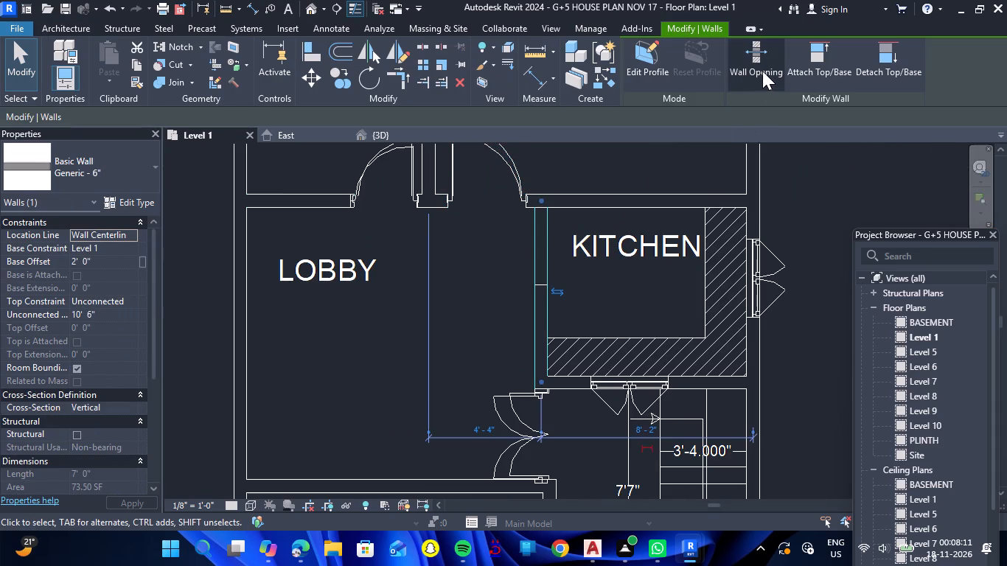
{"action": "left_click", "coordinate": [761, 71]}
{"action": "scroll", "coordinate": [554, 214], "scroll_direction": "up", "scroll_amount": 6}
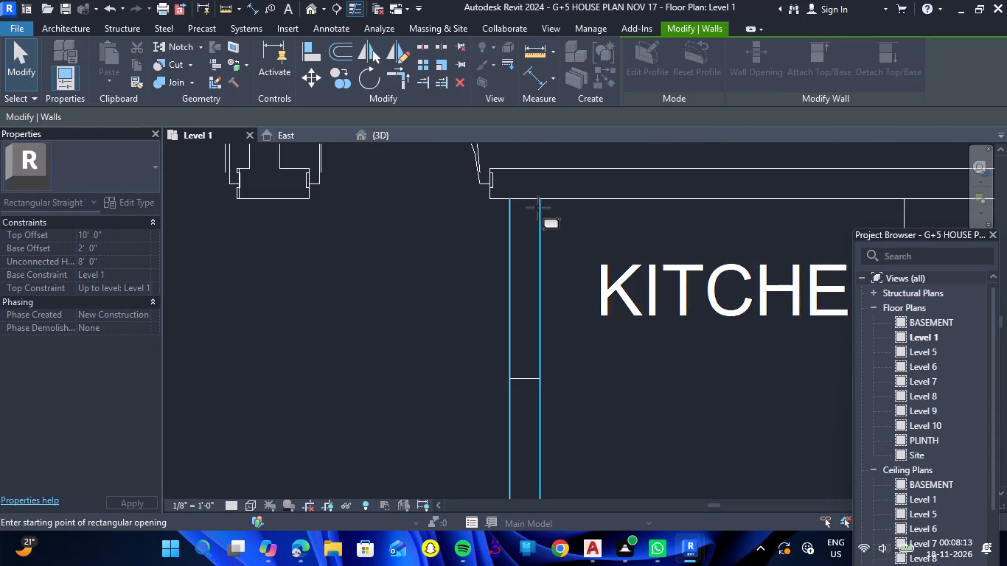
{"action": "left_click", "coordinate": [524, 198]}
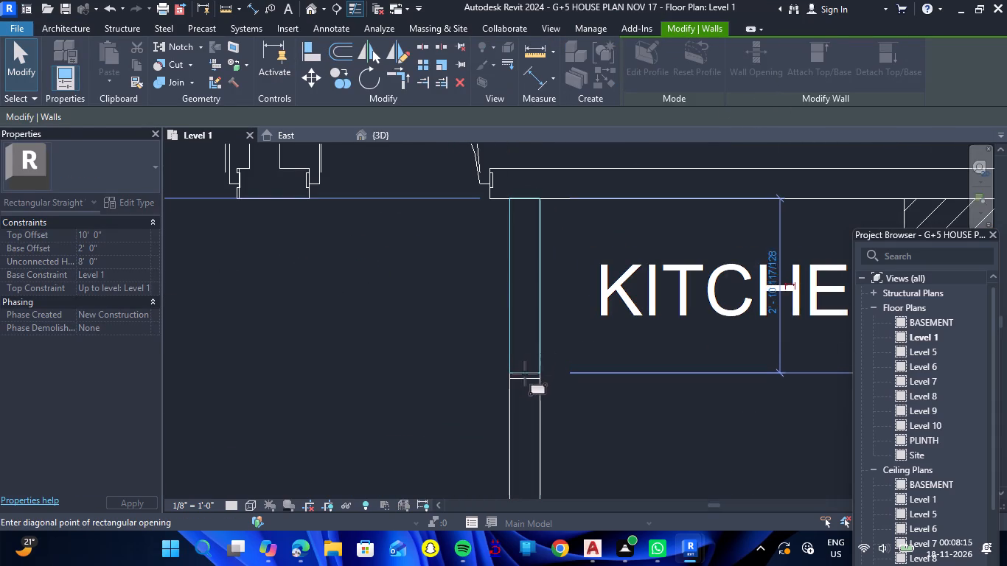
{"action": "left_click", "coordinate": [525, 380]}
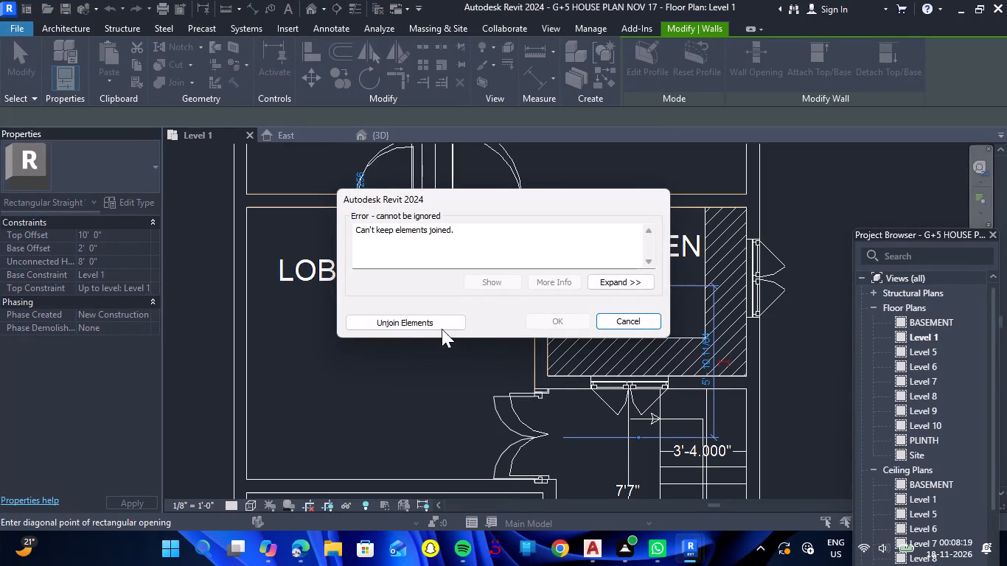
{"action": "left_click", "coordinate": [417, 315]}
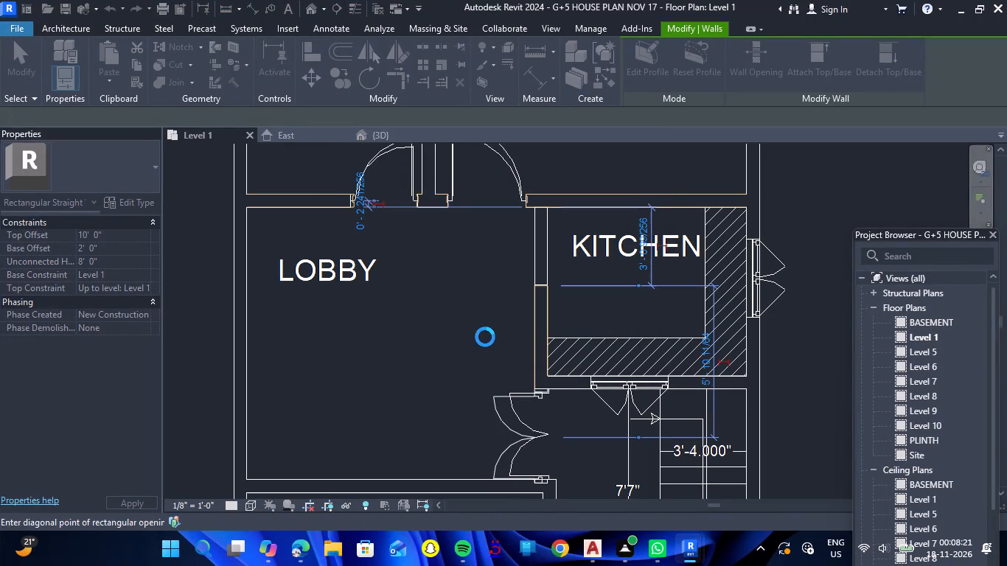
{"action": "key", "text": "Escape"}
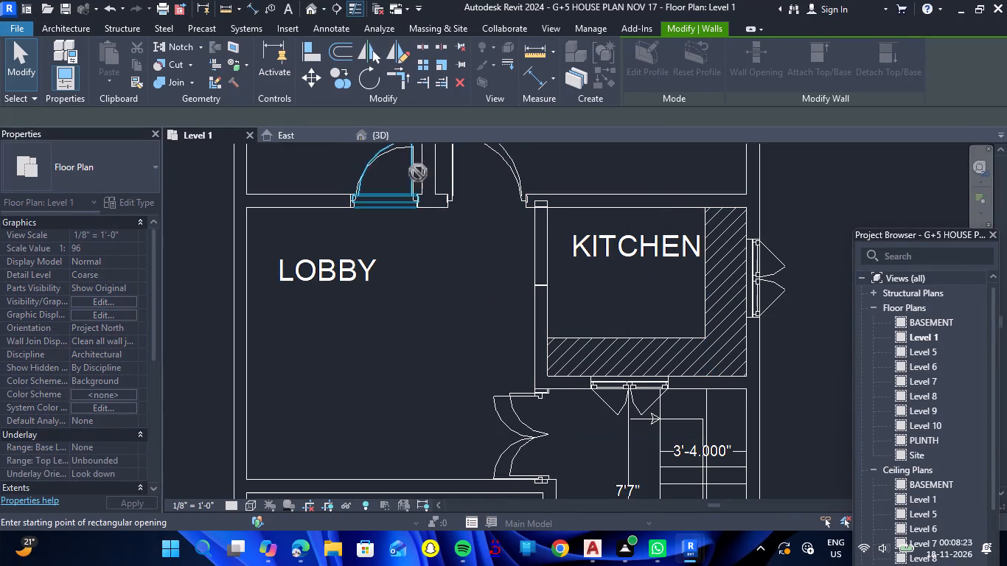
{"action": "key", "text": "Escape"}
In the 3D view, set the Unconnected Height of the overly tall wall above the lobby double door to 10' 6", unjoining conflicting elements.
{"action": "left_click", "coordinate": [374, 141]}
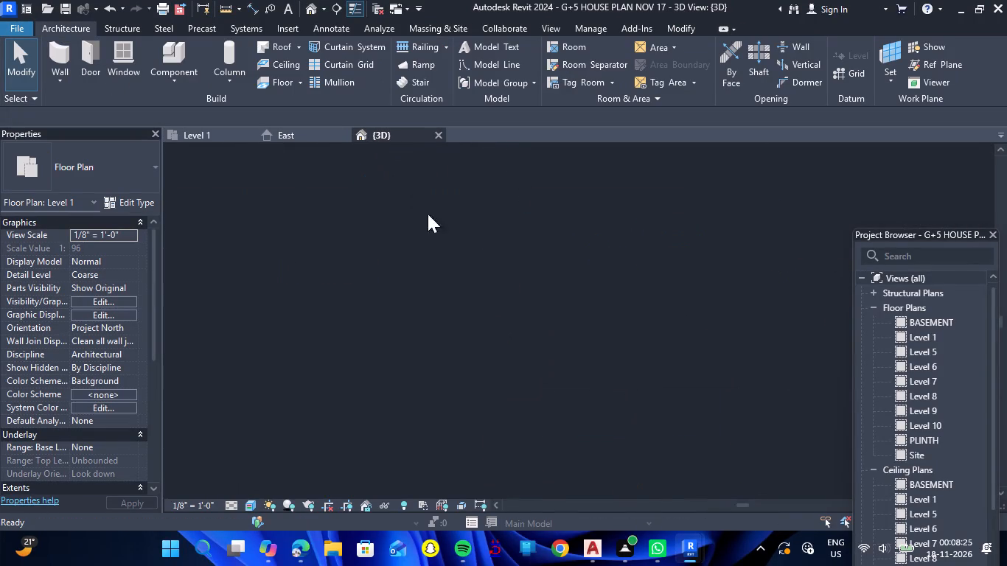
{"action": "scroll", "coordinate": [492, 245], "scroll_direction": "up", "scroll_amount": 1}
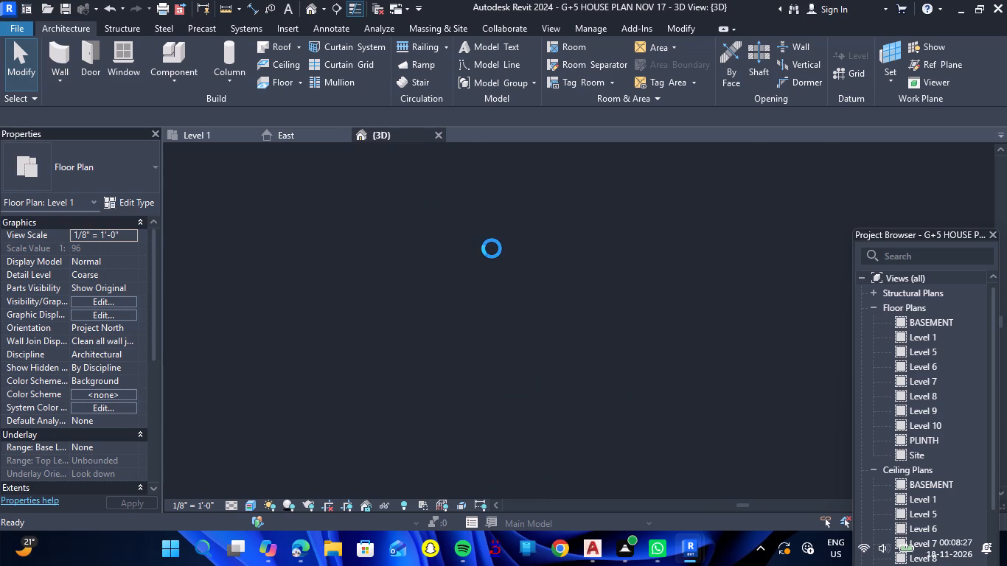
{"action": "scroll", "coordinate": [598, 290], "scroll_direction": "up", "scroll_amount": 4}
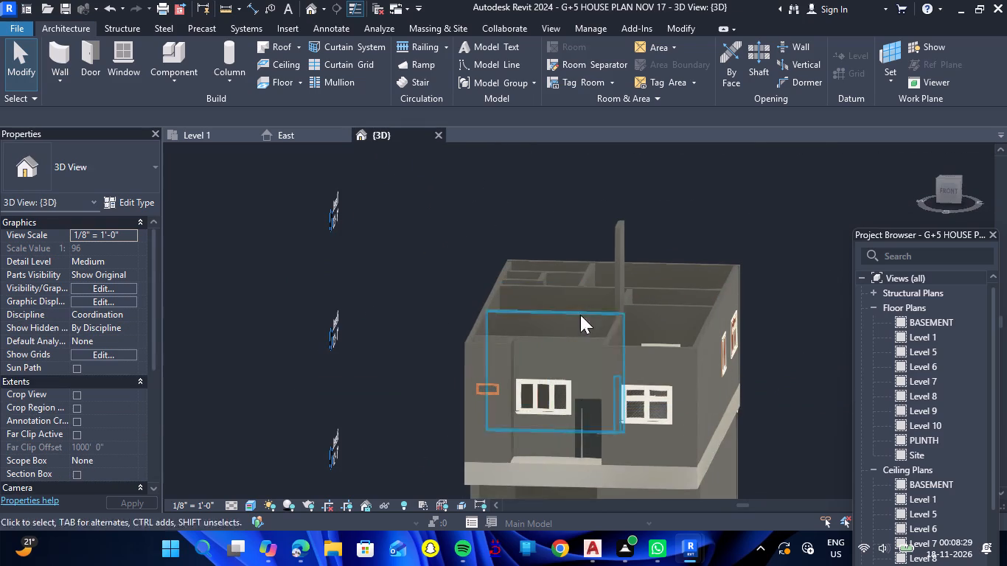
{"action": "left_click_drag", "start_coordinate": [557, 329], "coordinate": [652, 340], "text": "shift"}
{"action": "right_click_drag", "start_coordinate": [557, 329], "coordinate": [652, 340], "text": "shift"}
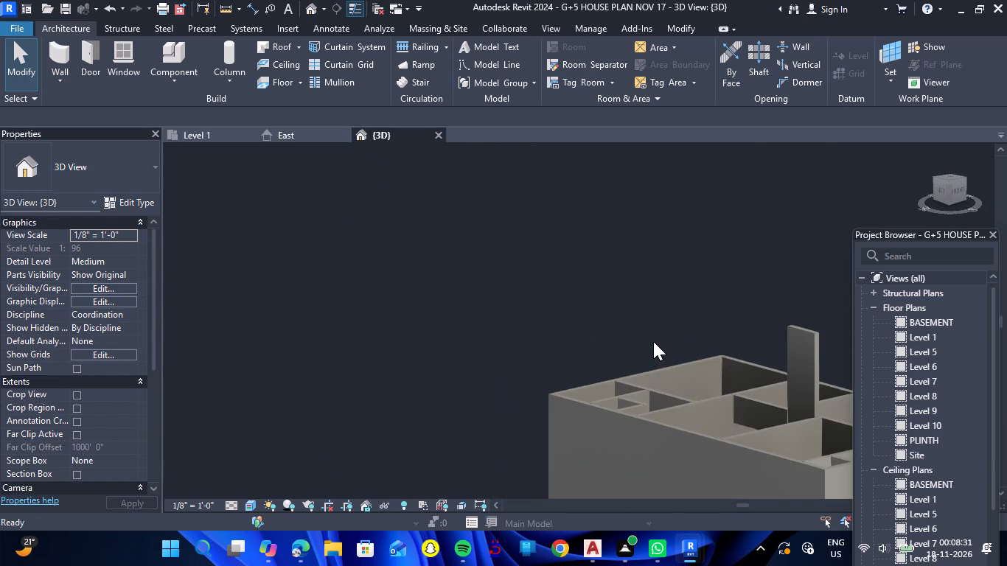
{"action": "scroll", "coordinate": [652, 342], "scroll_direction": "down", "scroll_amount": 5}
{"action": "left_click_drag", "start_coordinate": [683, 371], "coordinate": [745, 445]}
{"action": "right_click_drag", "start_coordinate": [683, 371], "coordinate": [745, 445], "text": "shift"}
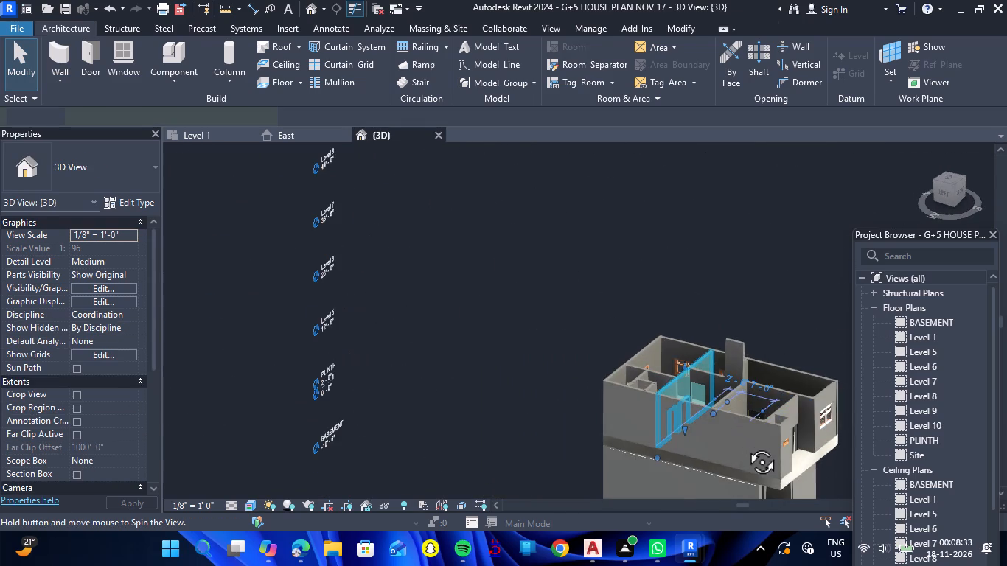
{"action": "left_click_drag", "start_coordinate": [745, 445], "coordinate": [805, 477]}
{"action": "right_click_drag", "start_coordinate": [745, 445], "coordinate": [806, 477], "text": "shift"}
{"action": "scroll", "coordinate": [759, 355], "scroll_direction": "up", "scroll_amount": 4}
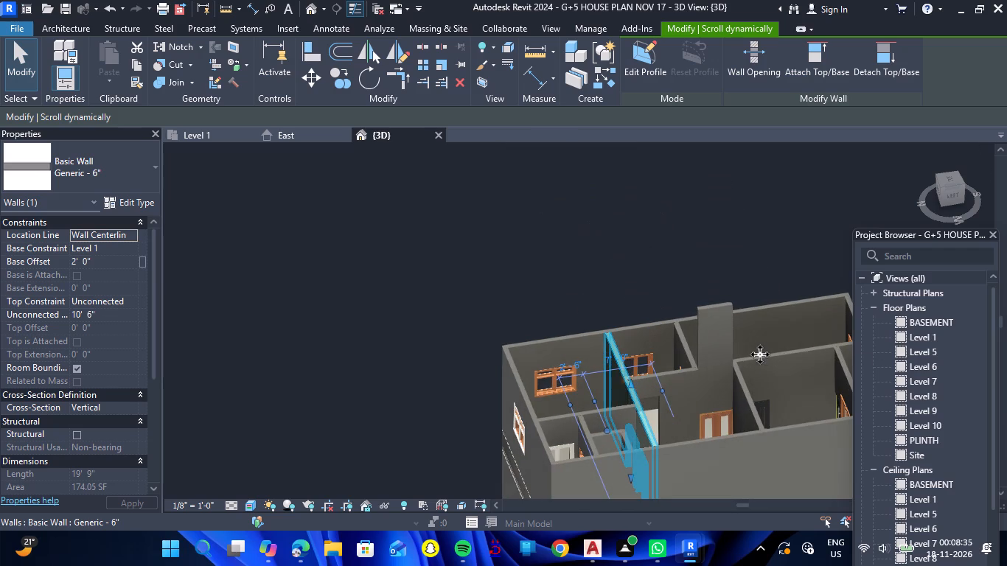
{"action": "key", "text": "Escape"}
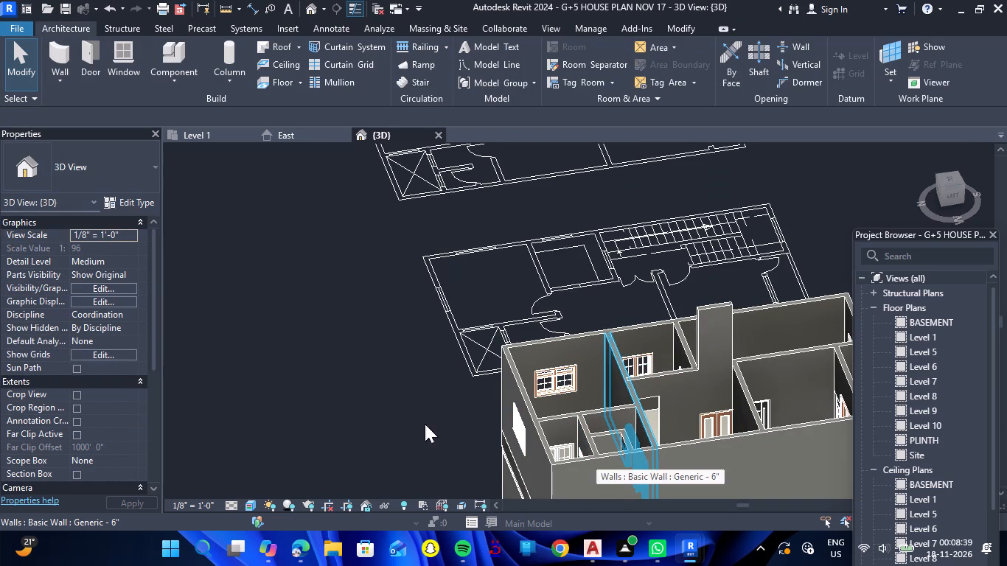
{"action": "key", "text": "Escape"}
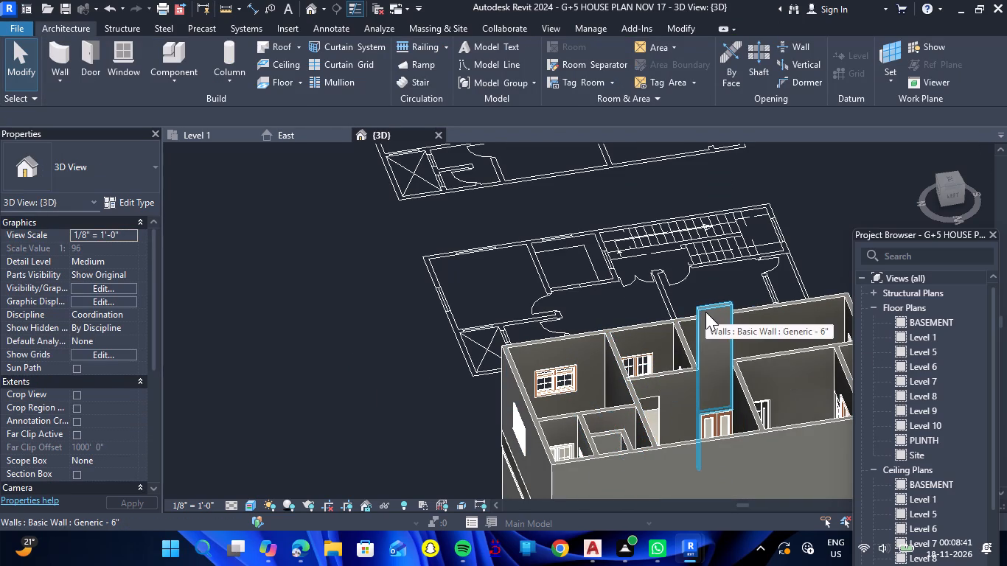
{"action": "left_click", "coordinate": [705, 312]}
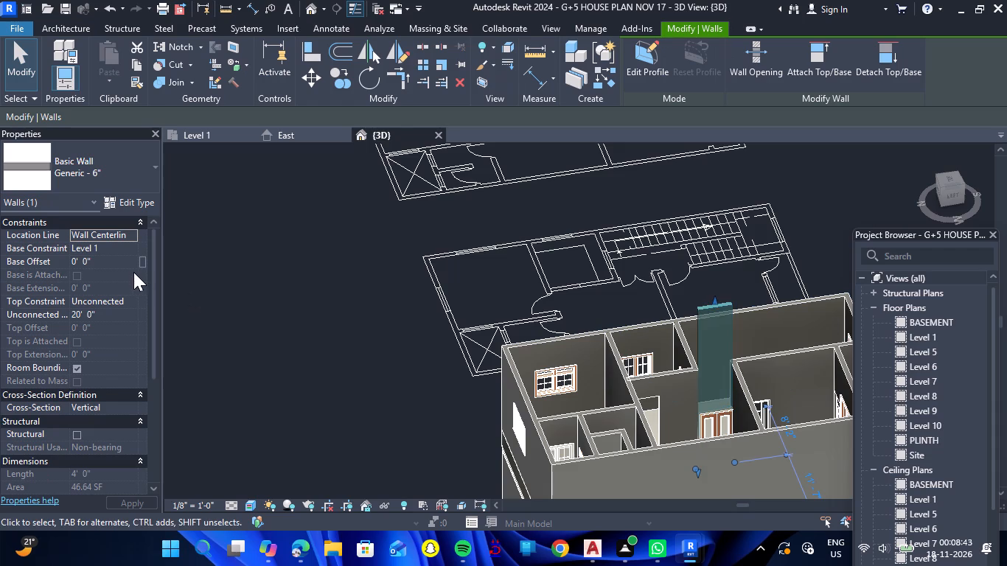
{"action": "left_click", "coordinate": [124, 314]}
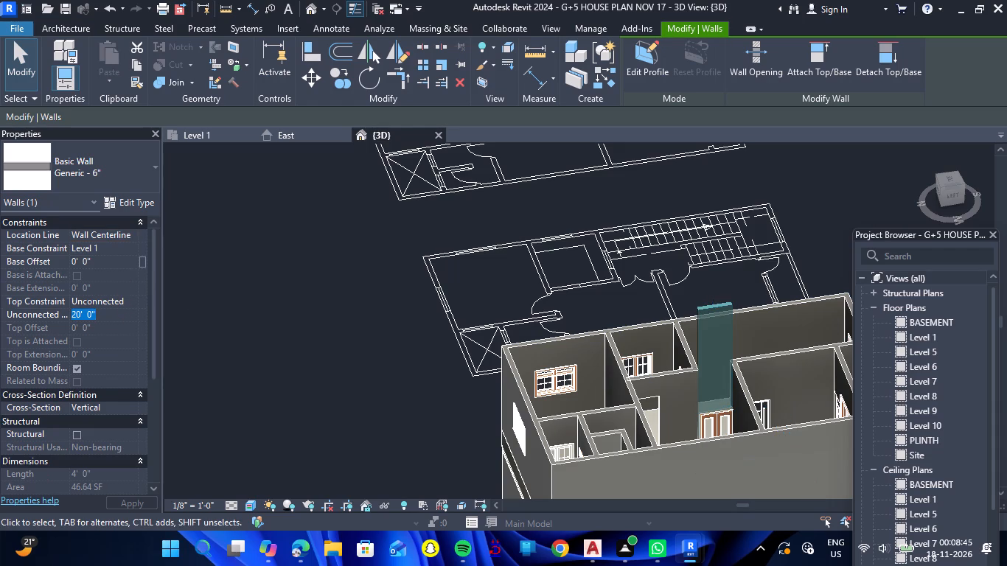
{"action": "type", "text": "10'"}
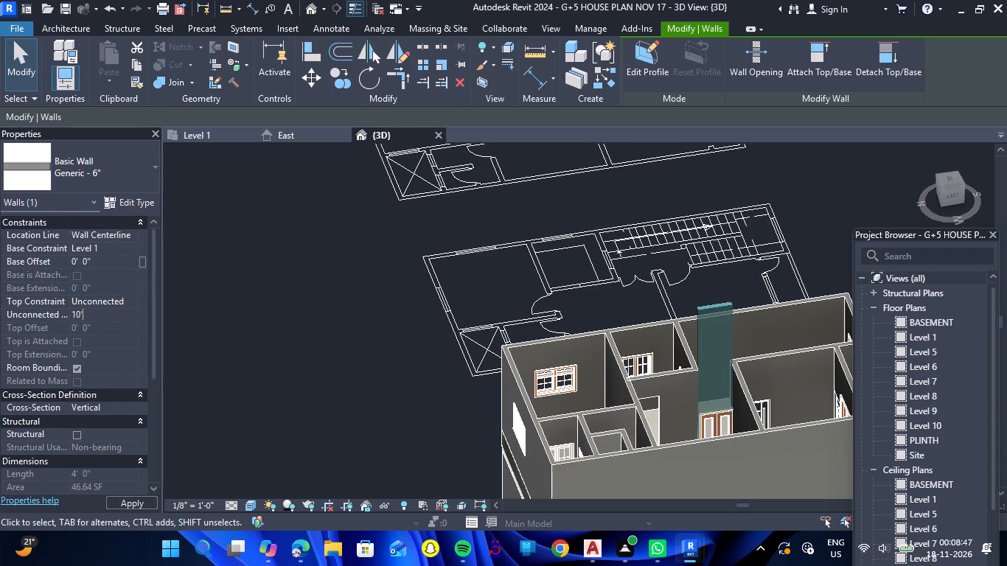
{"action": "key", "text": "6"}
{"action": "key", "text": "shift+quotedbl"}
{"action": "key", "text": "Return"}
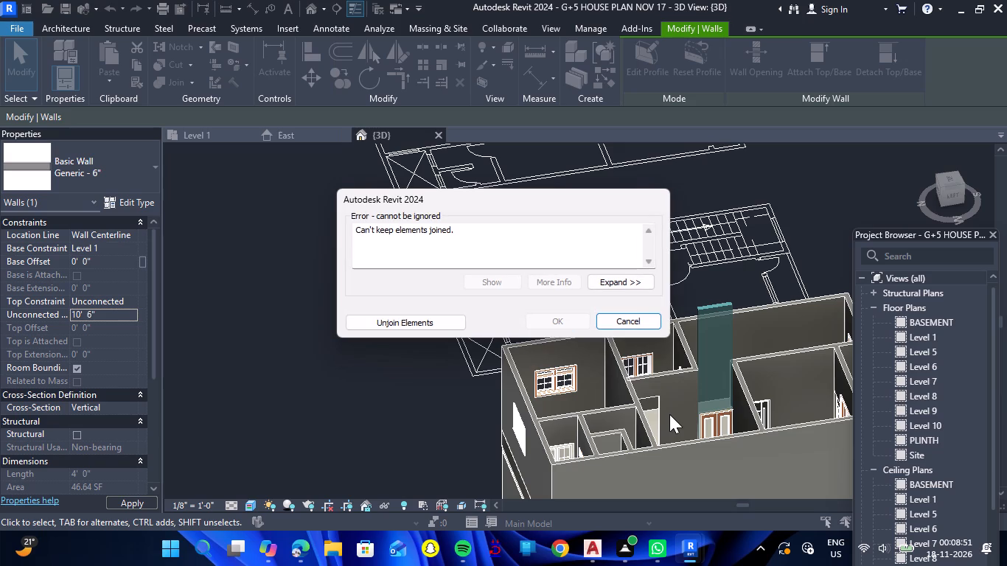
{"action": "left_click", "coordinate": [431, 315]}
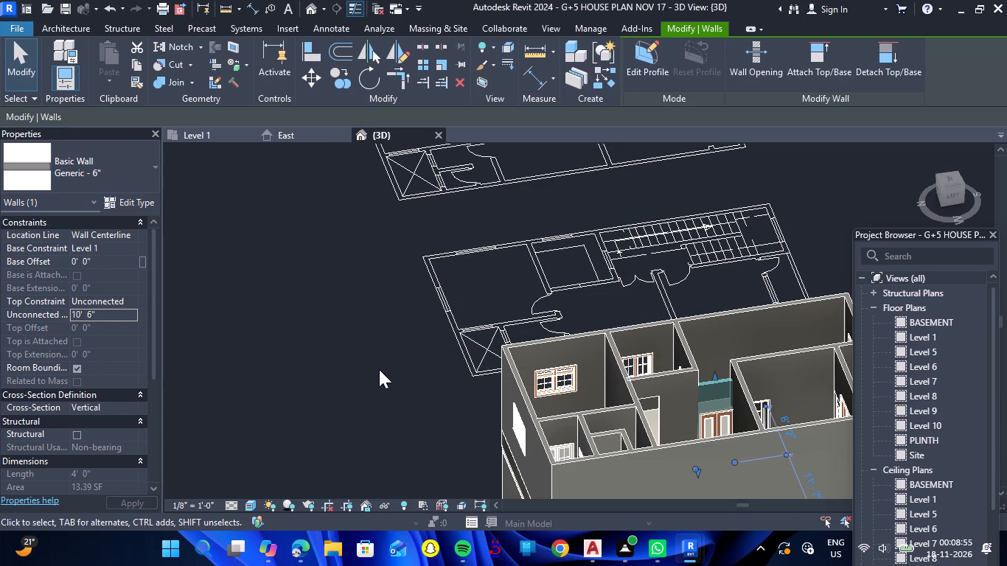
Set the Base Offset of the same wall above the lobby double door to 2', unjoining the conflicting elements, and deselect it.
{"action": "scroll", "coordinate": [385, 340], "scroll_direction": "down", "scroll_amount": 2}
{"action": "scroll", "coordinate": [641, 391], "scroll_direction": "up", "scroll_amount": 5}
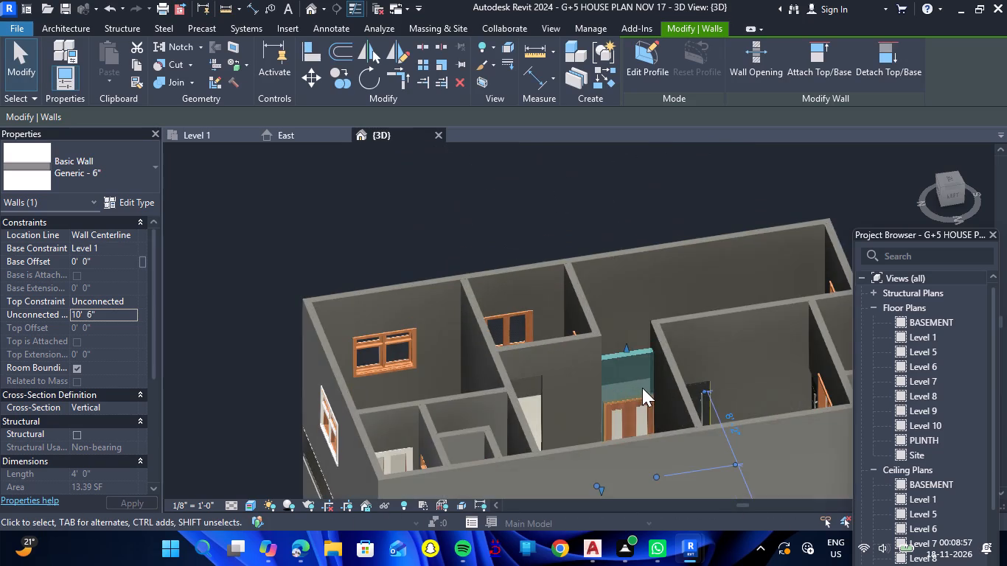
{"action": "scroll", "coordinate": [644, 377], "scroll_direction": "up", "scroll_amount": 1}
{"action": "scroll", "coordinate": [644, 375], "scroll_direction": "down", "scroll_amount": 6}
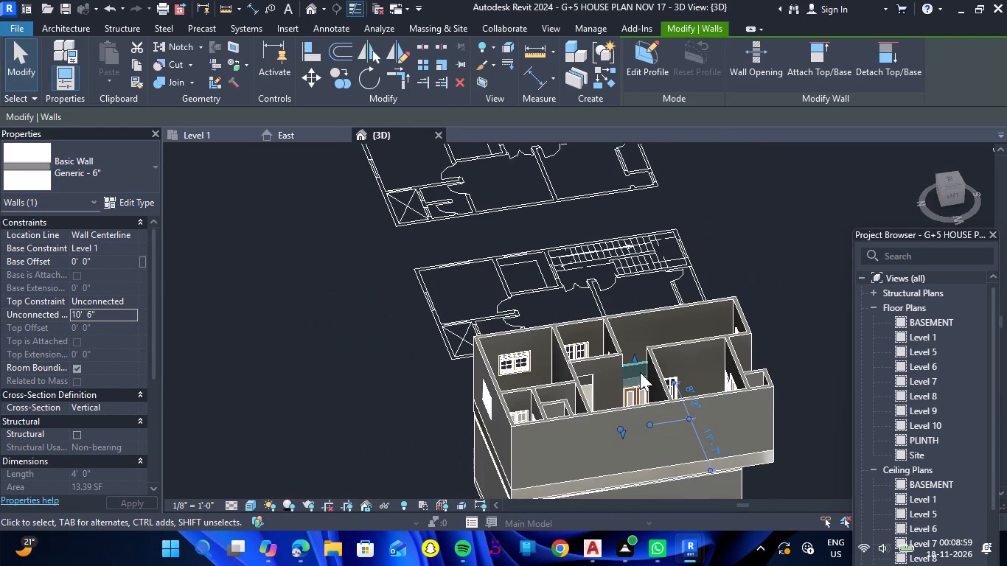
{"action": "left_click", "coordinate": [102, 262]}
{"action": "type", "text": "2'"}
{"action": "key", "text": "Return"}
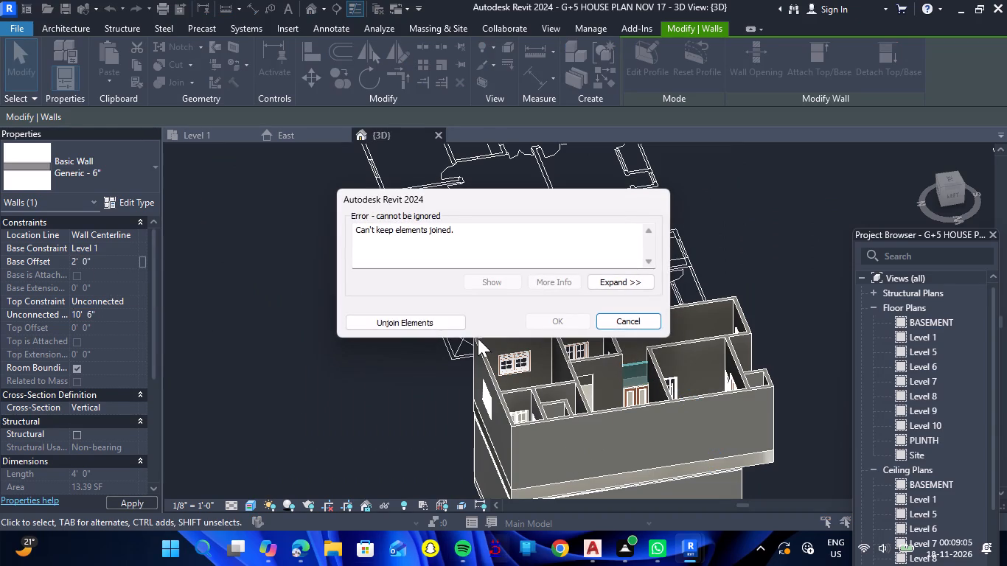
{"action": "left_click", "coordinate": [431, 326]}
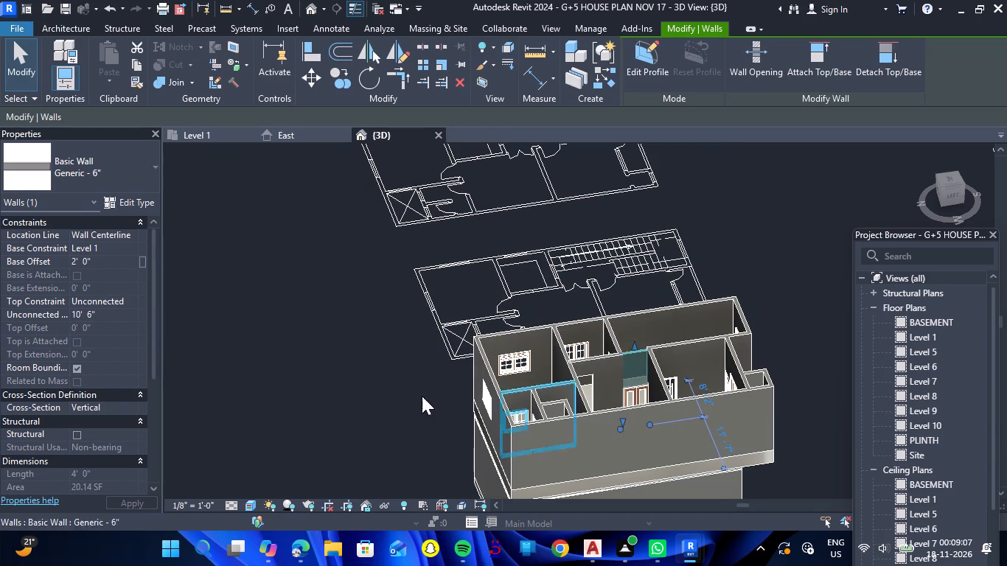
{"action": "left_click", "coordinate": [369, 393]}
Inspect the corrected double-door wall, the kitchen opening and the bathroom walls in the 3D model.
{"action": "scroll", "coordinate": [650, 360], "scroll_direction": "up", "scroll_amount": 4}
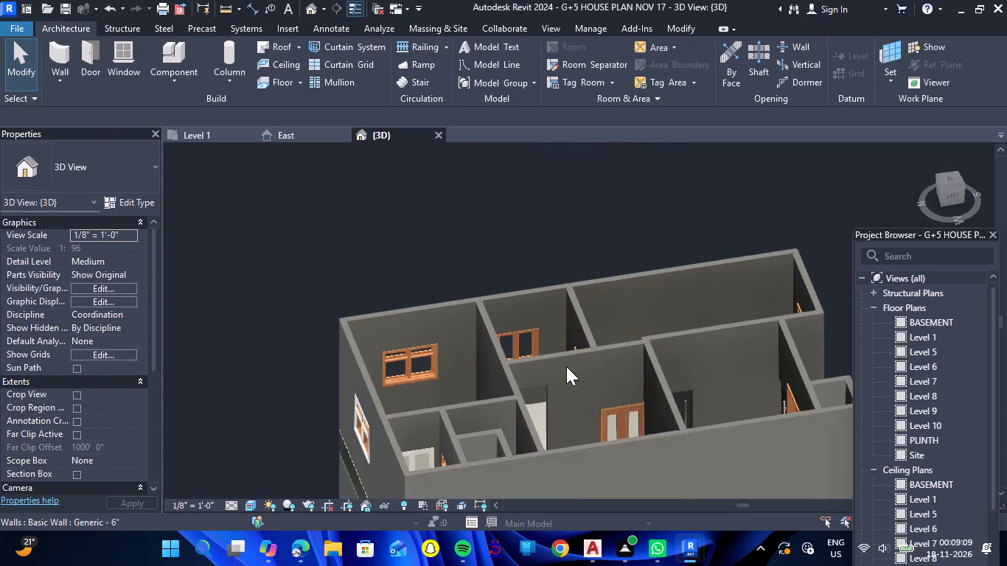
{"action": "scroll", "coordinate": [576, 366], "scroll_direction": "up", "scroll_amount": 4}
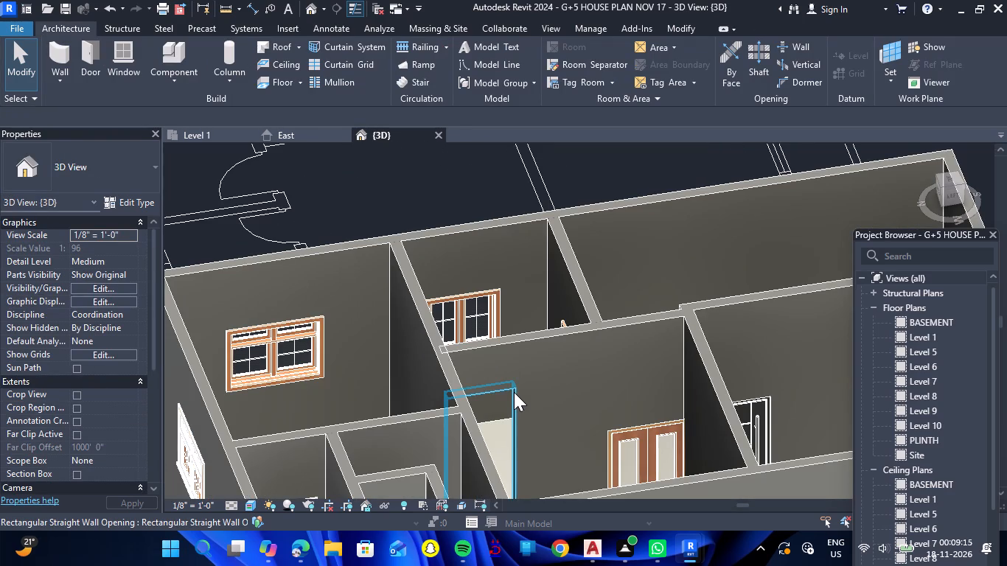
{"action": "scroll", "coordinate": [511, 338], "scroll_direction": "down", "scroll_amount": 4}
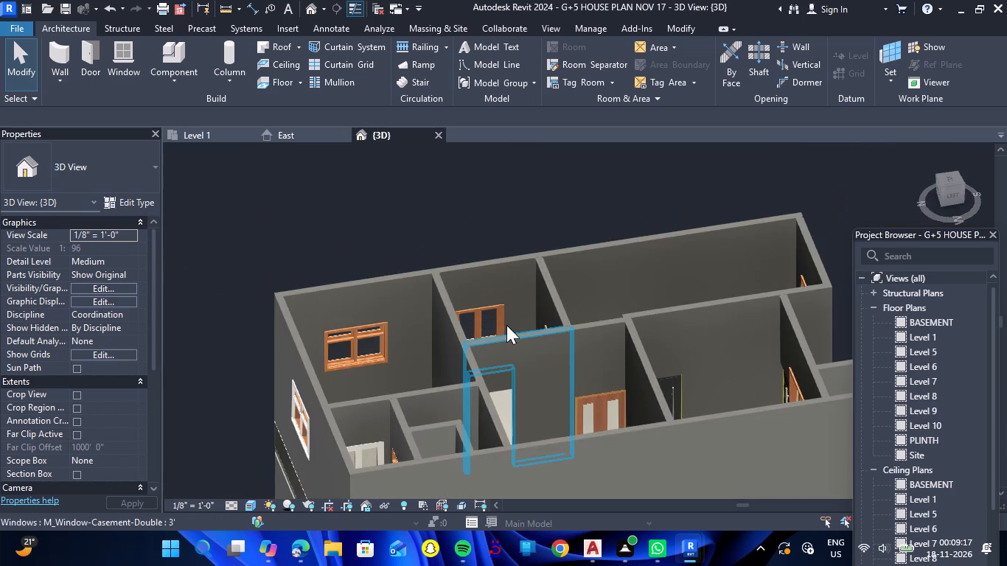
{"action": "scroll", "coordinate": [447, 293], "scroll_direction": "down", "scroll_amount": 2}
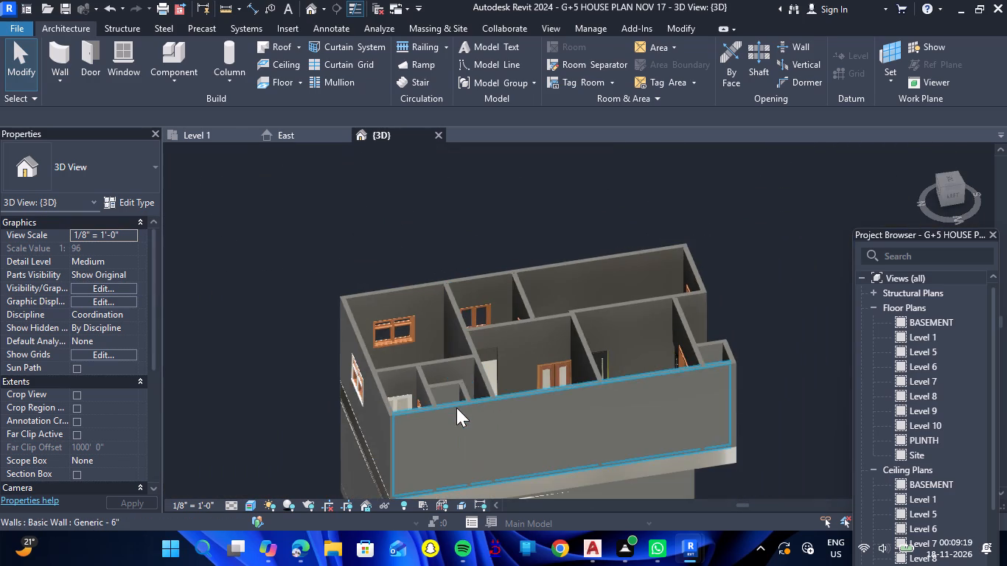
{"action": "scroll", "coordinate": [449, 412], "scroll_direction": "up", "scroll_amount": 4}
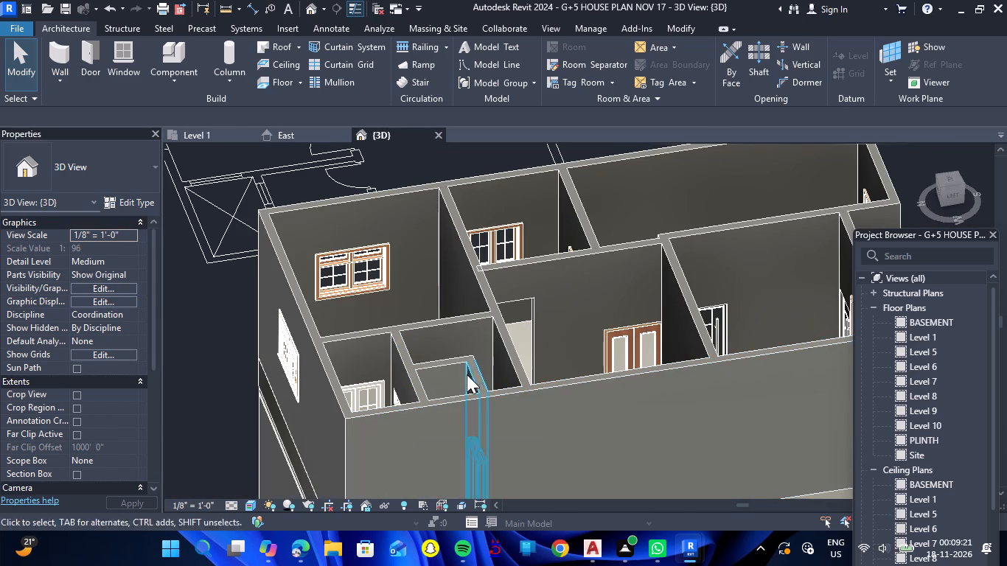
Review the doors, windows and openings of the first floor on the Level 1 plan against the neighbouring floor drawings.
{"action": "left_click", "coordinate": [206, 136]}
{"action": "scroll", "coordinate": [355, 264], "scroll_direction": "down", "scroll_amount": 4}
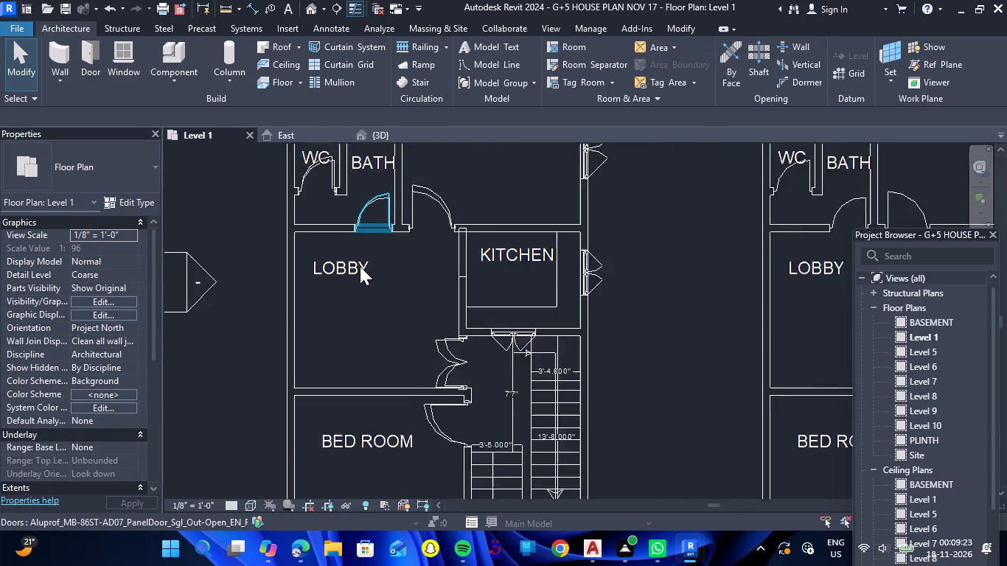
{"action": "scroll", "coordinate": [360, 266], "scroll_direction": "down", "scroll_amount": 2}
{"action": "scroll", "coordinate": [373, 164], "scroll_direction": "up", "scroll_amount": 1}
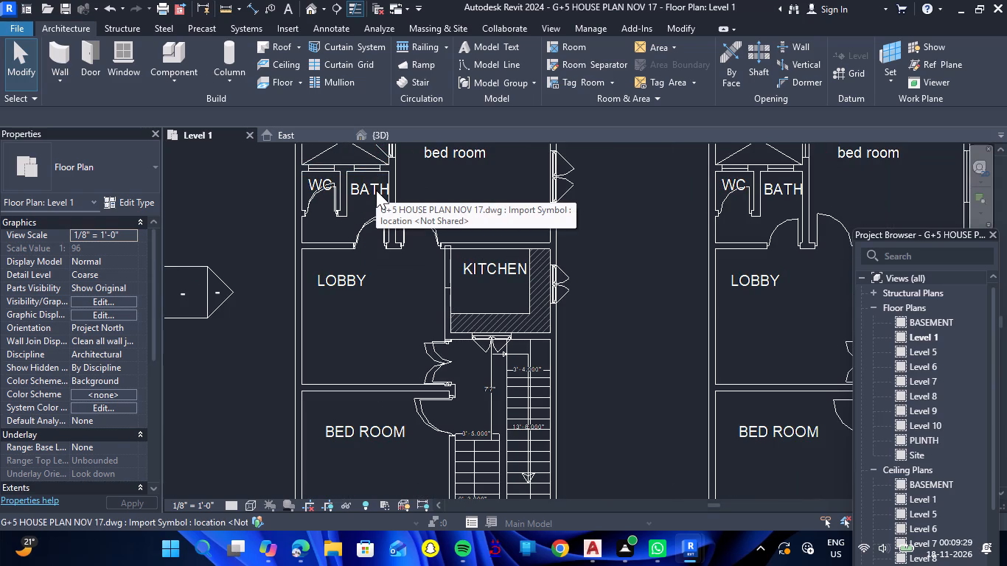
{"action": "scroll", "coordinate": [388, 206], "scroll_direction": "down", "scroll_amount": 4}
{"action": "scroll", "coordinate": [431, 301], "scroll_direction": "up", "scroll_amount": 4}
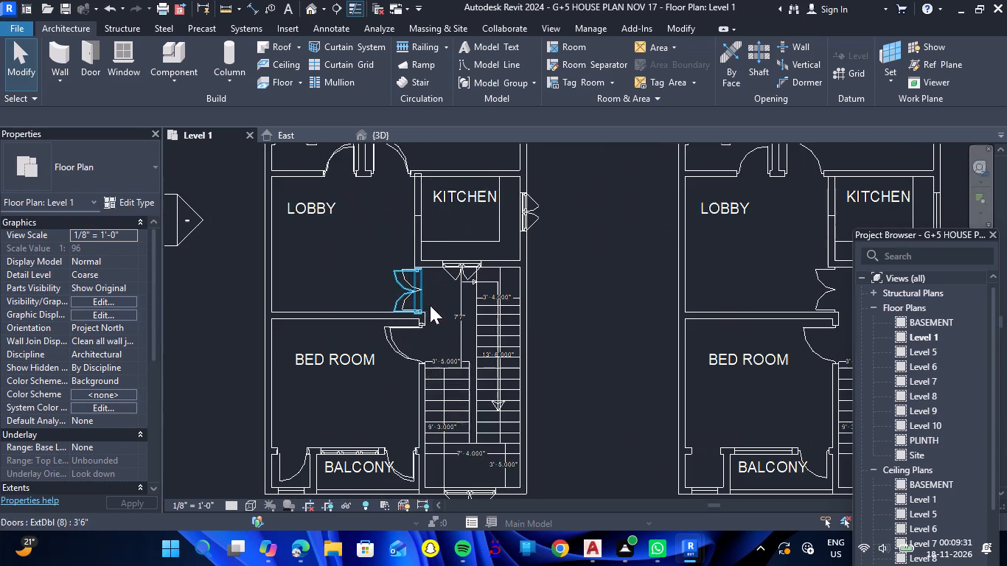
{"action": "scroll", "coordinate": [355, 366], "scroll_direction": "down", "scroll_amount": 2}
{"action": "scroll", "coordinate": [282, 421], "scroll_direction": "down", "scroll_amount": 2}
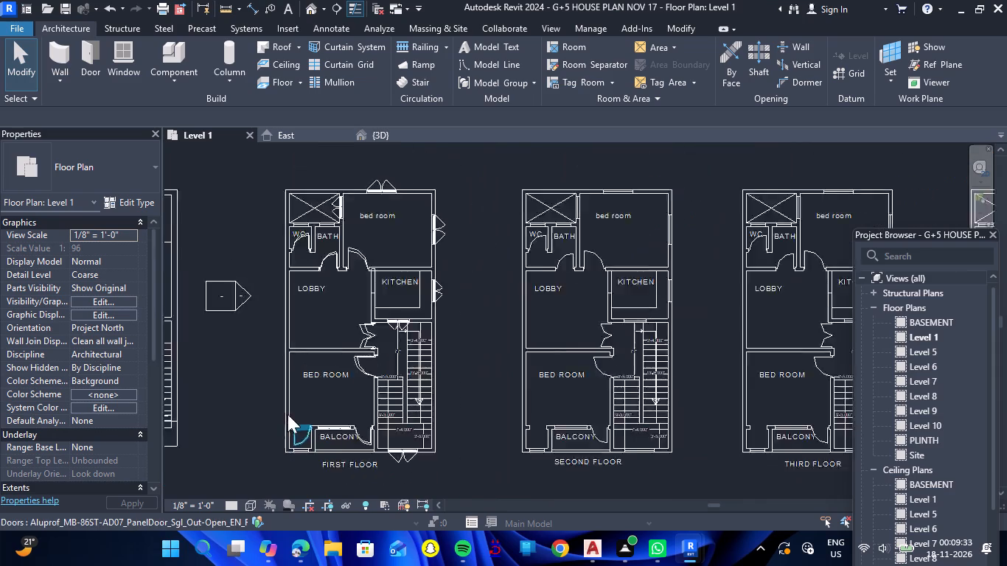
{"action": "scroll", "coordinate": [288, 414], "scroll_direction": "down", "scroll_amount": 5}
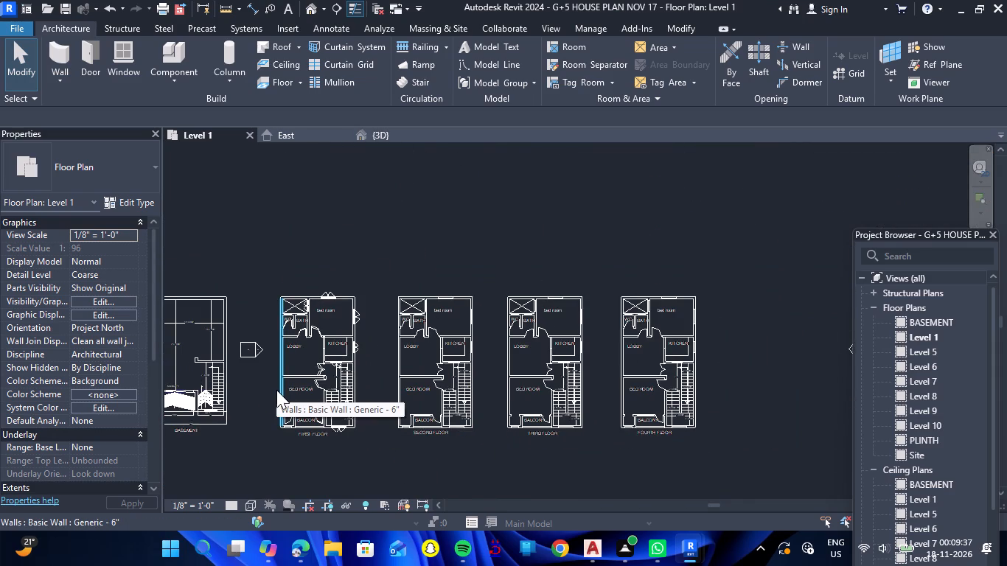
{"action": "scroll", "coordinate": [302, 366], "scroll_direction": "down", "scroll_amount": 4}
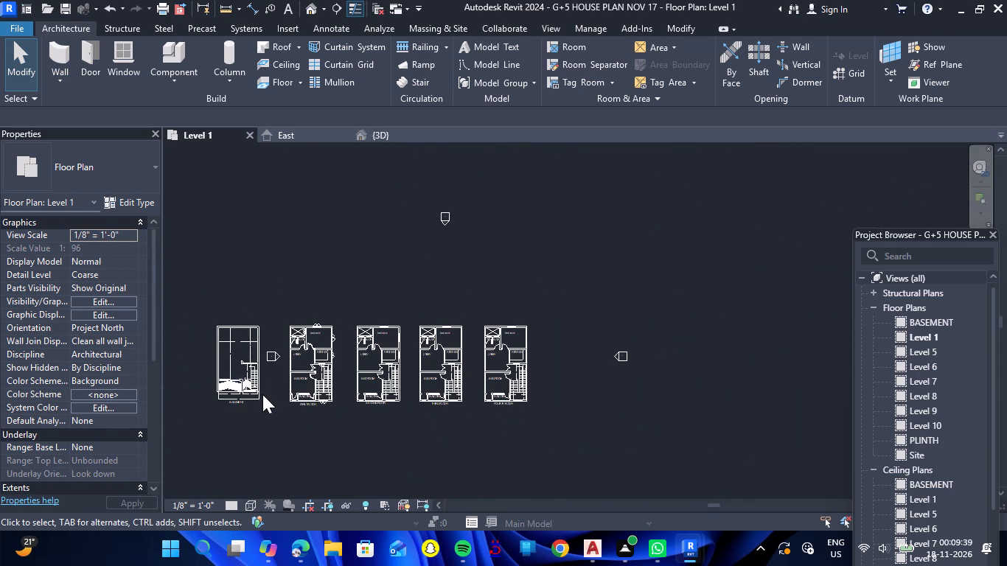
Examine the first-floor rooms in 3D from the front and above, checking the lobby doors and the WC and bath windows.
{"action": "left_click", "coordinate": [356, 142]}
{"action": "scroll", "coordinate": [372, 276], "scroll_direction": "down", "scroll_amount": 4}
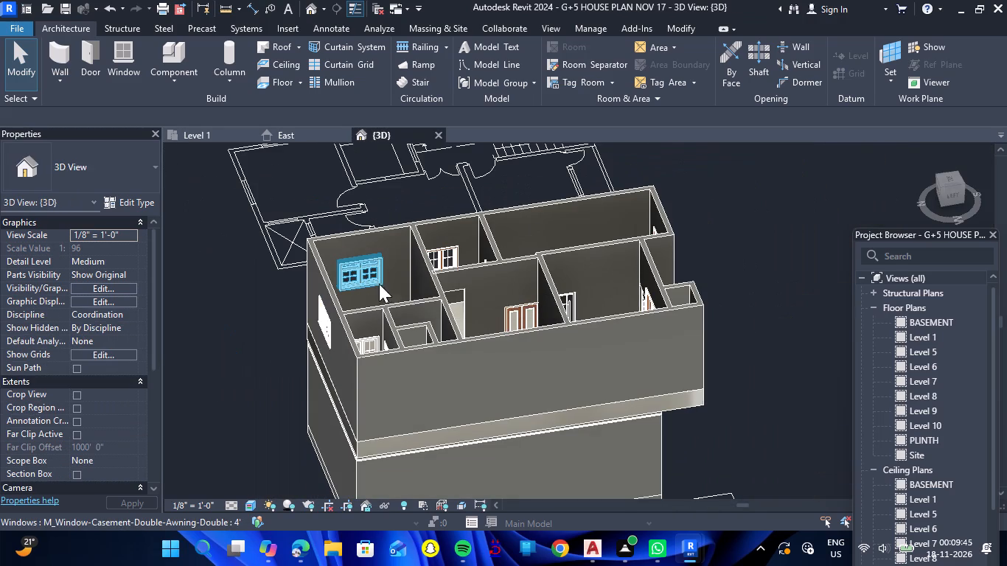
{"action": "left_click_drag", "start_coordinate": [749, 365], "coordinate": [569, 396], "text": "shift"}
{"action": "right_click_drag", "start_coordinate": [749, 365], "coordinate": [569, 396], "text": "shift"}
{"action": "scroll", "coordinate": [660, 326], "scroll_direction": "down", "scroll_amount": 3}
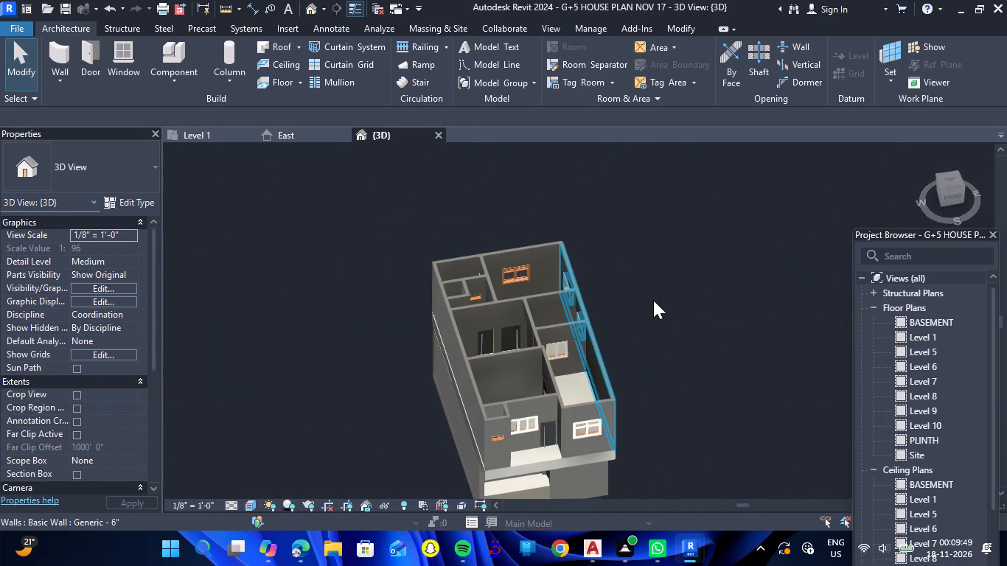
{"action": "scroll", "coordinate": [526, 320], "scroll_direction": "up", "scroll_amount": 4}
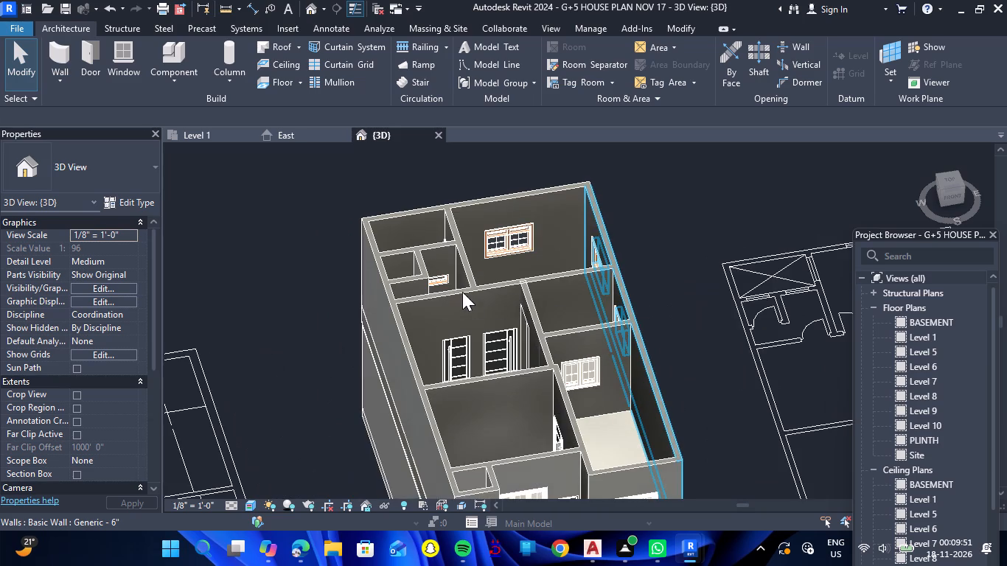
{"action": "scroll", "coordinate": [456, 284], "scroll_direction": "up", "scroll_amount": 5}
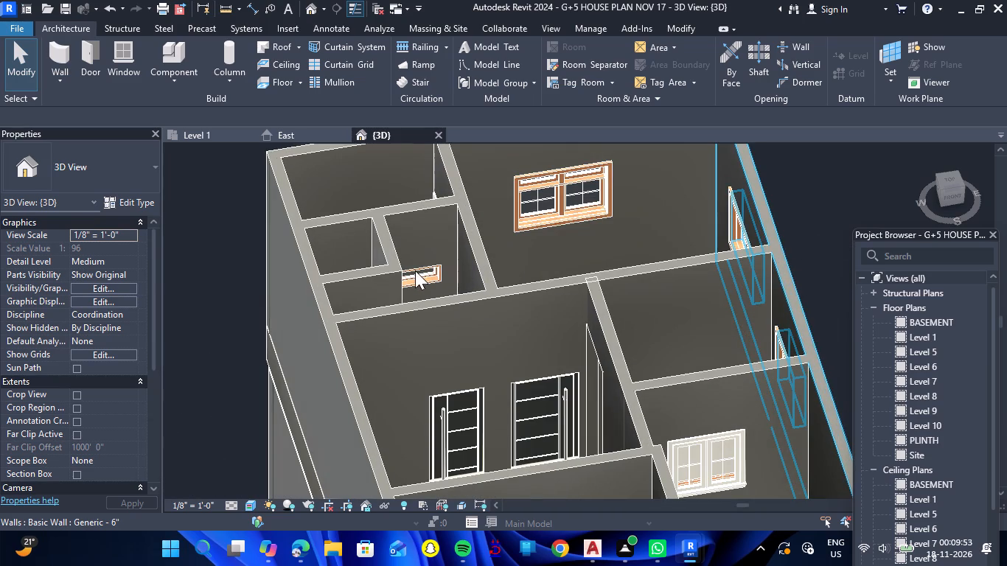
{"action": "left_click_drag", "start_coordinate": [412, 232], "coordinate": [408, 297]}
{"action": "right_click_drag", "start_coordinate": [412, 232], "coordinate": [408, 297], "text": "shift"}
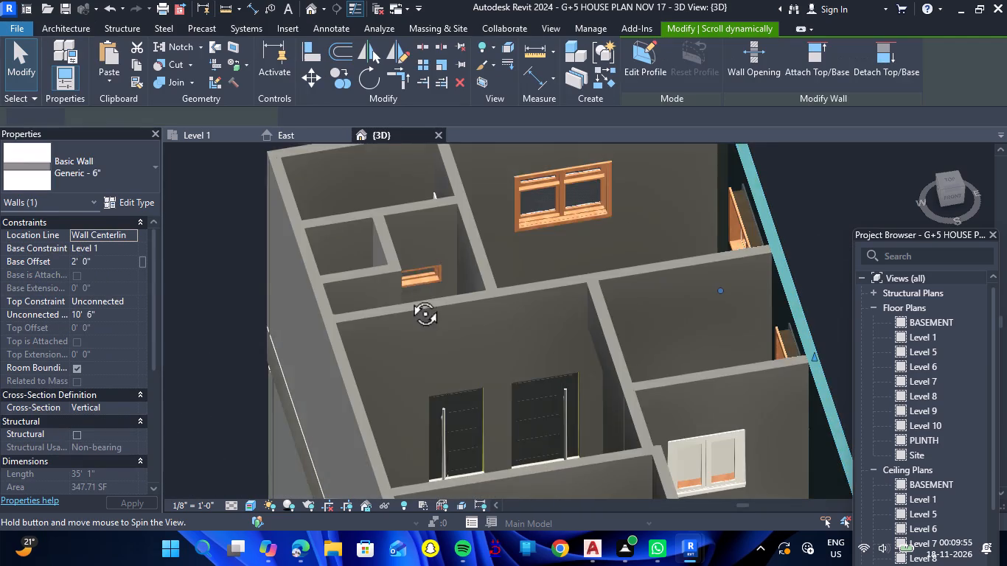
{"action": "left_click_drag", "start_coordinate": [408, 297], "coordinate": [405, 276]}
{"action": "right_click_drag", "start_coordinate": [408, 297], "coordinate": [405, 276], "text": "shift"}
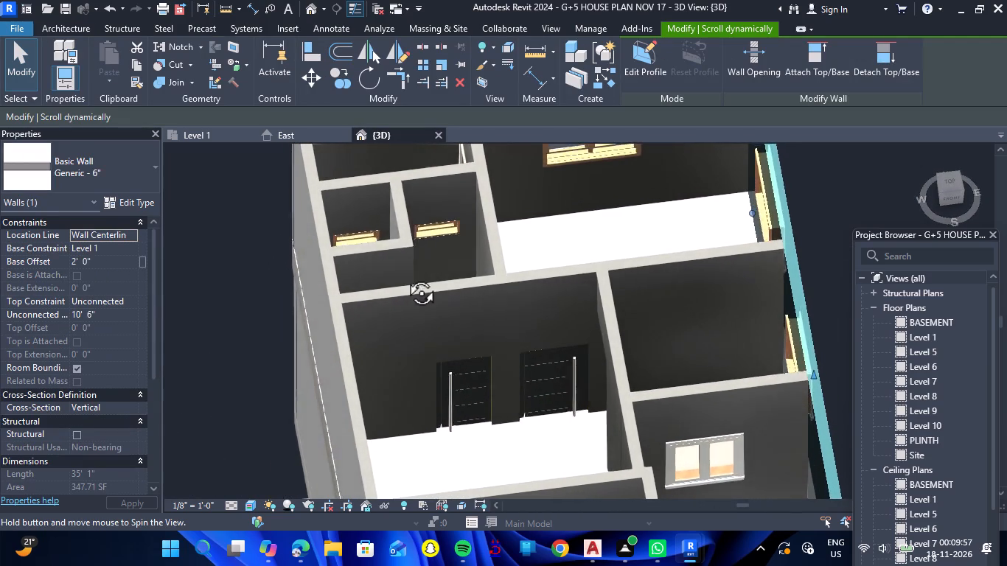
{"action": "left_click_drag", "start_coordinate": [405, 276], "coordinate": [408, 268]}
{"action": "right_click_drag", "start_coordinate": [405, 276], "coordinate": [408, 268], "text": "shift"}
{"action": "key", "text": "Escape"}
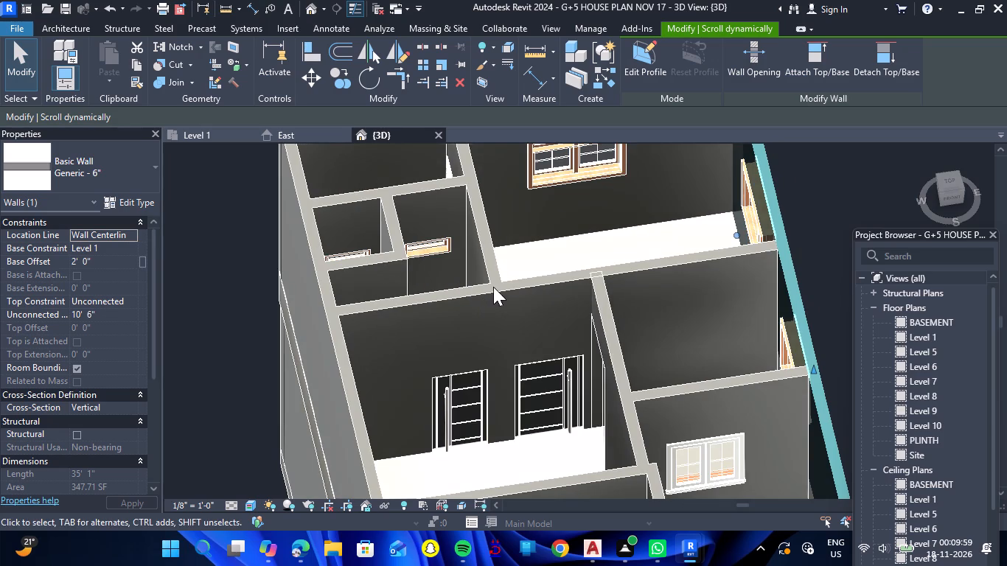
View the whole model in 3D from the front, examining the first-floor front and balcony.
{"action": "scroll", "coordinate": [514, 287], "scroll_direction": "down", "scroll_amount": 11}
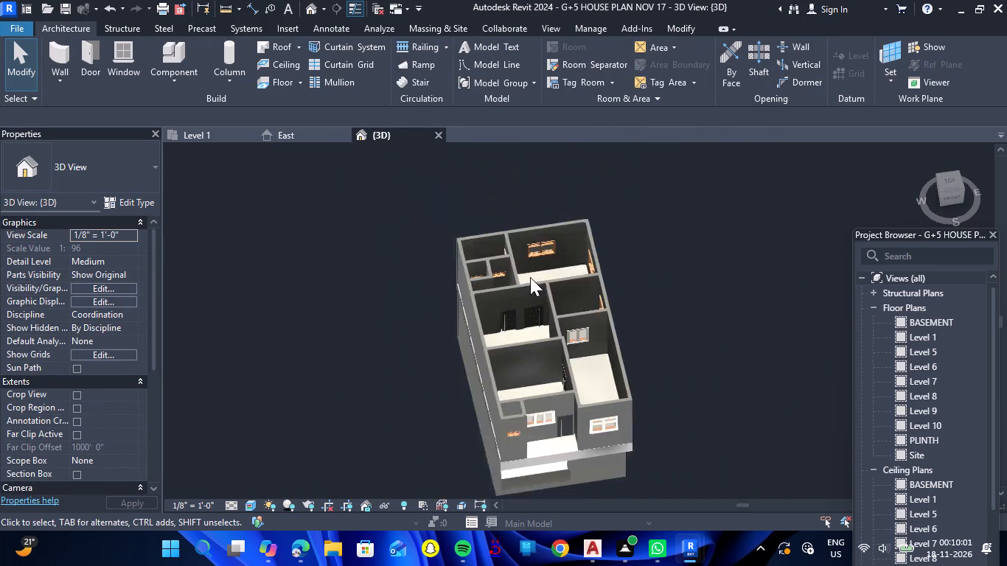
{"action": "left_click_drag", "start_coordinate": [621, 434], "coordinate": [616, 323]}
{"action": "right_click_drag", "start_coordinate": [620, 434], "coordinate": [616, 323], "text": "shift"}
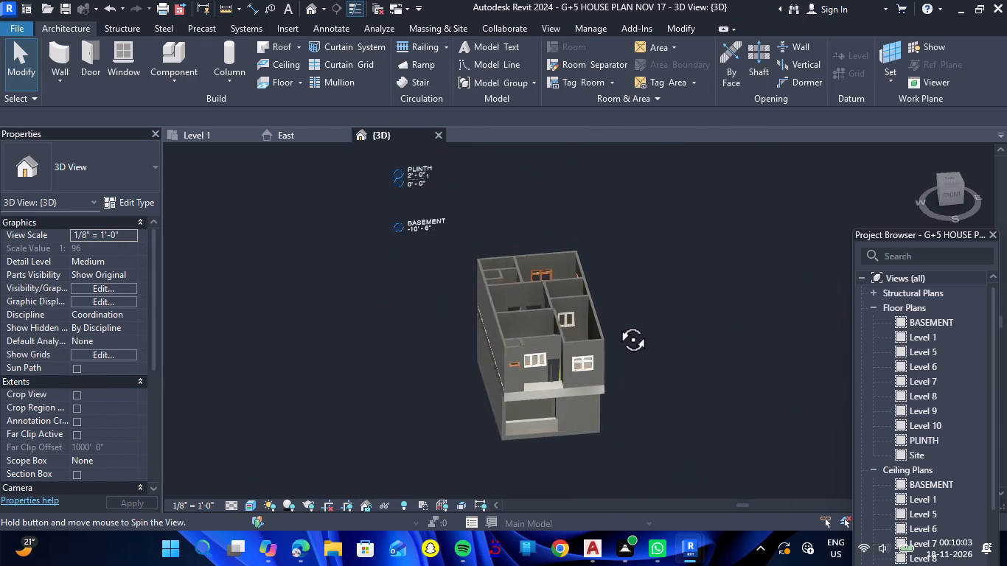
{"action": "left_click_drag", "start_coordinate": [616, 323], "coordinate": [616, 305]}
{"action": "right_click_drag", "start_coordinate": [616, 323], "coordinate": [616, 305], "text": "shift"}
Sketch a railing path about 7' 11" long on the Level 1 plan along the first-floor balcony's front edge, between its side walls.
{"action": "left_click", "coordinate": [206, 142]}
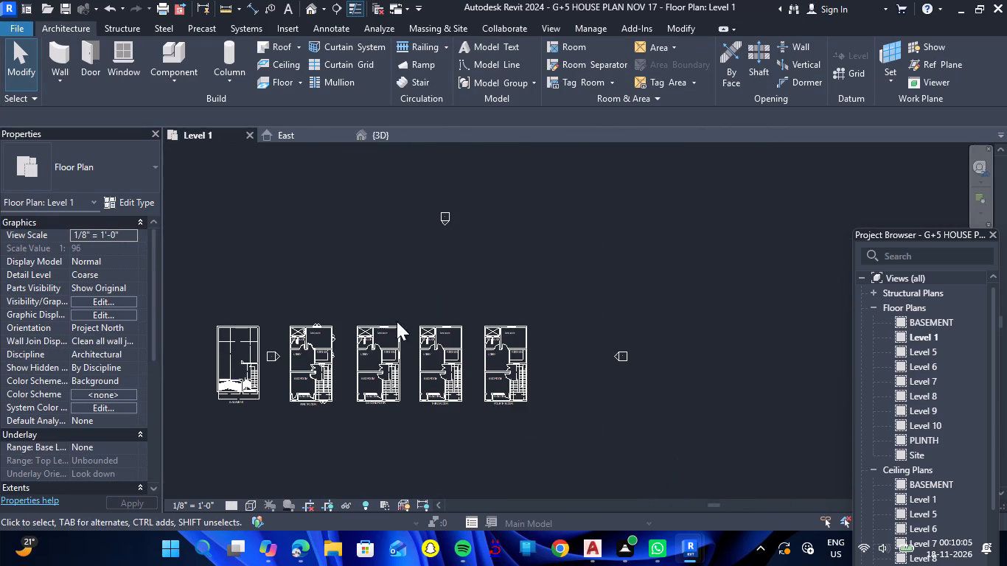
{"action": "scroll", "coordinate": [298, 396], "scroll_direction": "up", "scroll_amount": 12}
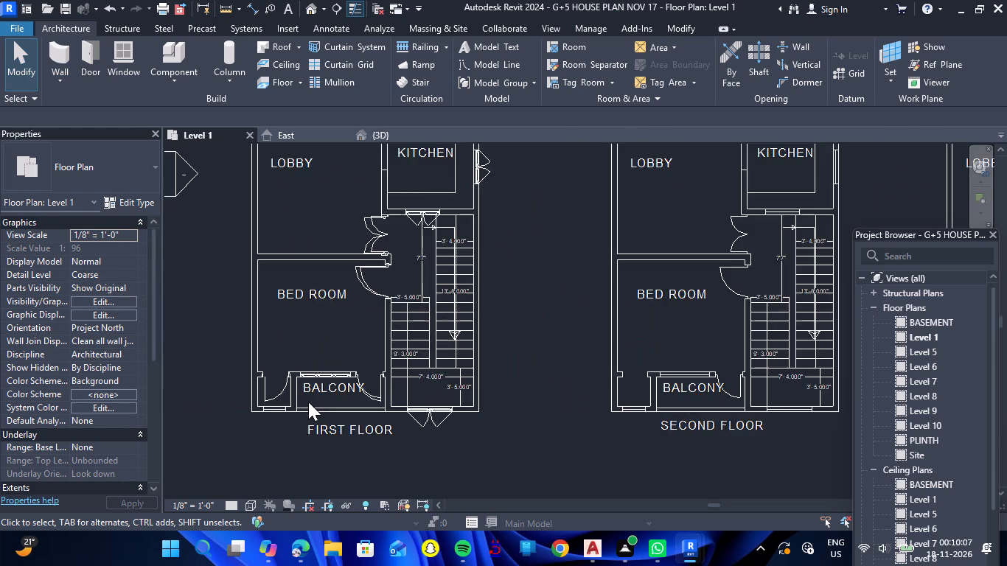
{"action": "scroll", "coordinate": [308, 402], "scroll_direction": "up", "scroll_amount": 8}
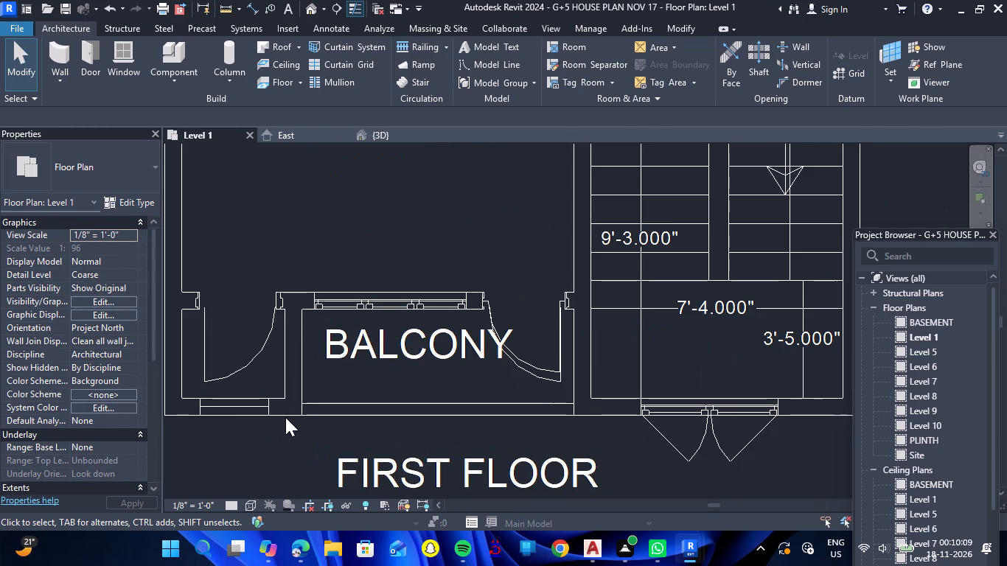
{"action": "left_click", "coordinate": [405, 50]}
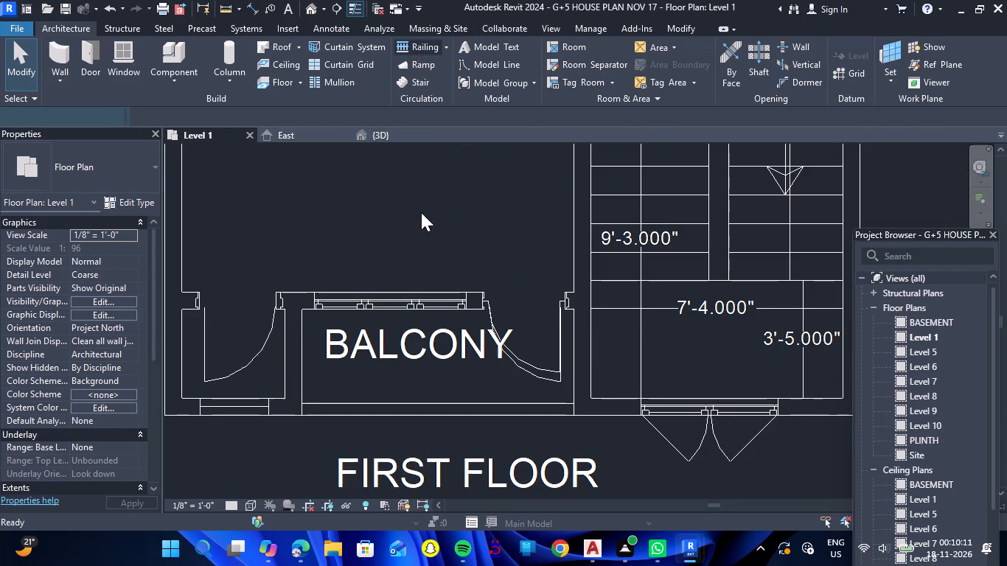
{"action": "scroll", "coordinate": [310, 421], "scroll_direction": "up", "scroll_amount": 6}
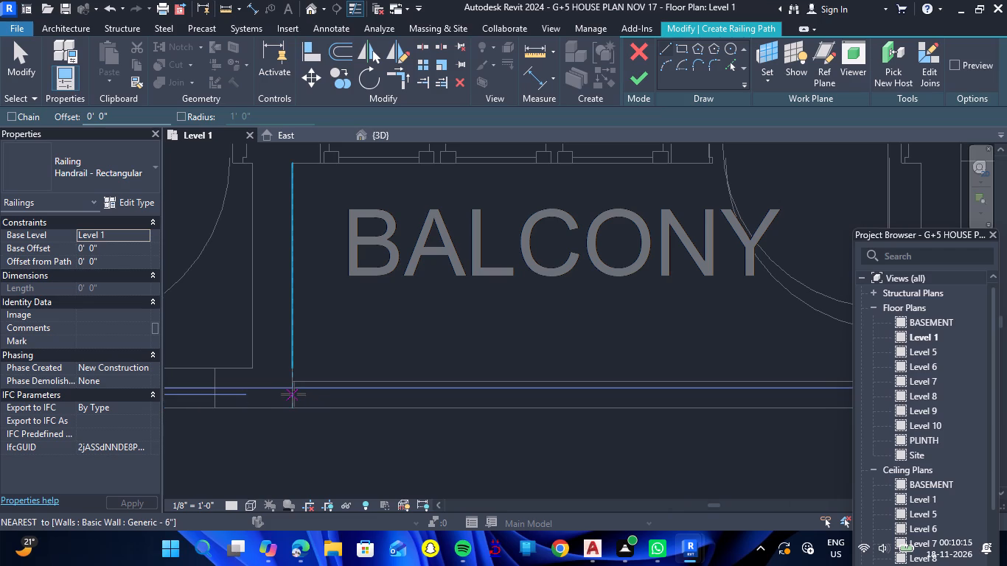
{"action": "left_click", "coordinate": [293, 394]}
{"action": "scroll", "coordinate": [386, 398], "scroll_direction": "down", "scroll_amount": 6}
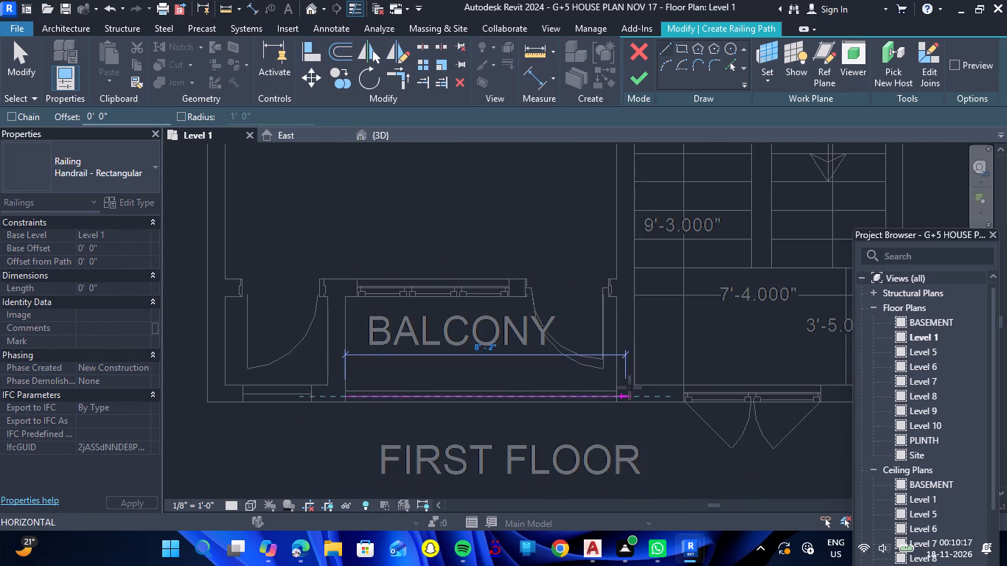
{"action": "left_click", "coordinate": [616, 396]}
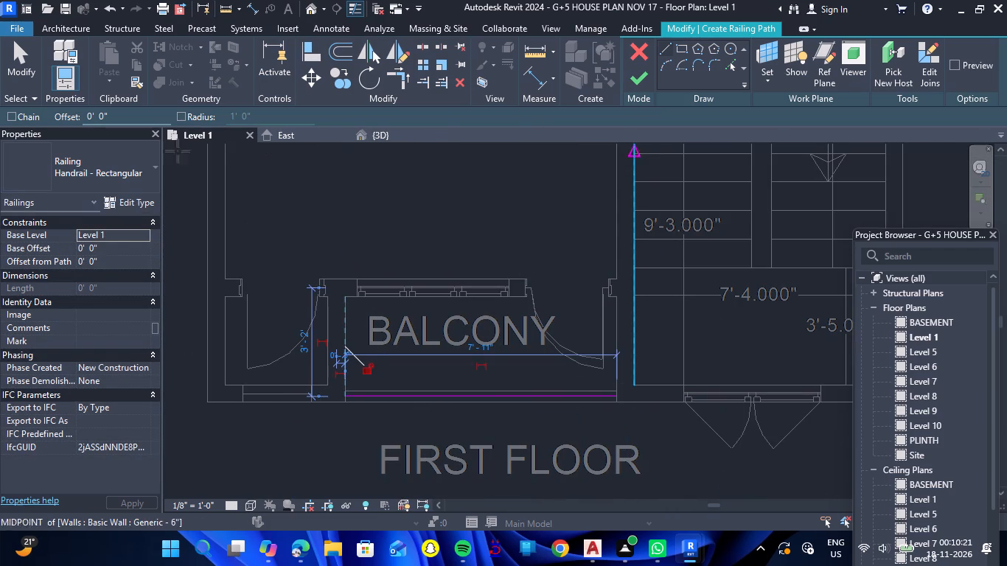
Assign the Glass Panel - Bottom Fill type to the balcony railing and finish its sketch without saving the project.
{"action": "left_click", "coordinate": [153, 174]}
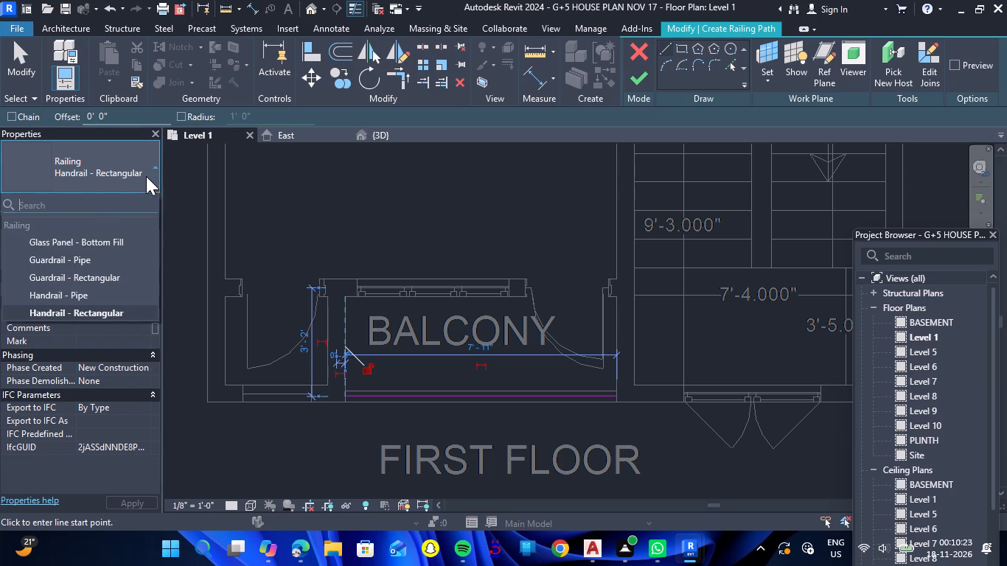
{"action": "left_click", "coordinate": [94, 244]}
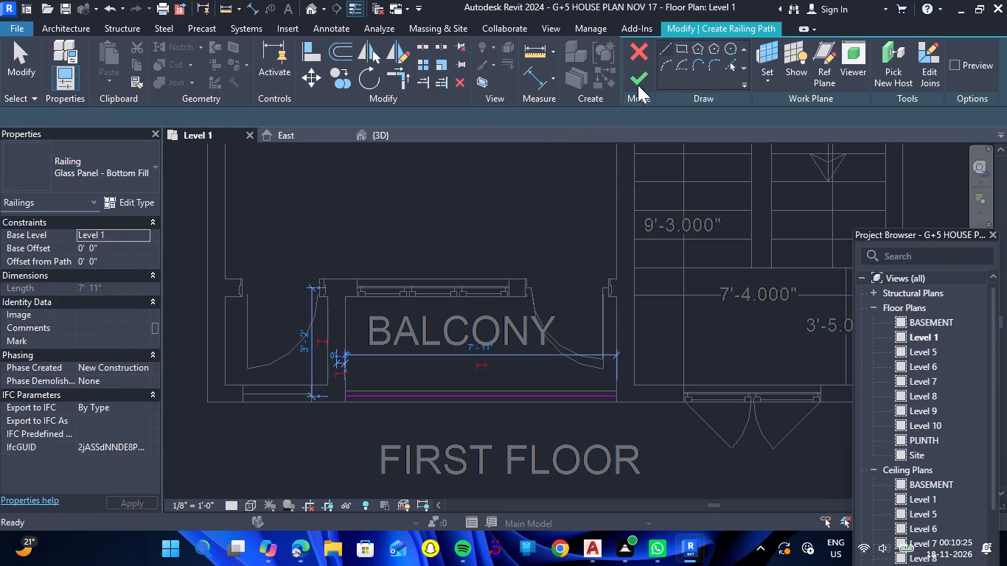
{"action": "left_click", "coordinate": [644, 78]}
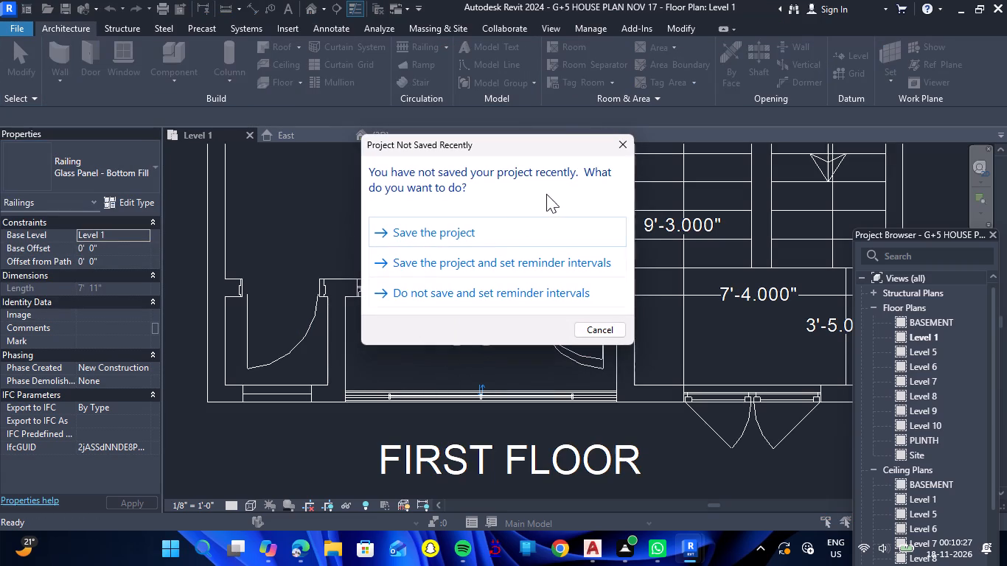
{"action": "left_click", "coordinate": [627, 142]}
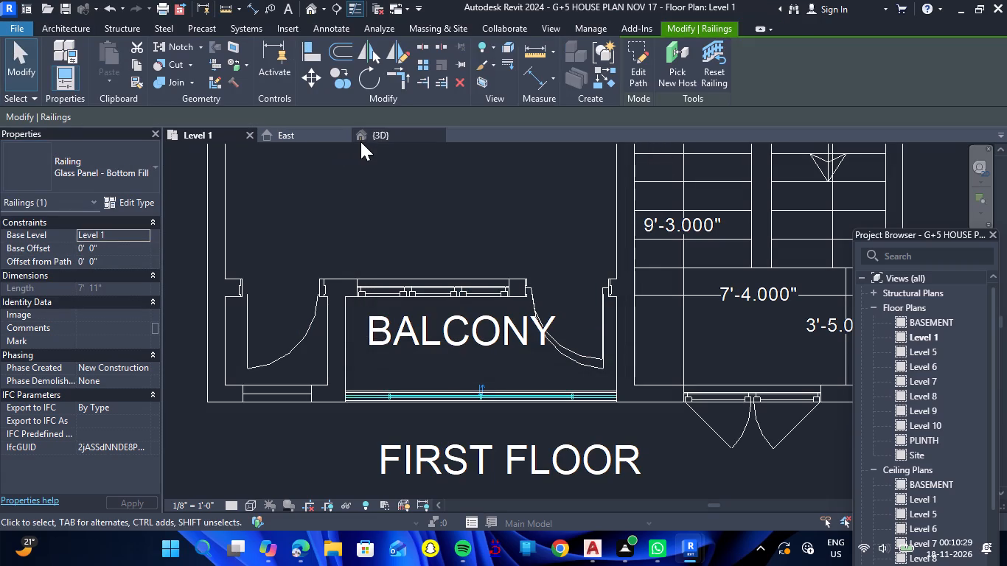
In the 3D view, set the balcony railing's Base Offset to 2'.
{"action": "left_click", "coordinate": [360, 141]}
{"action": "scroll", "coordinate": [554, 410], "scroll_direction": "up", "scroll_amount": 5}
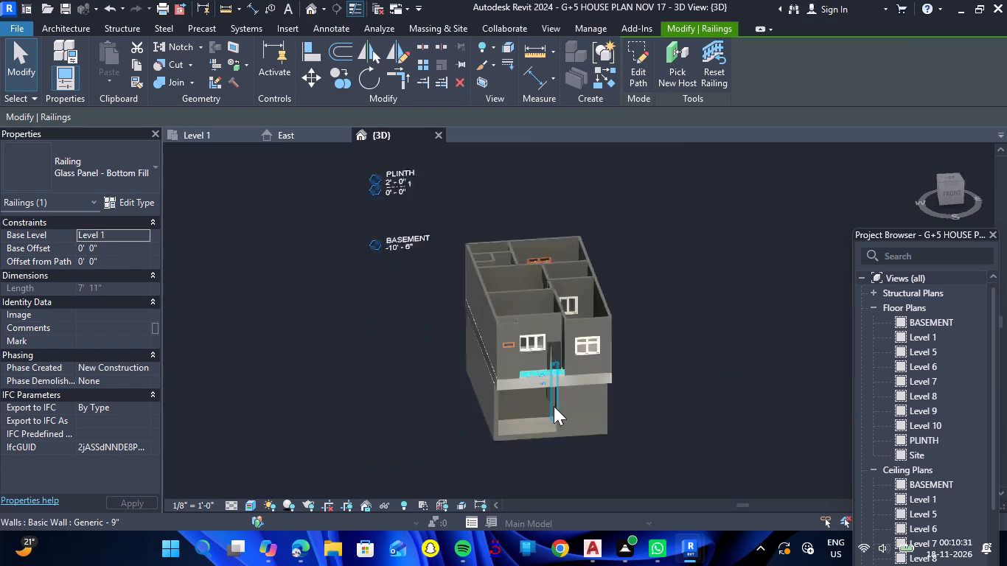
{"action": "scroll", "coordinate": [554, 406], "scroll_direction": "up", "scroll_amount": 2}
{"action": "scroll", "coordinate": [547, 345], "scroll_direction": "up", "scroll_amount": 6}
{"action": "scroll", "coordinate": [537, 270], "scroll_direction": "down", "scroll_amount": 4}
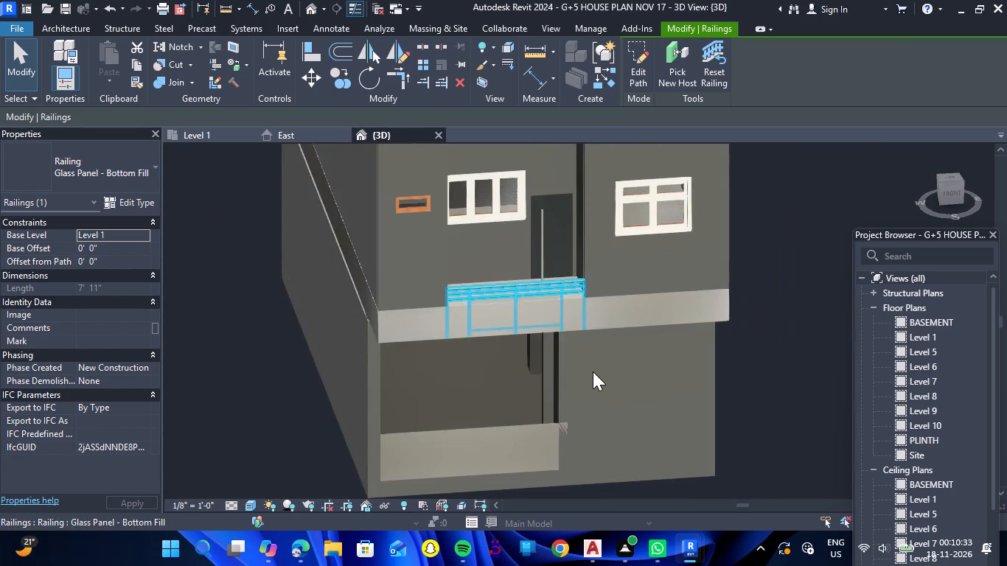
{"action": "scroll", "coordinate": [599, 381], "scroll_direction": "up", "scroll_amount": 4}
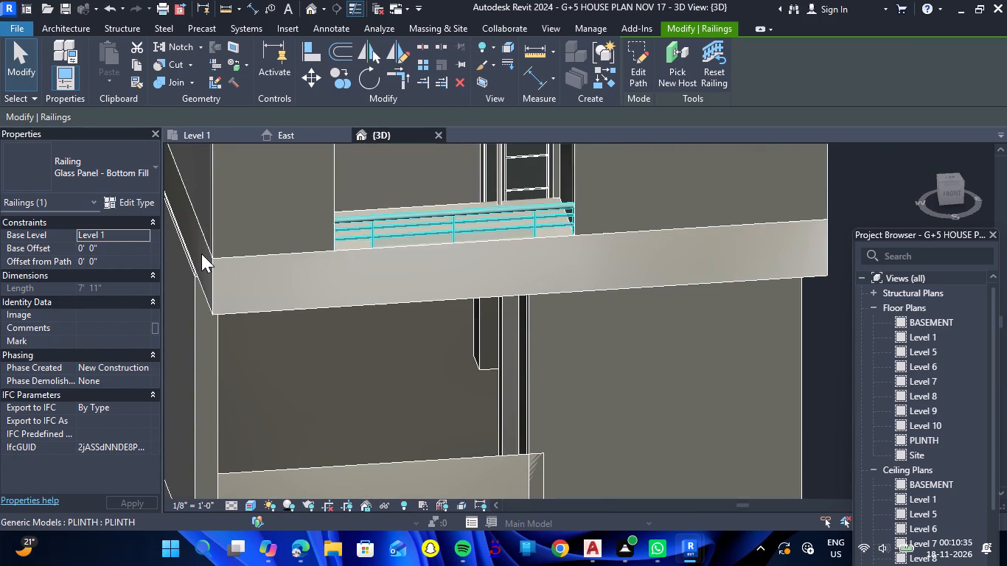
{"action": "left_click", "coordinate": [129, 249]}
{"action": "type", "text": "2'"}
{"action": "key", "text": "Return"}
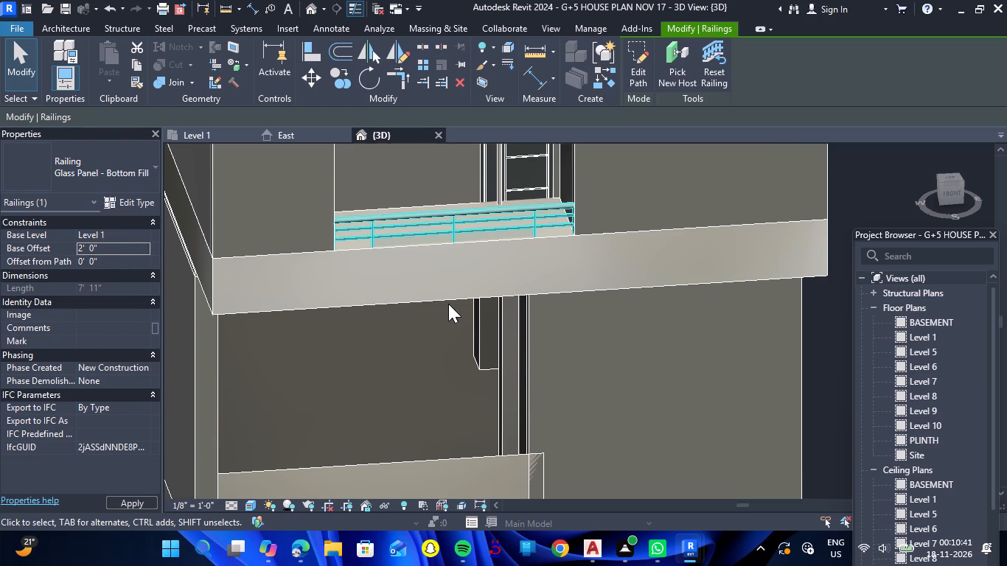
{"action": "scroll", "coordinate": [450, 316], "scroll_direction": "down", "scroll_amount": 2}
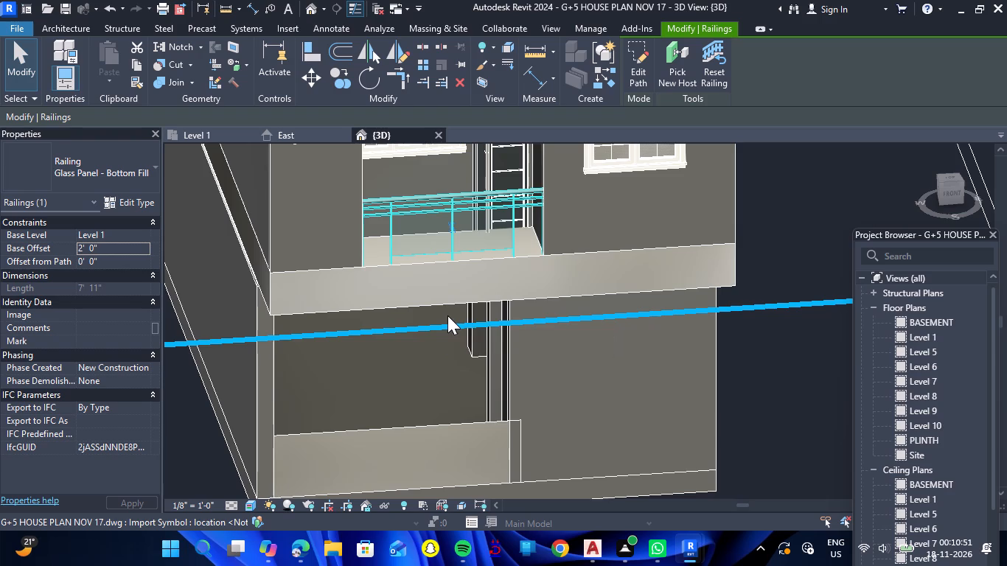
Review the Glass Panel - Bottom Fill railing's type properties, including its rail structure and baluster placement, without changing any values.
{"action": "left_click", "coordinate": [122, 206]}
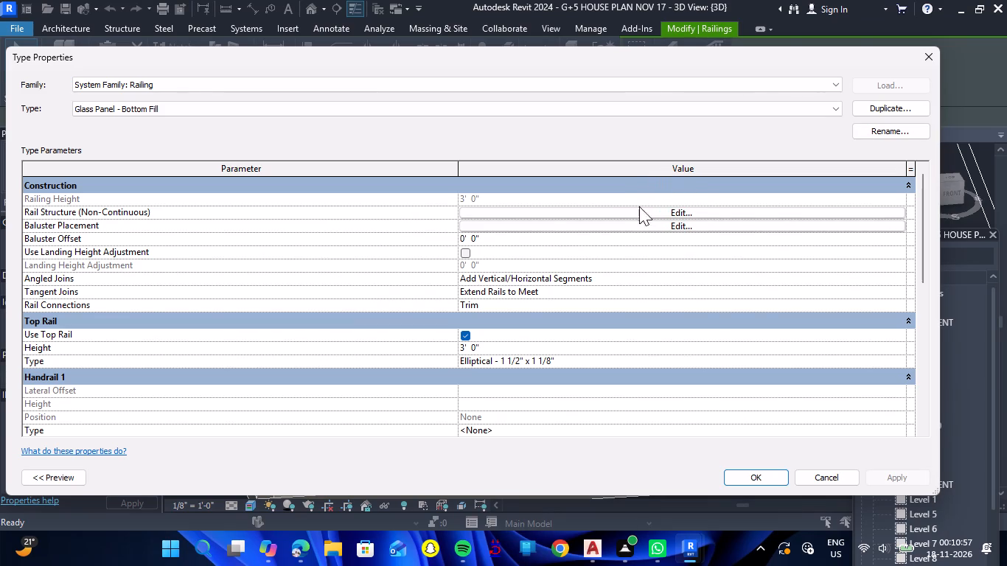
{"action": "scroll", "coordinate": [633, 219], "scroll_direction": "down", "scroll_amount": 4}
{"action": "scroll", "coordinate": [621, 247], "scroll_direction": "up", "scroll_amount": 4}
{"action": "left_click", "coordinate": [682, 213]}
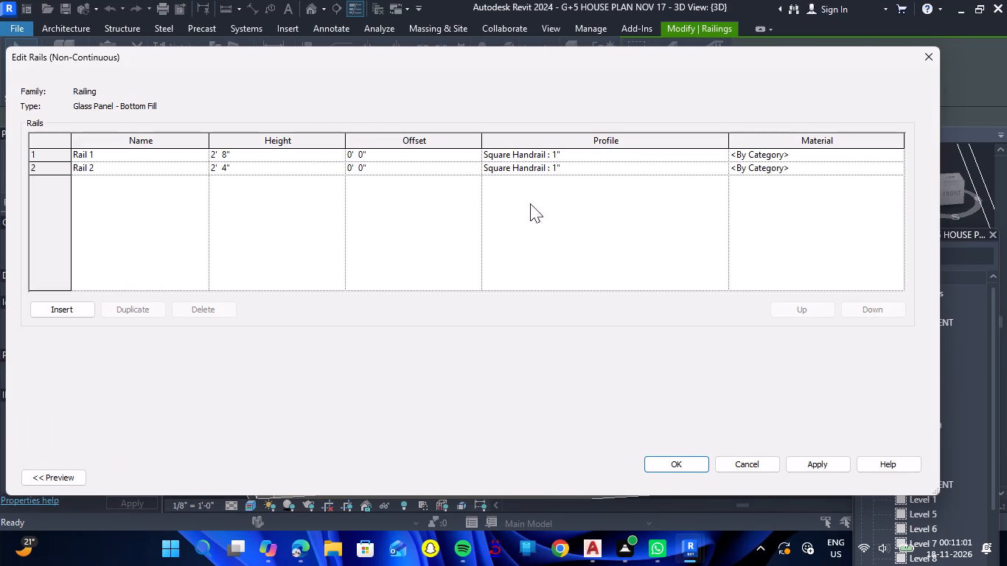
{"action": "left_click", "coordinate": [697, 458]}
{"action": "left_click", "coordinate": [637, 223]}
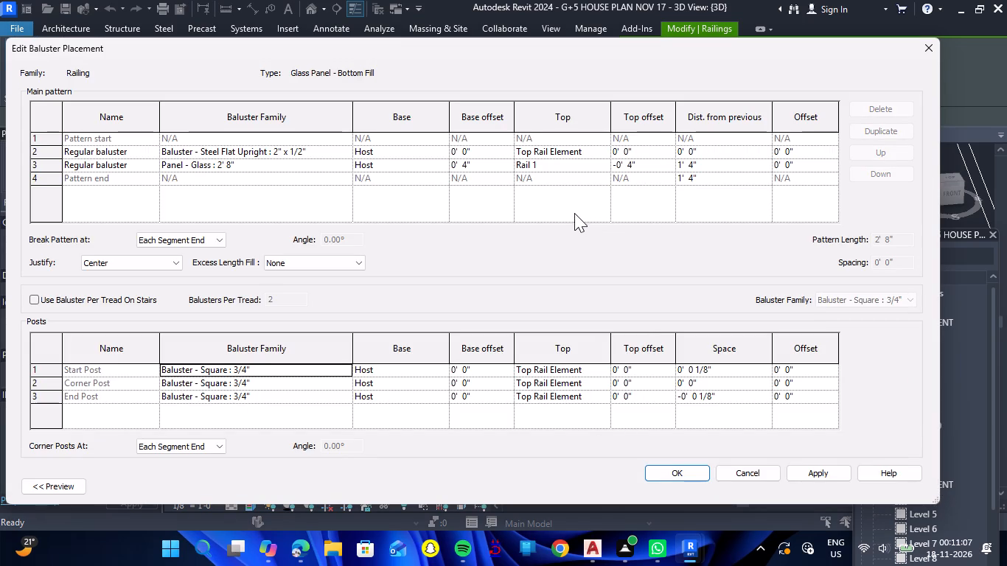
{"action": "left_click", "coordinate": [688, 475]}
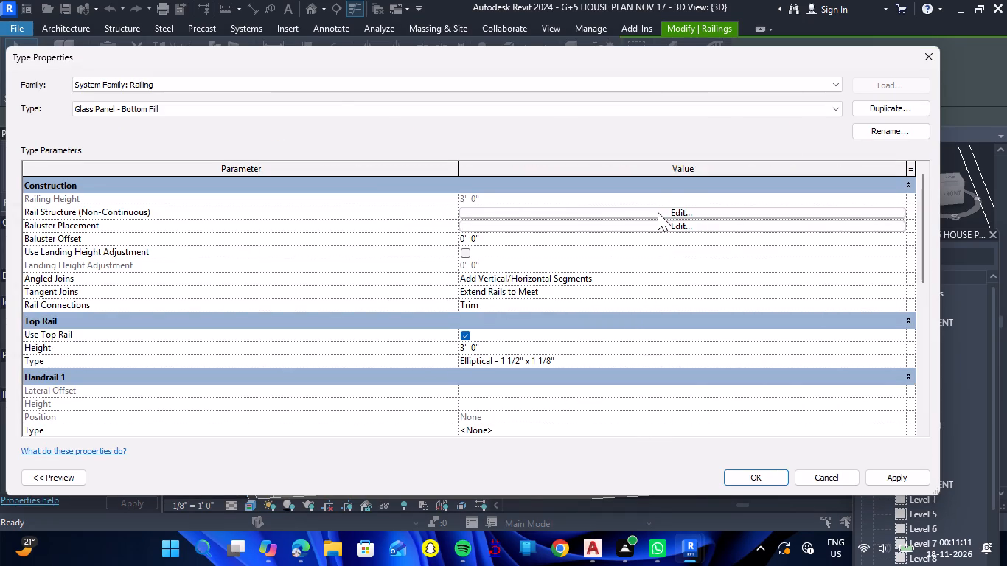
{"action": "scroll", "coordinate": [559, 324], "scroll_direction": "down", "scroll_amount": 4}
{"action": "scroll", "coordinate": [559, 321], "scroll_direction": "up", "scroll_amount": 2}
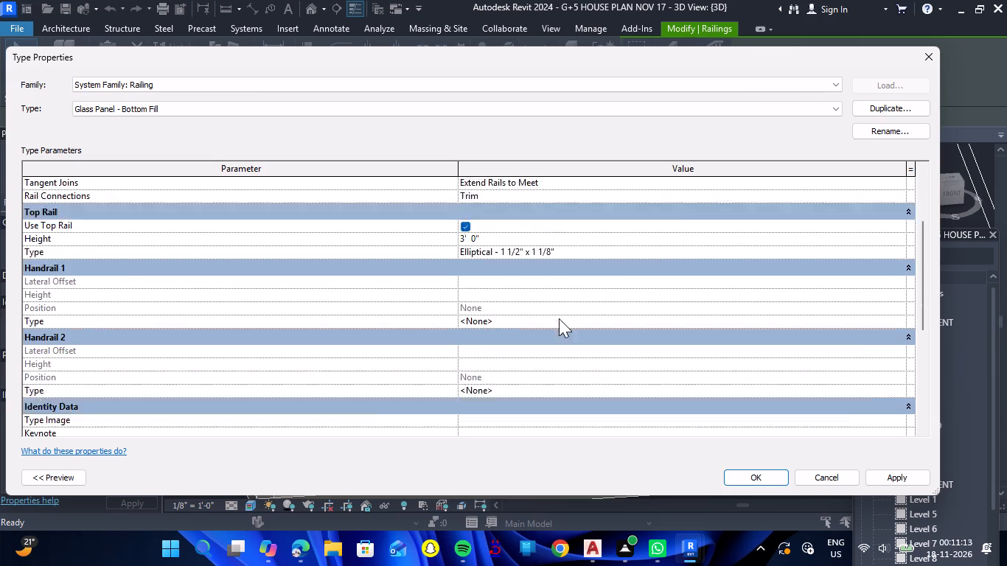
{"action": "scroll", "coordinate": [559, 318], "scroll_direction": "up", "scroll_amount": 2}
{"action": "left_click", "coordinate": [656, 214]}
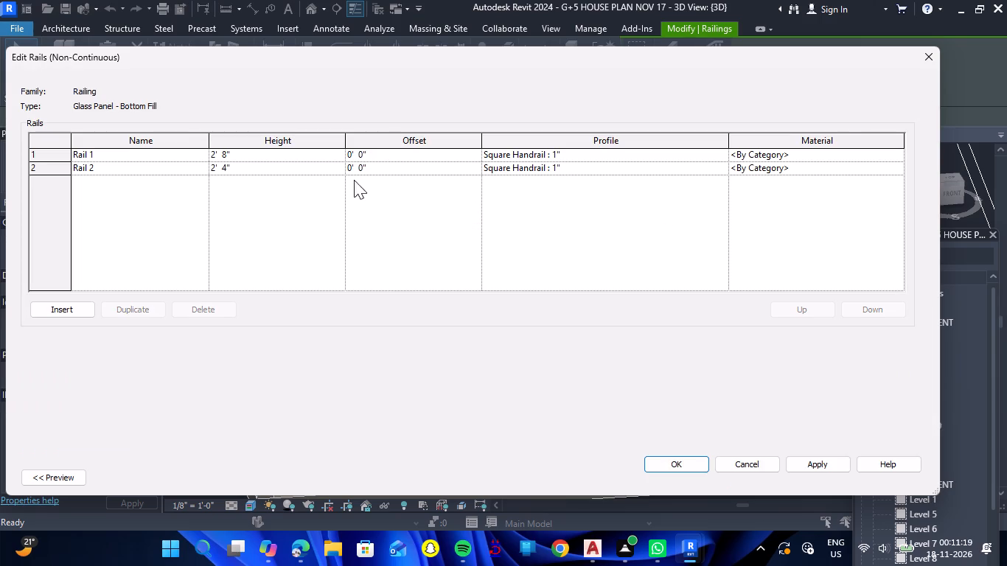
{"action": "scroll", "coordinate": [214, 155], "scroll_direction": "up", "scroll_amount": 4}
{"action": "left_click", "coordinate": [801, 466]}
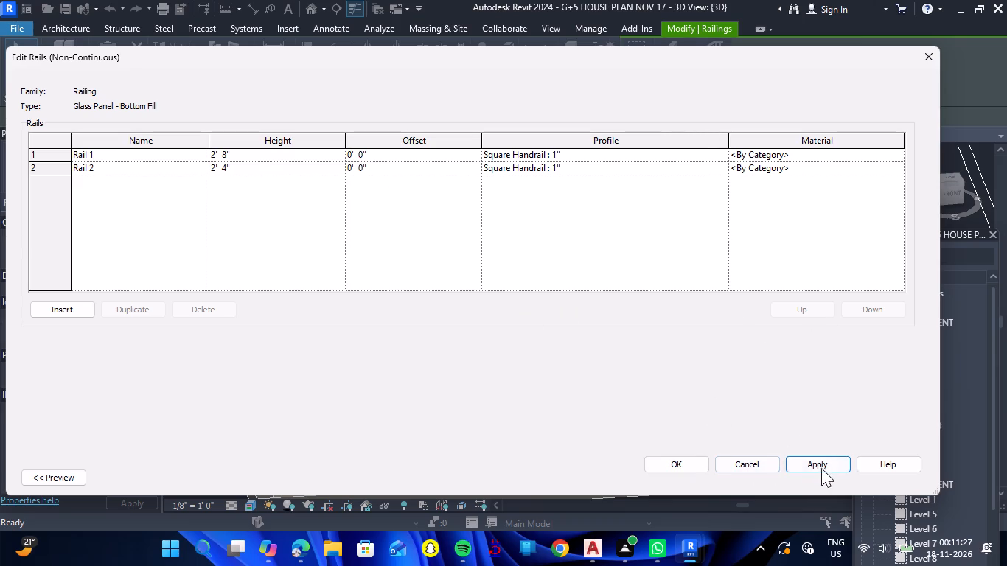
{"action": "left_click", "coordinate": [689, 462]}
{"action": "left_click", "coordinate": [763, 475]}
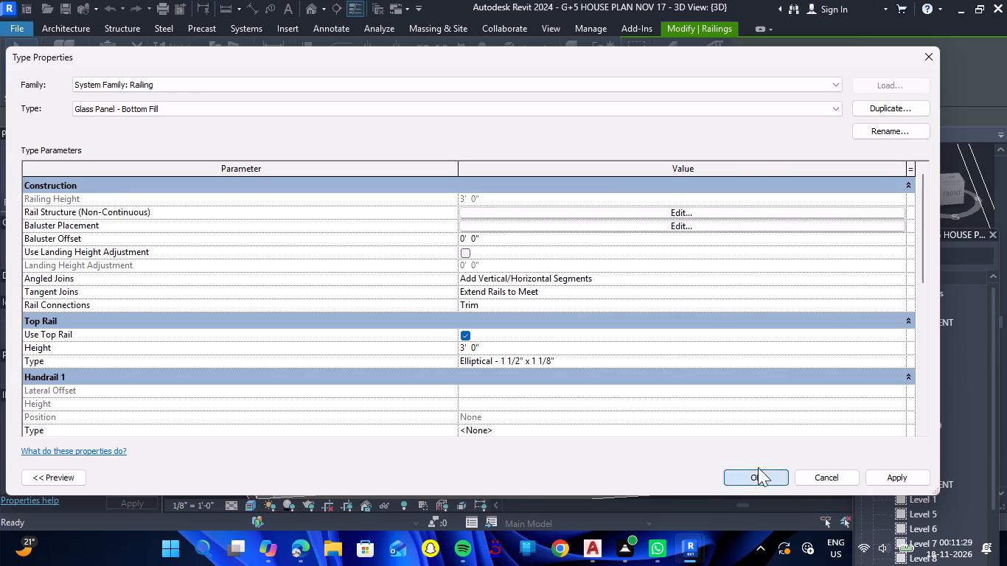
Deselect the railing and inspect the balcony railing, door and windows on the front of the 3D model.
{"action": "scroll", "coordinate": [501, 373], "scroll_direction": "down", "scroll_amount": 5}
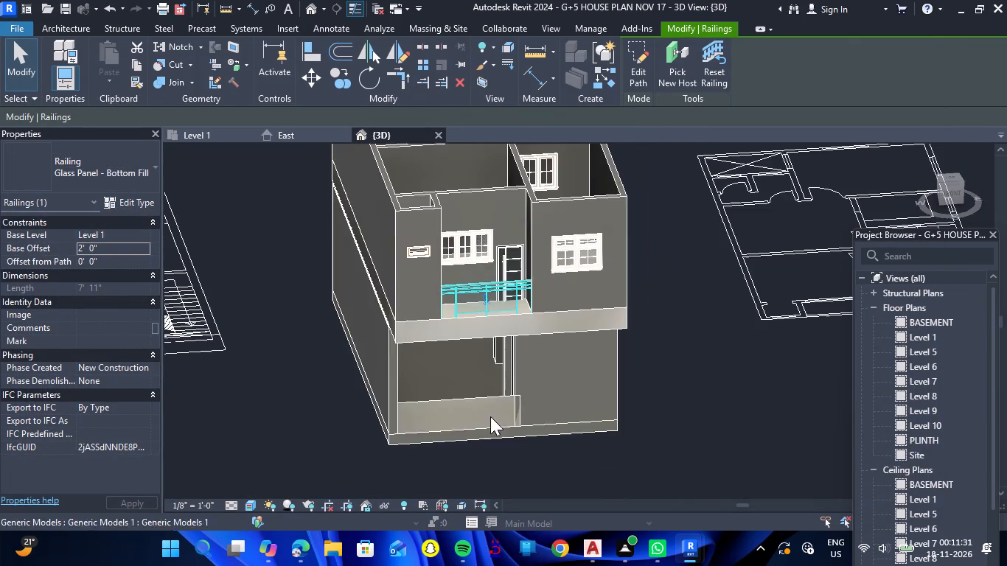
{"action": "scroll", "coordinate": [482, 455], "scroll_direction": "up", "scroll_amount": 5}
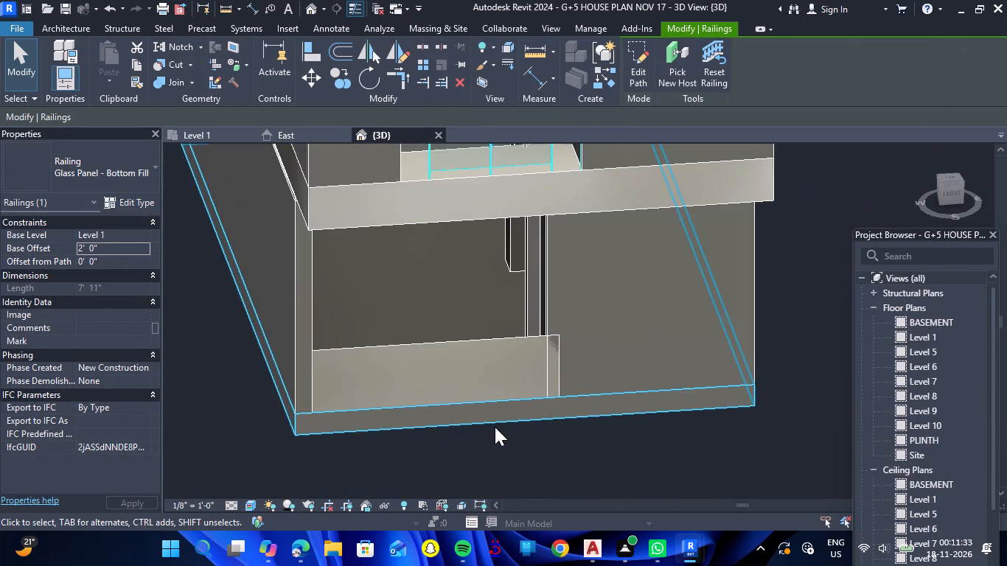
{"action": "scroll", "coordinate": [495, 427], "scroll_direction": "down", "scroll_amount": 7}
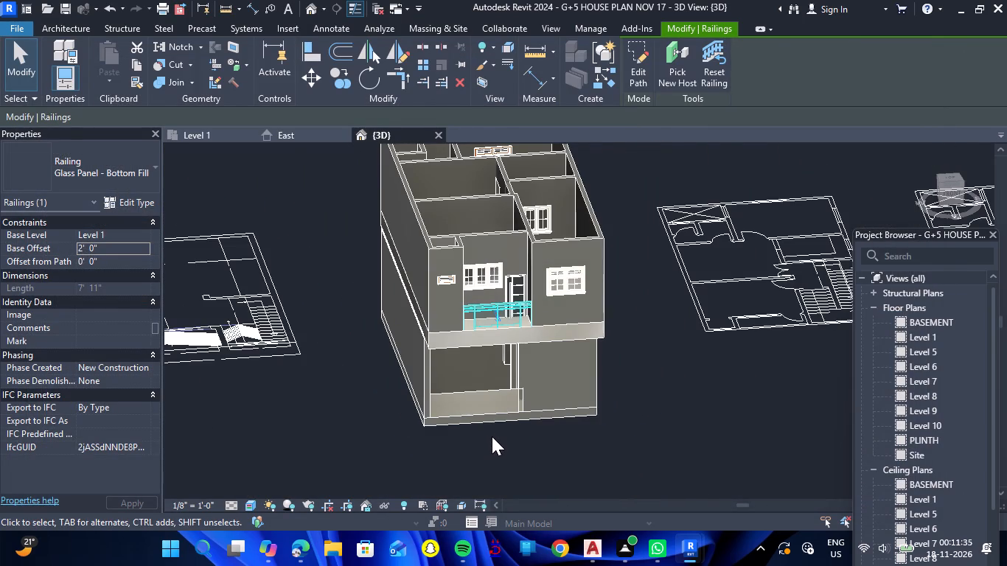
{"action": "key", "text": "Escape"}
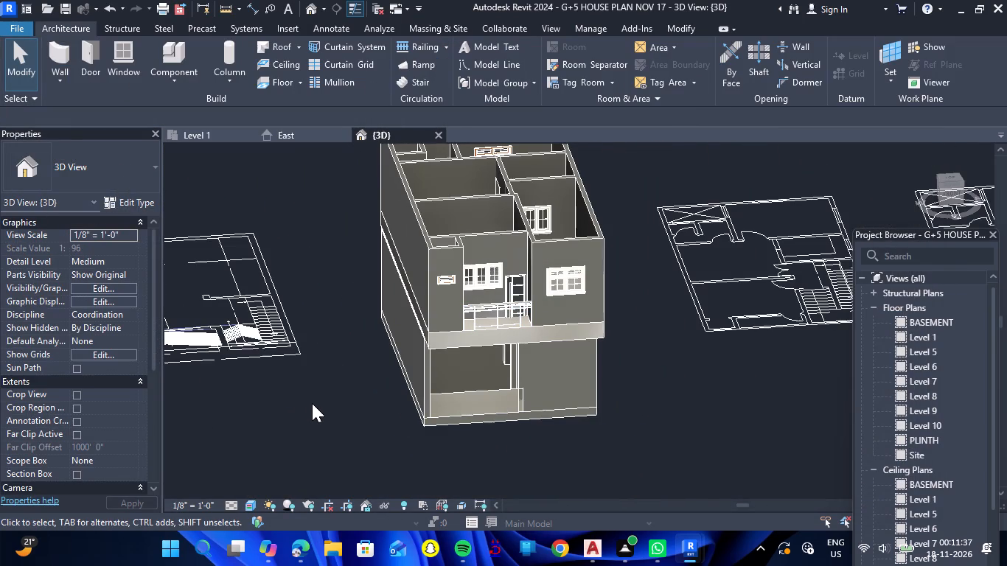
{"action": "scroll", "coordinate": [341, 394], "scroll_direction": "down", "scroll_amount": 1}
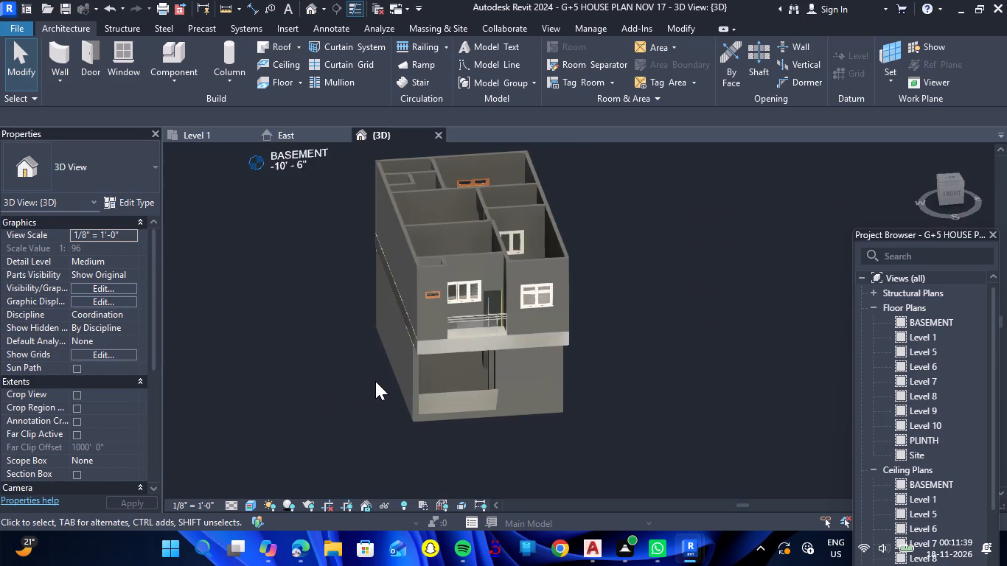
{"action": "scroll", "coordinate": [379, 375], "scroll_direction": "up", "scroll_amount": 3}
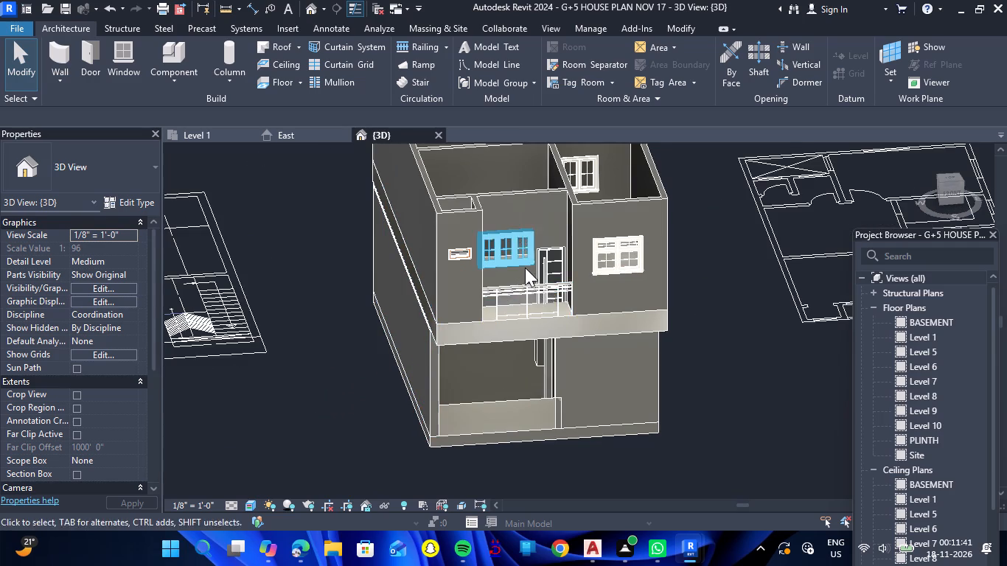
{"action": "scroll", "coordinate": [525, 268], "scroll_direction": "up", "scroll_amount": 9}
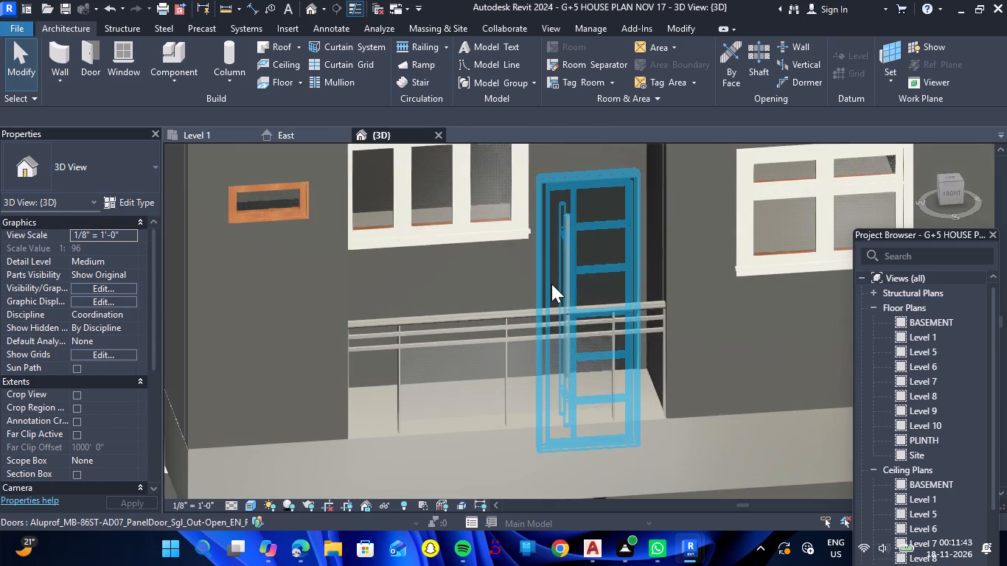
Examine the whole 3D model from the front and from above, including its unroofed first-floor rooms.
{"action": "scroll", "coordinate": [551, 284], "scroll_direction": "down", "scroll_amount": 3}
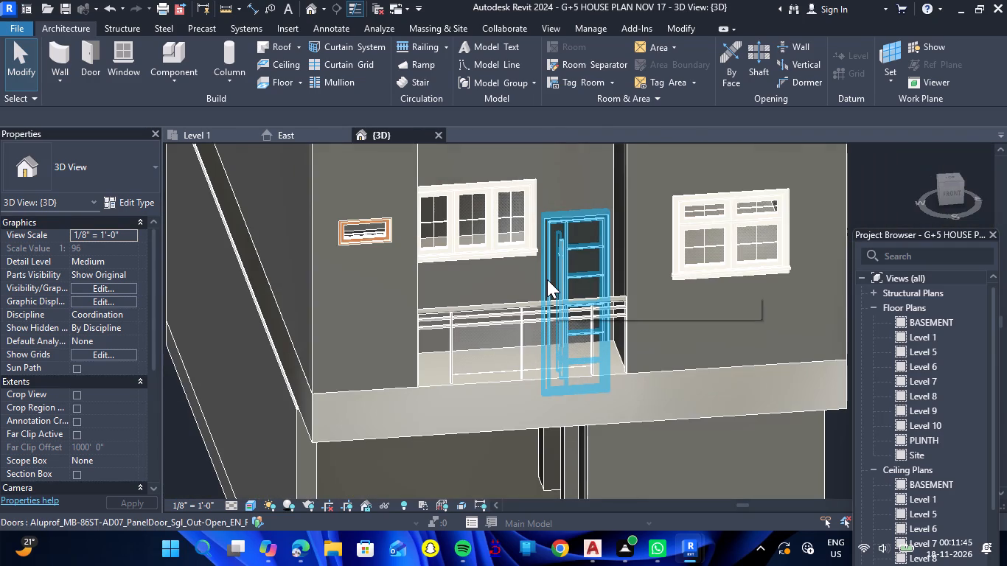
{"action": "scroll", "coordinate": [550, 282], "scroll_direction": "down", "scroll_amount": 8}
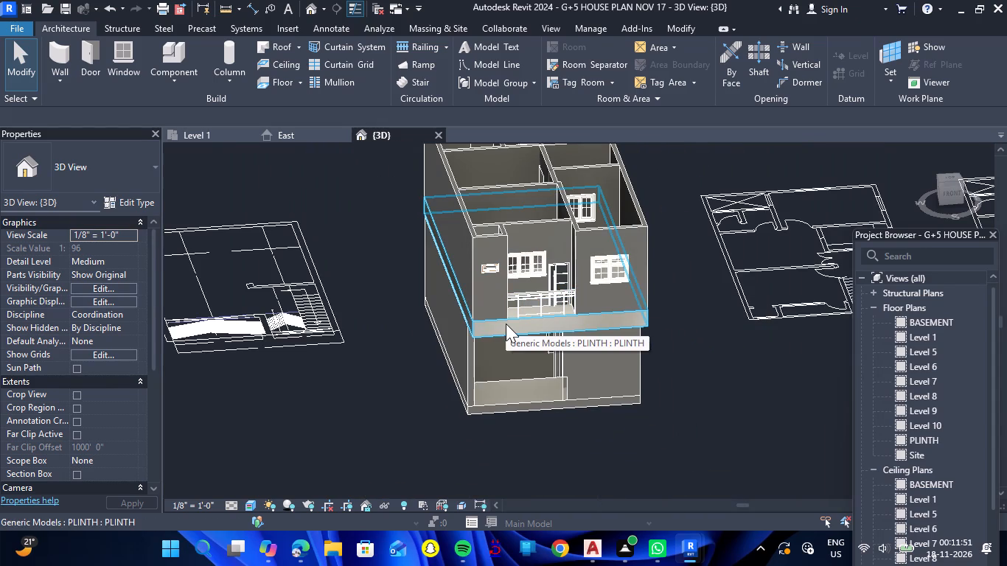
{"action": "scroll", "coordinate": [521, 324], "scroll_direction": "down", "scroll_amount": 2}
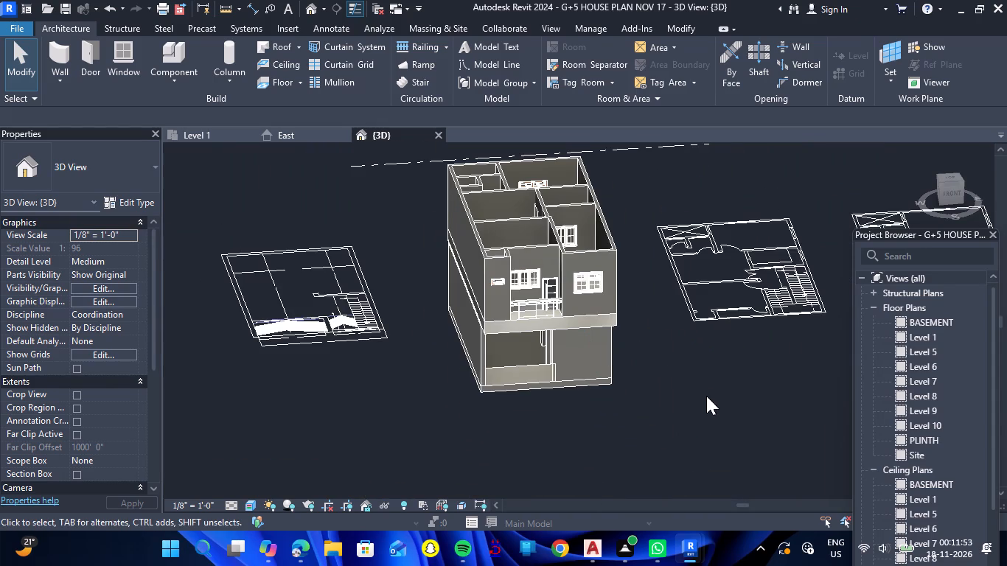
{"action": "left_click_drag", "start_coordinate": [689, 372], "coordinate": [617, 470], "text": "shift"}
{"action": "right_click_drag", "start_coordinate": [689, 372], "coordinate": [617, 470], "text": "shift"}
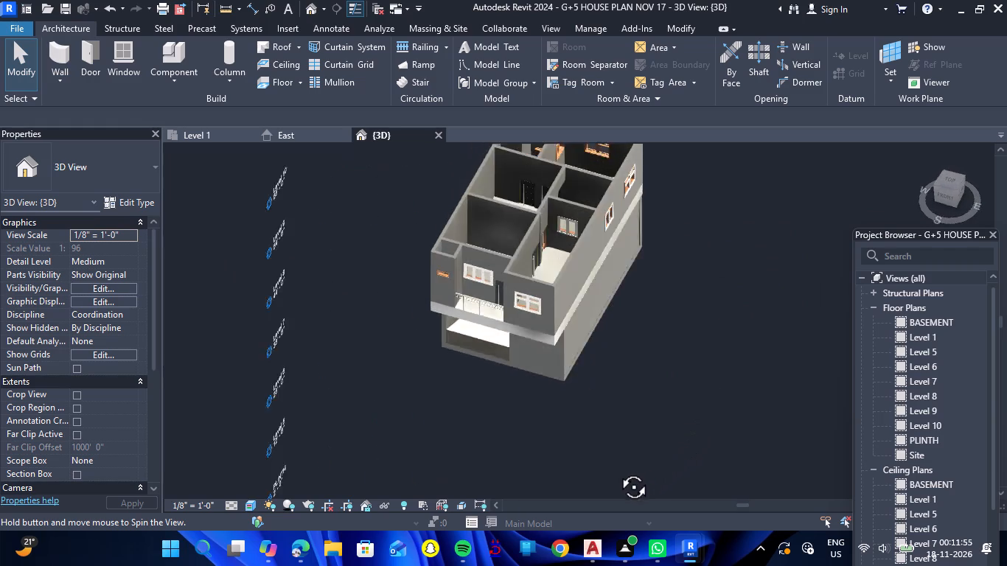
{"action": "left_click_drag", "start_coordinate": [617, 470], "coordinate": [660, 430], "text": "shift"}
{"action": "right_click_drag", "start_coordinate": [617, 470], "coordinate": [660, 430], "text": "shift"}
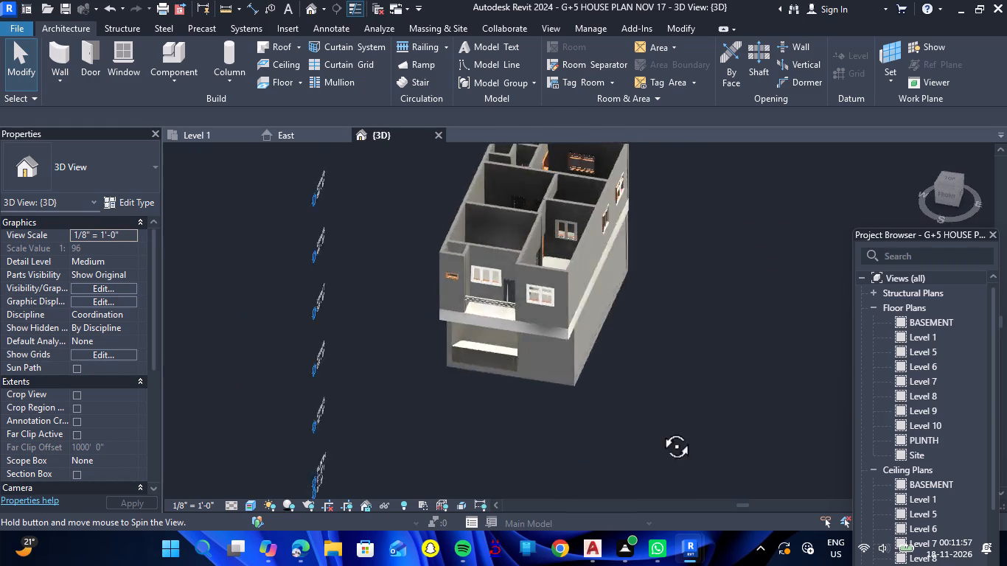
{"action": "left_click_drag", "start_coordinate": [660, 430], "coordinate": [677, 436], "text": "shift"}
{"action": "right_click_drag", "start_coordinate": [660, 430], "coordinate": [677, 436], "text": "shift"}
In the Level 1 plan, place automatic 2' x 4' ACT System ceilings in the crossed shaft, rear bedroom, bath and WC.
{"action": "left_click", "coordinate": [204, 139]}
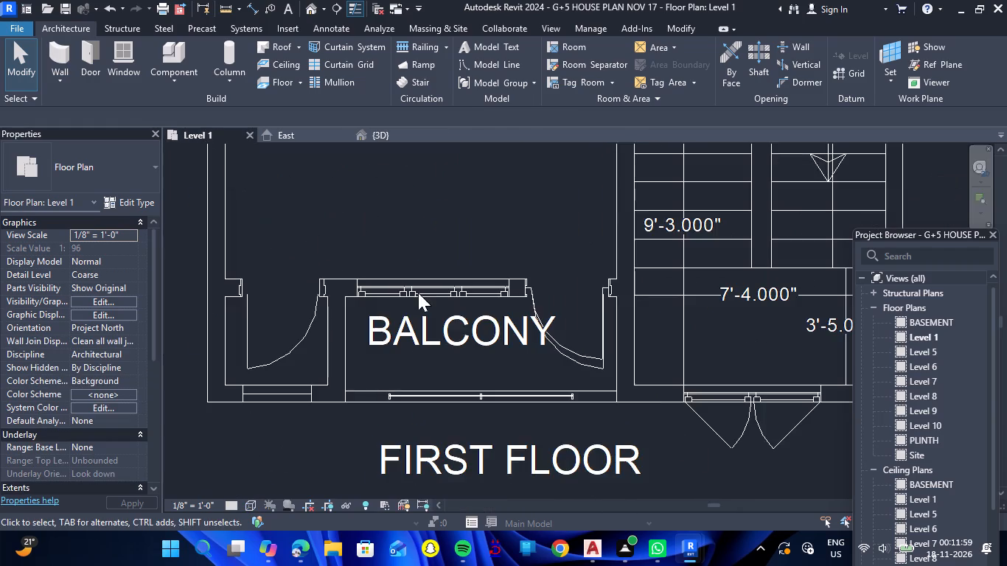
{"action": "scroll", "coordinate": [419, 295], "scroll_direction": "down", "scroll_amount": 18}
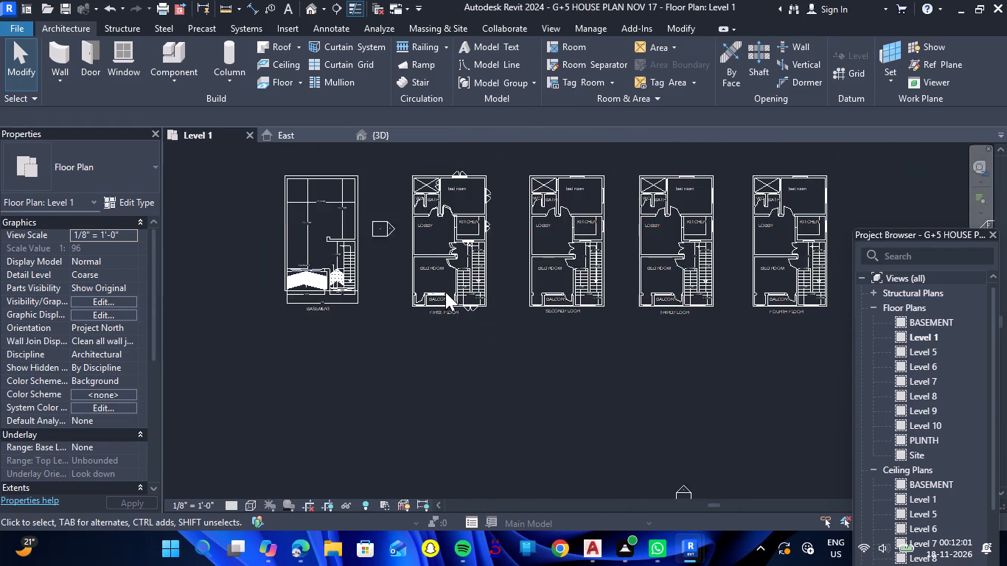
{"action": "scroll", "coordinate": [439, 212], "scroll_direction": "up", "scroll_amount": 11}
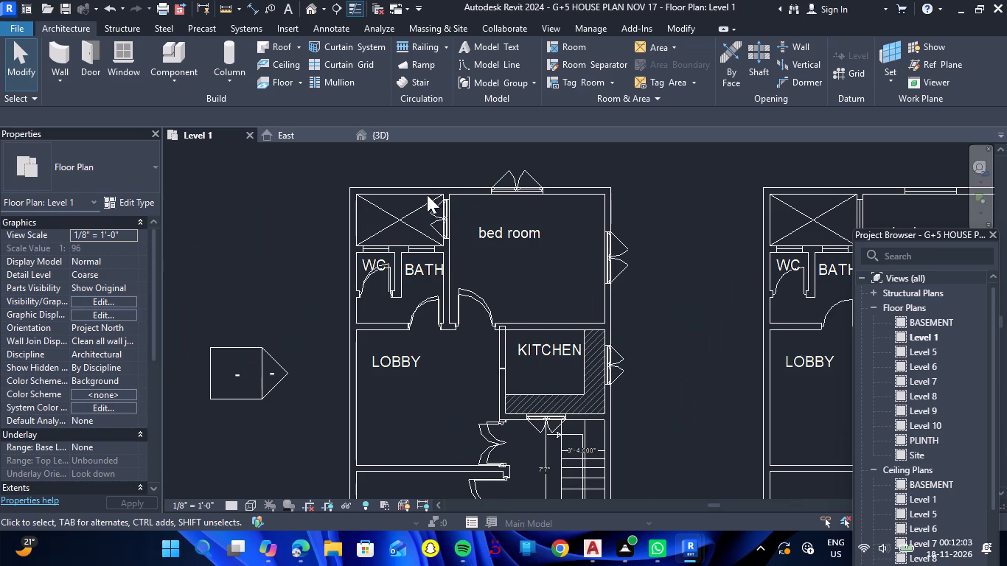
{"action": "scroll", "coordinate": [427, 195], "scroll_direction": "up", "scroll_amount": 2}
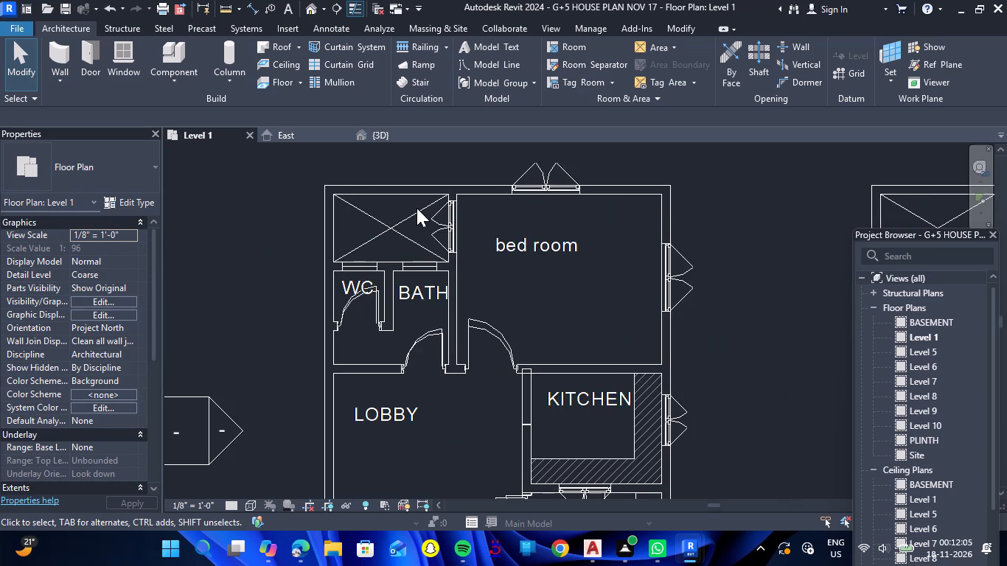
{"action": "left_click", "coordinate": [279, 63]}
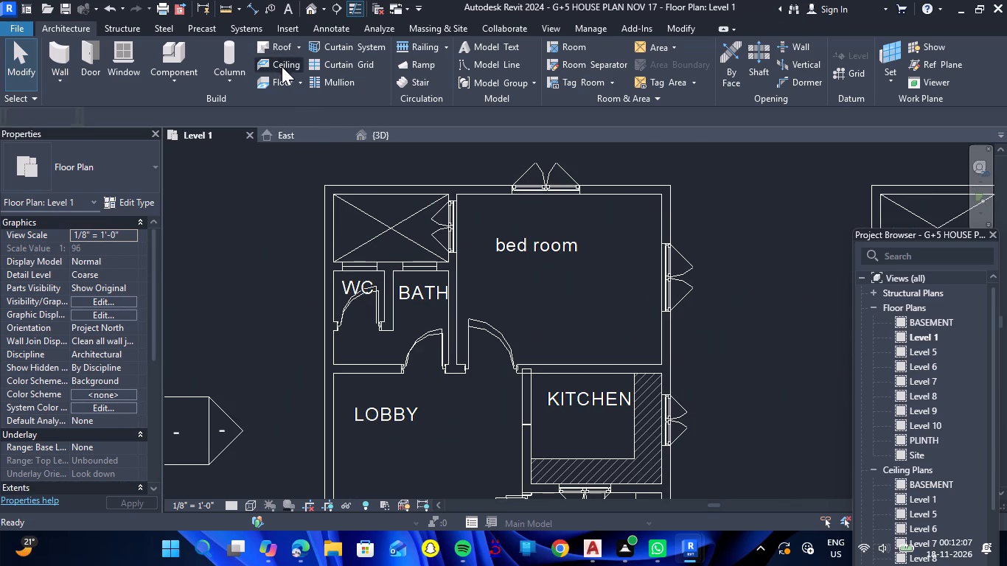
{"action": "left_click", "coordinate": [391, 244]}
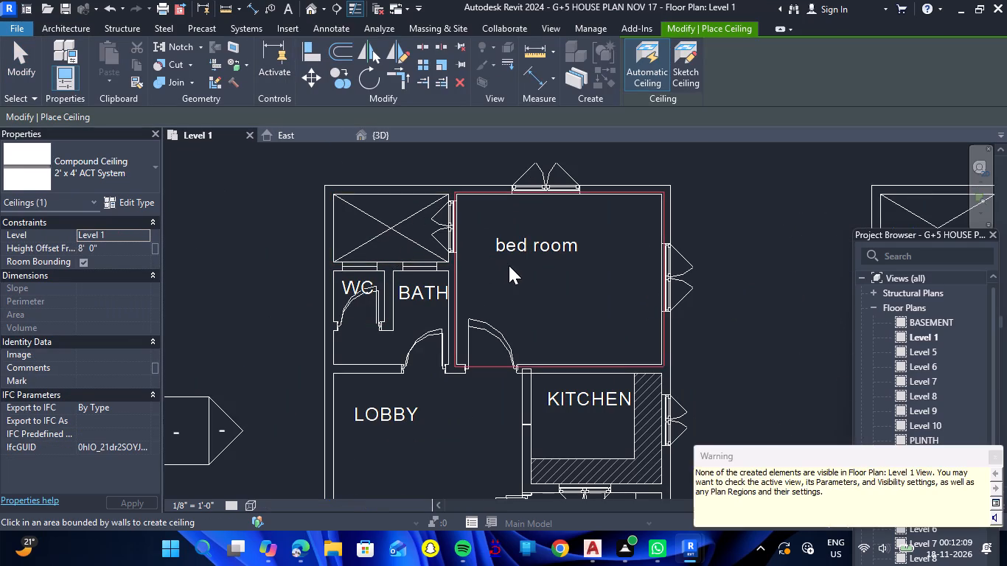
{"action": "left_click", "coordinate": [509, 265]}
{"action": "left_click", "coordinate": [431, 314]}
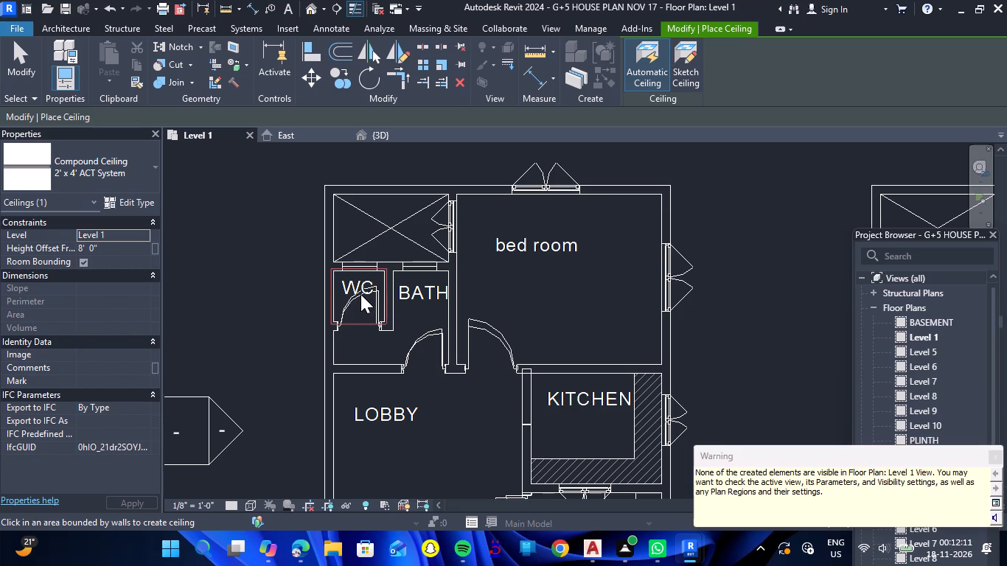
{"action": "left_click", "coordinate": [358, 294]}
Place automatic 2' x 4' ACT System ceilings in the lobby-kitchen area, front bedroom, staircase and small room beside the balcony.
{"action": "scroll", "coordinate": [363, 290], "scroll_direction": "down", "scroll_amount": 4}
{"action": "left_click", "coordinate": [387, 391]}
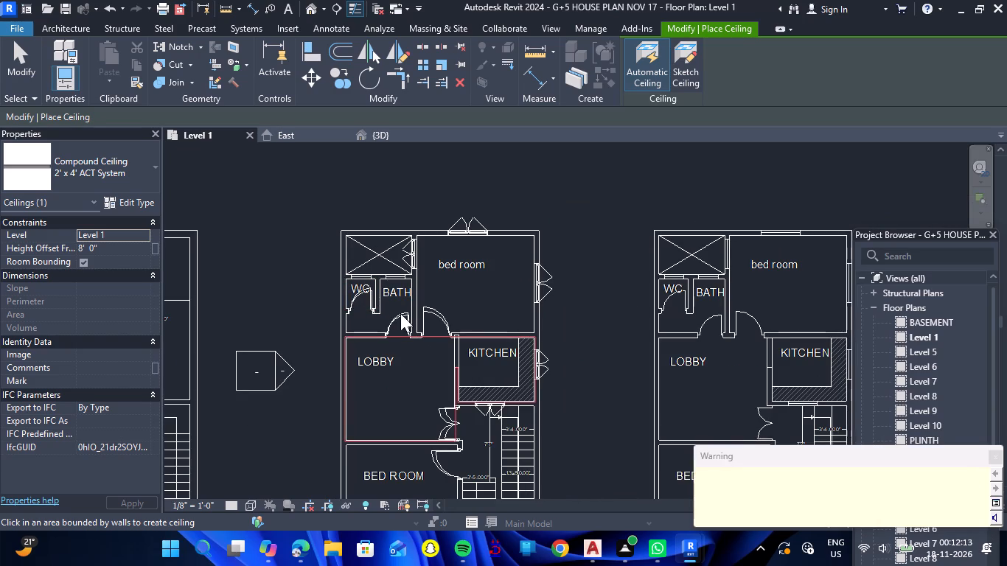
{"action": "scroll", "coordinate": [403, 304], "scroll_direction": "down", "scroll_amount": 4}
{"action": "left_click", "coordinate": [398, 408]}
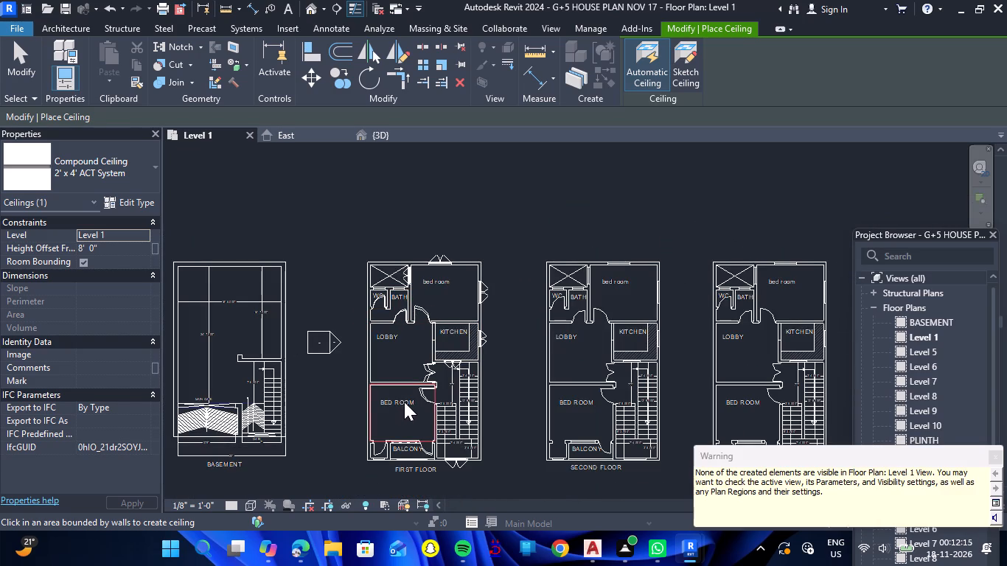
{"action": "left_click", "coordinate": [448, 385]}
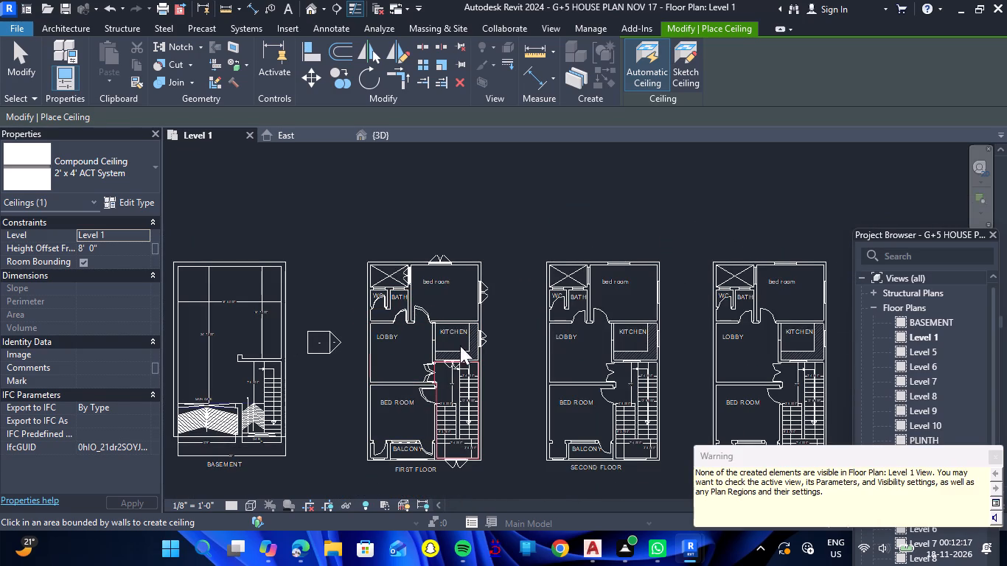
{"action": "scroll", "coordinate": [473, 312], "scroll_direction": "down", "scroll_amount": 6}
{"action": "scroll", "coordinate": [436, 371], "scroll_direction": "up", "scroll_amount": 4}
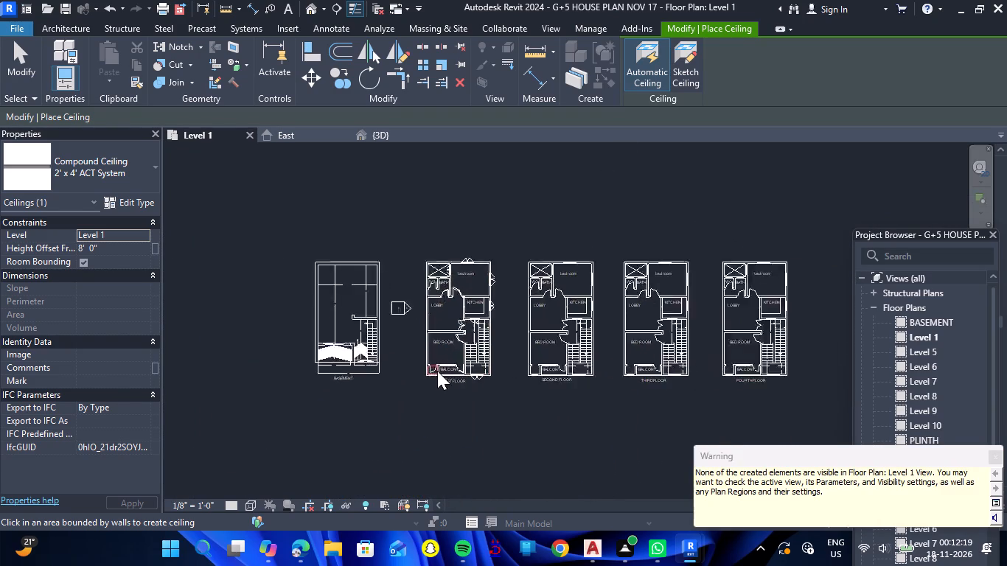
{"action": "scroll", "coordinate": [437, 371], "scroll_direction": "up", "scroll_amount": 8}
{"action": "left_click", "coordinate": [423, 378]}
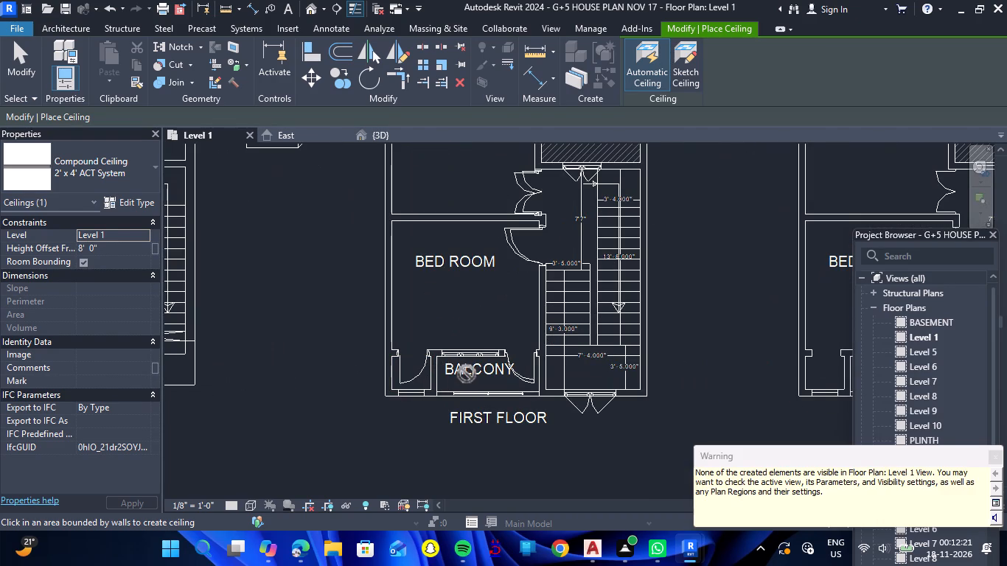
{"action": "left_click", "coordinate": [994, 453]}
Leave ceiling placement and check the first-floor ceilings in the 3D view and the East elevation.
{"action": "left_click", "coordinate": [369, 141]}
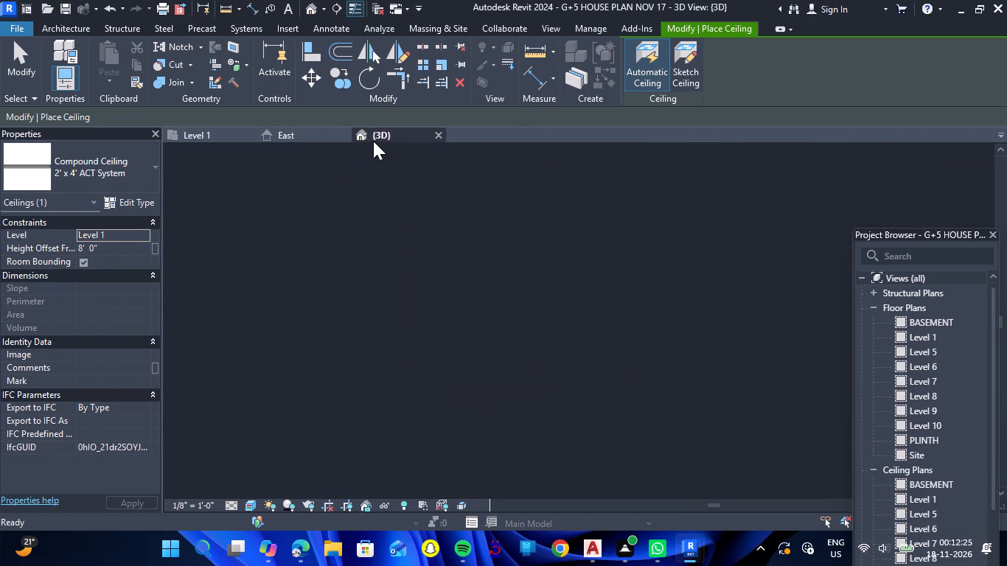
{"action": "scroll", "coordinate": [447, 277], "scroll_direction": "down", "scroll_amount": 5}
{"action": "scroll", "coordinate": [491, 236], "scroll_direction": "up", "scroll_amount": 8}
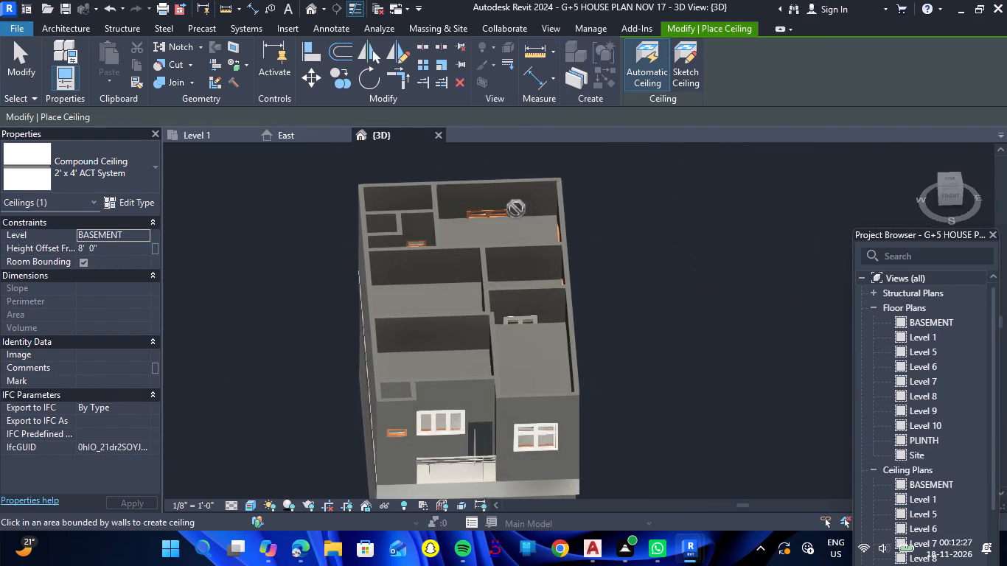
{"action": "scroll", "coordinate": [512, 228], "scroll_direction": "up", "scroll_amount": 3}
{"action": "key", "text": "Escape"}
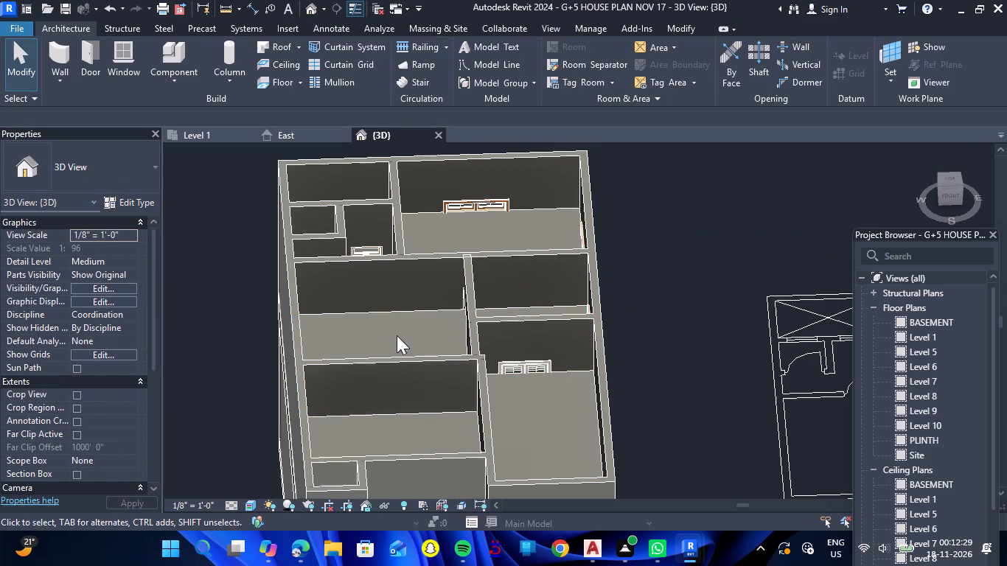
{"action": "left_click_drag", "start_coordinate": [380, 336], "coordinate": [512, 346]}
{"action": "right_click_drag", "start_coordinate": [379, 336], "coordinate": [512, 346], "text": "shift"}
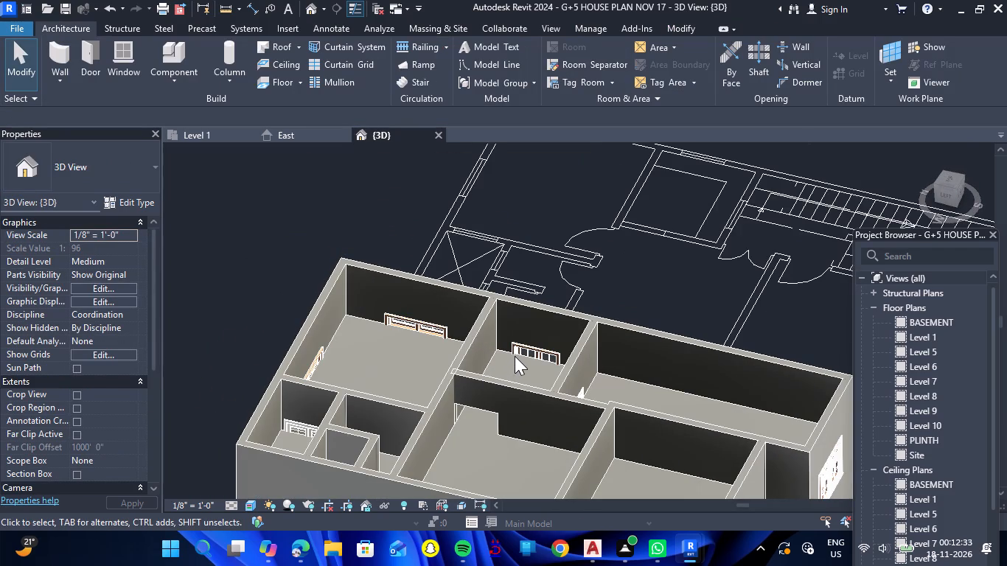
{"action": "scroll", "coordinate": [437, 286], "scroll_direction": "down", "scroll_amount": 3}
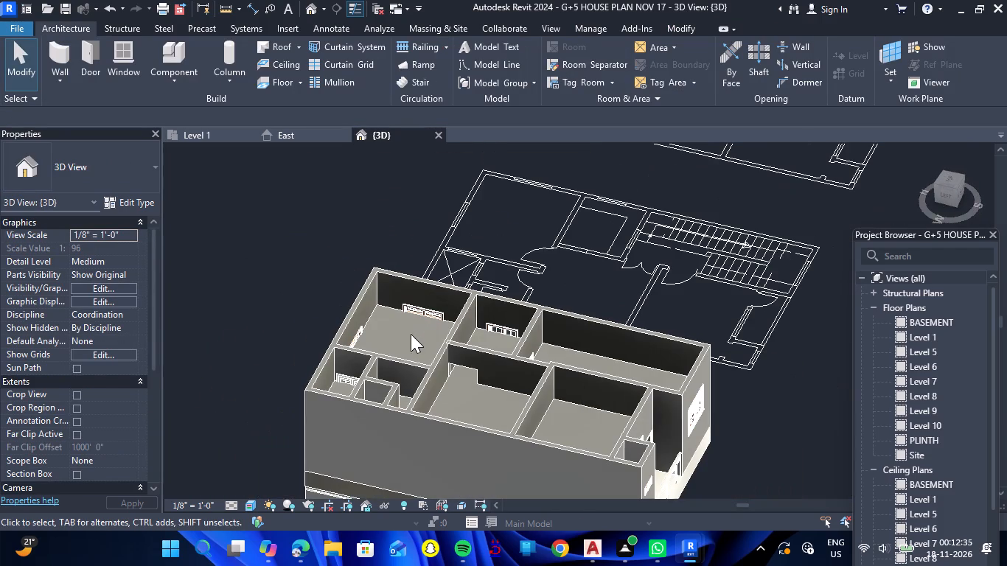
{"action": "left_click", "coordinate": [239, 233]}
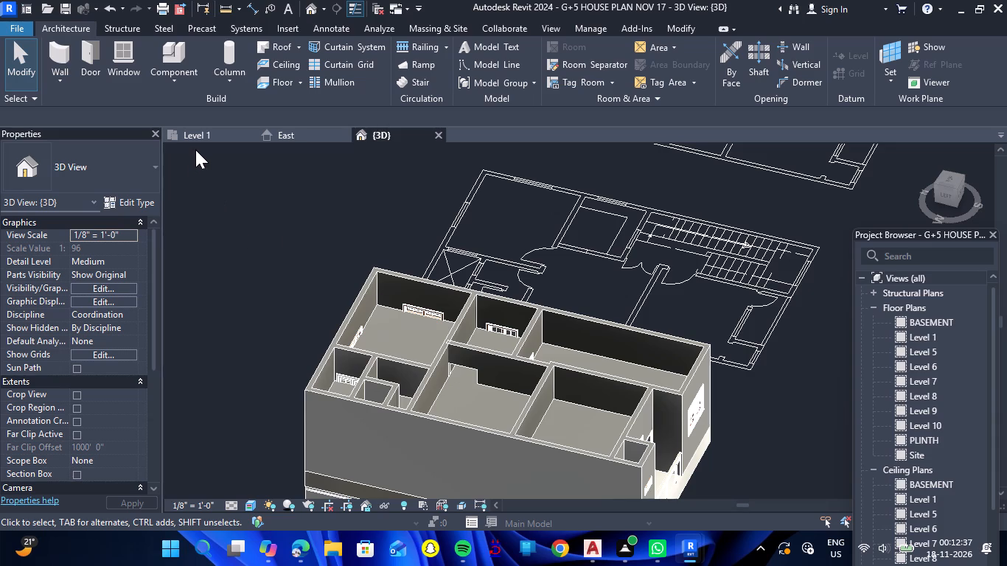
{"action": "left_click", "coordinate": [195, 147]}
{"action": "left_click", "coordinate": [197, 135]}
{"action": "left_click", "coordinate": [282, 140]}
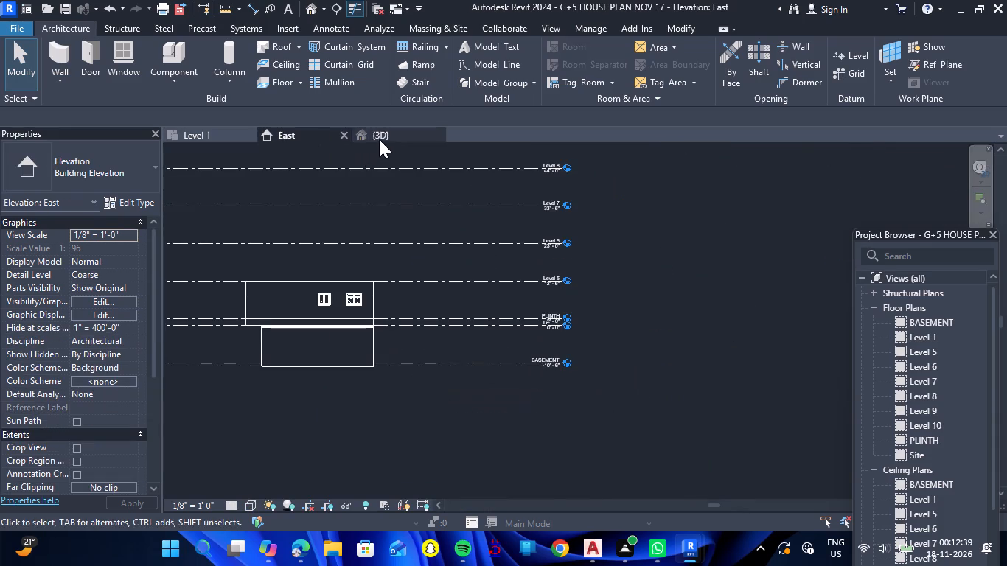
{"action": "left_click", "coordinate": [384, 132]}
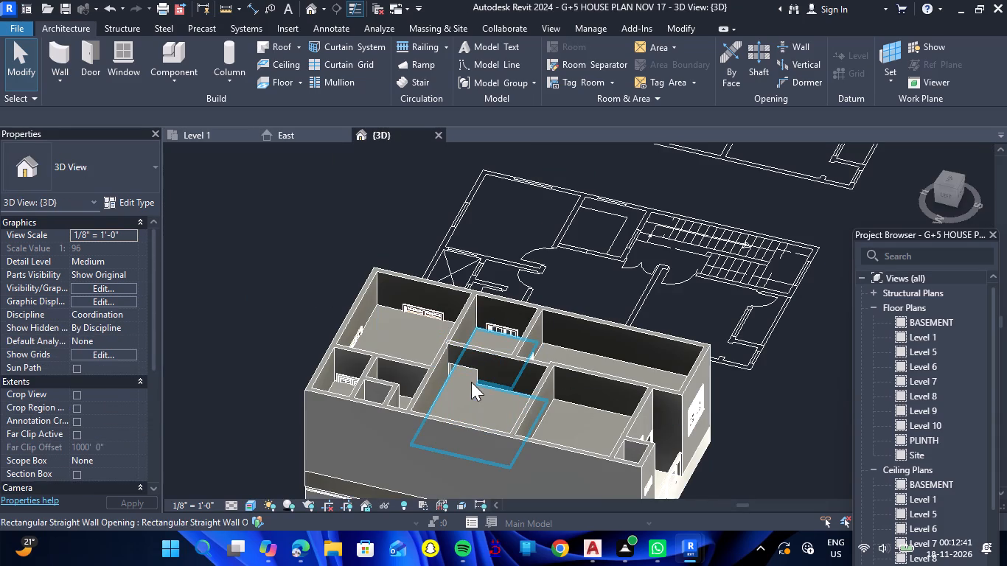
Set the height offset of the lobby-kitchen, crossed shaft, rear bedroom, staircase, front bedroom and bath ceilings together to 9'.
{"action": "left_click", "coordinate": [471, 384]}
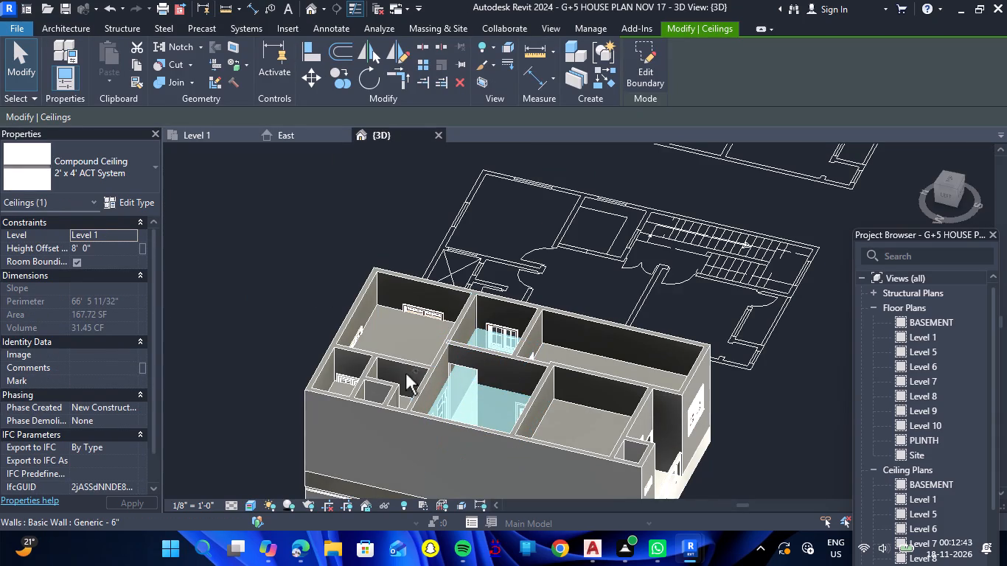
{"action": "left_click", "coordinate": [339, 385], "text": "ctrl"}
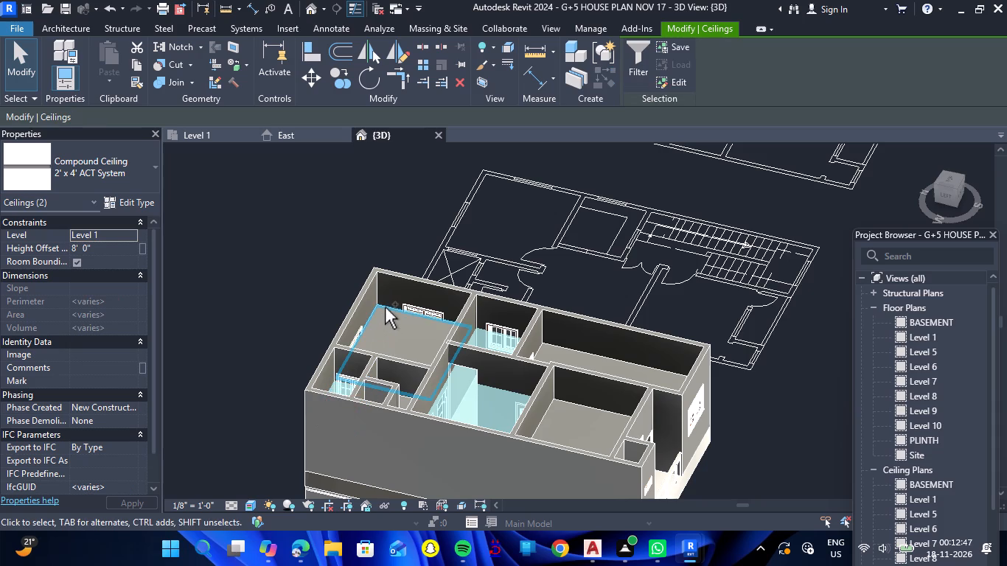
{"action": "left_click", "coordinate": [385, 307], "text": "ctrl"}
{"action": "left_click", "coordinate": [573, 350], "text": "ctrl"}
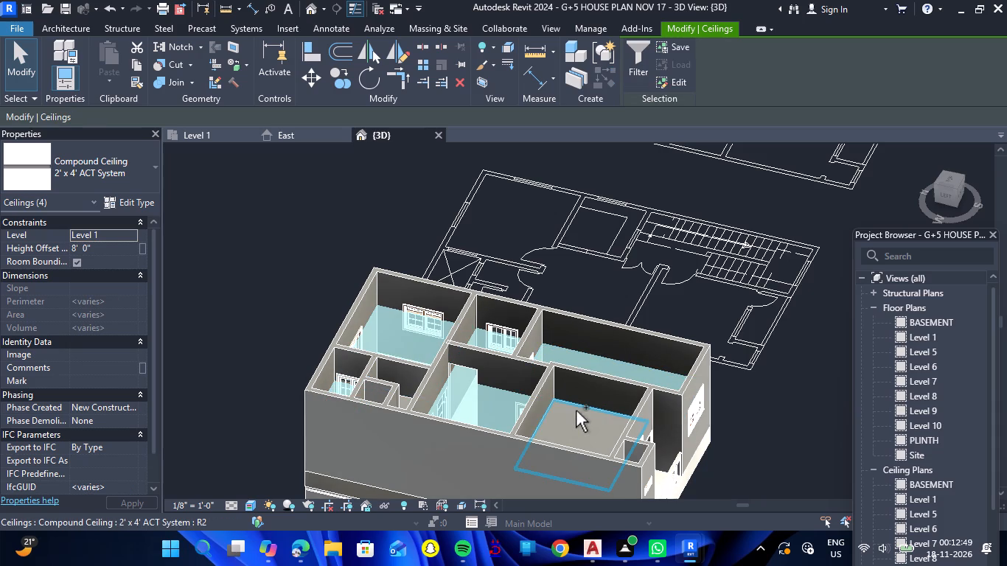
{"action": "left_click", "coordinate": [576, 410], "text": "ctrl"}
{"action": "right_click_drag", "start_coordinate": [741, 405], "coordinate": [737, 404], "text": "ctrl"}
{"action": "left_click_drag", "start_coordinate": [739, 404], "coordinate": [737, 404], "text": "ctrl"}
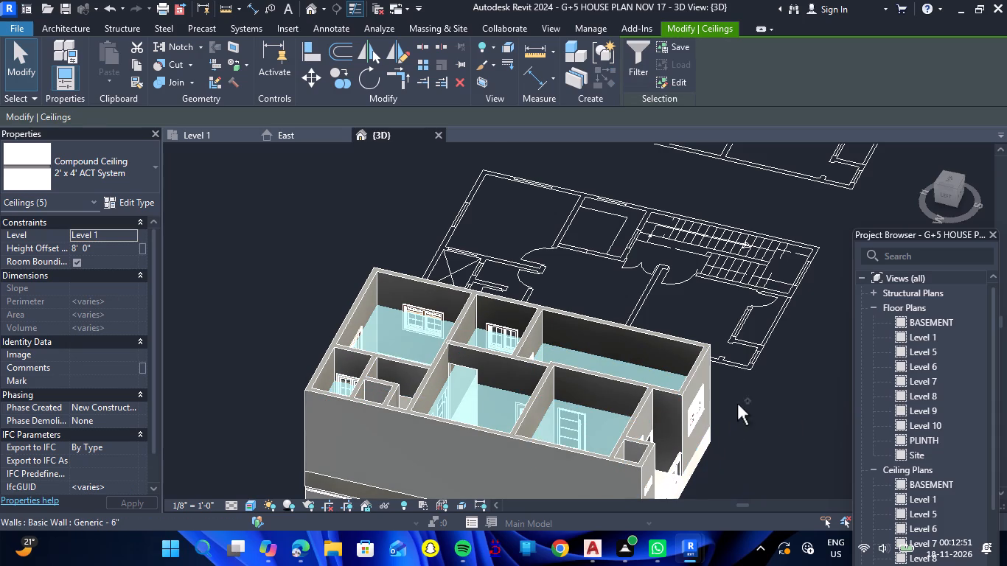
{"action": "right_click_drag", "start_coordinate": [737, 404], "coordinate": [726, 419], "text": "ctrl"}
{"action": "left_click_drag", "start_coordinate": [737, 404], "coordinate": [726, 419], "text": "ctrl"}
{"action": "right_click_drag", "start_coordinate": [748, 403], "coordinate": [745, 403], "text": "ctrl"}
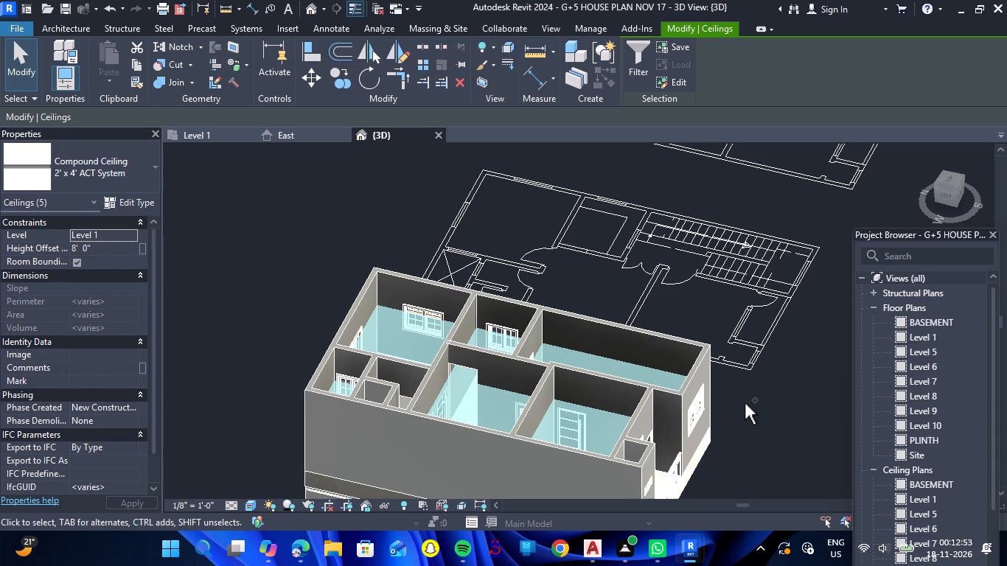
{"action": "right_click_drag", "start_coordinate": [745, 403], "coordinate": [752, 424], "text": "ctrl"}
{"action": "right_click_drag", "start_coordinate": [772, 402], "coordinate": [654, 453], "text": "shift"}
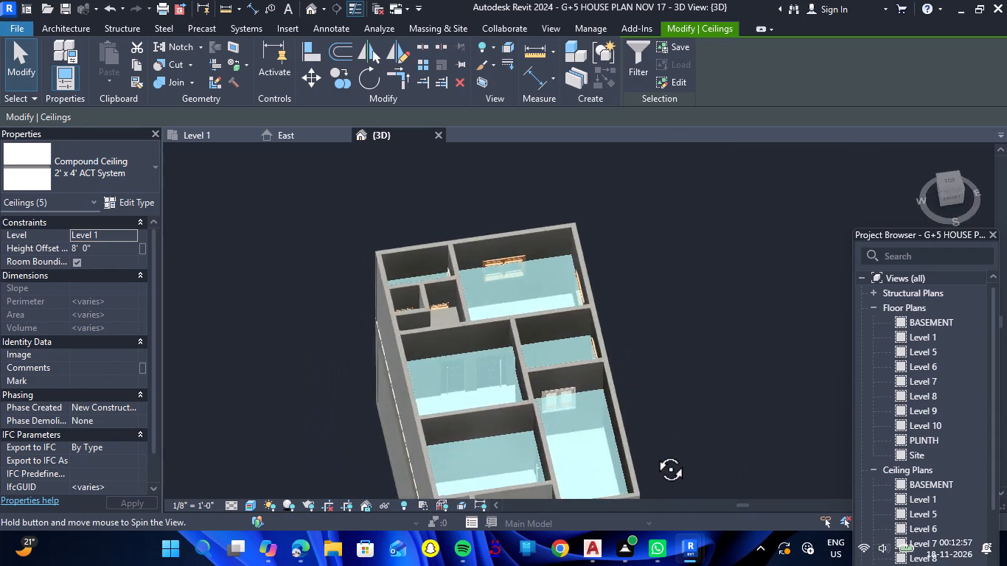
{"action": "right_click_drag", "start_coordinate": [654, 453], "coordinate": [330, 381], "text": "shift"}
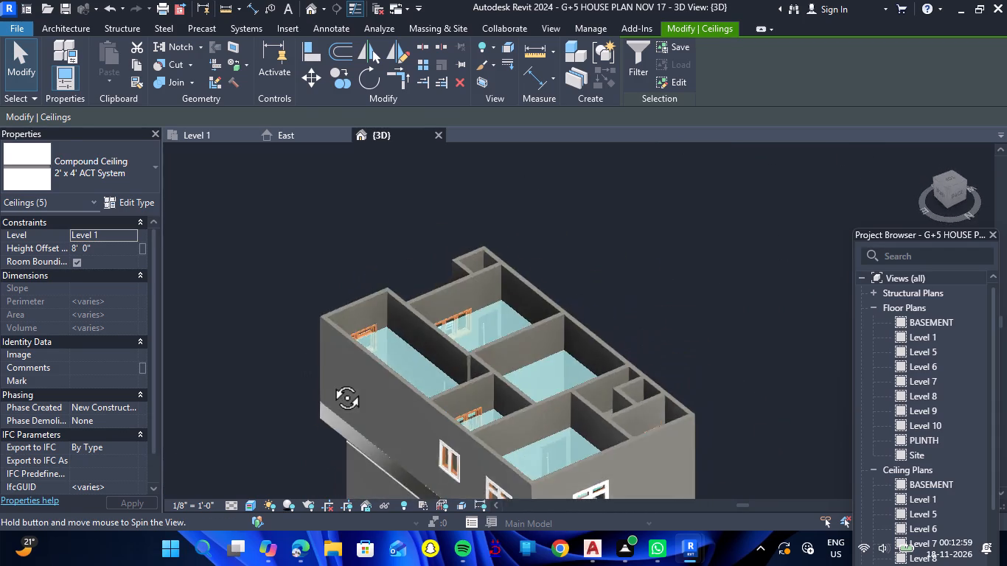
{"action": "right_click_drag", "start_coordinate": [330, 381], "coordinate": [443, 459], "text": "shift"}
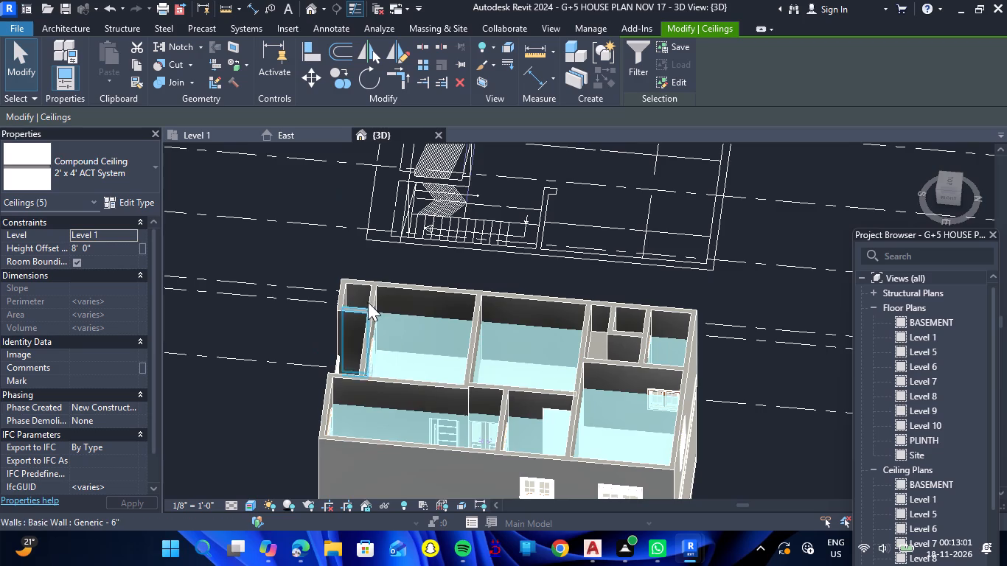
{"action": "scroll", "coordinate": [362, 293], "scroll_direction": "up", "scroll_amount": 6}
{"action": "scroll", "coordinate": [579, 313], "scroll_direction": "down", "scroll_amount": 6}
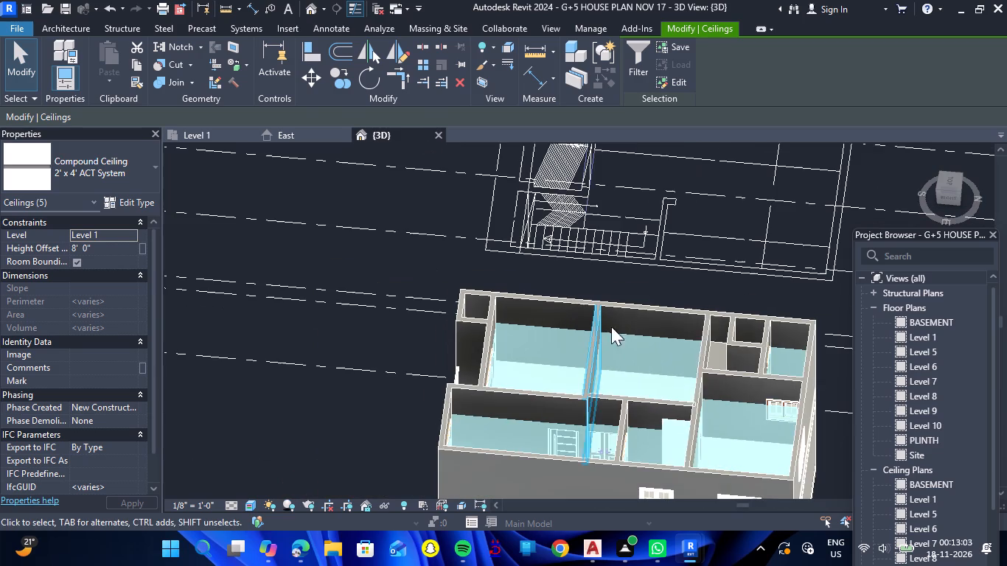
{"action": "scroll", "coordinate": [734, 352], "scroll_direction": "up", "scroll_amount": 5}
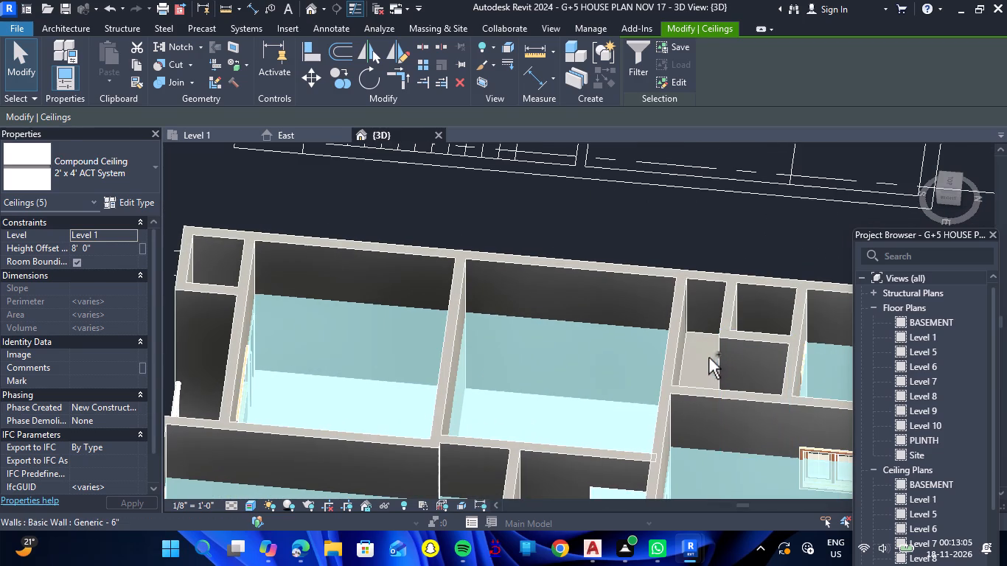
{"action": "left_click", "coordinate": [703, 330], "text": "ctrl"}
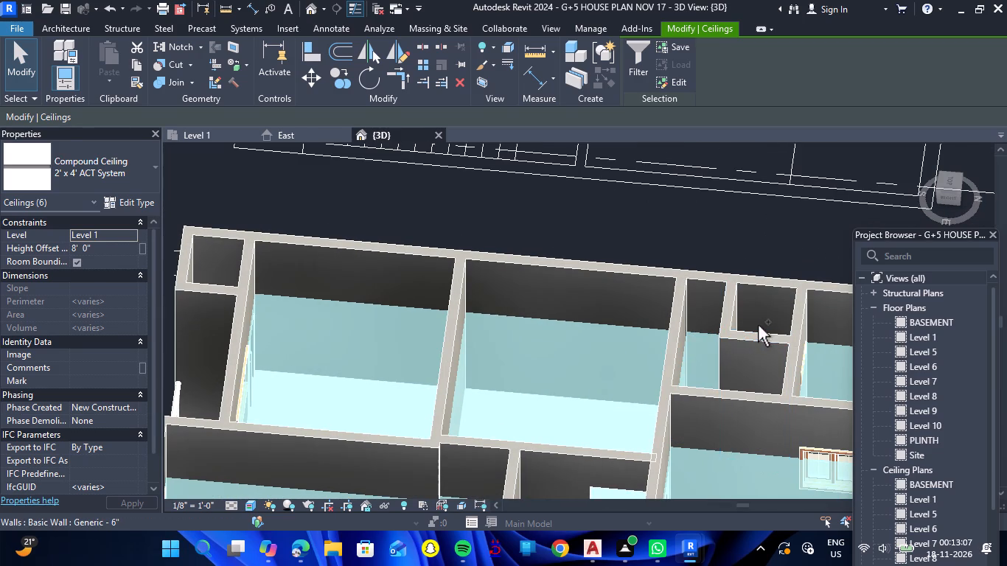
{"action": "scroll", "coordinate": [738, 265], "scroll_direction": "down", "scroll_amount": 5}
{"action": "left_click", "coordinate": [949, 181]}
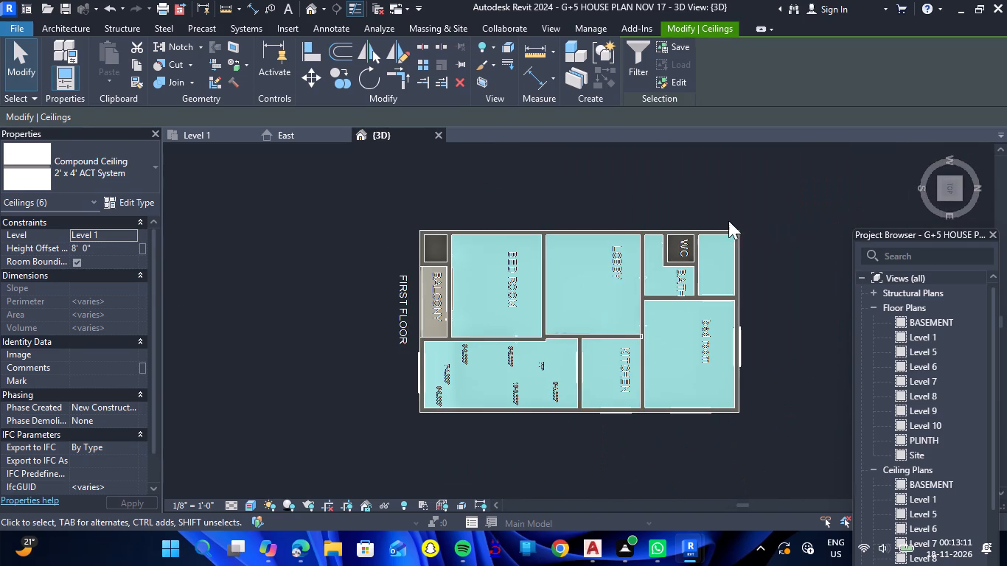
{"action": "scroll", "coordinate": [693, 214], "scroll_direction": "up", "scroll_amount": 4}
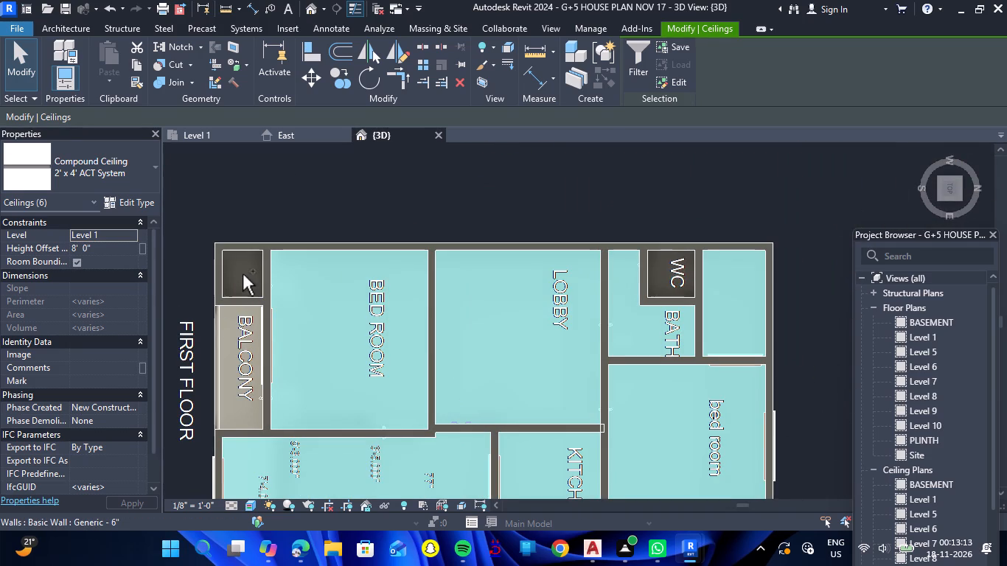
{"action": "scroll", "coordinate": [233, 275], "scroll_direction": "up", "scroll_amount": 4}
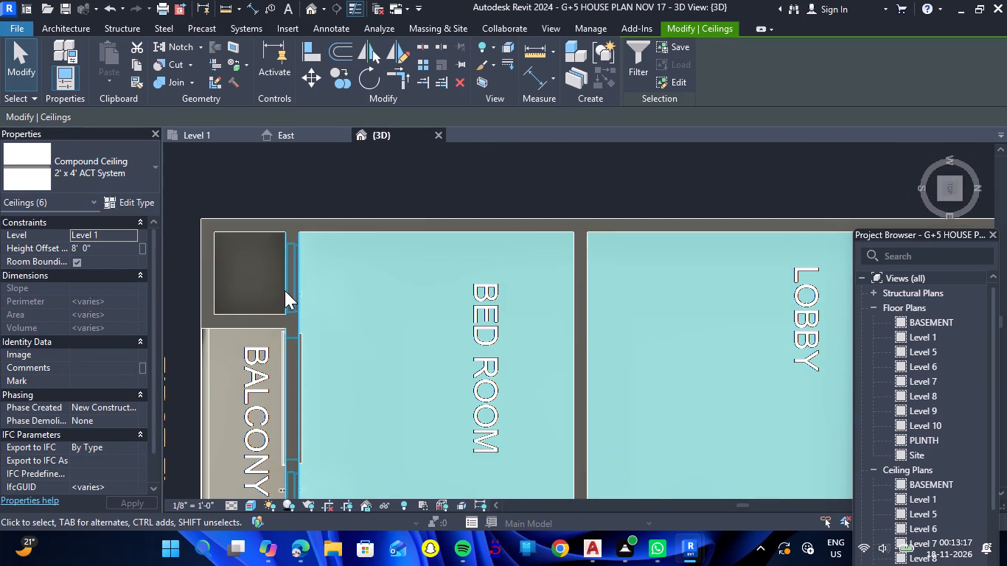
{"action": "scroll", "coordinate": [262, 291], "scroll_direction": "down", "scroll_amount": 5}
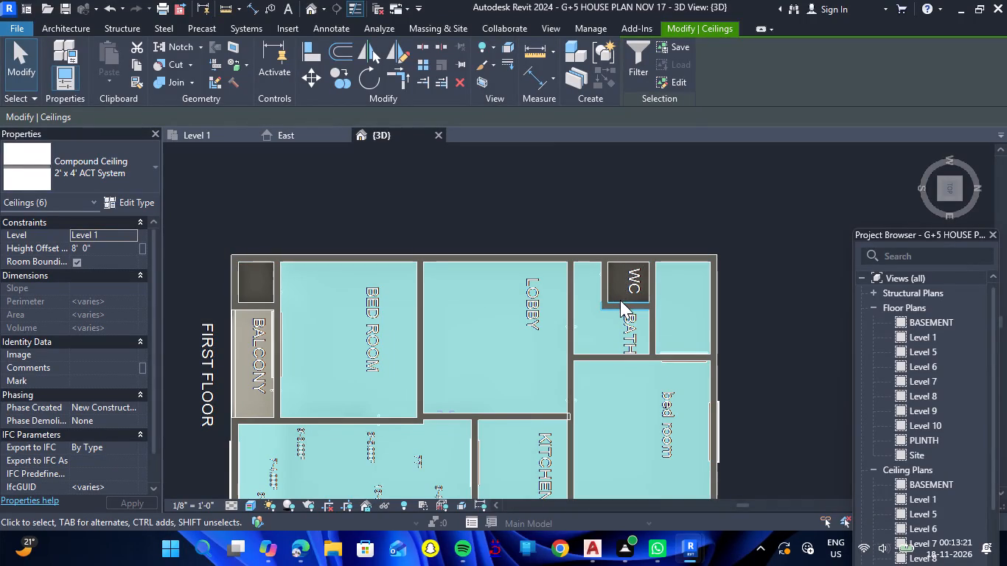
{"action": "left_click", "coordinate": [111, 248]}
{"action": "type", "text": "9'"}
{"action": "key", "text": "Return"}
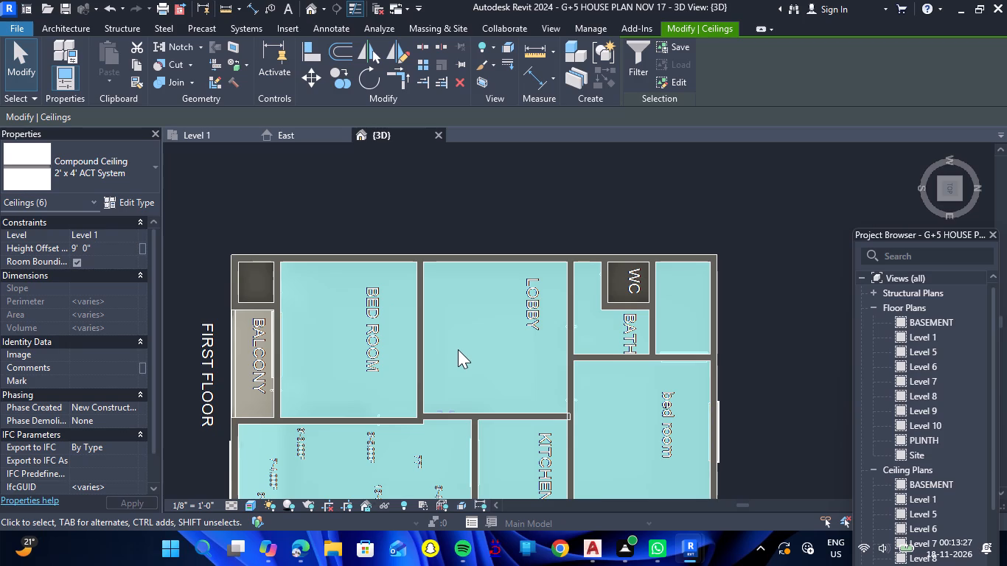
{"action": "left_click", "coordinate": [952, 198]}
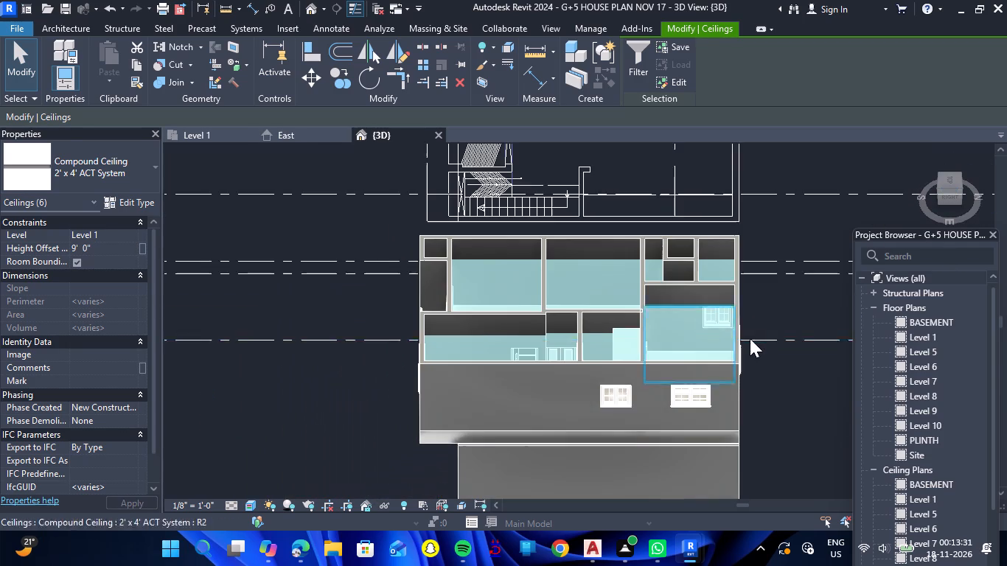
{"action": "left_click", "coordinate": [780, 373]}
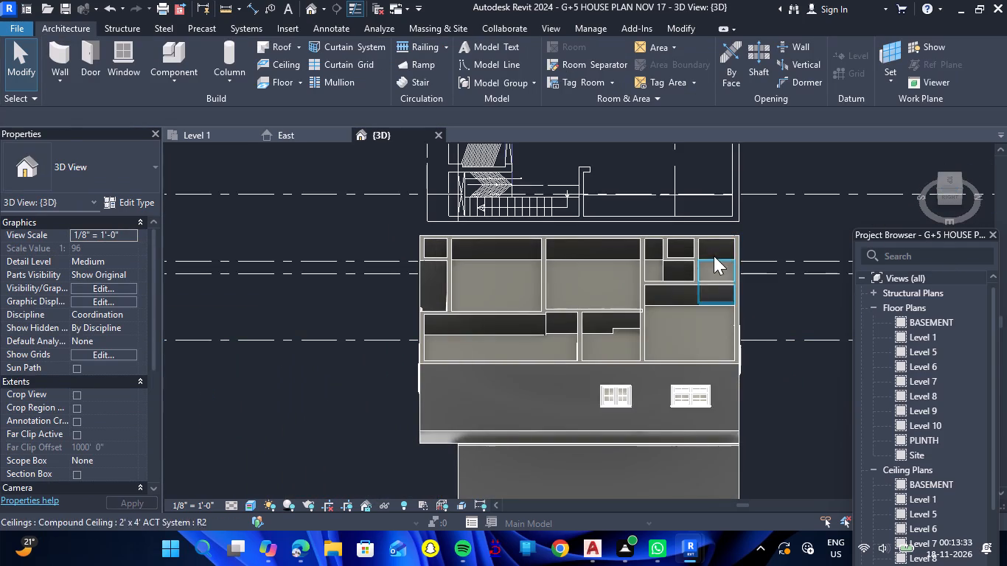
Set the height offset of the WC's 2' x 4' ACT System ceiling to 9'.
{"action": "scroll", "coordinate": [699, 237], "scroll_direction": "up", "scroll_amount": 5}
{"action": "left_click", "coordinate": [615, 284]}
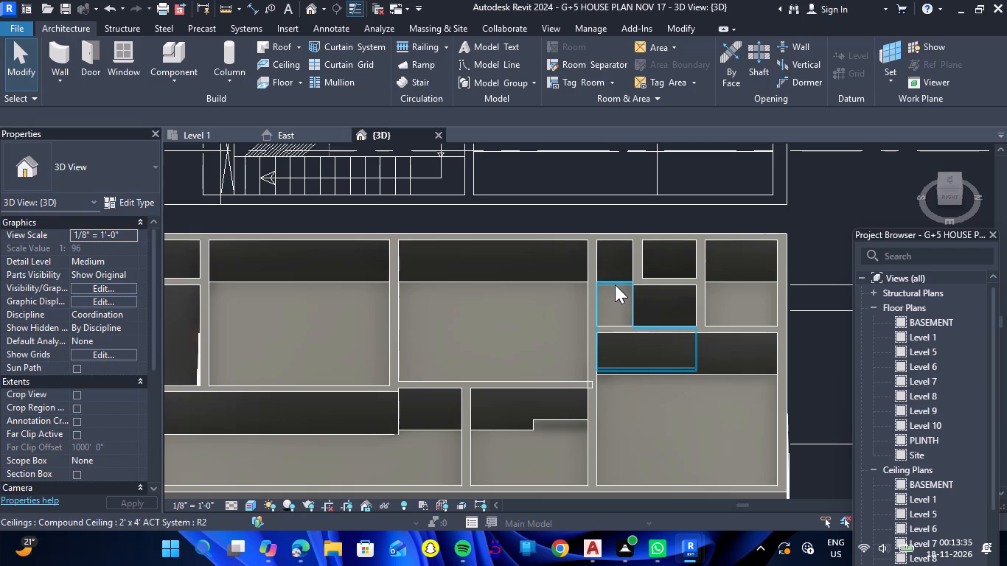
{"action": "key", "text": "Escape"}
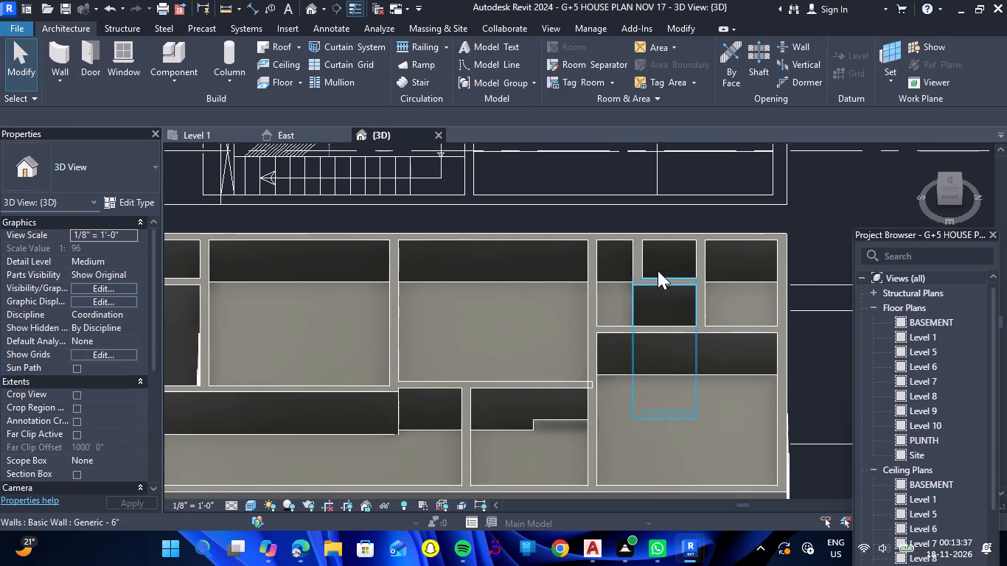
{"action": "scroll", "coordinate": [658, 269], "scroll_direction": "up", "scroll_amount": 4}
{"action": "left_click_drag", "start_coordinate": [671, 276], "coordinate": [669, 320], "text": "shift"}
{"action": "right_click_drag", "start_coordinate": [671, 276], "coordinate": [669, 320], "text": "shift"}
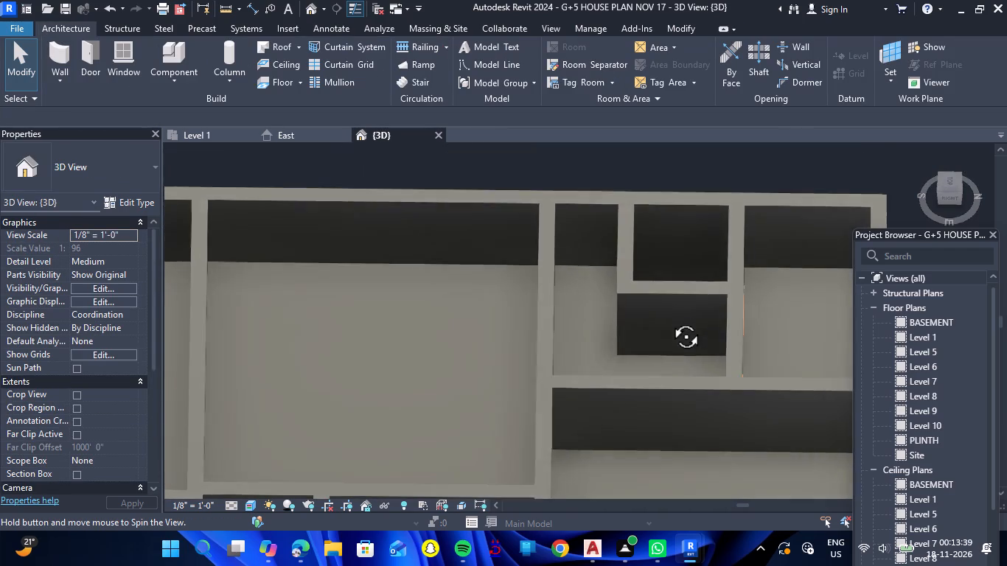
{"action": "left_click_drag", "start_coordinate": [669, 320], "coordinate": [660, 366], "text": "shift"}
{"action": "right_click_drag", "start_coordinate": [669, 320], "coordinate": [660, 366], "text": "shift"}
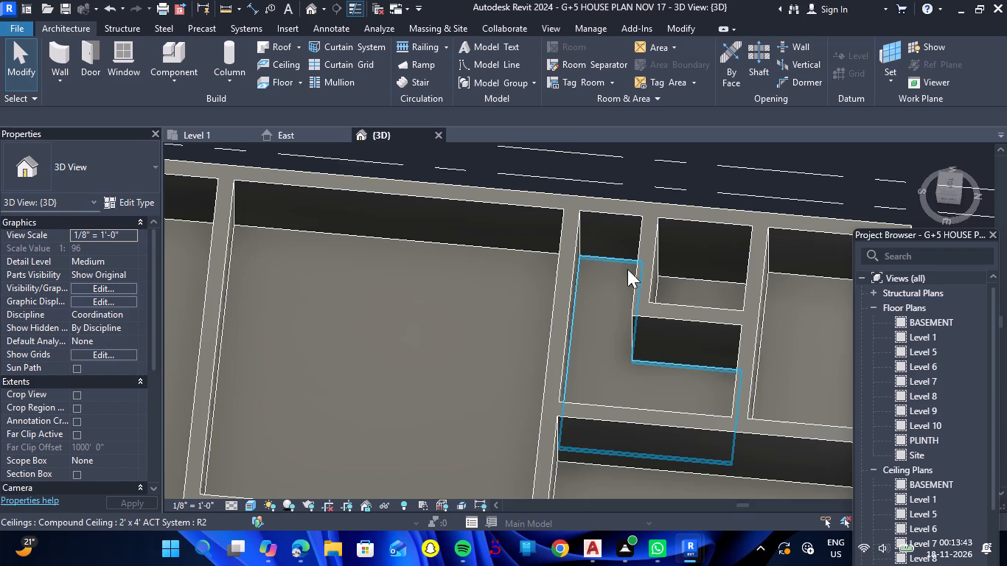
{"action": "scroll", "coordinate": [573, 273], "scroll_direction": "down", "scroll_amount": 5}
{"action": "key", "text": "Escape"}
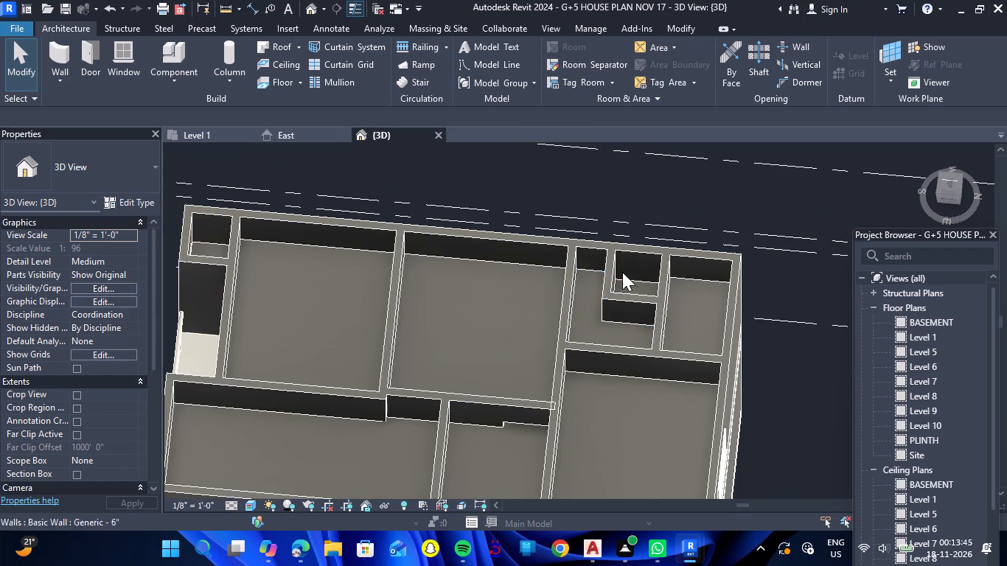
{"action": "scroll", "coordinate": [624, 273], "scroll_direction": "up", "scroll_amount": 4}
{"action": "left_click", "coordinate": [639, 282]}
{"action": "scroll", "coordinate": [630, 309], "scroll_direction": "down", "scroll_amount": 2}
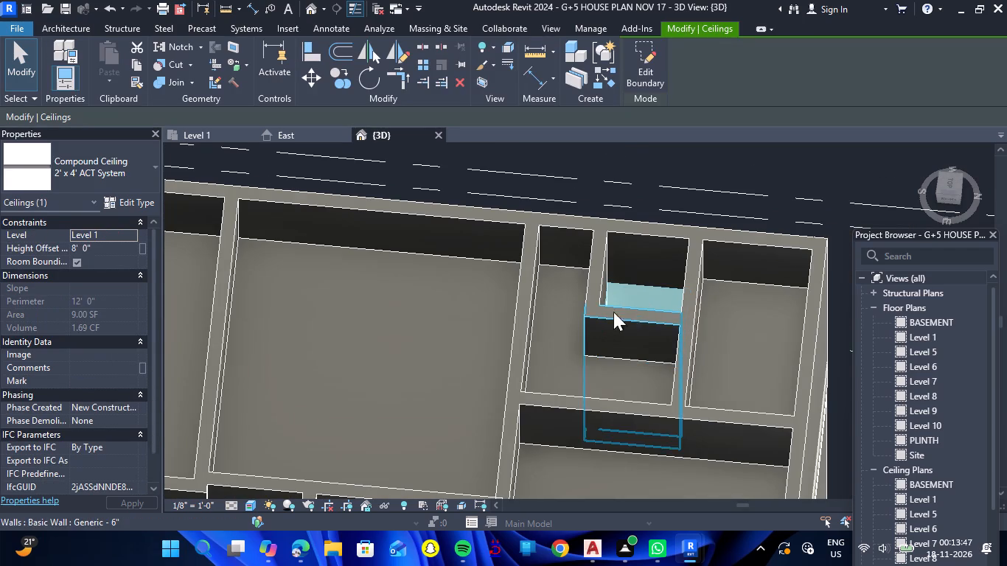
{"action": "left_click", "coordinate": [95, 247]}
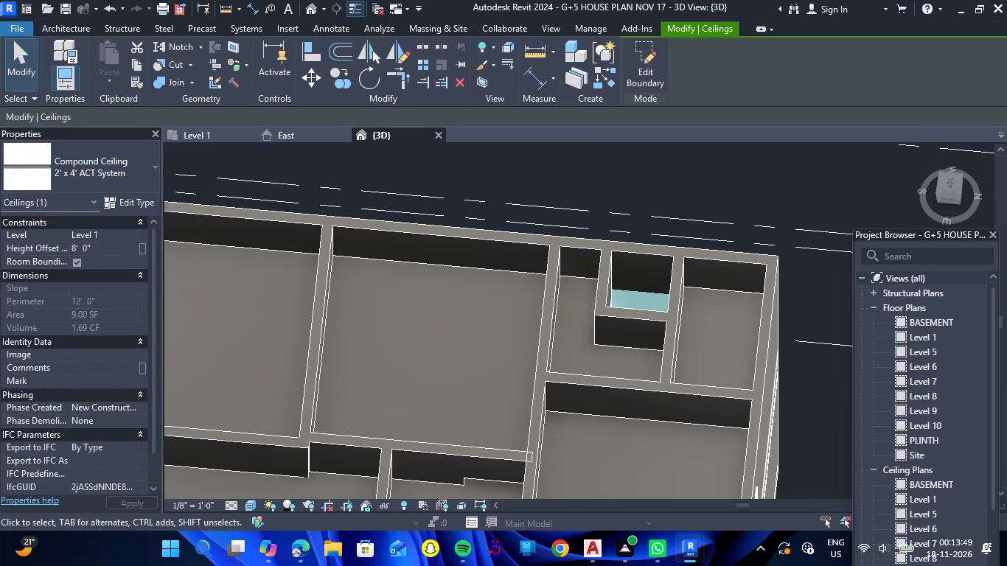
{"action": "key", "text": "BackSpace"}
{"action": "key", "text": "BackSpace"}
{"action": "key", "text": "BackSpace"}
{"action": "key", "text": "BackSpace"}
{"action": "key", "text": "BackSpace"}
{"action": "key", "text": "BackSpace"}
{"action": "key", "text": "BackSpace"}
{"action": "key", "text": "BackSpace"}
{"action": "key", "text": "BackSpace"}
{"action": "key", "text": "BackSpace"}
{"action": "key", "text": "BackSpace"}
{"action": "key", "text": "BackSpace"}
{"action": "key", "text": "BackSpace"}
{"action": "key", "text": "BackSpace"}
{"action": "key", "text": "BackSpace"}
{"action": "key", "text": "BackSpace"}
{"action": "key", "text": "BackSpace"}
{"action": "key", "text": "BackSpace"}
{"action": "key", "text": "BackSpace"}
{"action": "key", "text": "BackSpace"}
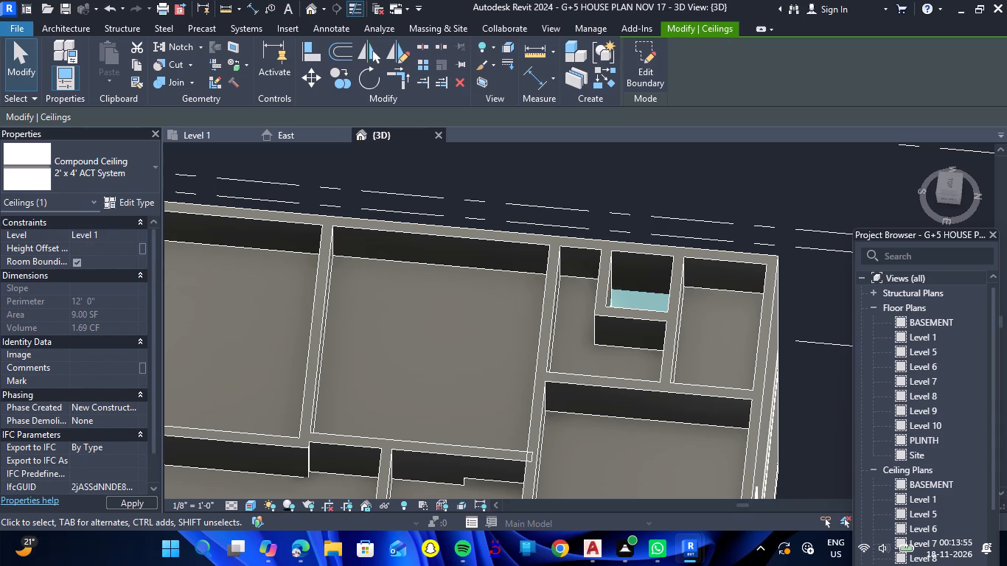
{"action": "type", "text": "9'"}
{"action": "key", "text": "Return"}
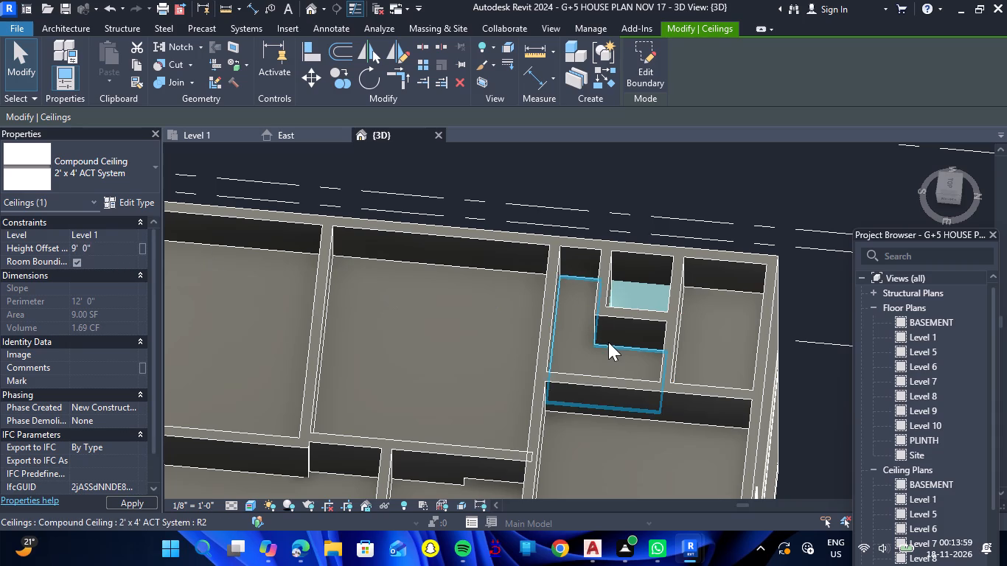
Set the height offset of the ceiling in the small room beside the balcony to 9'.
{"action": "scroll", "coordinate": [608, 343], "scroll_direction": "down", "scroll_amount": 6}
{"action": "scroll", "coordinate": [326, 292], "scroll_direction": "up", "scroll_amount": 6}
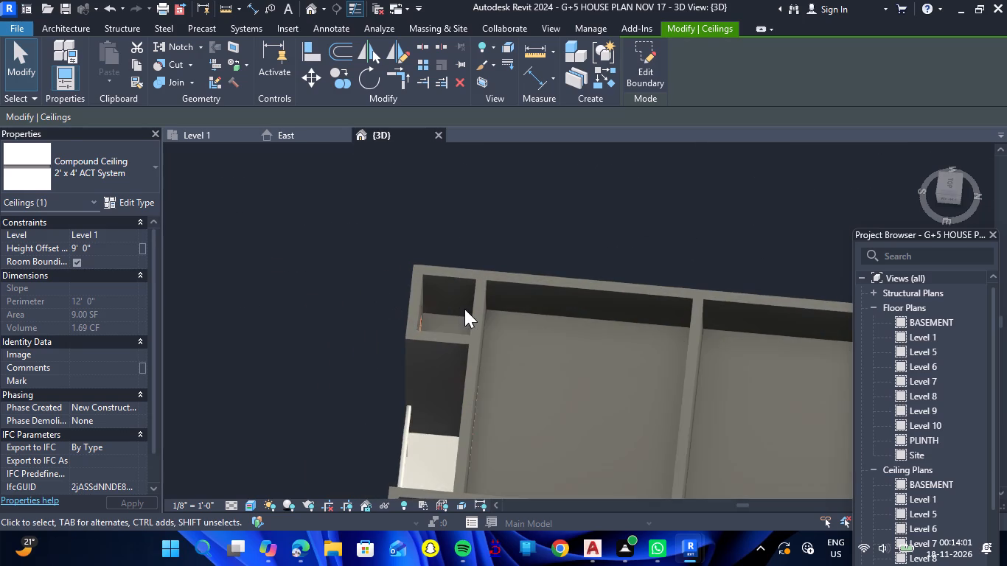
{"action": "scroll", "coordinate": [464, 310], "scroll_direction": "up", "scroll_amount": 5}
{"action": "left_click", "coordinate": [449, 324]}
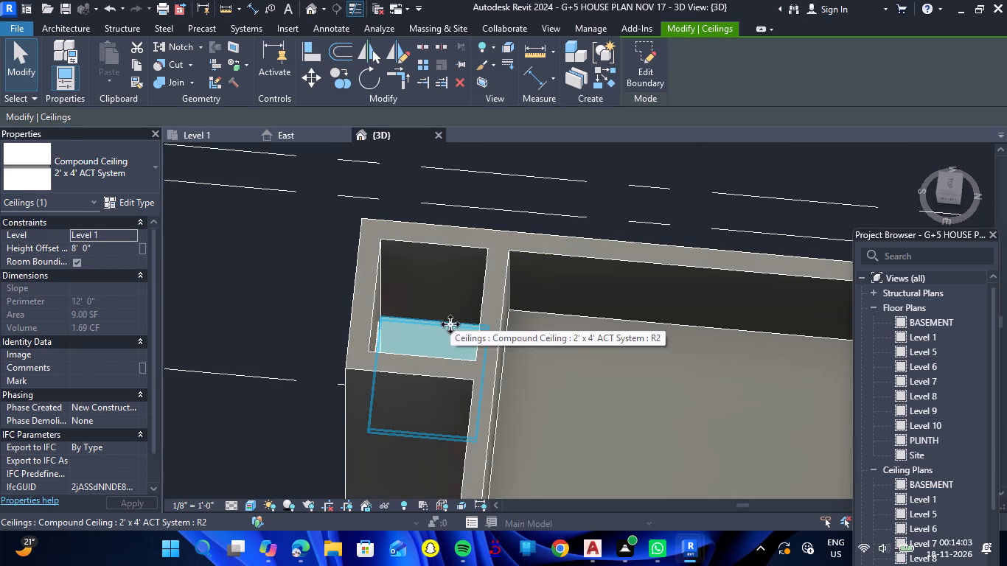
{"action": "left_click", "coordinate": [106, 247]}
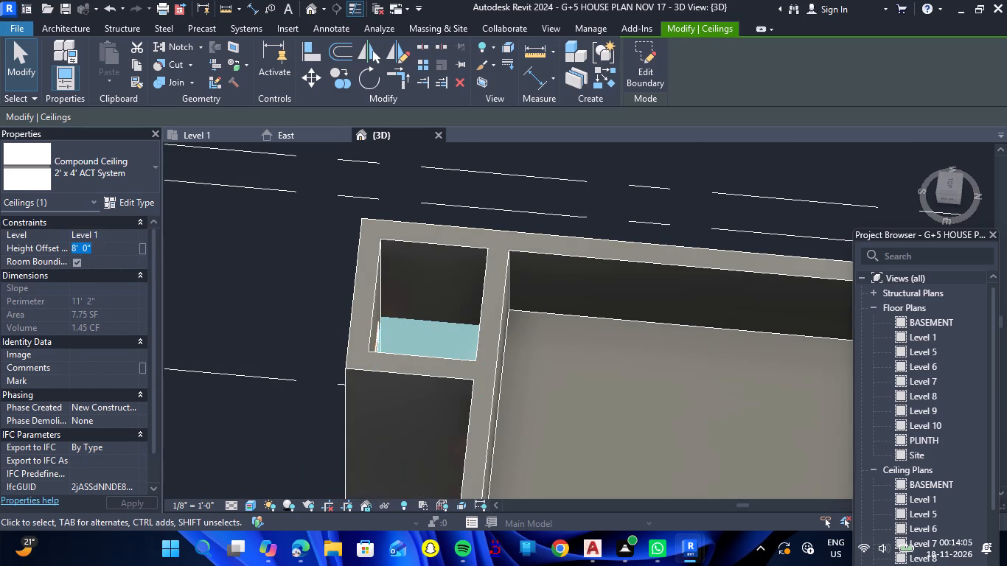
{"action": "type", "text": "9'"}
{"action": "key", "text": "Return"}
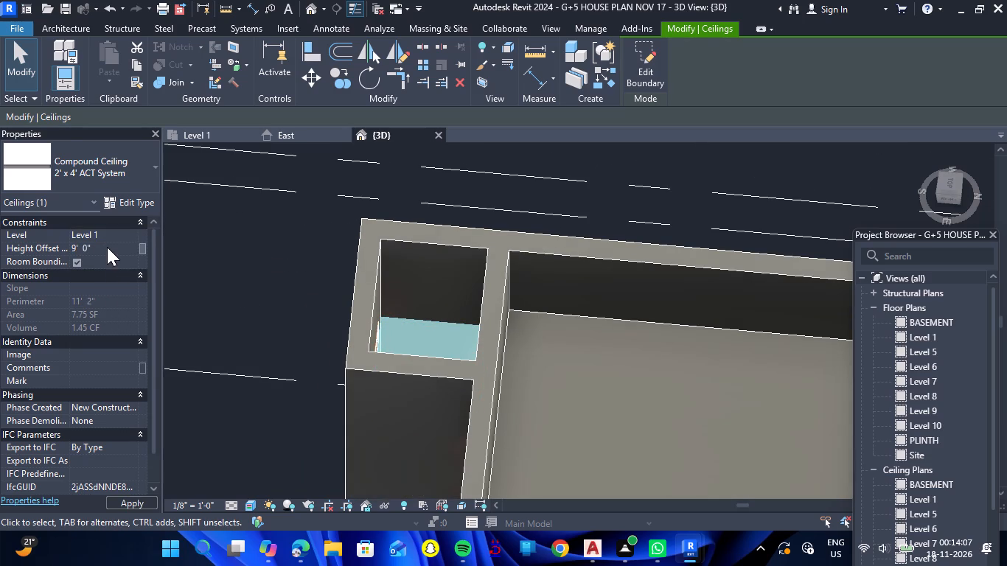
{"action": "scroll", "coordinate": [193, 276], "scroll_direction": "down", "scroll_amount": 5}
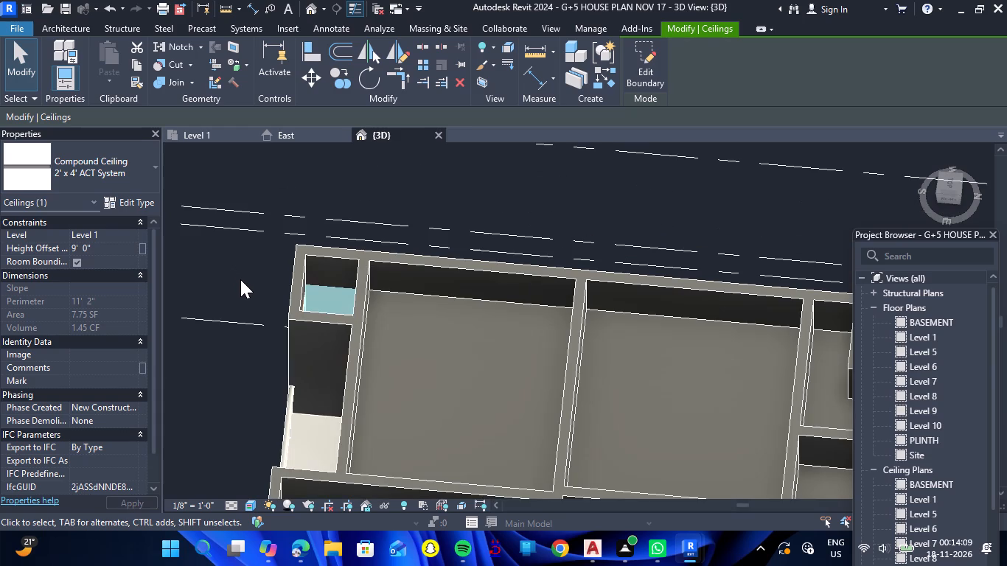
{"action": "left_click", "coordinate": [240, 279]}
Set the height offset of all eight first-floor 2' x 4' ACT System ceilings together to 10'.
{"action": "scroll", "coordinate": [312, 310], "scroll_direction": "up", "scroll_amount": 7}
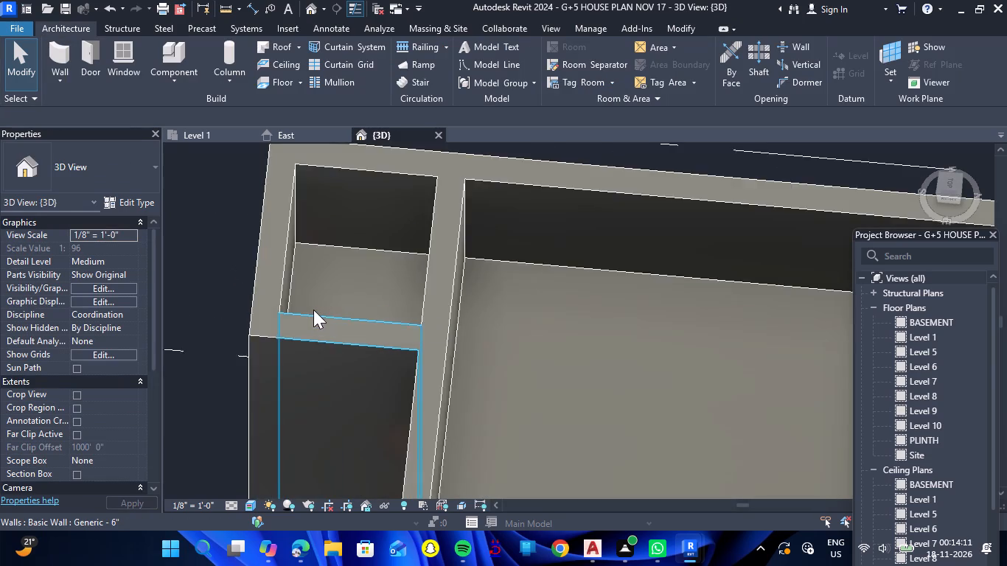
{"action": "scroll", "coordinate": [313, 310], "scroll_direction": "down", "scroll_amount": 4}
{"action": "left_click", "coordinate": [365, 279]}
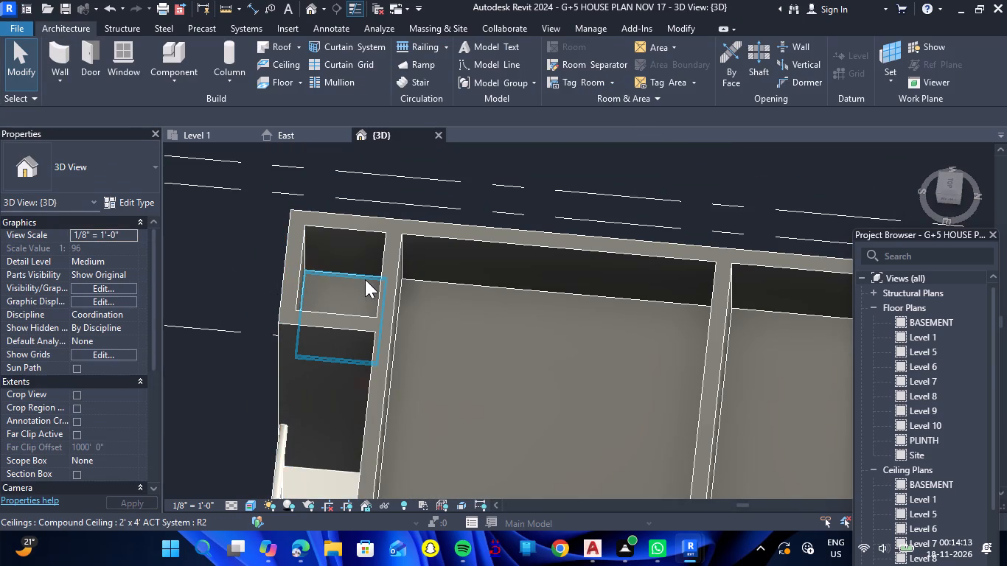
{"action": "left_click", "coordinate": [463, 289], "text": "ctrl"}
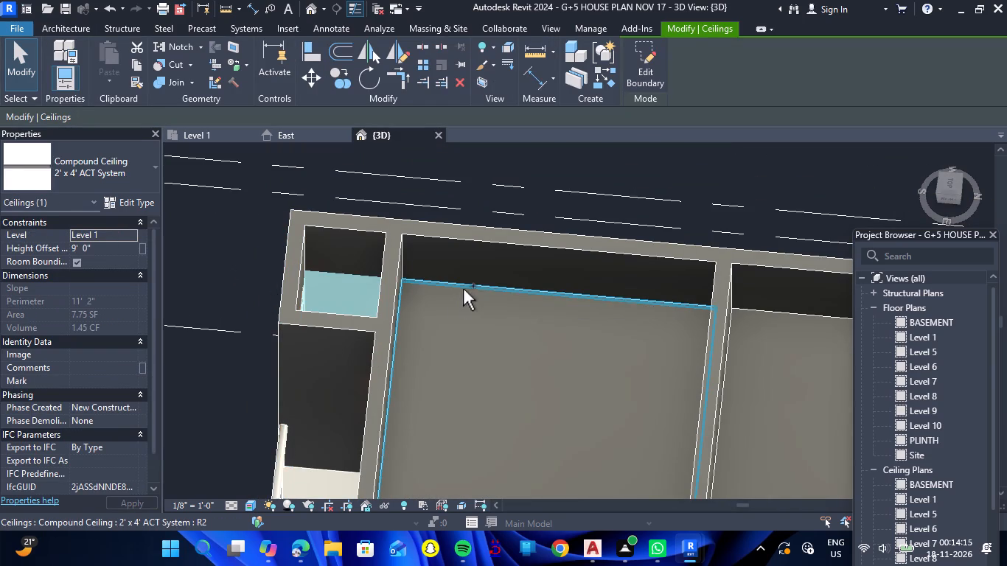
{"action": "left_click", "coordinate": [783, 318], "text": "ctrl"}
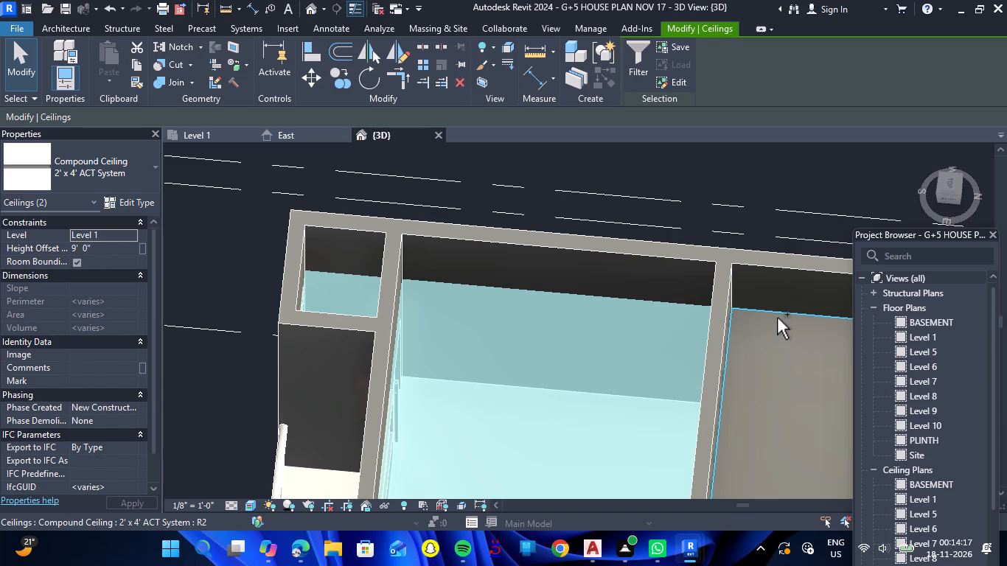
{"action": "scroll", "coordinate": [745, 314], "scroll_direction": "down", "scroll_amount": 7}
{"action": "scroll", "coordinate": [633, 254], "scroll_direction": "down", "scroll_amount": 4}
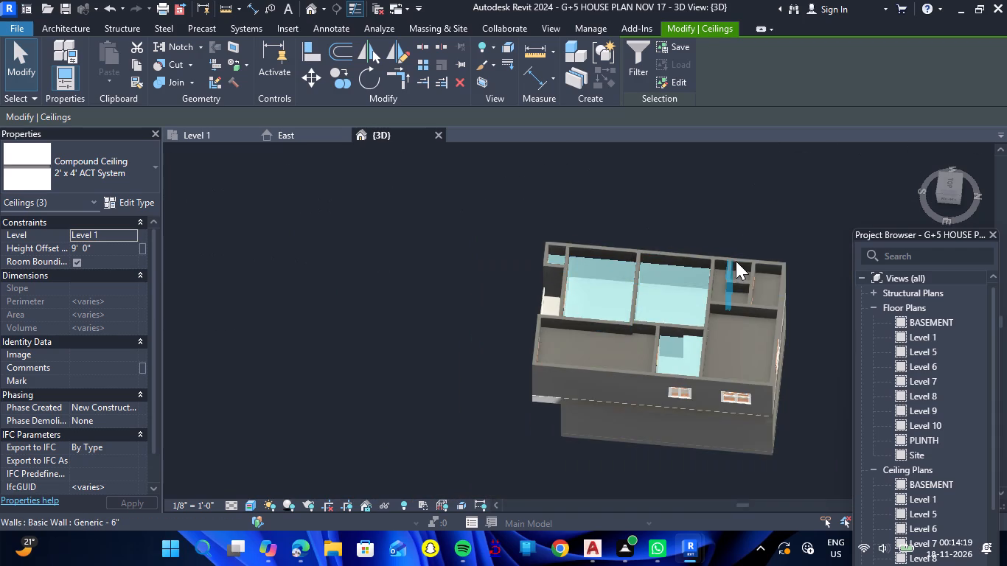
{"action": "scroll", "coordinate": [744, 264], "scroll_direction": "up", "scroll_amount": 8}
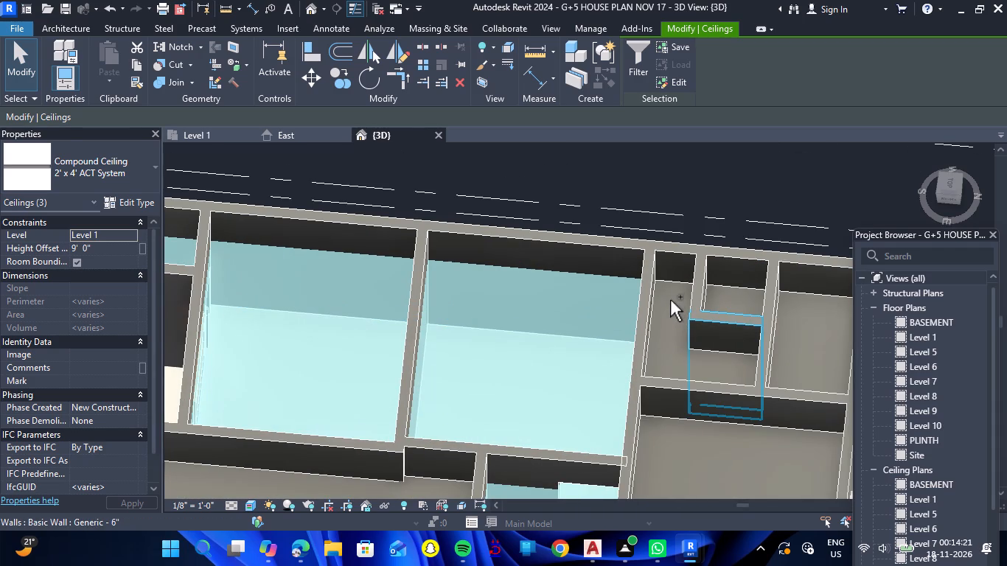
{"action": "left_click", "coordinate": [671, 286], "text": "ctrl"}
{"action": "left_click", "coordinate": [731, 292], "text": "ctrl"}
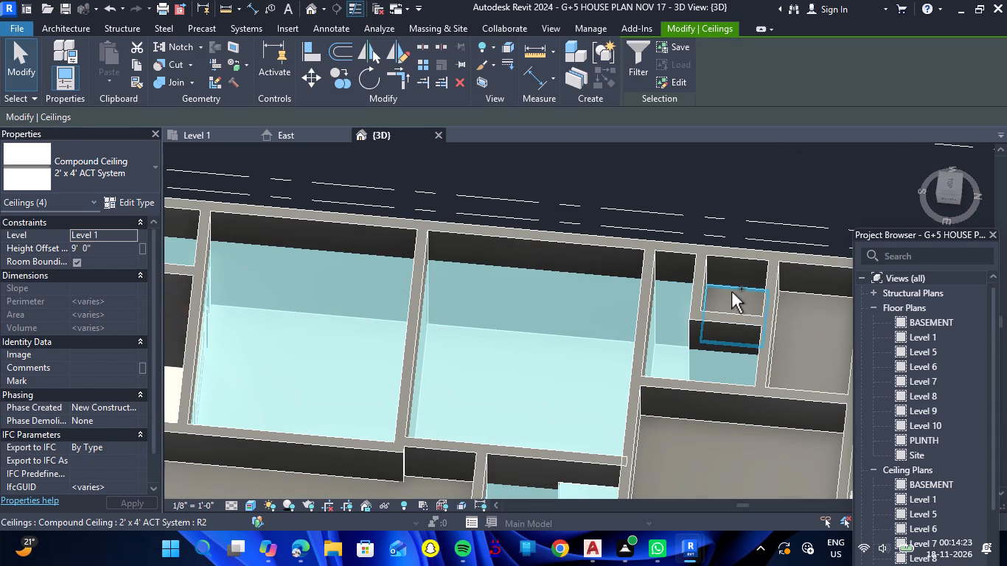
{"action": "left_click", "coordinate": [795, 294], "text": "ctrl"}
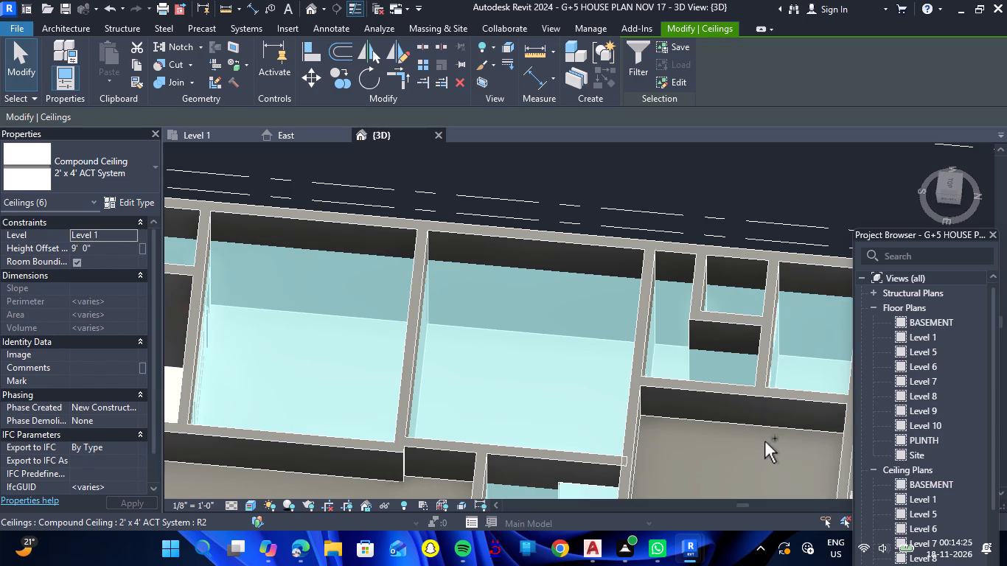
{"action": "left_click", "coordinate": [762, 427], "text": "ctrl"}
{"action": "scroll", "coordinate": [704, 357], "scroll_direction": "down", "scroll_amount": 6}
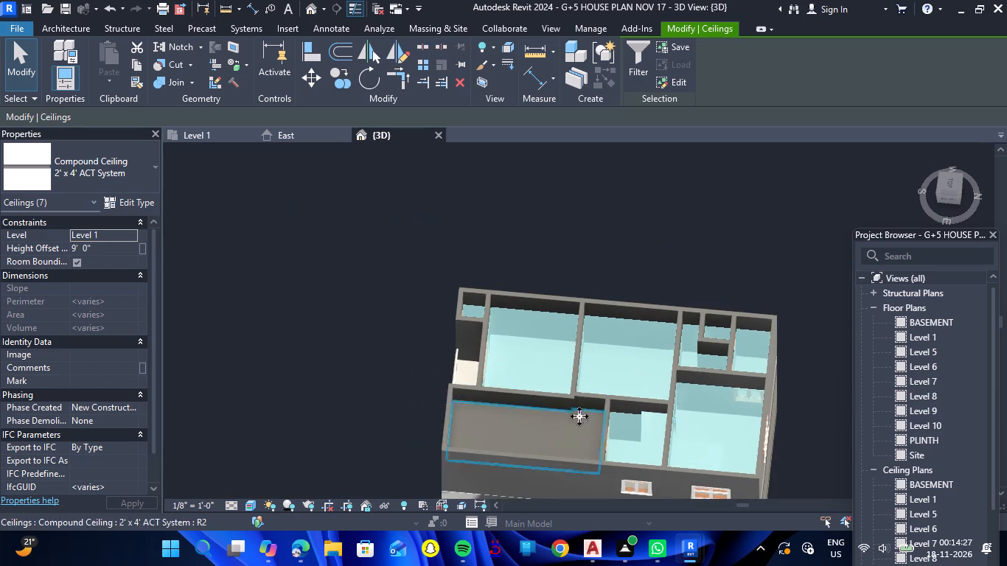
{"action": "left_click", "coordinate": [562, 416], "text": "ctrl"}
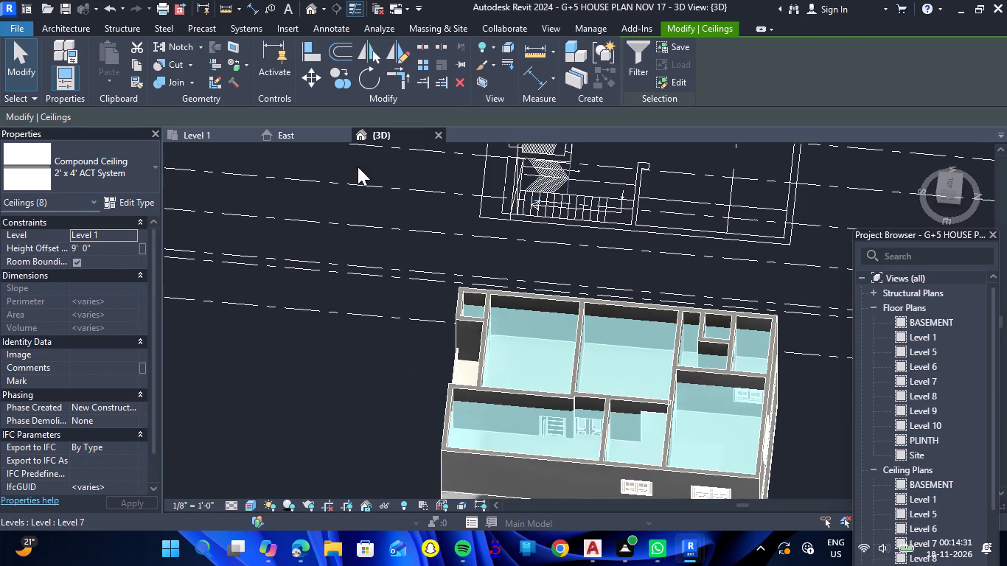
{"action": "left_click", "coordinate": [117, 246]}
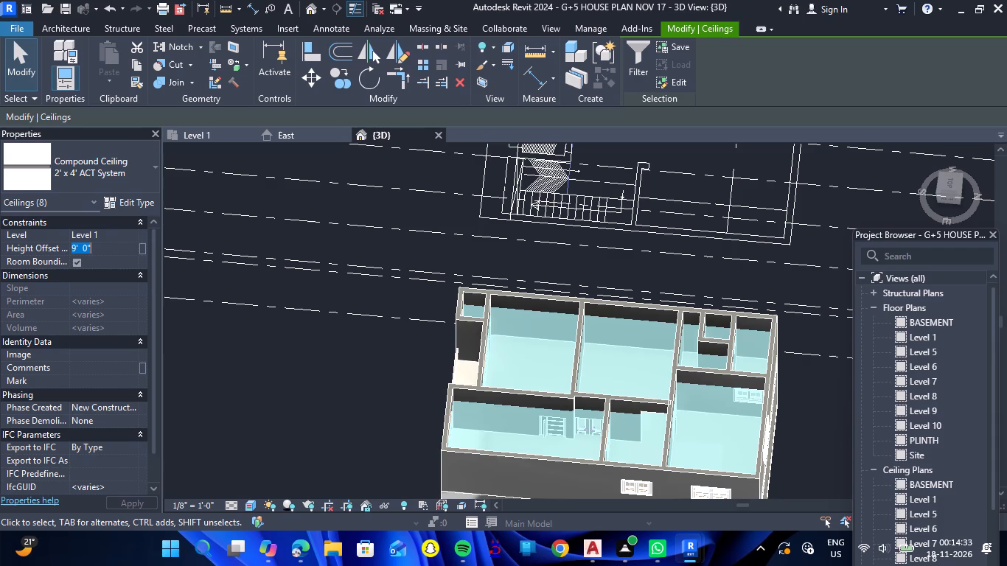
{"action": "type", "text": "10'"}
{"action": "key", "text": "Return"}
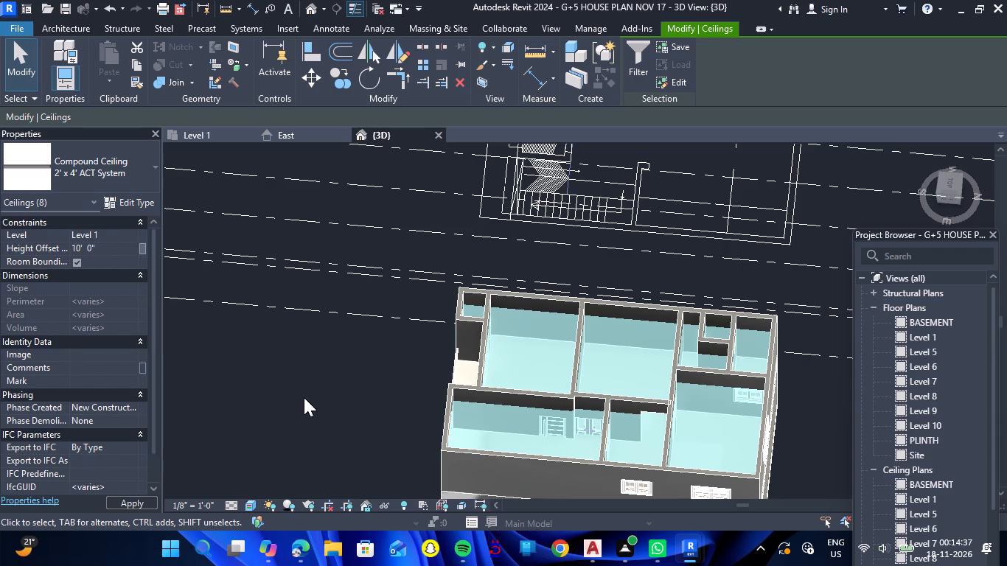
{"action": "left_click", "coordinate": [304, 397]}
Examine the first-floor ceilings against the wall tops from the front and from above in the 3D view.
{"action": "scroll", "coordinate": [303, 394], "scroll_direction": "down", "scroll_amount": 3}
{"action": "left_click_drag", "start_coordinate": [310, 390], "coordinate": [525, 261], "text": "shift"}
{"action": "right_click_drag", "start_coordinate": [310, 390], "coordinate": [525, 261], "text": "shift"}
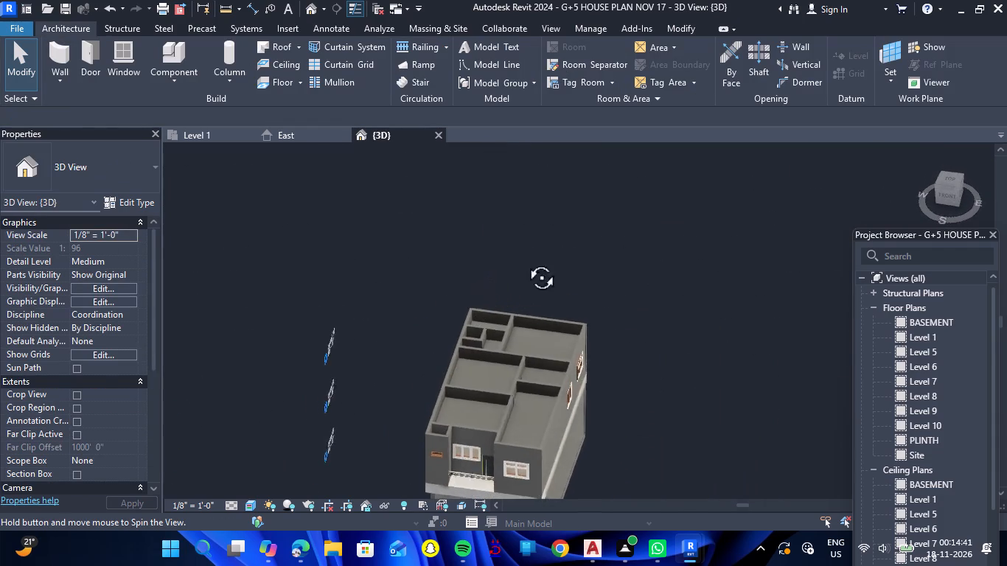
{"action": "right_click_drag", "start_coordinate": [525, 261], "coordinate": [501, 227], "text": "shift"}
{"action": "left_click_drag", "start_coordinate": [525, 261], "coordinate": [501, 227], "text": "shift"}
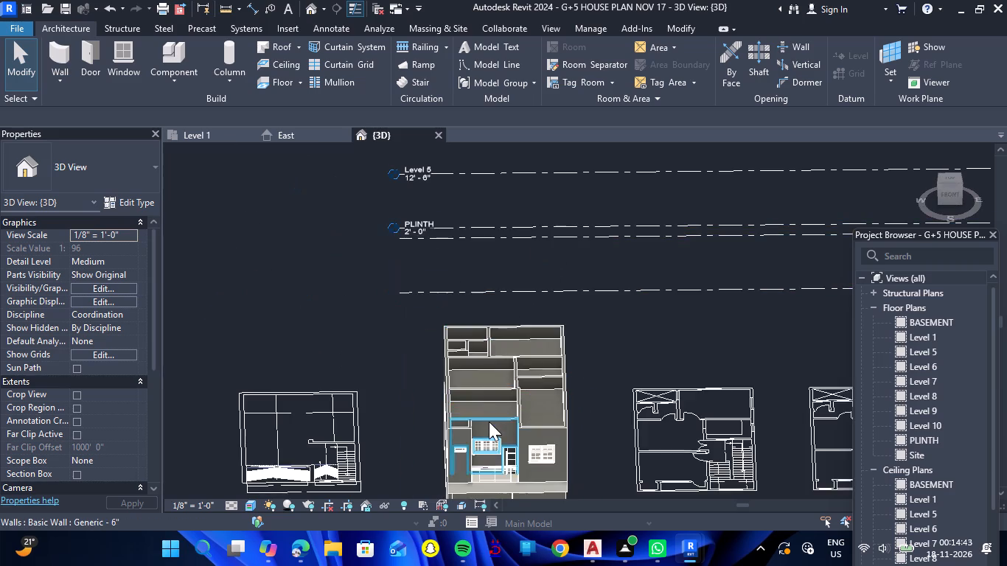
{"action": "scroll", "coordinate": [489, 422], "scroll_direction": "up", "scroll_amount": 6}
{"action": "scroll", "coordinate": [537, 299], "scroll_direction": "down", "scroll_amount": 4}
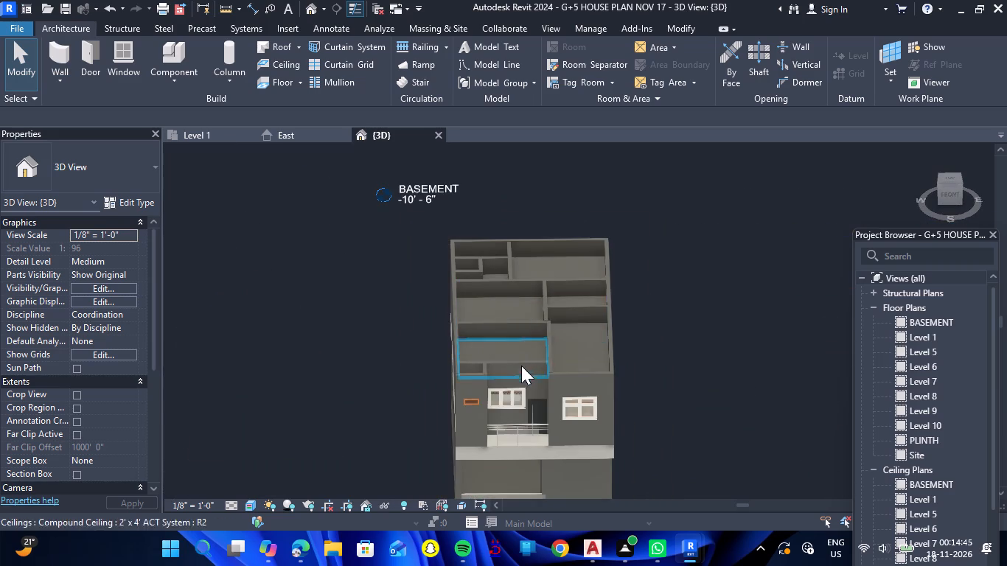
{"action": "scroll", "coordinate": [515, 370], "scroll_direction": "up", "scroll_amount": 3}
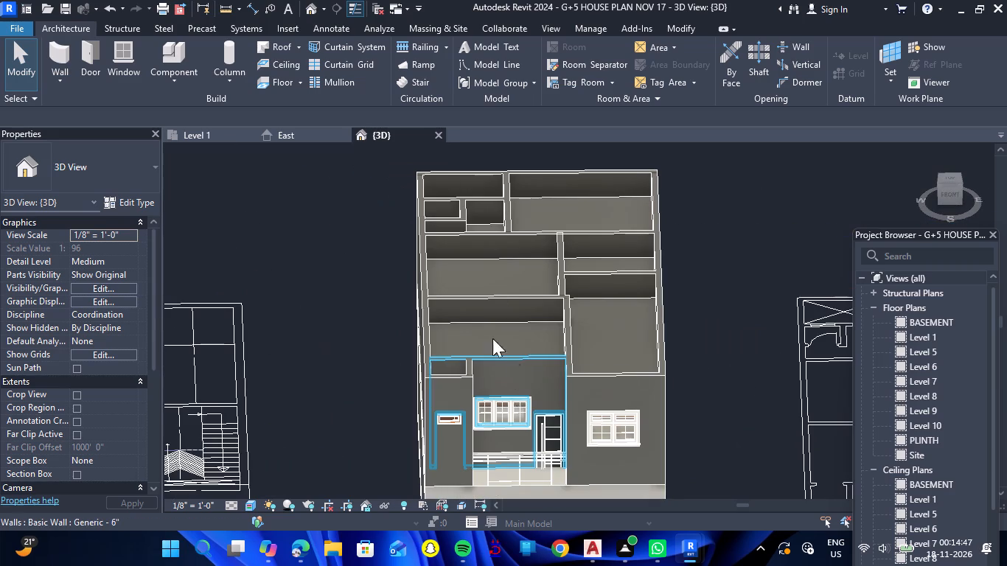
{"action": "scroll", "coordinate": [498, 279], "scroll_direction": "down", "scroll_amount": 4}
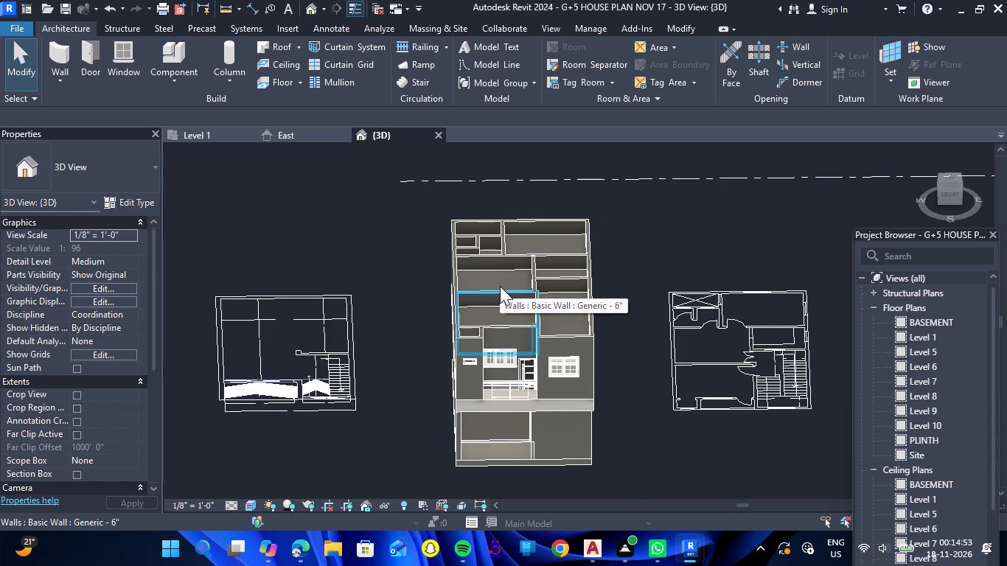
{"action": "scroll", "coordinate": [567, 280], "scroll_direction": "down", "scroll_amount": 3}
{"action": "scroll", "coordinate": [565, 344], "scroll_direction": "up", "scroll_amount": 5}
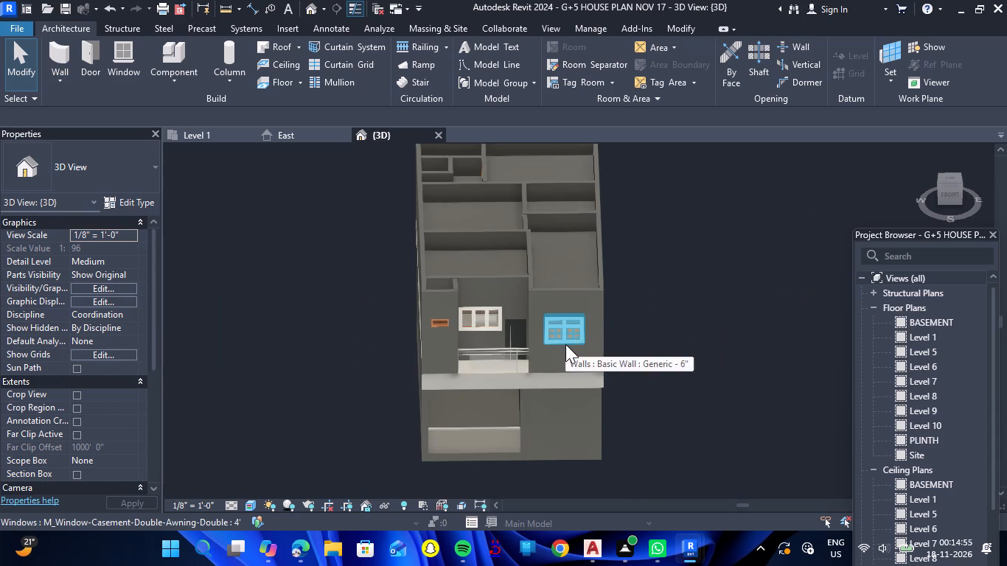
{"action": "scroll", "coordinate": [494, 220], "scroll_direction": "up", "scroll_amount": 6}
{"action": "scroll", "coordinate": [574, 229], "scroll_direction": "up", "scroll_amount": 1}
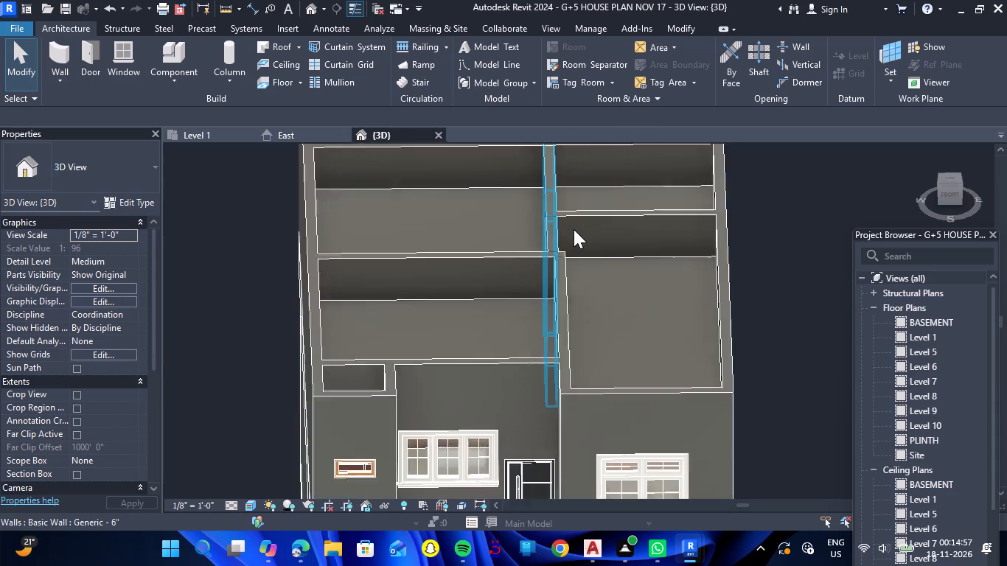
{"action": "scroll", "coordinate": [574, 229], "scroll_direction": "up", "scroll_amount": 5}
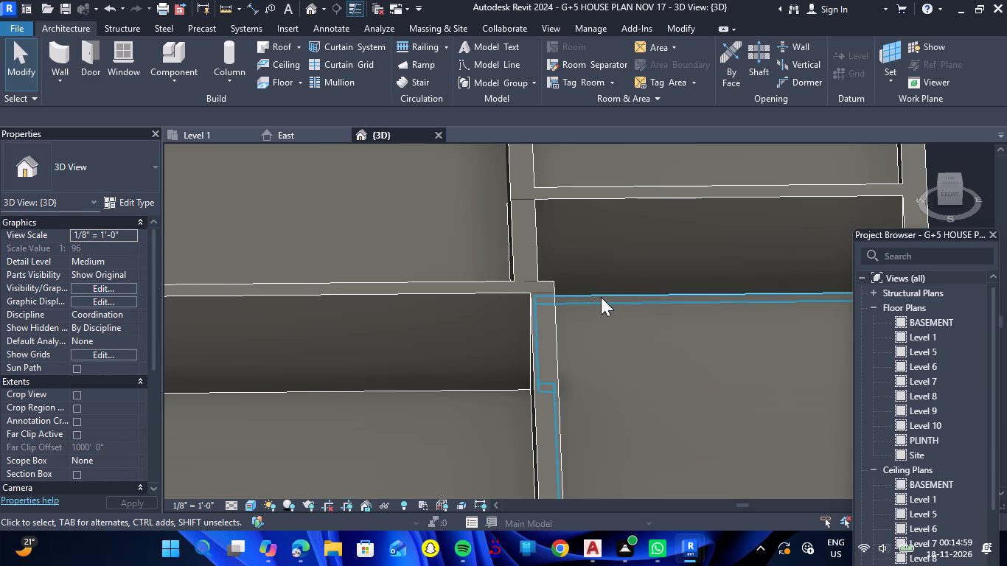
{"action": "scroll", "coordinate": [621, 289], "scroll_direction": "down", "scroll_amount": 5}
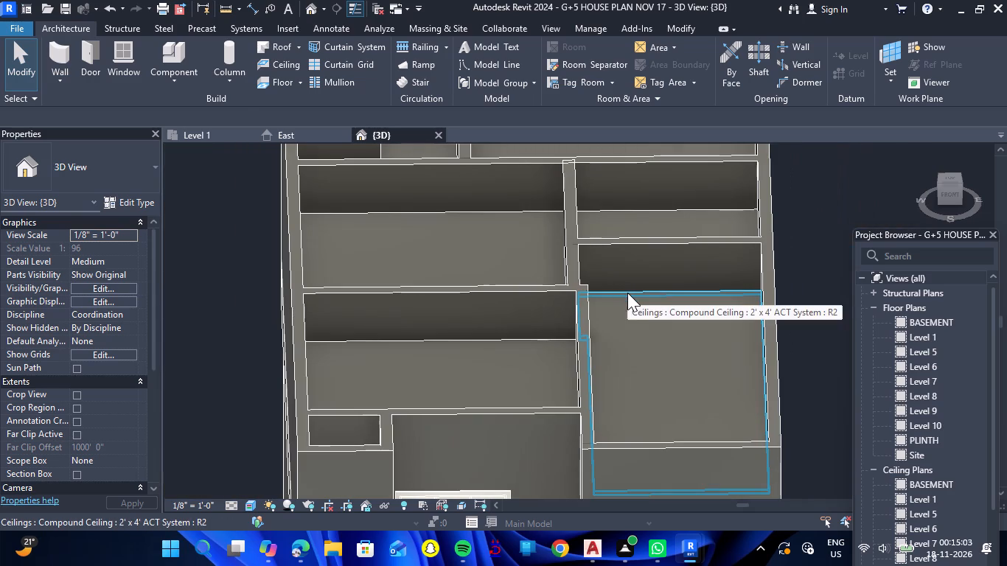
Set the height offset of all eight first-floor 2' x 4' ACT System ceilings together to 11'.
{"action": "left_click", "coordinate": [627, 293]}
{"action": "left_click", "coordinate": [522, 341], "text": "ctrl"}
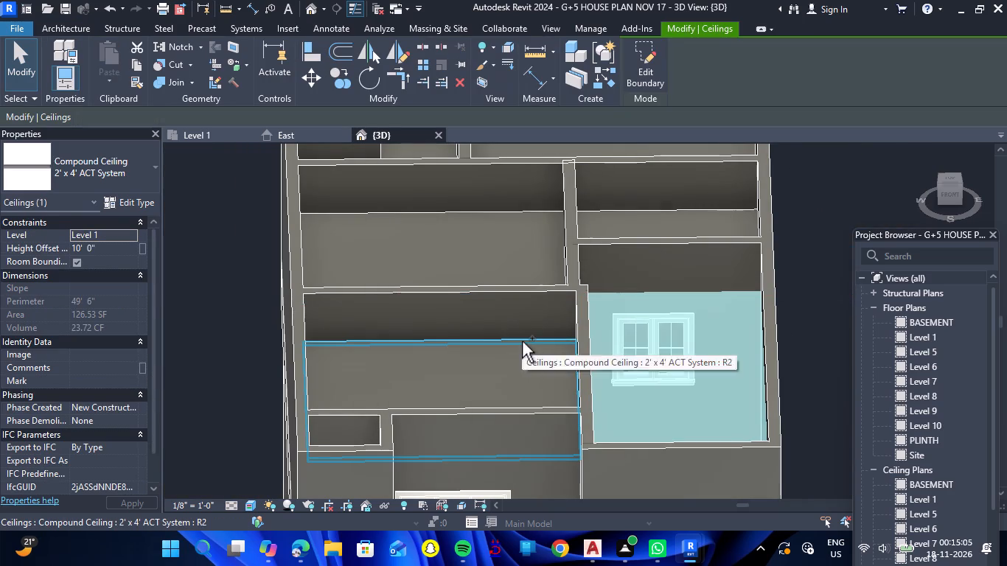
{"action": "left_click", "coordinate": [480, 215], "text": "ctrl"}
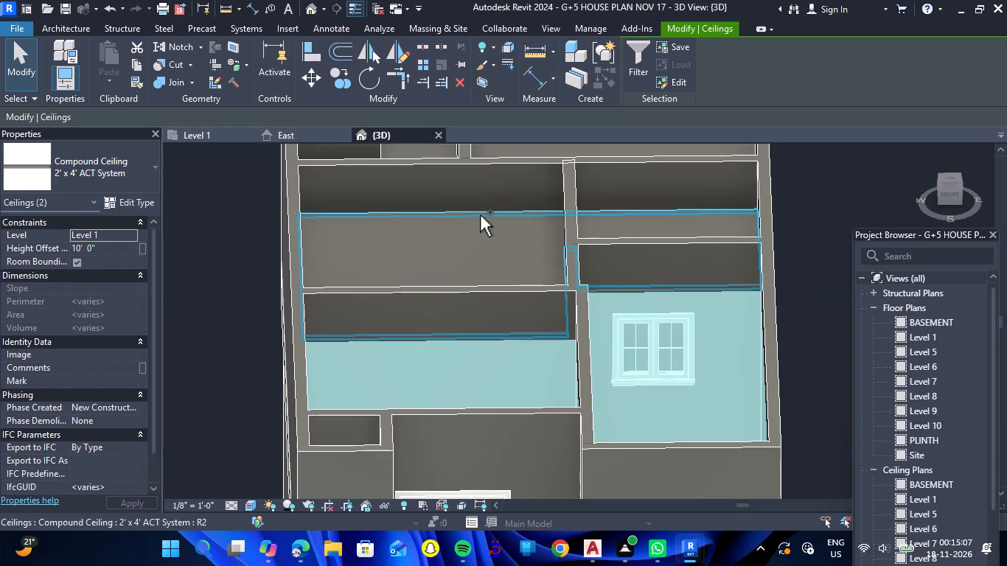
{"action": "scroll", "coordinate": [514, 276], "scroll_direction": "down", "scroll_amount": 5}
{"action": "scroll", "coordinate": [516, 189], "scroll_direction": "up", "scroll_amount": 5}
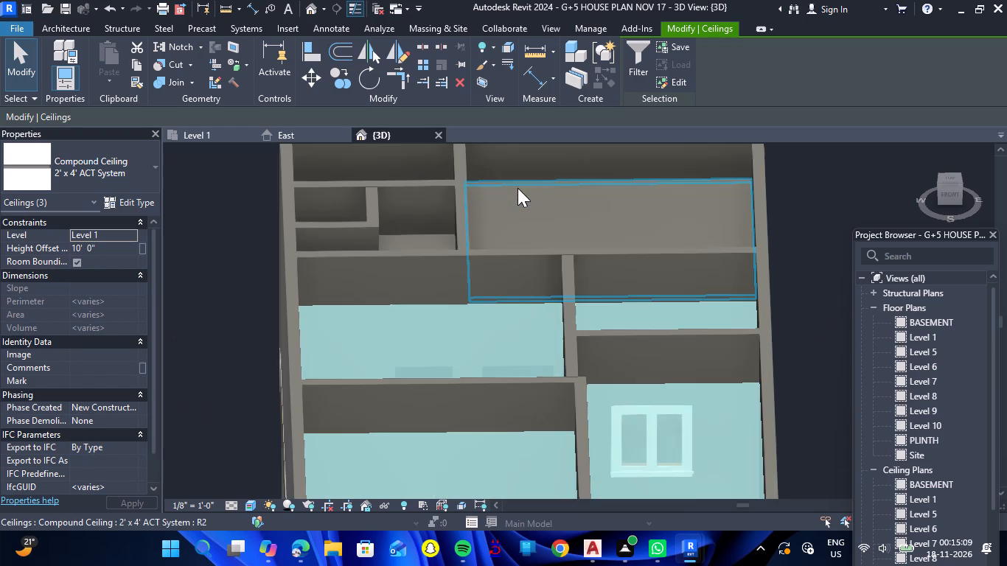
{"action": "left_click", "coordinate": [518, 188], "text": "ctrl"}
{"action": "left_click", "coordinate": [520, 183], "text": "ctrl"}
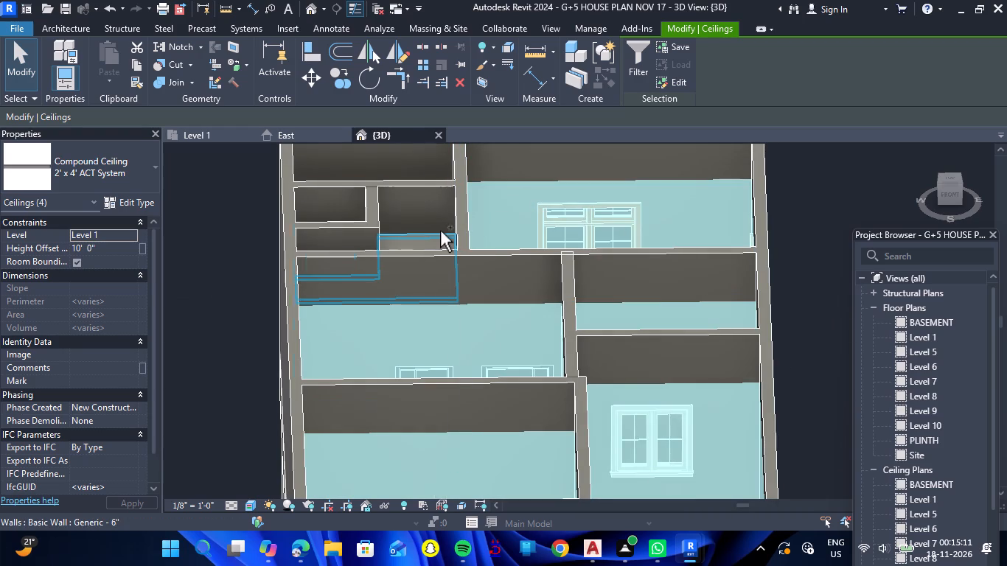
{"action": "left_click", "coordinate": [423, 230], "text": "ctrl"}
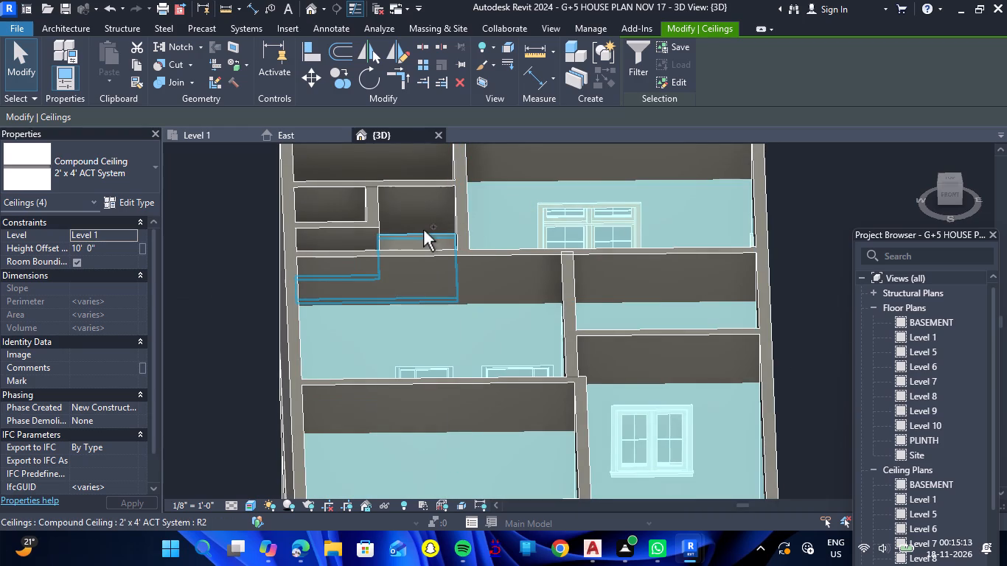
{"action": "left_click_drag", "start_coordinate": [419, 223], "coordinate": [420, 267], "text": "shift"}
{"action": "right_click_drag", "start_coordinate": [419, 223], "coordinate": [420, 267], "text": "shift"}
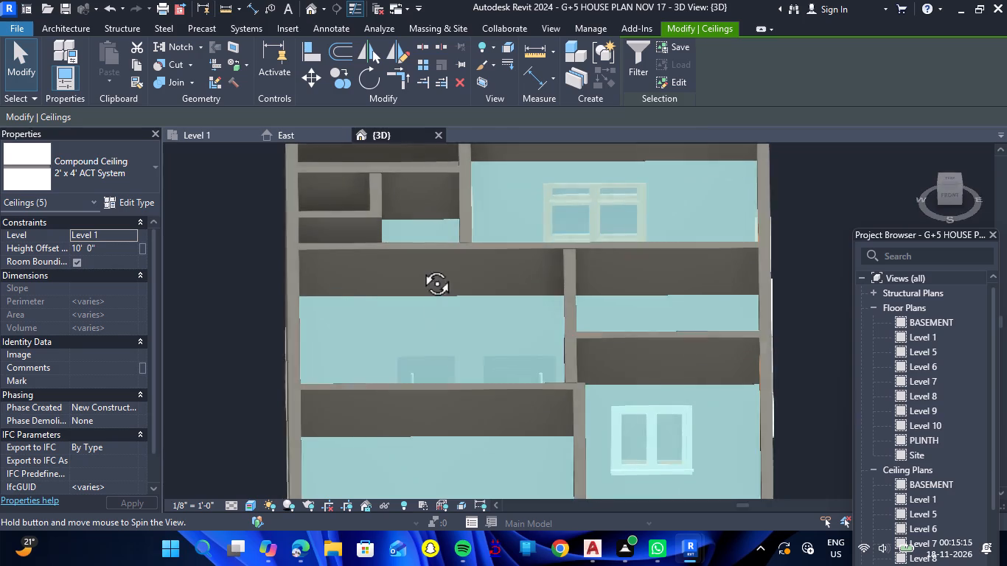
{"action": "left_click_drag", "start_coordinate": [420, 267], "coordinate": [431, 340], "text": "shift"}
{"action": "right_click_drag", "start_coordinate": [420, 267], "coordinate": [431, 340], "text": "shift"}
{"action": "scroll", "coordinate": [434, 336], "scroll_direction": "down", "scroll_amount": 6}
{"action": "scroll", "coordinate": [374, 233], "scroll_direction": "up", "scroll_amount": 2}
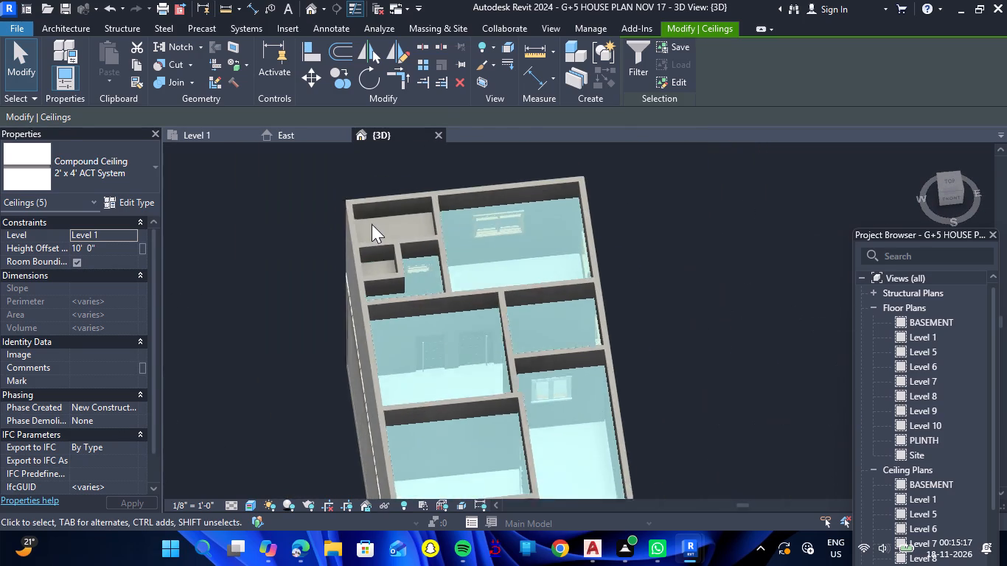
{"action": "scroll", "coordinate": [372, 224], "scroll_direction": "up", "scroll_amount": 3}
{"action": "left_click", "coordinate": [387, 216], "text": "ctrl"}
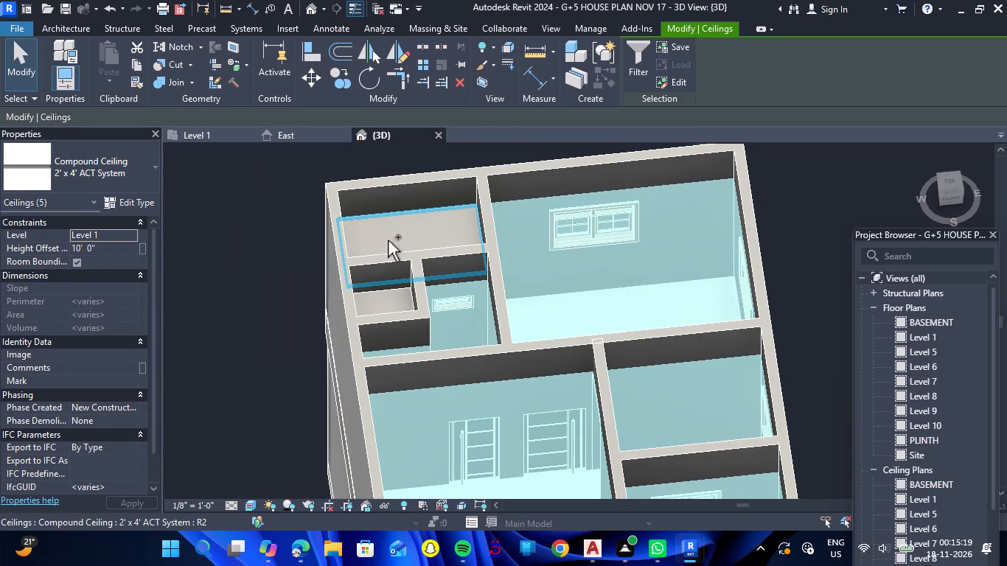
{"action": "left_click", "coordinate": [379, 287], "text": "ctrl"}
{"action": "scroll", "coordinate": [405, 245], "scroll_direction": "down", "scroll_amount": 6}
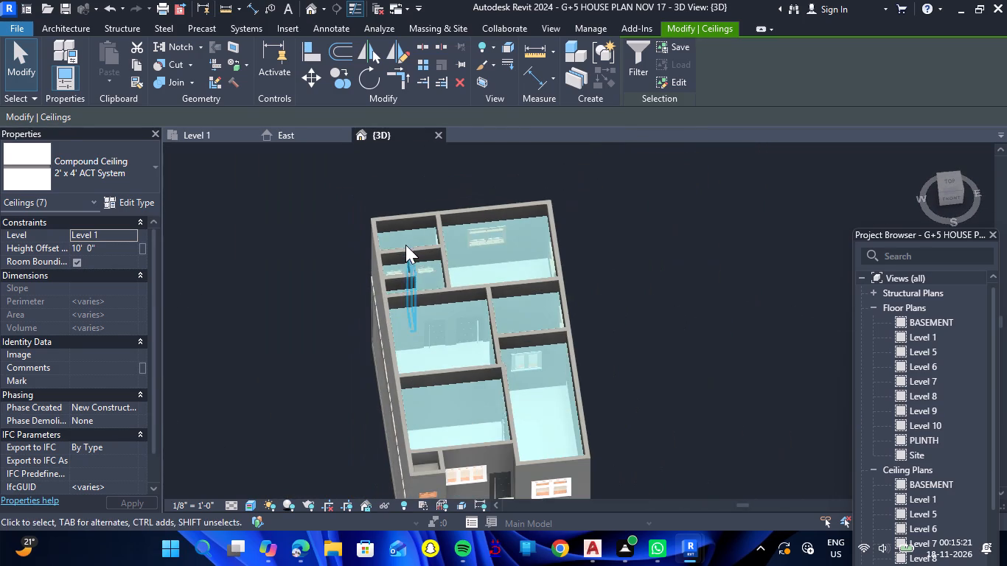
{"action": "scroll", "coordinate": [405, 251], "scroll_direction": "down", "scroll_amount": 2}
{"action": "scroll", "coordinate": [428, 409], "scroll_direction": "up", "scroll_amount": 6}
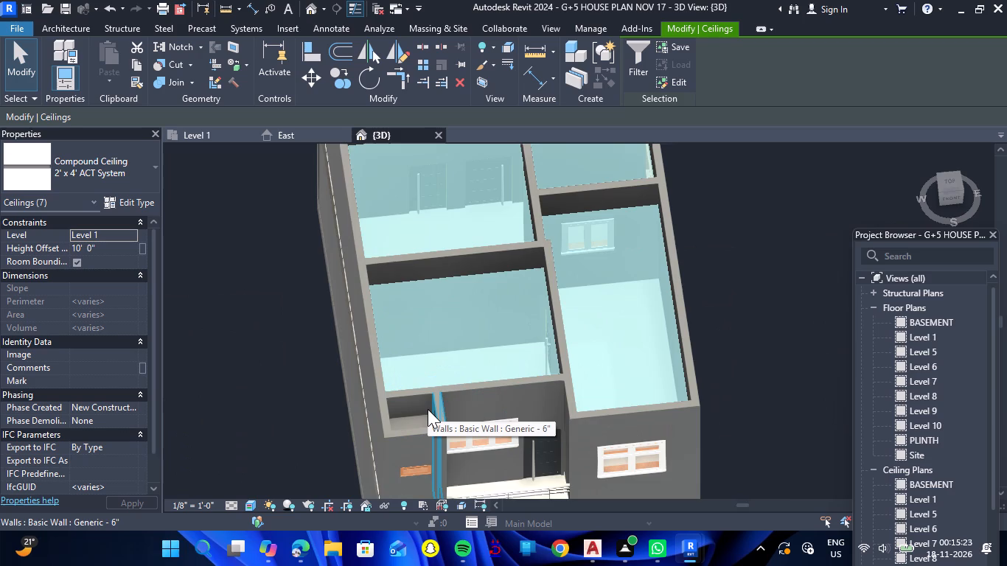
{"action": "scroll", "coordinate": [428, 409], "scroll_direction": "up", "scroll_amount": 3}
{"action": "left_click", "coordinate": [414, 422], "text": "ctrl"}
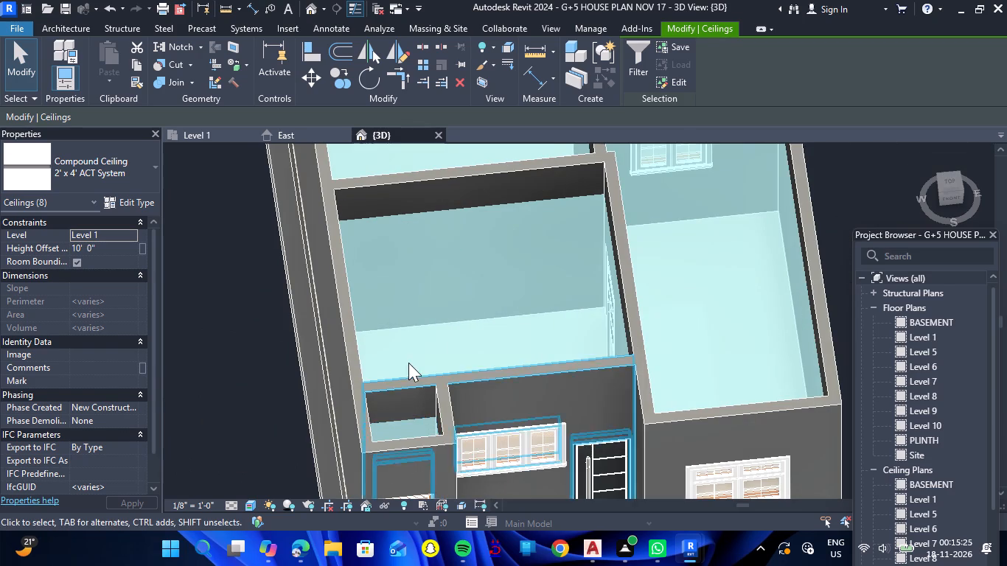
{"action": "scroll", "coordinate": [412, 360], "scroll_direction": "down", "scroll_amount": 6}
{"action": "left_click", "coordinate": [113, 254]}
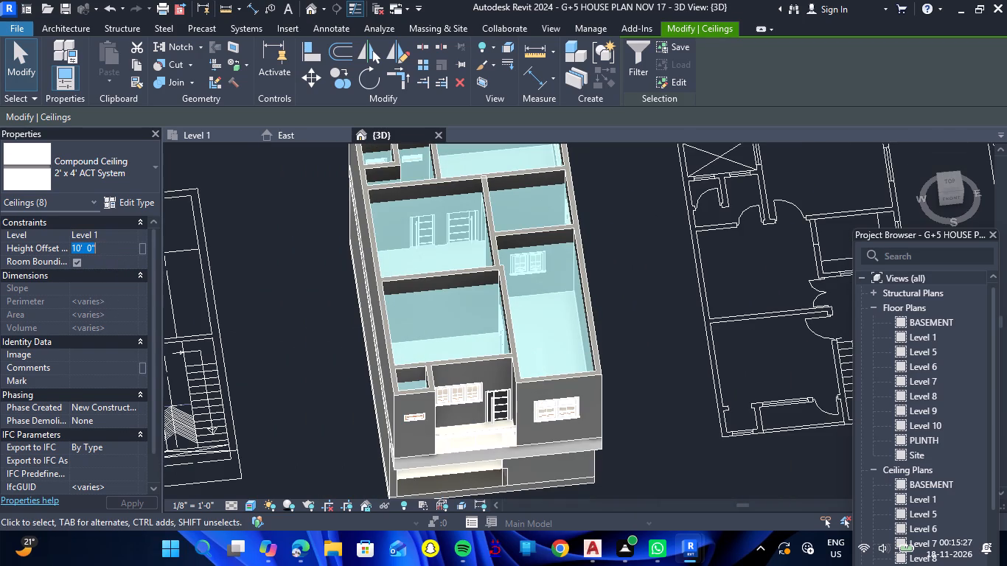
{"action": "type", "text": "11'"}
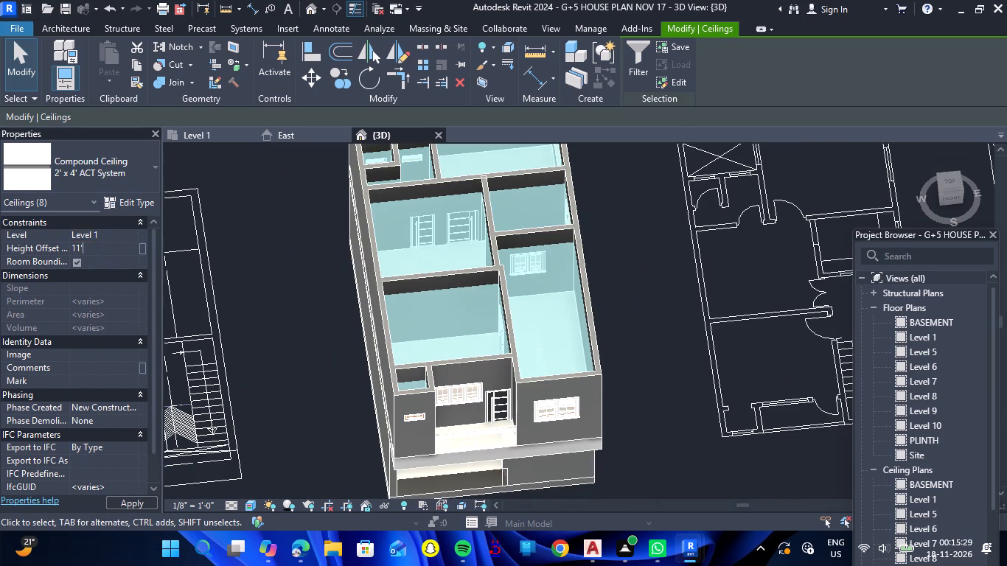
{"action": "key", "text": "Return"}
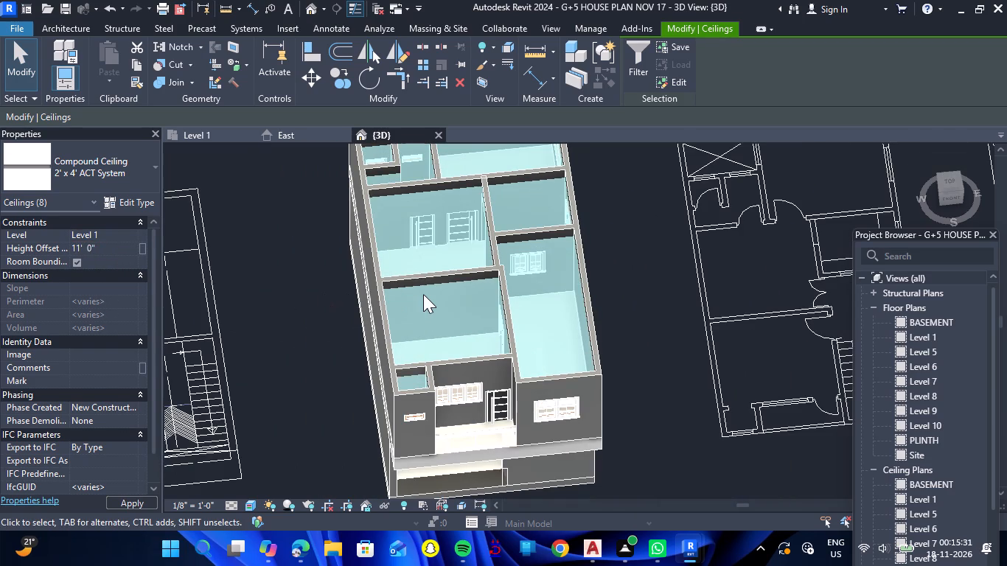
Examine the raised first-floor ceilings against the wall tops from the front in the 3D view.
{"action": "left_click", "coordinate": [639, 301]}
{"action": "left_click_drag", "start_coordinate": [650, 330], "coordinate": [650, 221]}
{"action": "right_click_drag", "start_coordinate": [650, 330], "coordinate": [650, 221]}
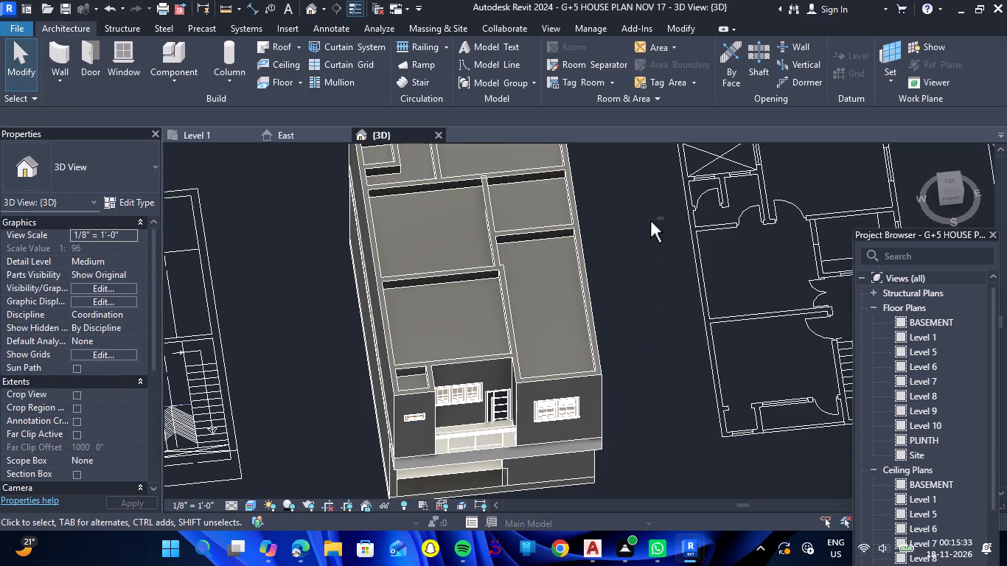
{"action": "left_click_drag", "start_coordinate": [650, 221], "coordinate": [649, 203]}
{"action": "right_click_drag", "start_coordinate": [650, 221], "coordinate": [649, 203]}
{"action": "left_click_drag", "start_coordinate": [635, 369], "coordinate": [623, 202], "text": "shift"}
{"action": "right_click_drag", "start_coordinate": [635, 369], "coordinate": [623, 202], "text": "shift"}
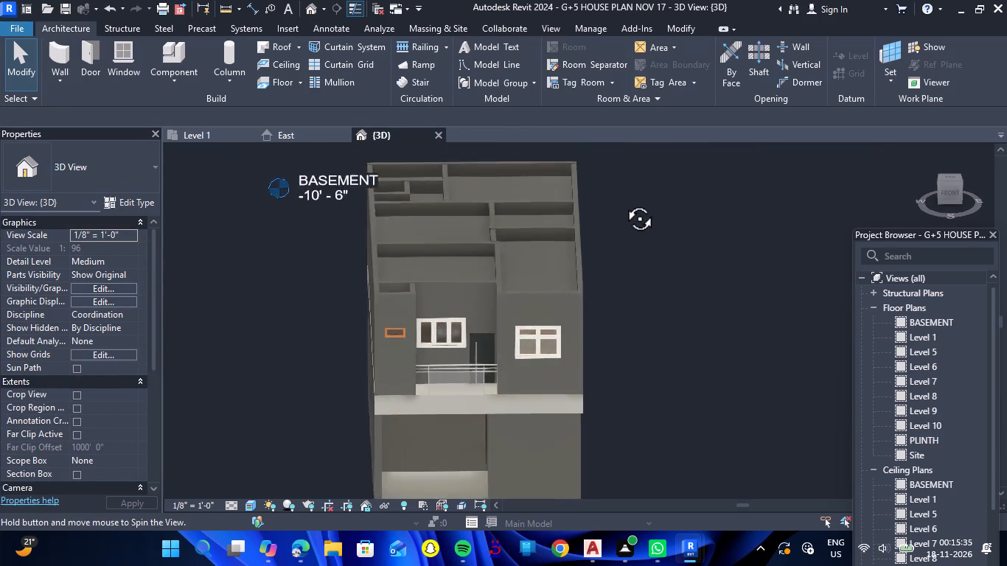
{"action": "left_click_drag", "start_coordinate": [623, 202], "coordinate": [624, 195], "text": "shift"}
{"action": "right_click_drag", "start_coordinate": [623, 202], "coordinate": [624, 195], "text": "shift"}
{"action": "scroll", "coordinate": [484, 211], "scroll_direction": "down", "scroll_amount": 2}
{"action": "scroll", "coordinate": [428, 180], "scroll_direction": "up", "scroll_amount": 4}
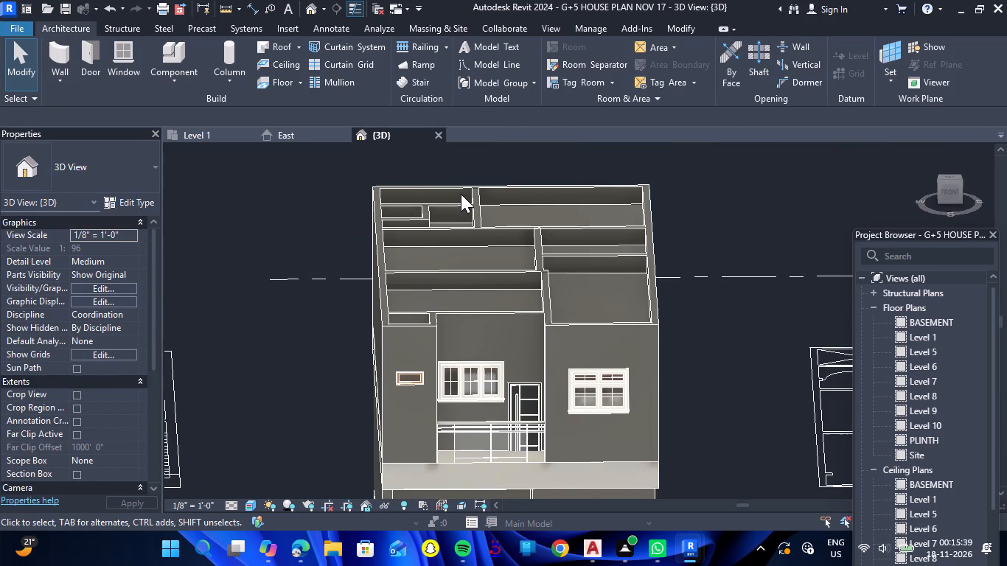
{"action": "scroll", "coordinate": [465, 205], "scroll_direction": "down", "scroll_amount": 1}
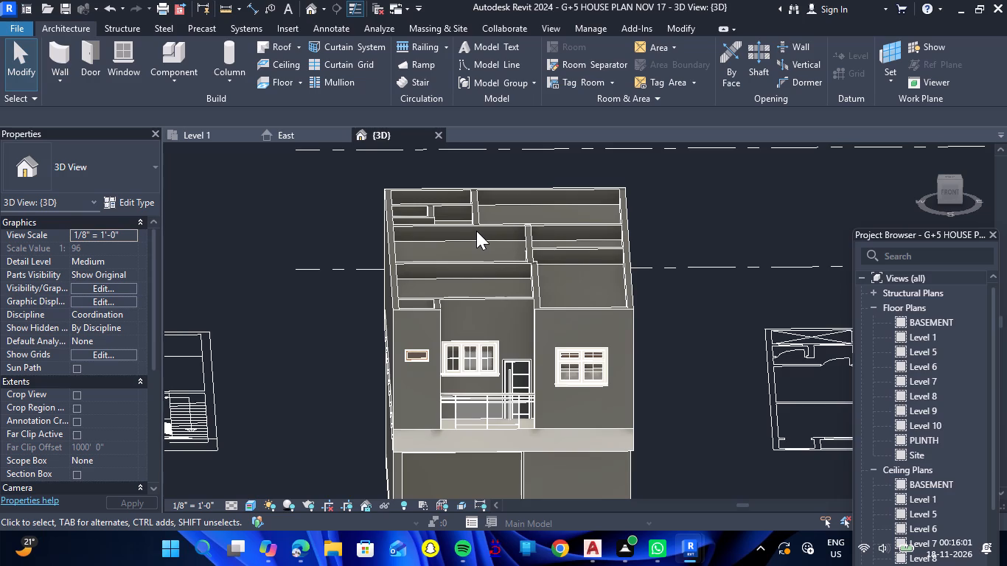
{"action": "scroll", "coordinate": [506, 335], "scroll_direction": "down", "scroll_amount": 6}
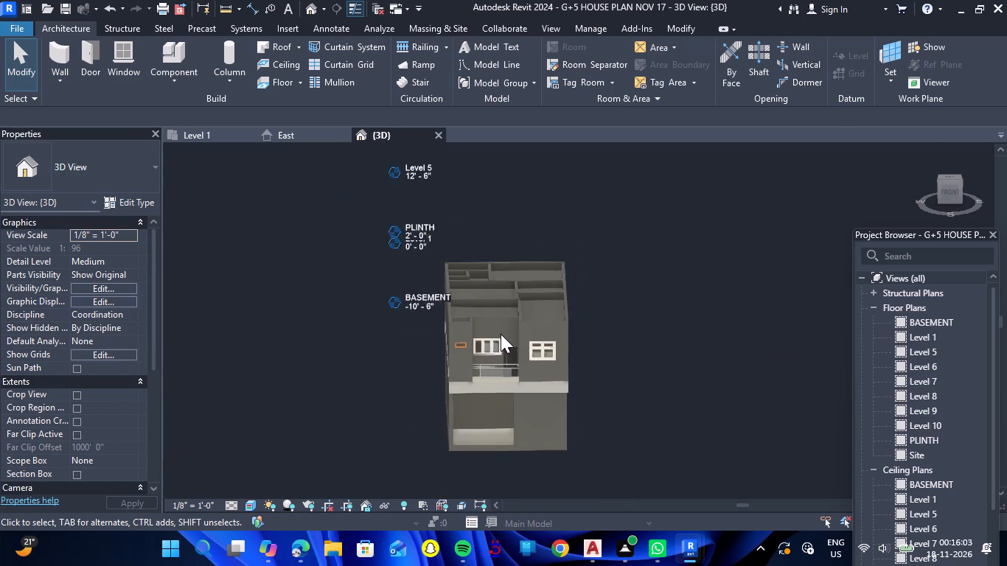
{"action": "scroll", "coordinate": [512, 459], "scroll_direction": "up", "scroll_amount": 2}
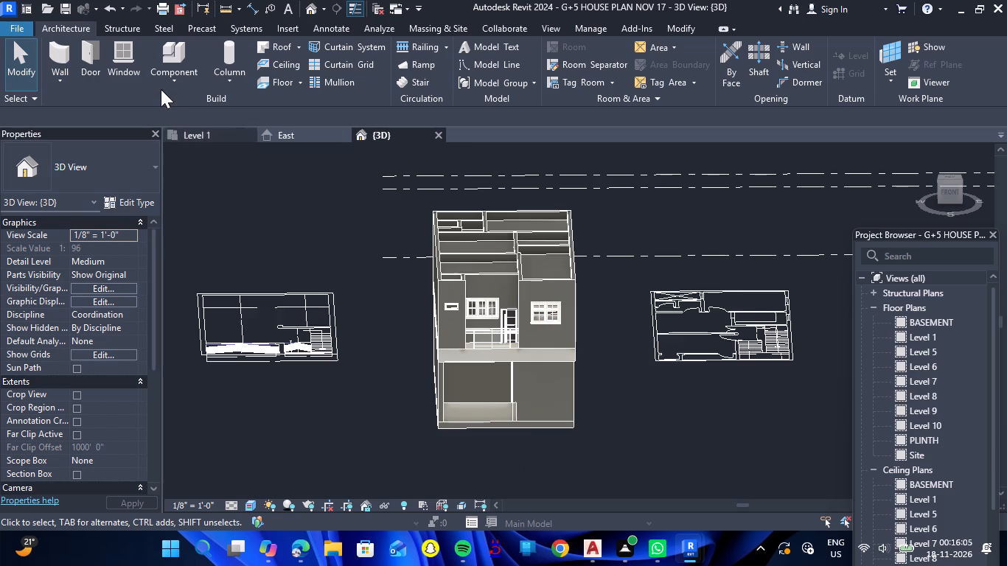
On the Level 1 plan, start a floor and pick the first floor's outer wall lines on all four sides as its boundary.
{"action": "left_click", "coordinate": [205, 141]}
{"action": "scroll", "coordinate": [496, 366], "scroll_direction": "down", "scroll_amount": 6}
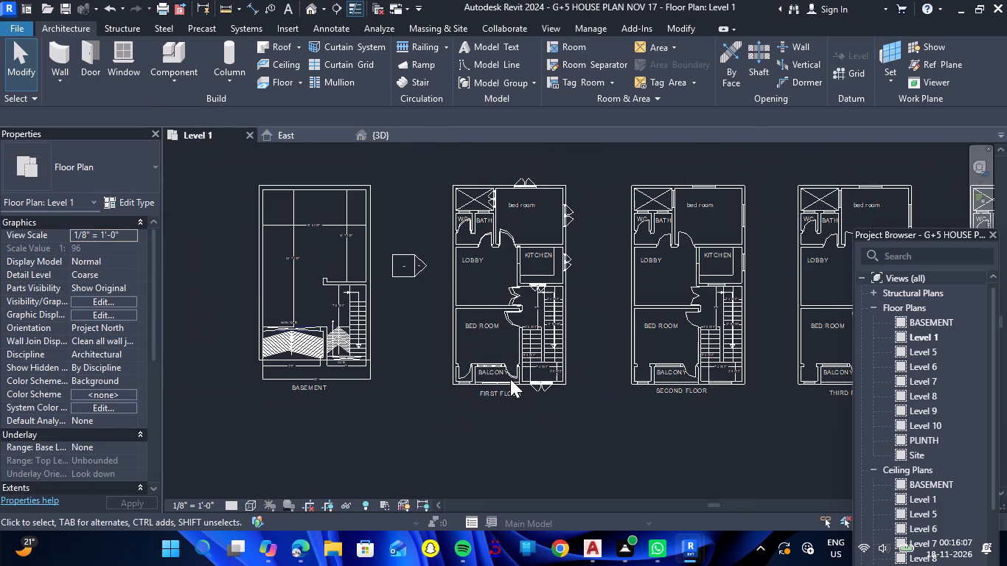
{"action": "scroll", "coordinate": [476, 200], "scroll_direction": "up", "scroll_amount": 3}
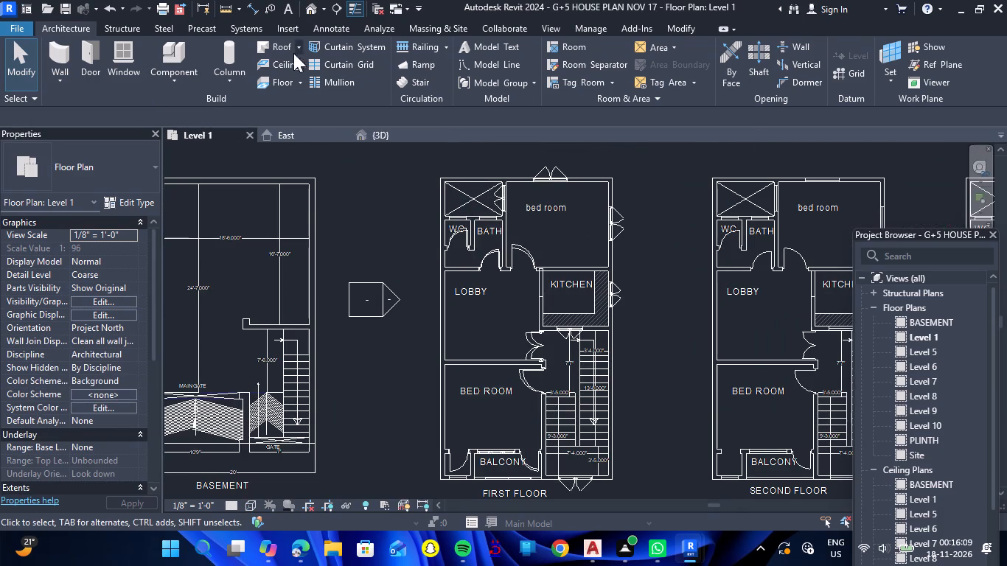
{"action": "left_click", "coordinate": [273, 85]}
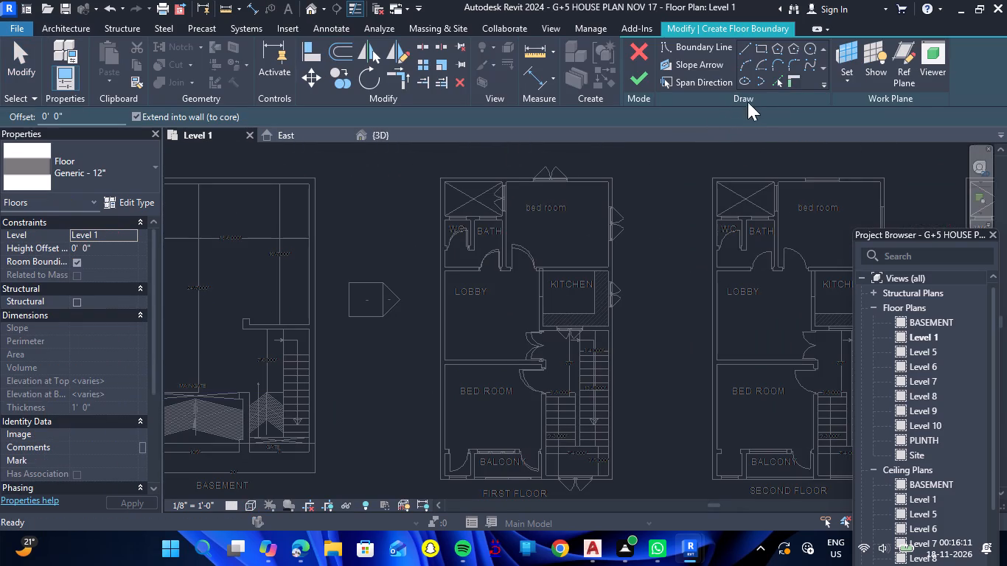
{"action": "left_click", "coordinate": [779, 82]}
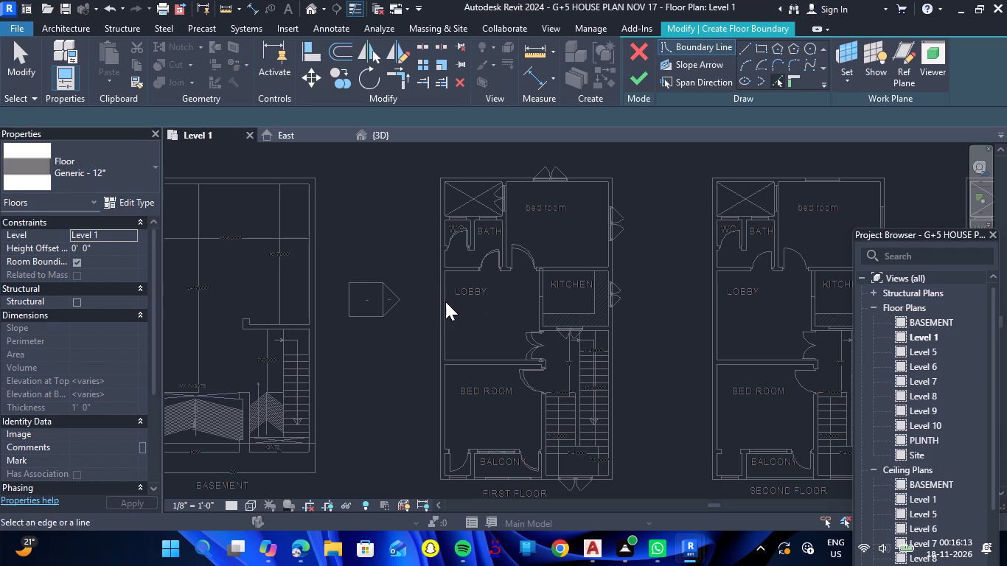
{"action": "left_click", "coordinate": [439, 303]}
{"action": "left_click", "coordinate": [488, 177]}
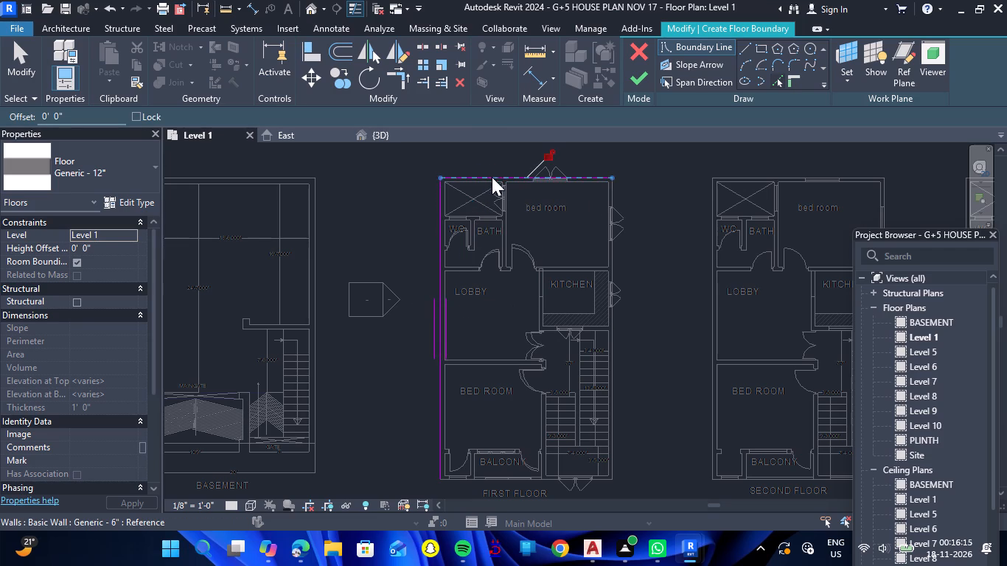
{"action": "left_click", "coordinate": [619, 251]}
{"action": "scroll", "coordinate": [636, 270], "scroll_direction": "down", "scroll_amount": 2}
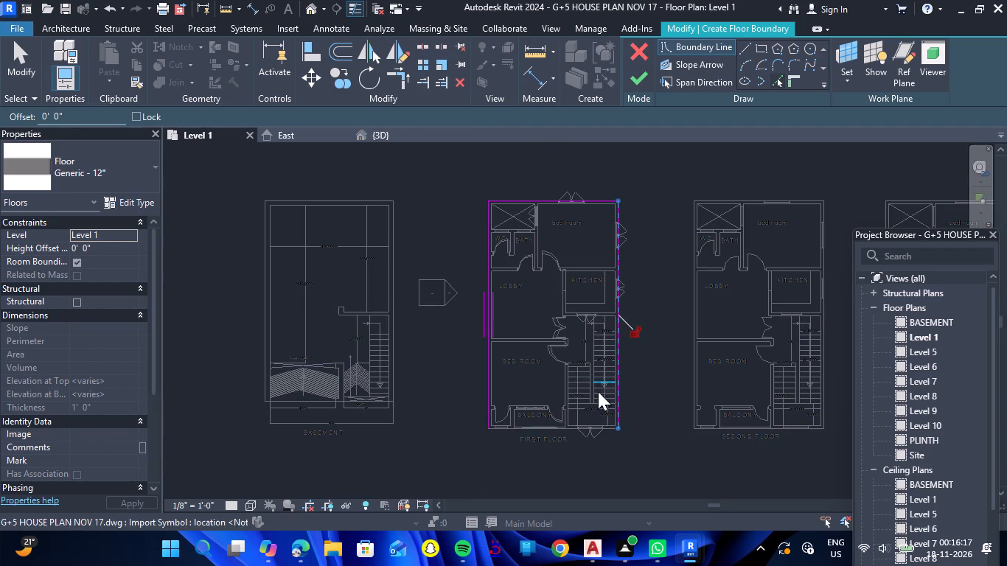
{"action": "scroll", "coordinate": [564, 424], "scroll_direction": "up", "scroll_amount": 6}
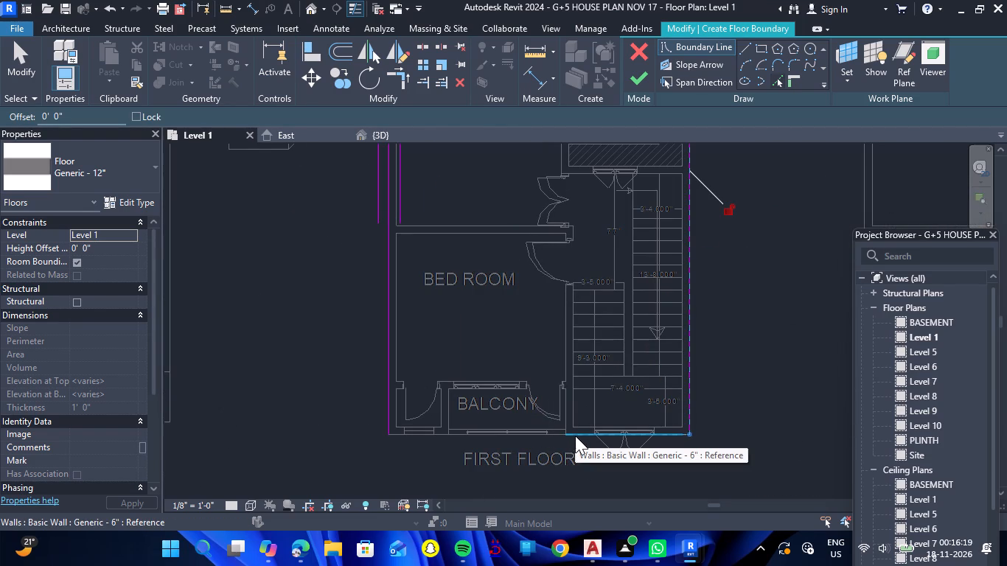
{"action": "left_click", "coordinate": [575, 436]}
{"action": "left_click", "coordinate": [552, 441]}
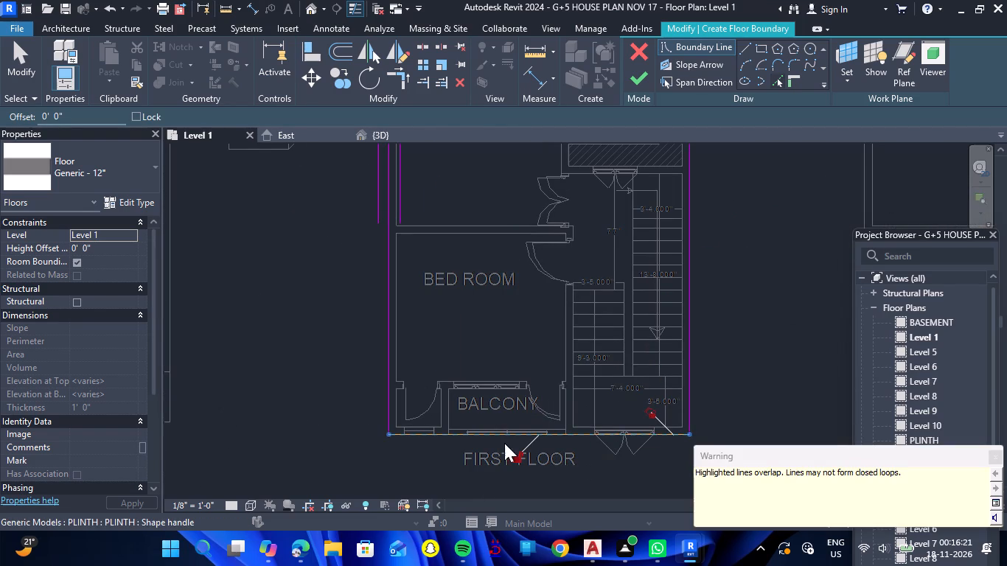
{"action": "left_click", "coordinate": [997, 460]}
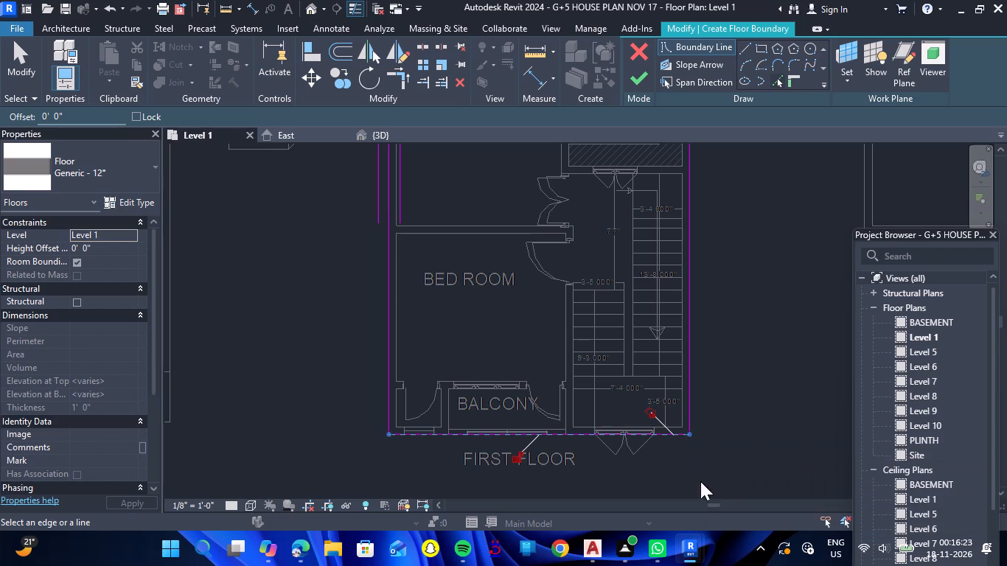
Delete the overlapping boundary lines along the front edge of the floor sketch, below the balcony and staircase.
{"action": "scroll", "coordinate": [568, 457], "scroll_direction": "up", "scroll_amount": 4}
{"action": "key", "text": "Escape"}
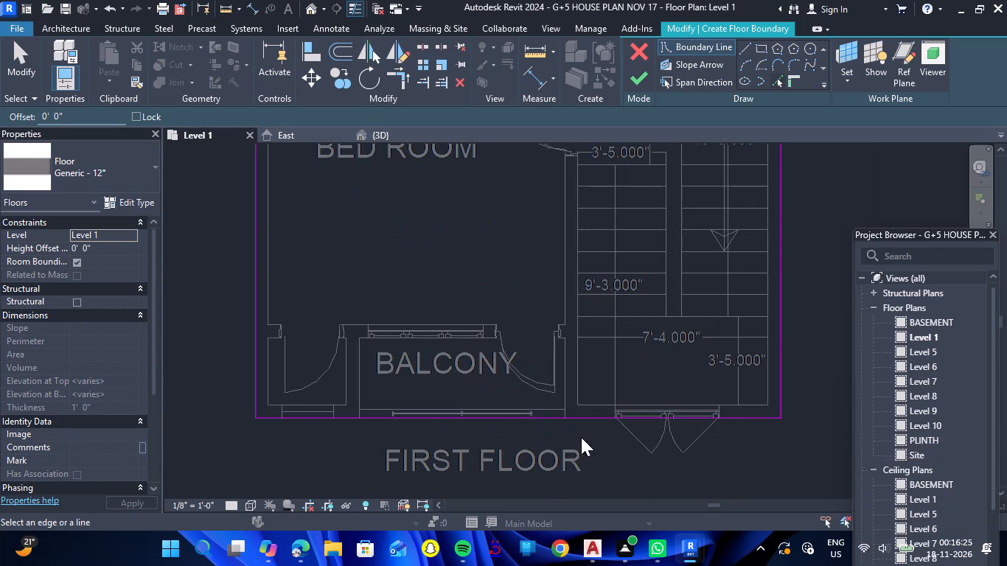
{"action": "left_click", "coordinate": [588, 420]}
{"action": "key", "text": "Delete"}
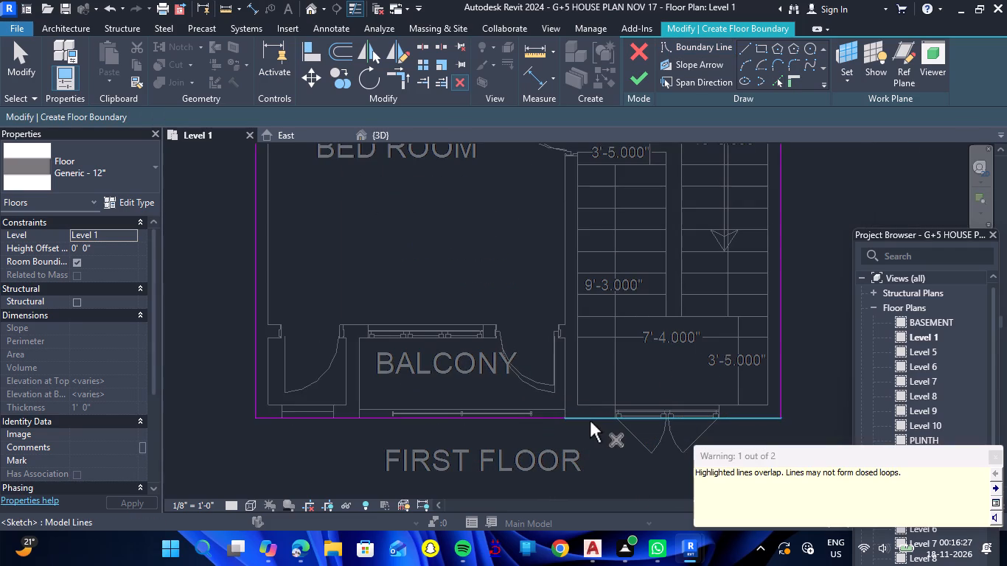
{"action": "key", "text": "Escape"}
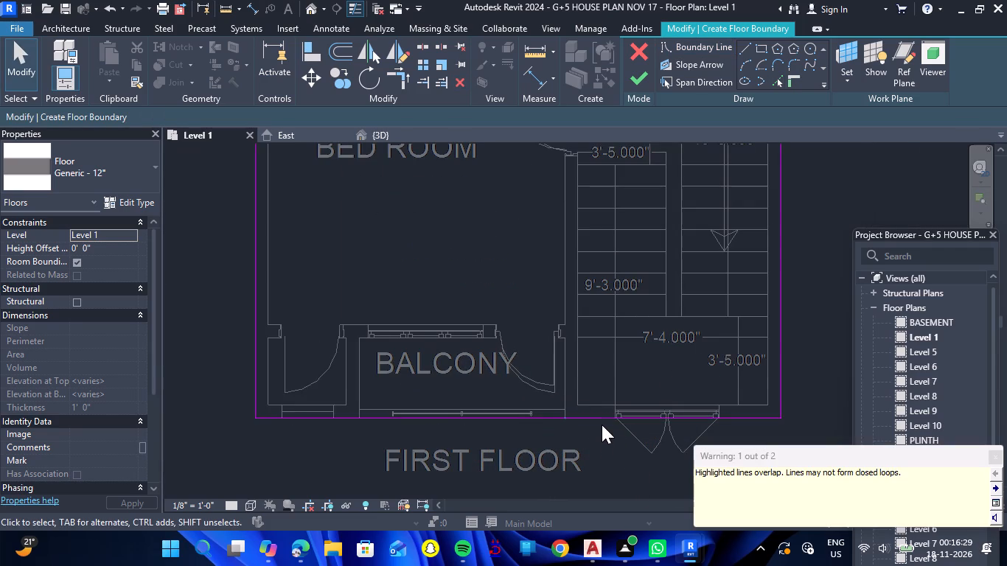
{"action": "left_click", "coordinate": [602, 422]}
{"action": "key", "text": "Delete"}
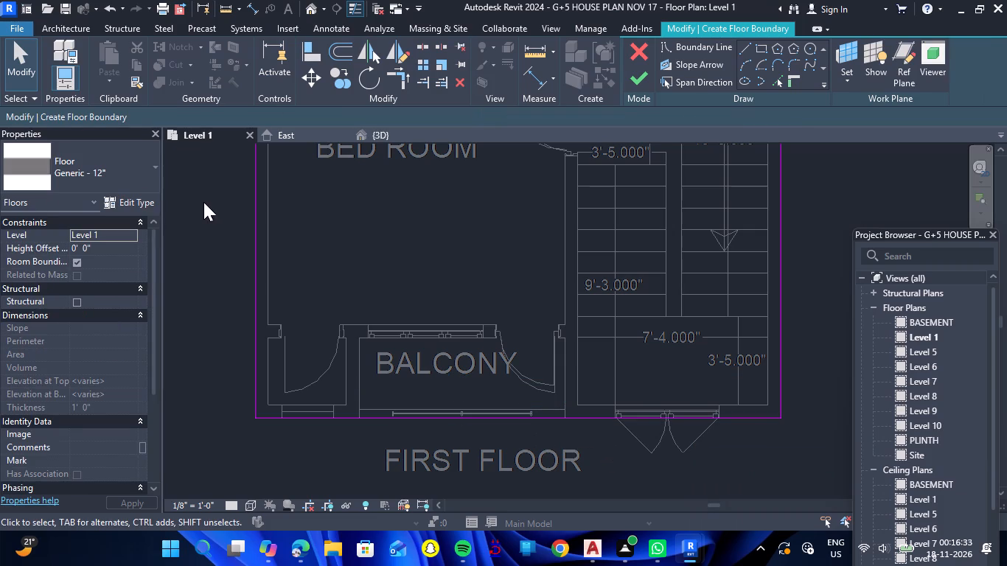
Duplicate the Generic - 12" floor type under the name Generic - 6".
{"action": "left_click", "coordinate": [157, 161]}
{"action": "scroll", "coordinate": [111, 261], "scroll_direction": "up", "scroll_amount": 6}
{"action": "scroll", "coordinate": [111, 261], "scroll_direction": "down", "scroll_amount": 2}
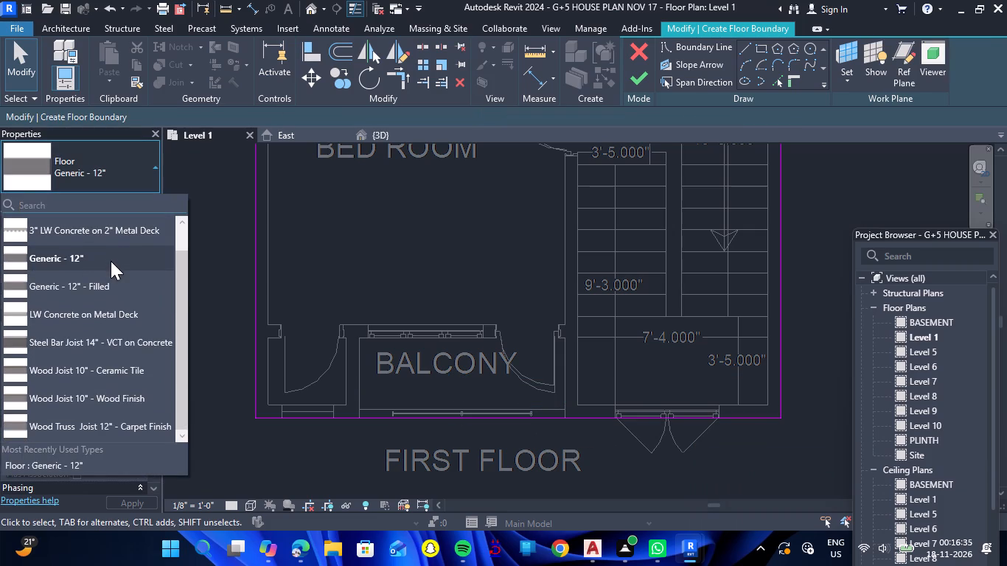
{"action": "scroll", "coordinate": [111, 261], "scroll_direction": "down", "scroll_amount": 2}
{"action": "left_click", "coordinate": [156, 170]}
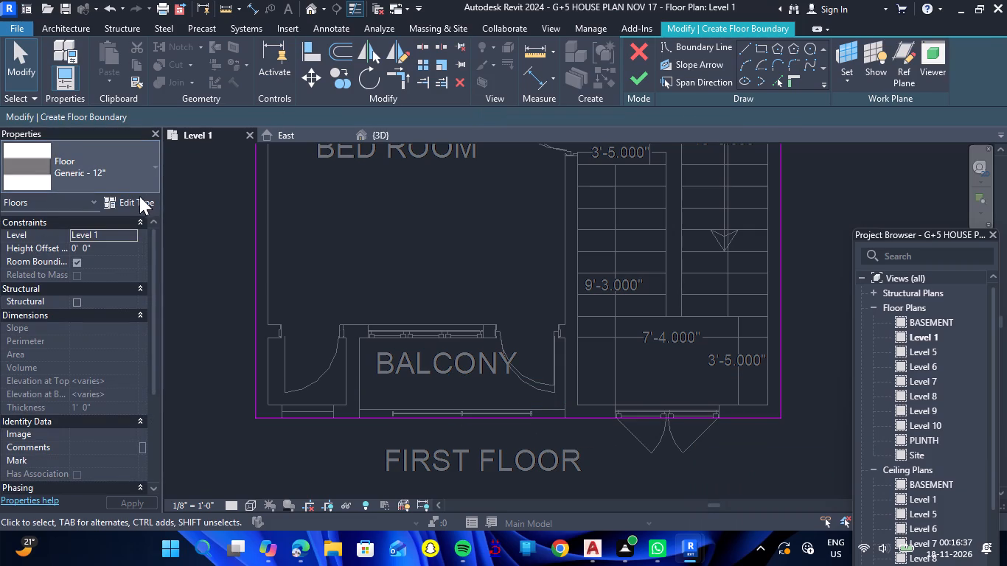
{"action": "left_click", "coordinate": [137, 202]}
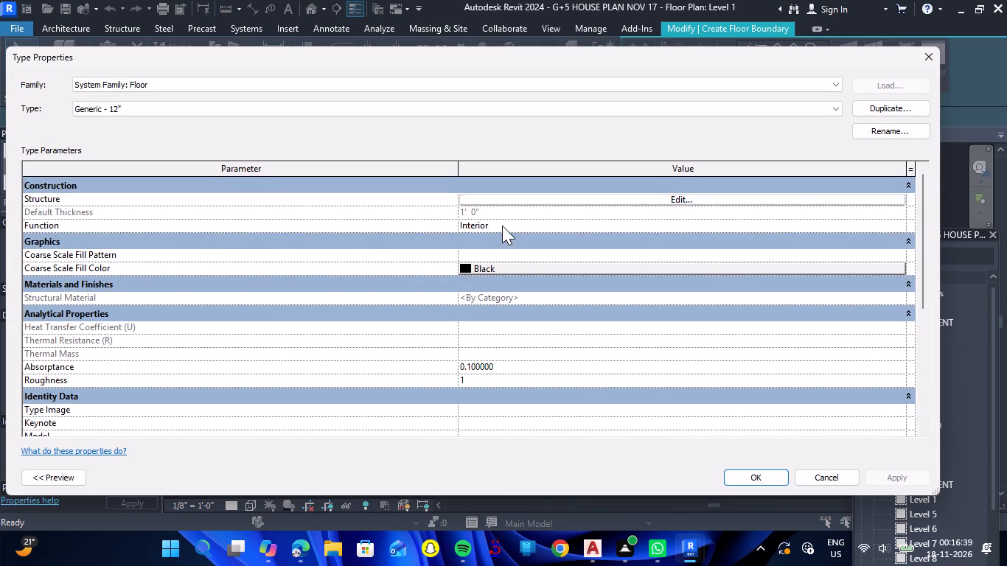
{"action": "left_click", "coordinate": [899, 105]}
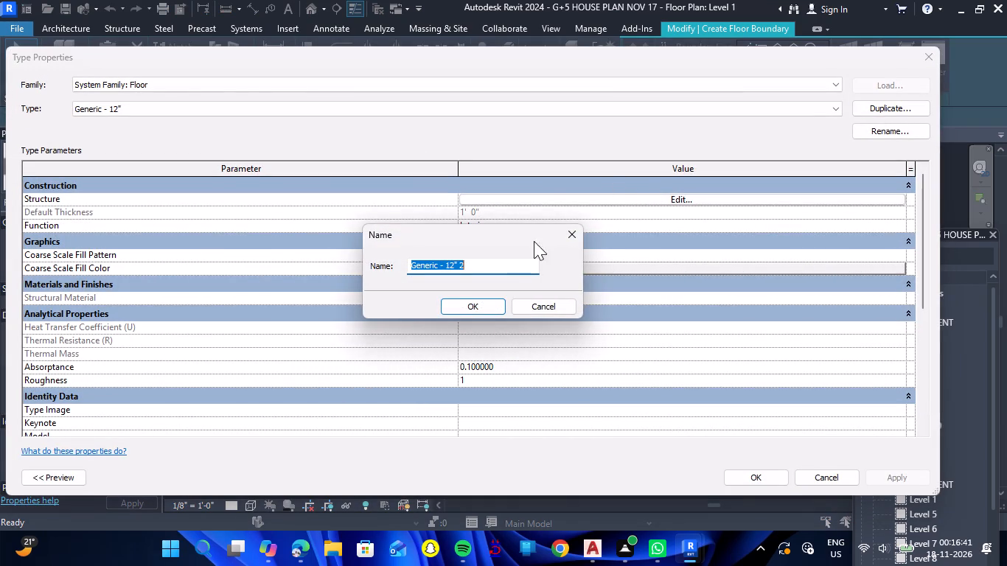
{"action": "left_click", "coordinate": [469, 266]}
{"action": "key", "text": "BackSpace"}
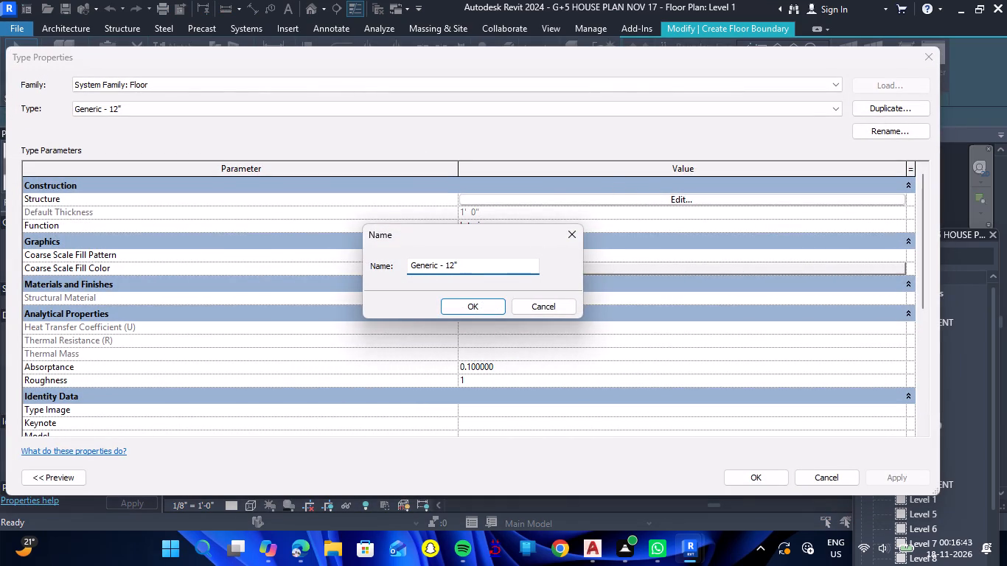
{"action": "key", "text": "BackSpace"}
{"action": "key", "text": "BackSpace"}
{"action": "key", "text": "BackSpace"}
{"action": "key", "text": "BackSpace"}
{"action": "key", "text": "6"}
{"action": "key", "text": "shift+quotedbl"}
{"action": "key", "text": "Return"}
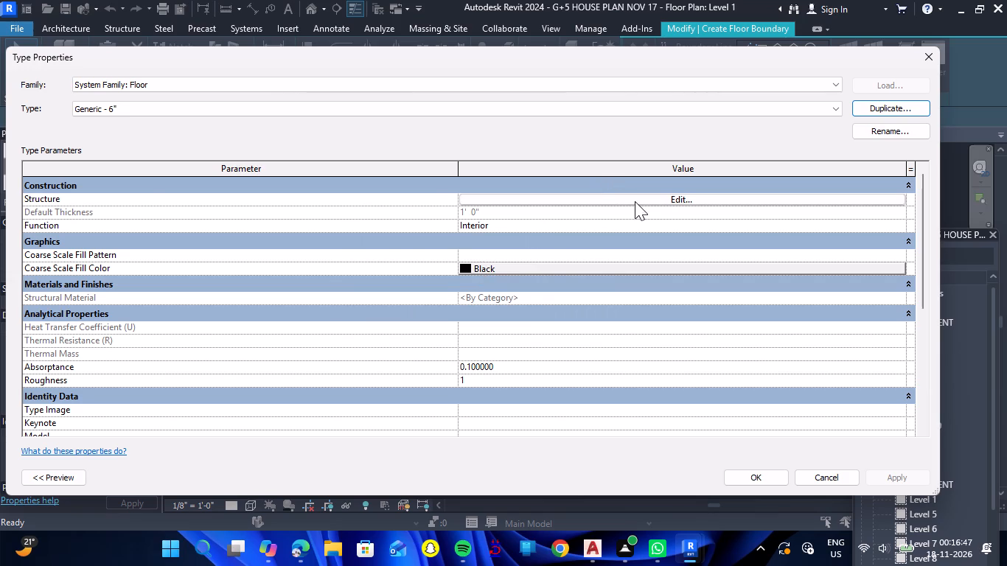
Set the structure layer thickness of the Generic - 6" floor type to 6" and apply the type.
{"action": "left_click", "coordinate": [635, 201]}
{"action": "left_click", "coordinate": [481, 202]}
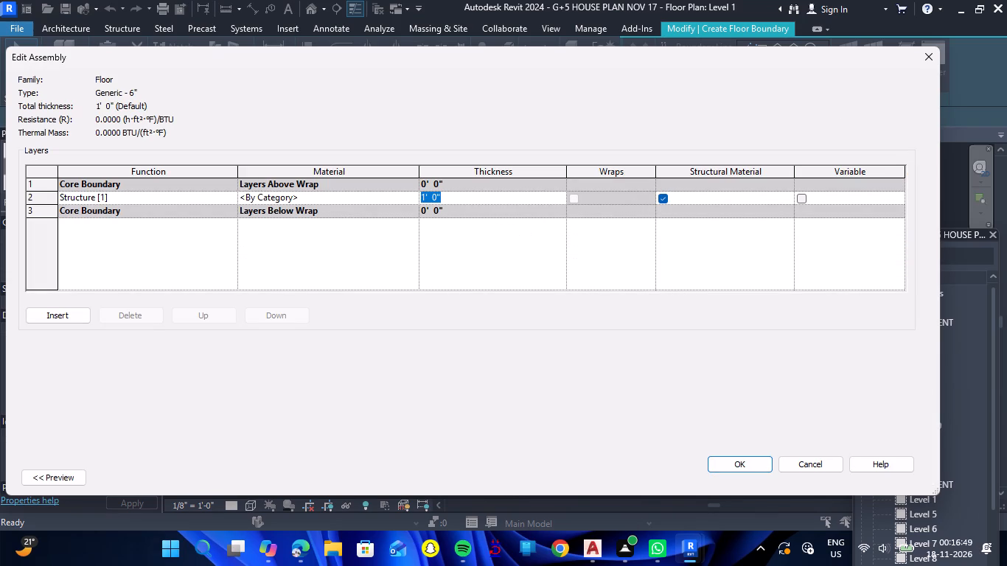
{"action": "key", "text": "6"}
{"action": "key", "text": "shift+quotedbl"}
{"action": "key", "text": "Return"}
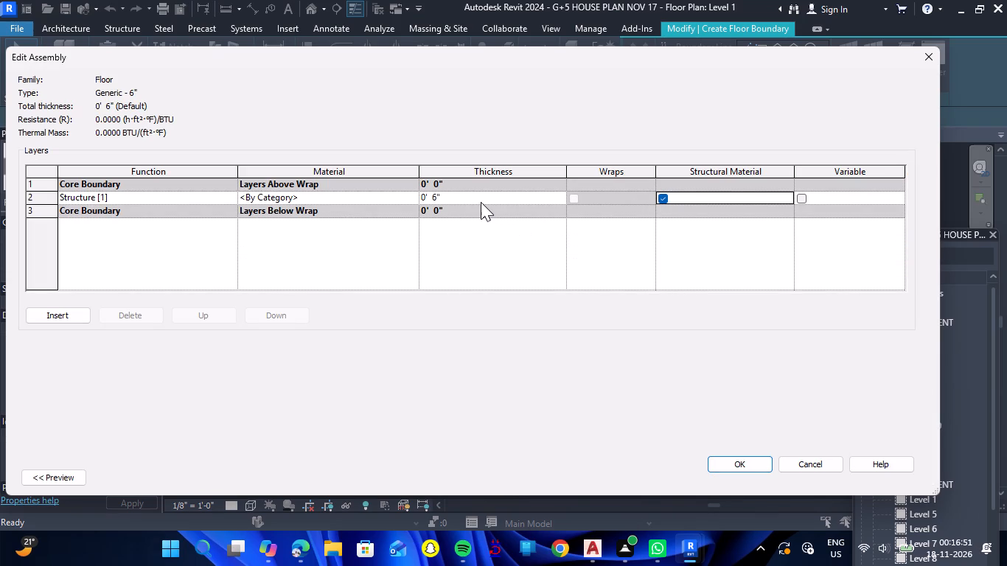
{"action": "left_click", "coordinate": [712, 461]}
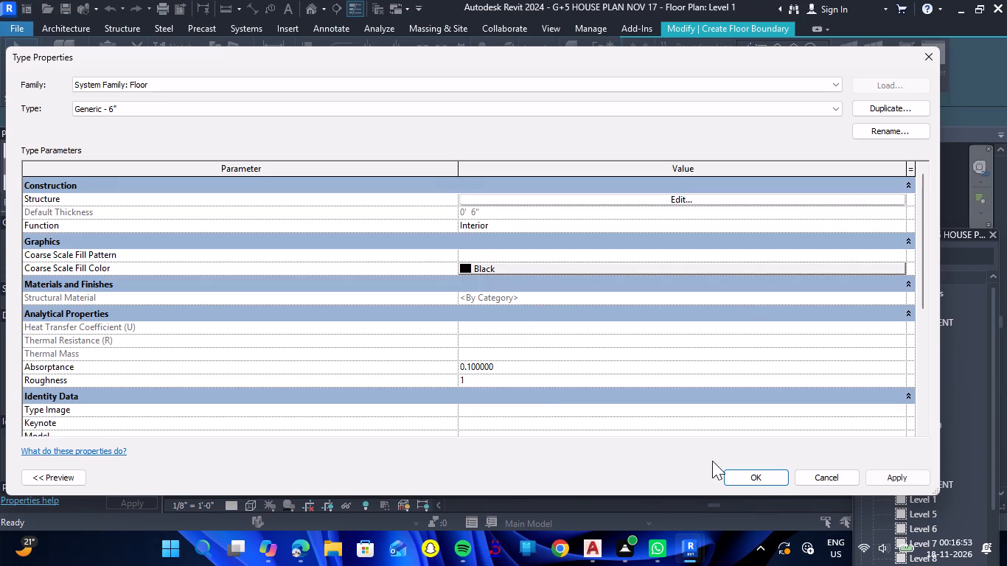
{"action": "left_click", "coordinate": [773, 483]}
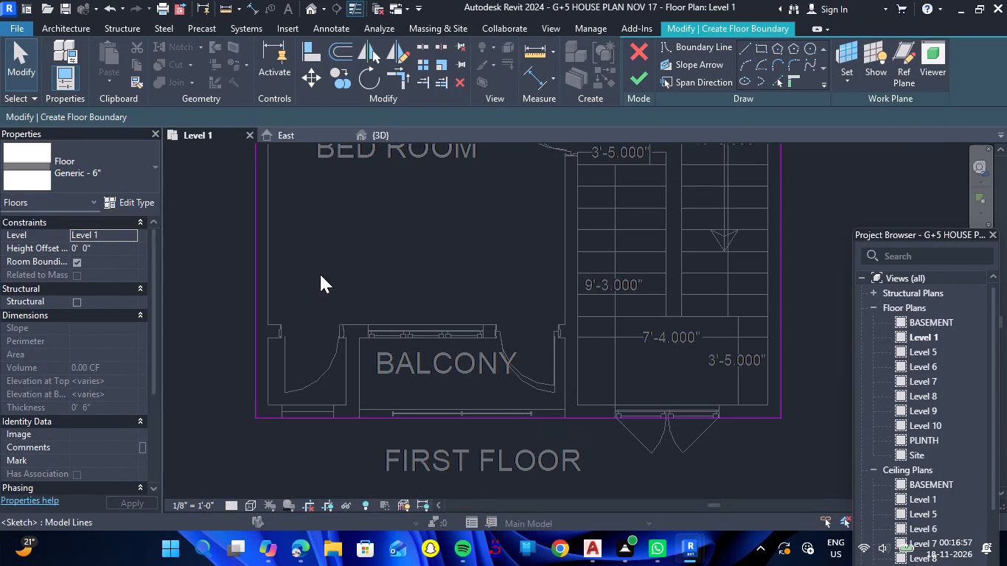
Set the floor's level to Level 5 and try to finish the boundary sketch.
{"action": "left_click", "coordinate": [131, 238]}
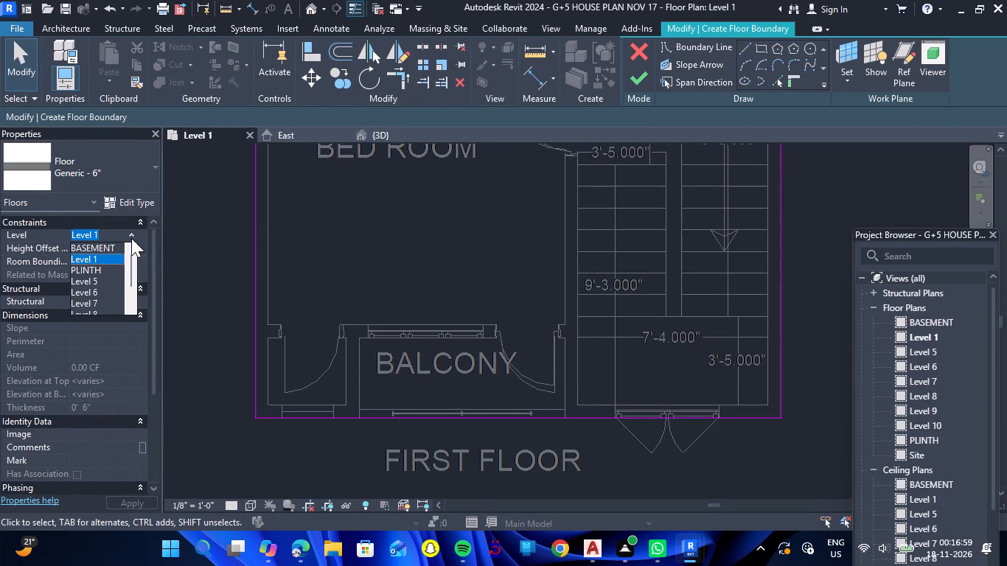
{"action": "left_click", "coordinate": [98, 282]}
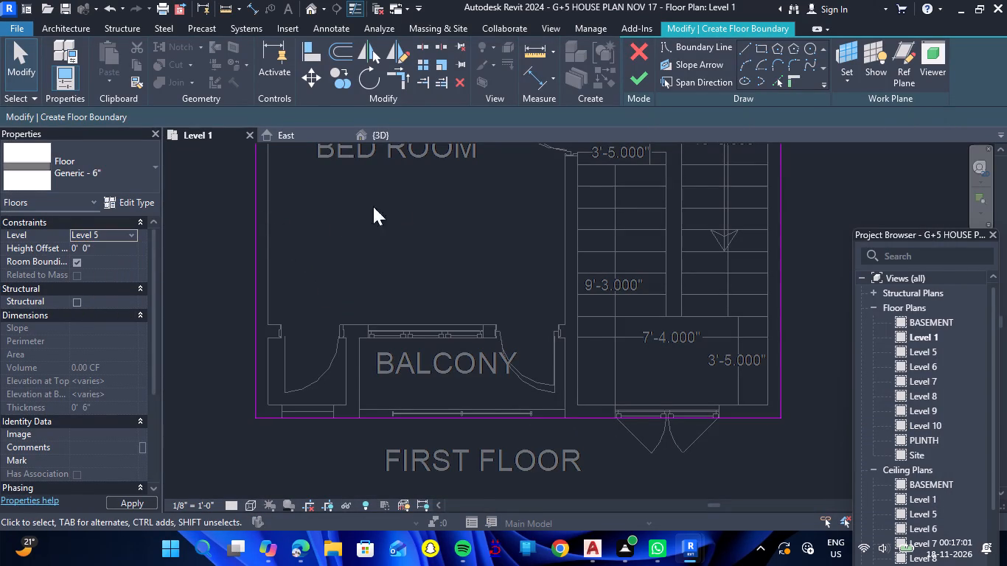
{"action": "left_click", "coordinate": [644, 82]}
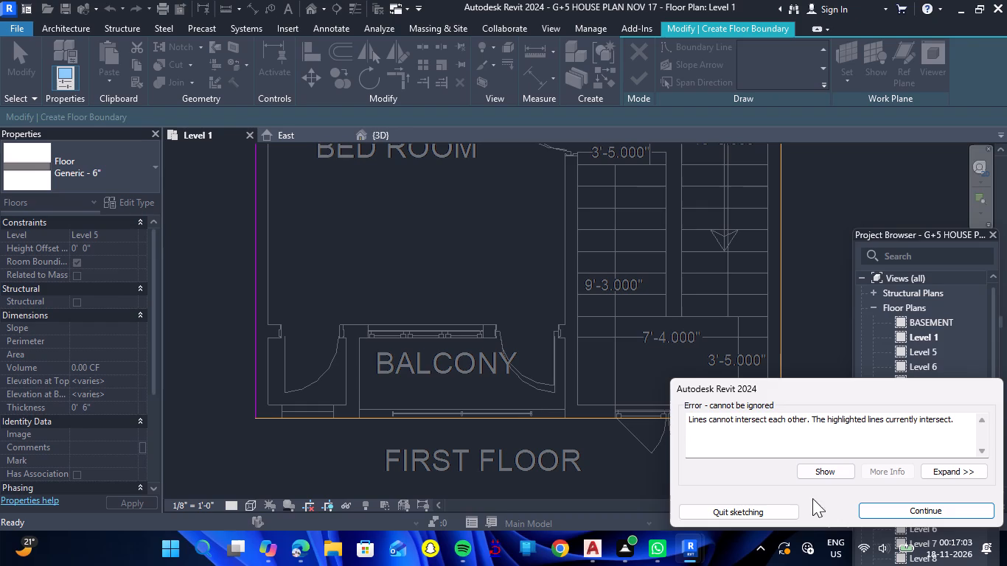
Examine the highlighted floor boundary lines and their corners around the first-floor plan for intersections.
{"action": "scroll", "coordinate": [376, 334], "scroll_direction": "down", "scroll_amount": 10}
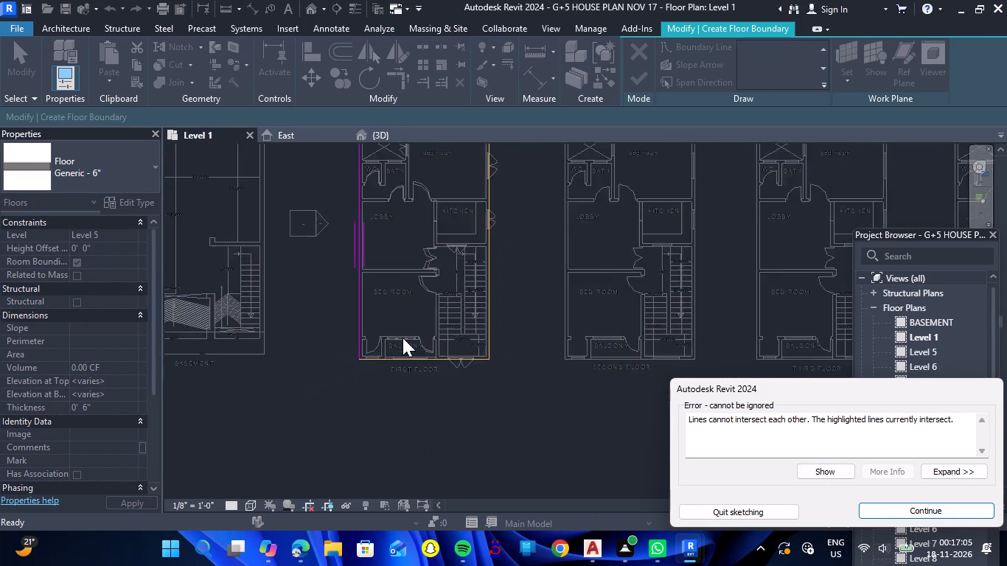
{"action": "scroll", "coordinate": [403, 338], "scroll_direction": "down", "scroll_amount": 2}
{"action": "scroll", "coordinate": [458, 172], "scroll_direction": "up", "scroll_amount": 5}
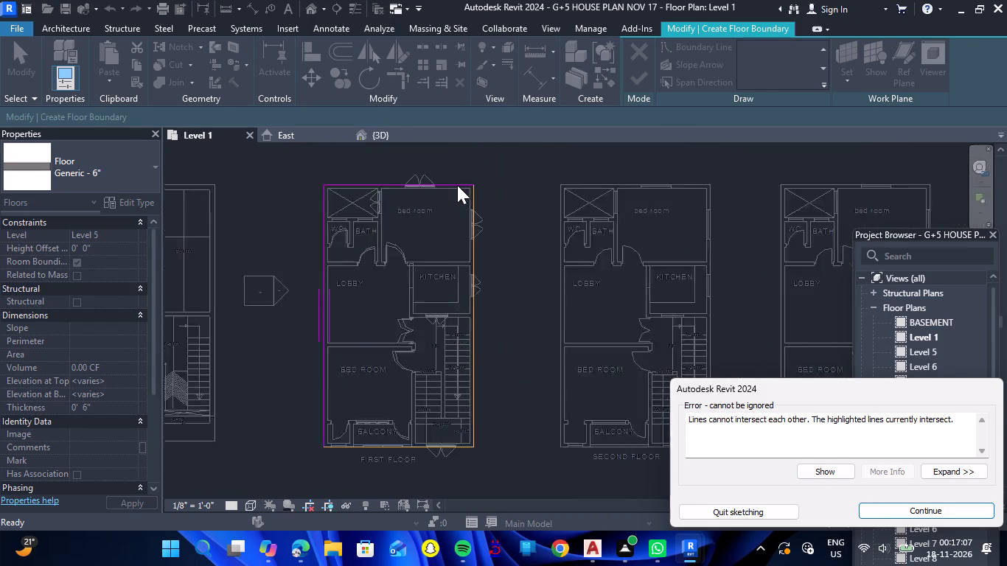
{"action": "scroll", "coordinate": [457, 185], "scroll_direction": "up", "scroll_amount": 11}
{"action": "scroll", "coordinate": [497, 195], "scroll_direction": "down", "scroll_amount": 9}
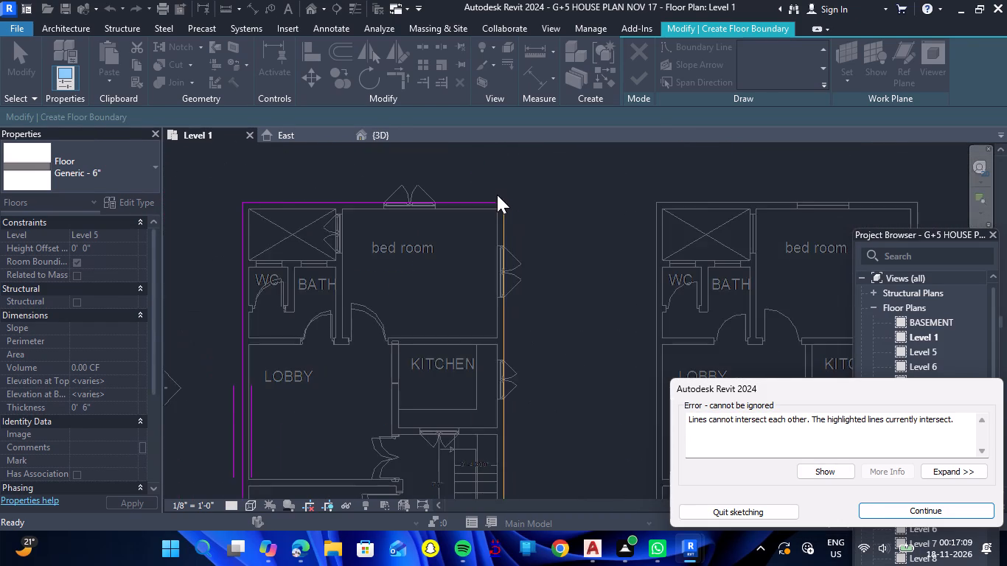
{"action": "scroll", "coordinate": [497, 195], "scroll_direction": "down", "scroll_amount": 5}
{"action": "scroll", "coordinate": [420, 441], "scroll_direction": "up", "scroll_amount": 8}
{"action": "scroll", "coordinate": [297, 410], "scroll_direction": "up", "scroll_amount": 6}
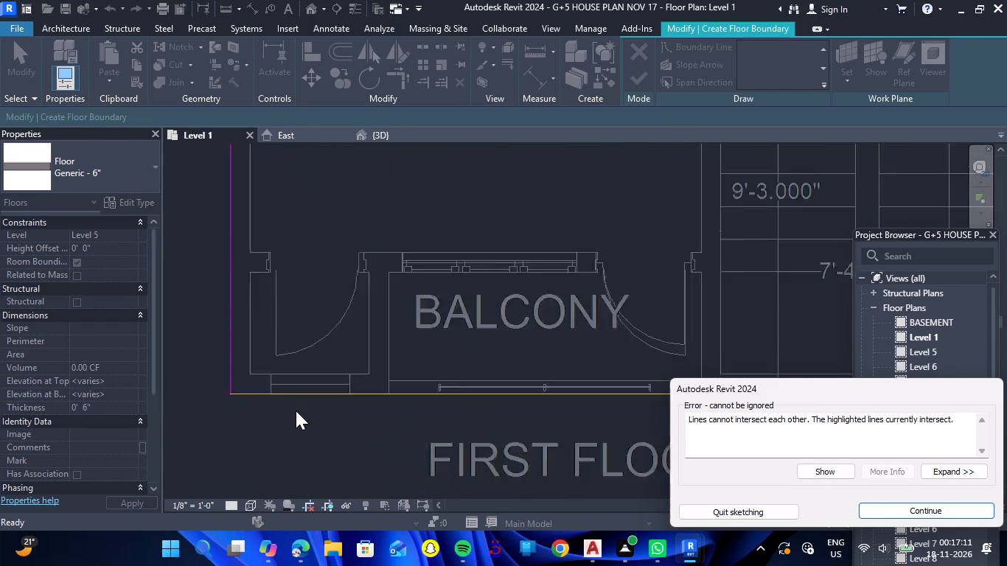
{"action": "scroll", "coordinate": [296, 410], "scroll_direction": "up", "scroll_amount": 1}
{"action": "scroll", "coordinate": [296, 410], "scroll_direction": "down", "scroll_amount": 6}
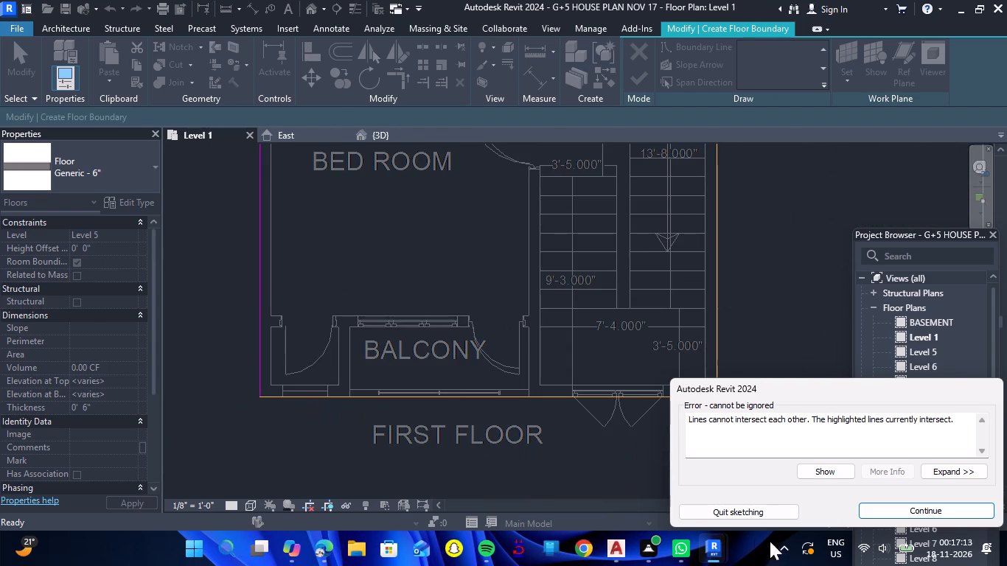
{"action": "left_click", "coordinate": [952, 504]}
Select the front boundary line of the floor sketch, below the balcony and staircase.
{"action": "left_click", "coordinate": [700, 397]}
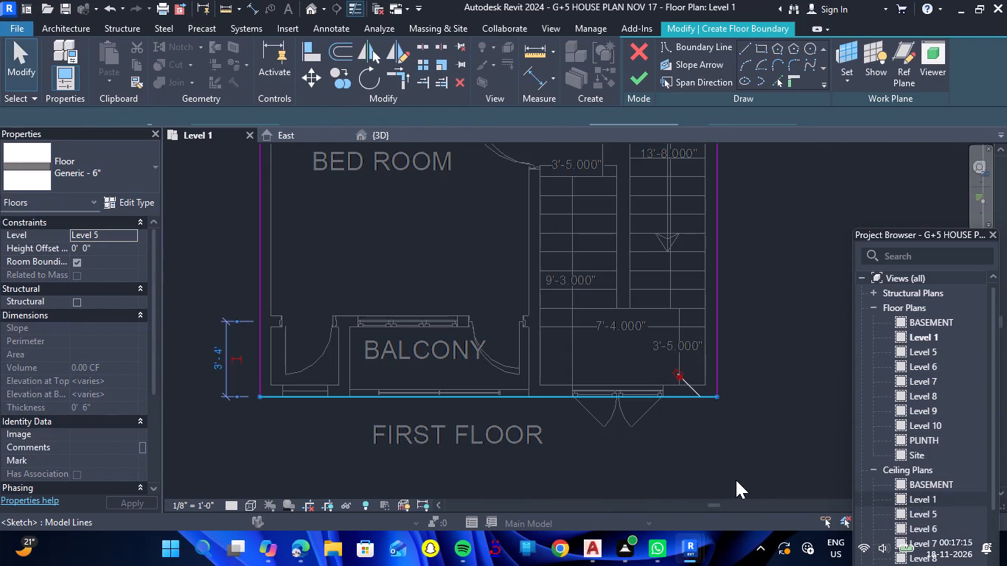
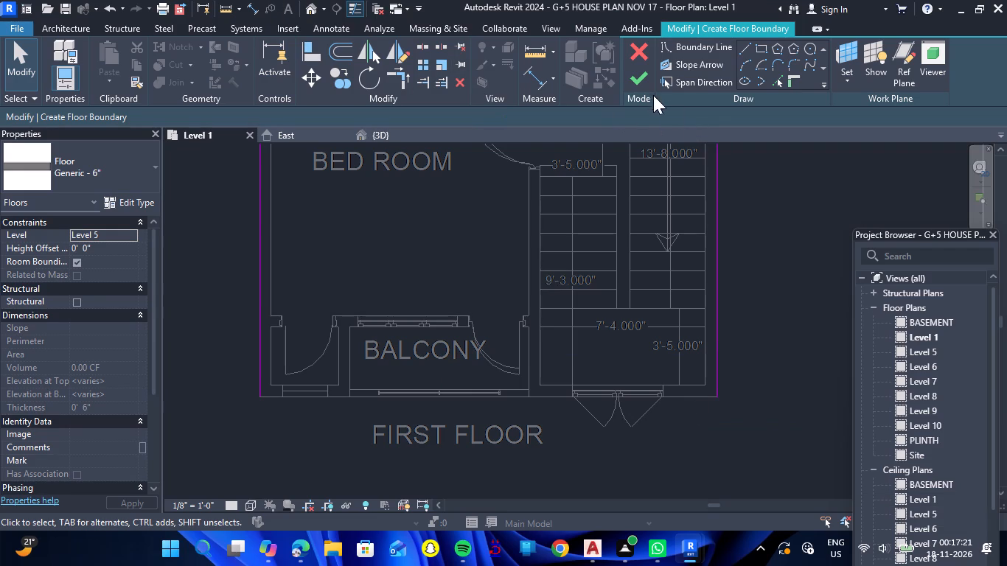
Add the front edge below the balcony and staircase as a floor boundary line and finish the floor sketch.
{"action": "left_click", "coordinate": [775, 81]}
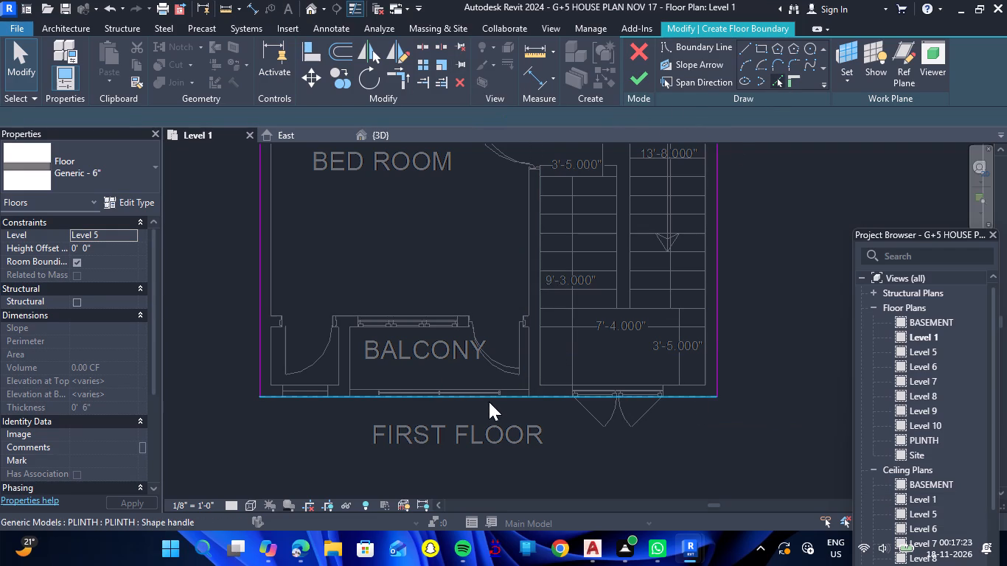
{"action": "left_click", "coordinate": [489, 402]}
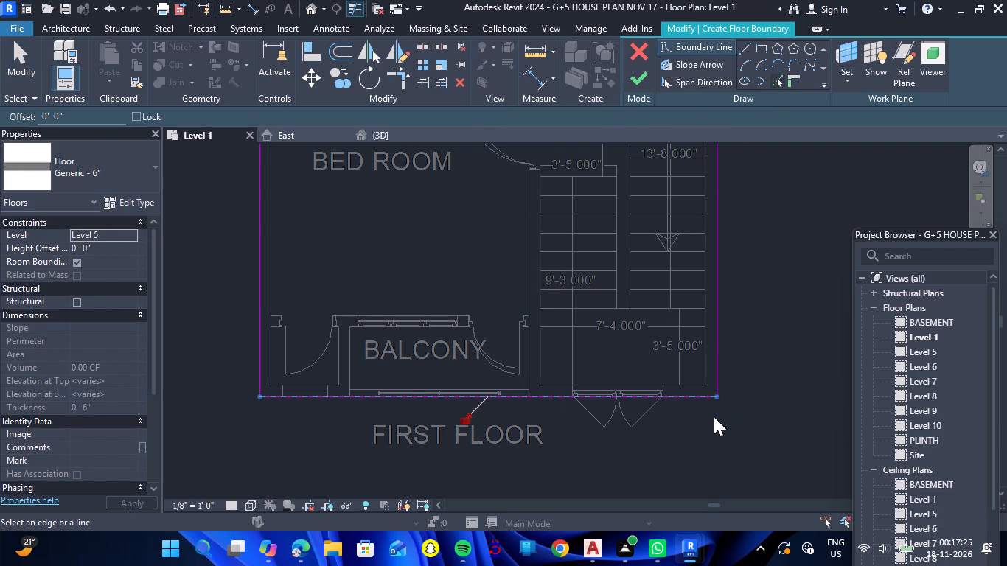
{"action": "key", "text": "Escape"}
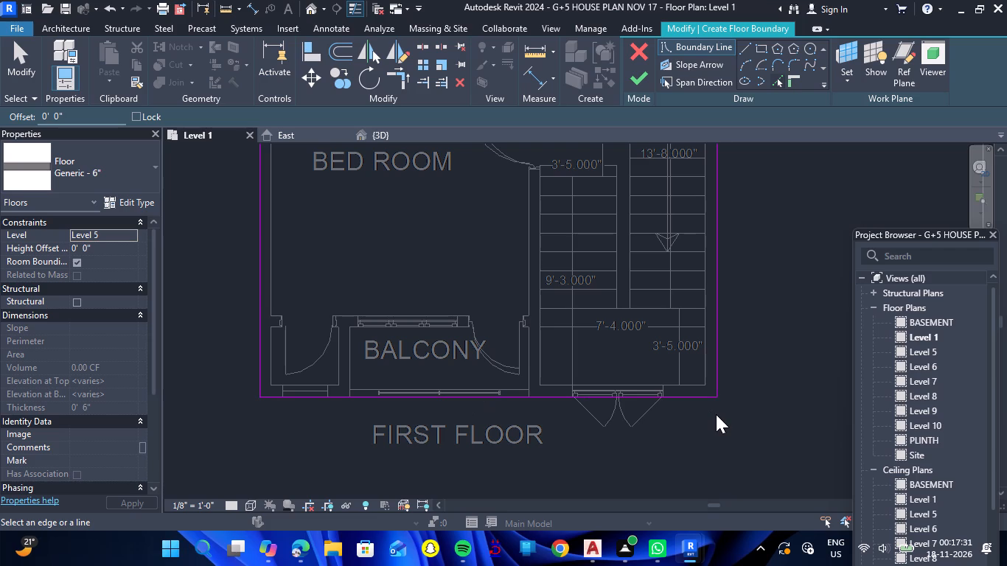
{"action": "scroll", "coordinate": [719, 414], "scroll_direction": "down", "scroll_amount": 6}
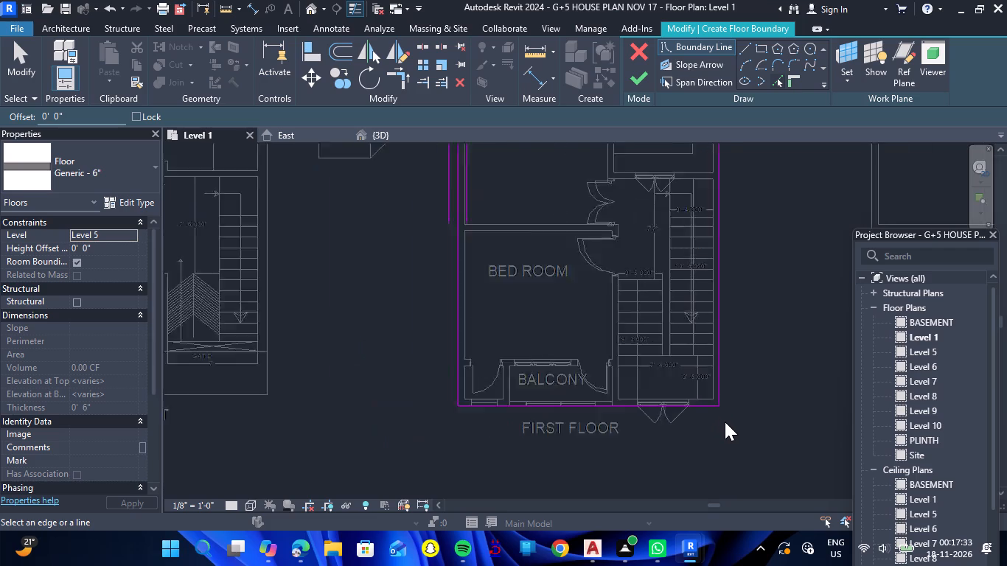
{"action": "scroll", "coordinate": [725, 422], "scroll_direction": "down", "scroll_amount": 1}
{"action": "left_click", "coordinate": [635, 74]}
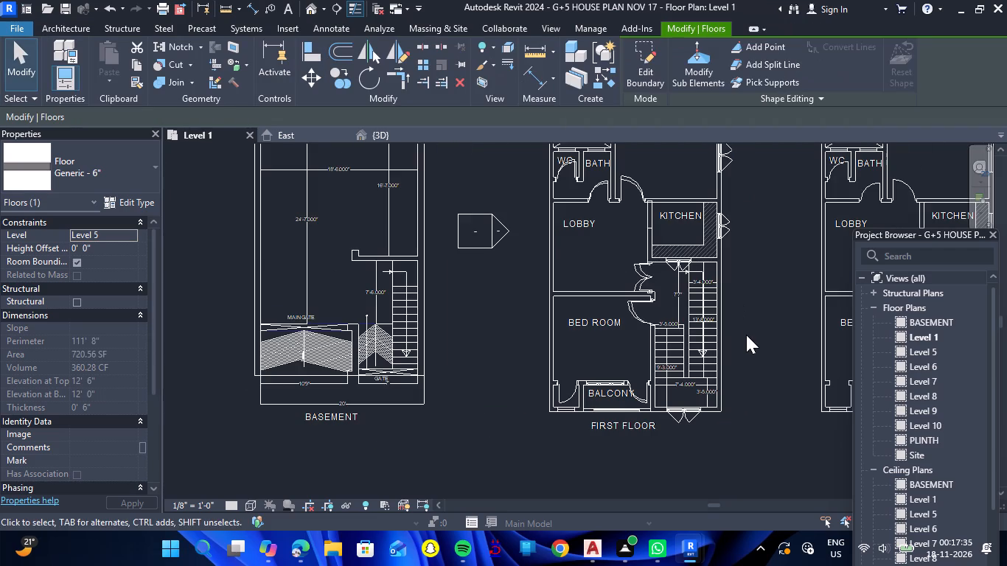
Set the new Generic - 6" floor's height offset from Level 5 to 6" in the 3D view.
{"action": "left_click", "coordinate": [377, 138]}
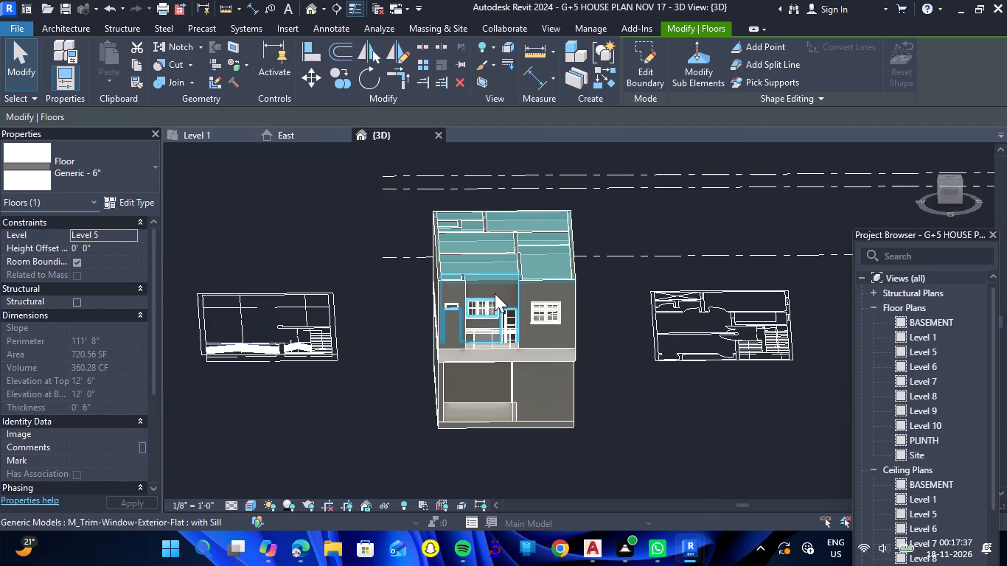
{"action": "scroll", "coordinate": [540, 276], "scroll_direction": "up", "scroll_amount": 3}
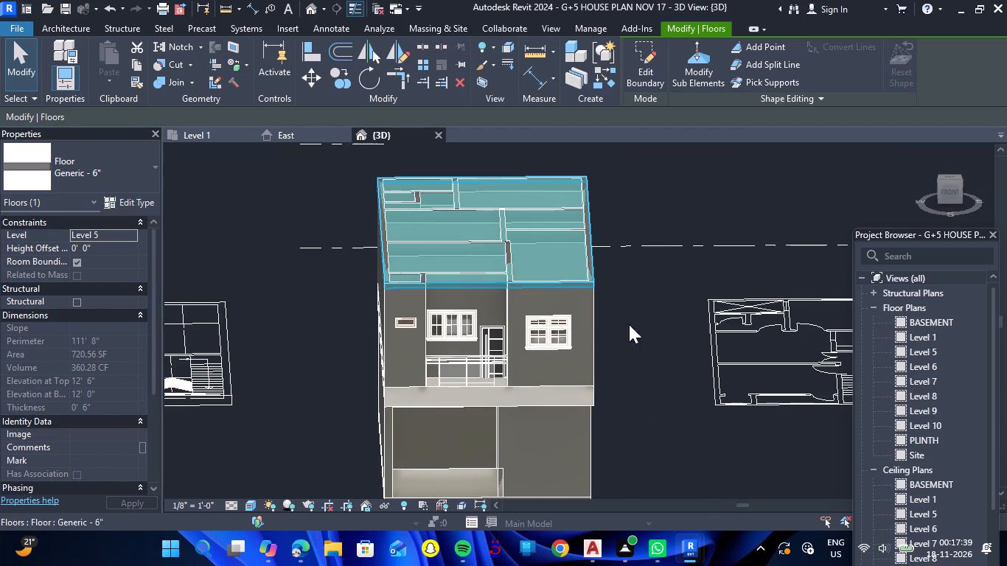
{"action": "left_click", "coordinate": [645, 343]}
{"action": "scroll", "coordinate": [524, 256], "scroll_direction": "up", "scroll_amount": 4}
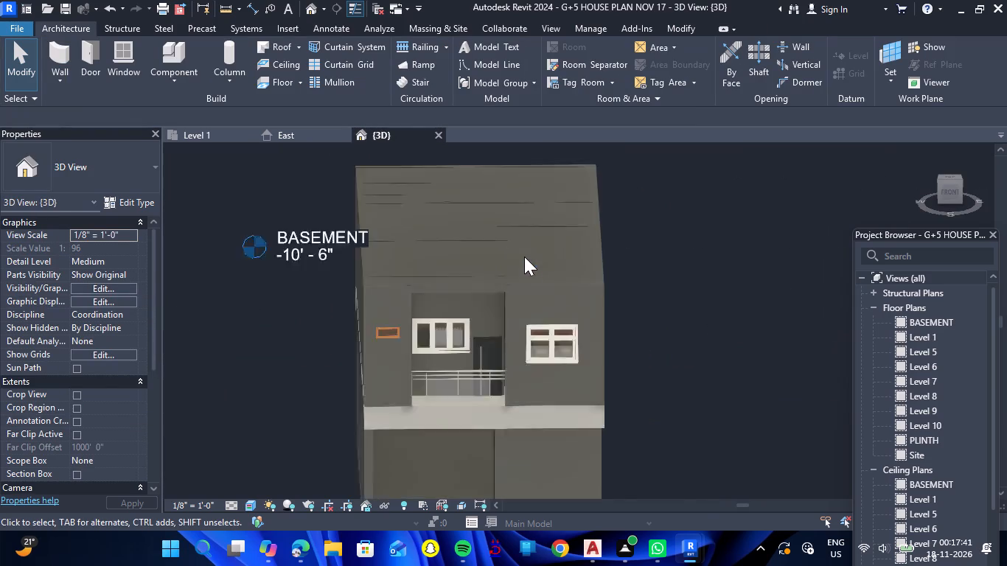
{"action": "scroll", "coordinate": [524, 256], "scroll_direction": "up", "scroll_amount": 2}
{"action": "left_click", "coordinate": [355, 324]}
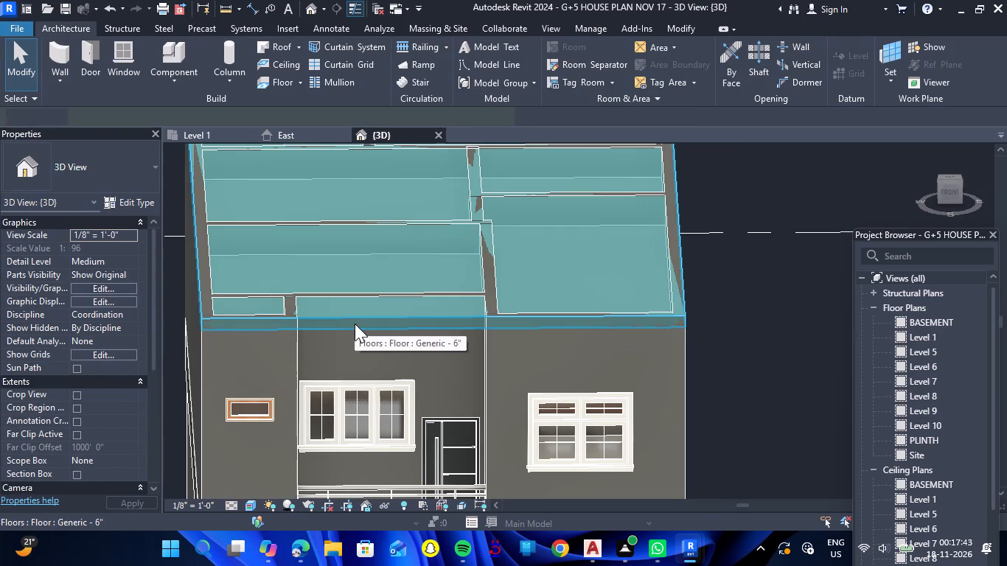
{"action": "left_click", "coordinate": [98, 251]}
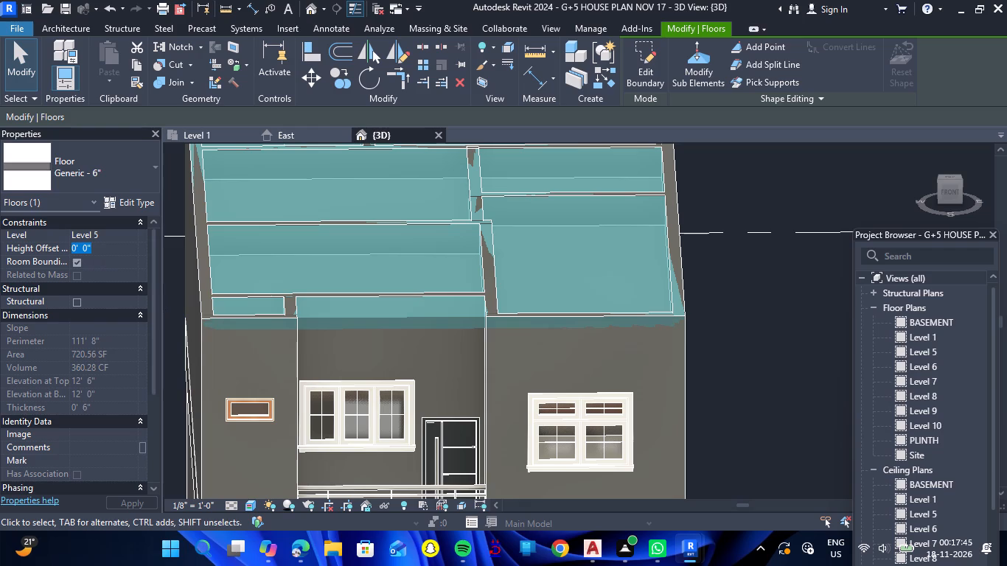
{"action": "key", "text": "6"}
{"action": "key", "text": "shift+quotedbl"}
{"action": "key", "text": "Return"}
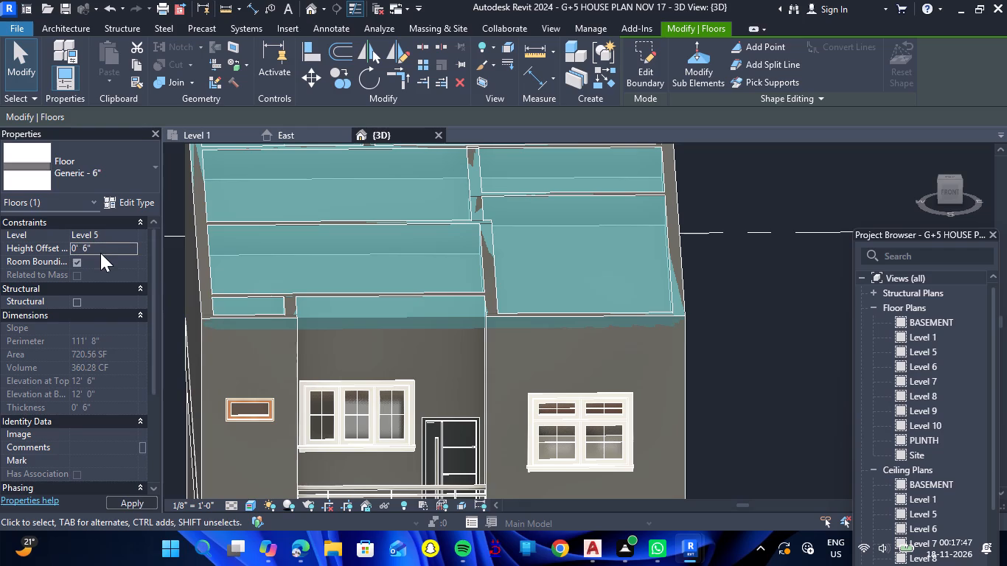
{"action": "left_click", "coordinate": [728, 362]}
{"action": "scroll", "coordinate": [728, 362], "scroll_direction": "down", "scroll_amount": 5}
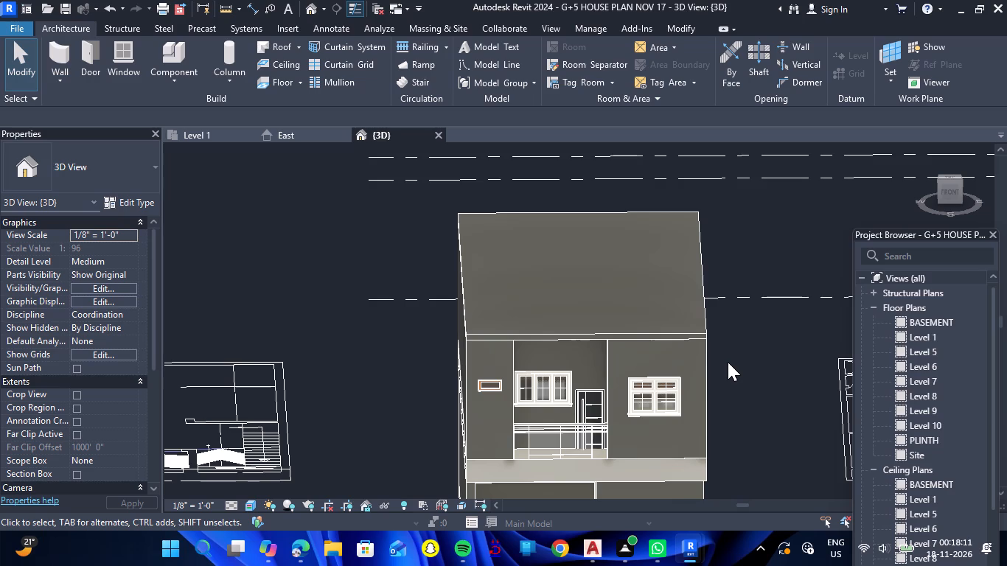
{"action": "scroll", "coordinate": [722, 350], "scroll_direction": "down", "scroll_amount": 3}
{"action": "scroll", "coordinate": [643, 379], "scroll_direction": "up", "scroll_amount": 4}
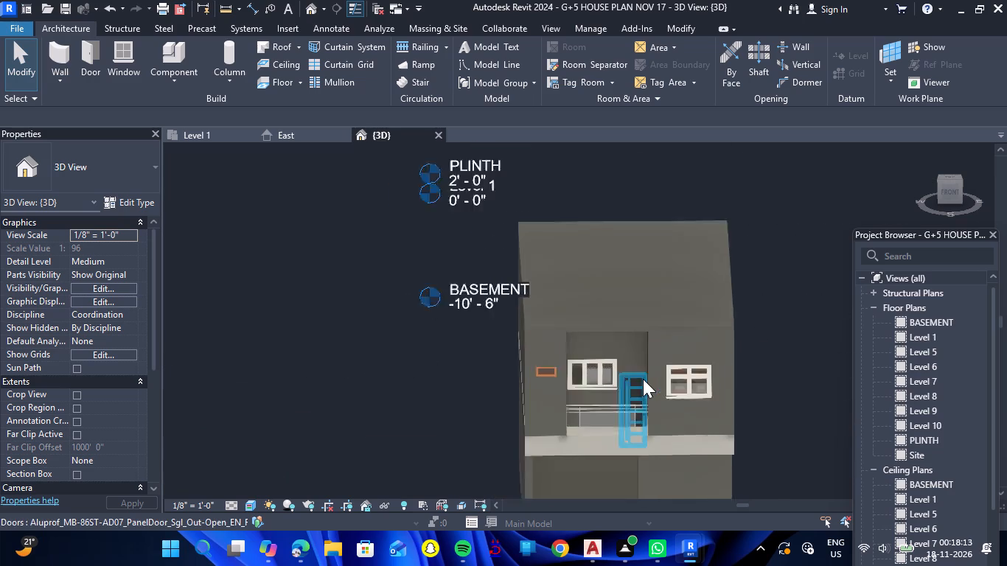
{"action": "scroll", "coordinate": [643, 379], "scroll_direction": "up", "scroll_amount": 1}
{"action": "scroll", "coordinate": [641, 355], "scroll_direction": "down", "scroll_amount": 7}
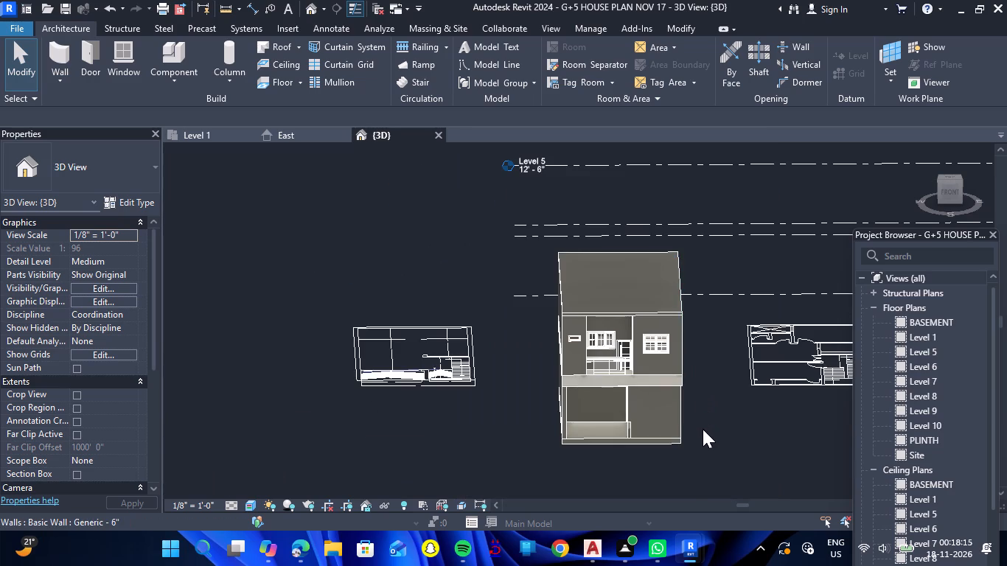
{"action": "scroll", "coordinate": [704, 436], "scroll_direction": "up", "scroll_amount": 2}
On the Level 1 plan, move the imported DWG so the basement drawing's rear-left corner meets the modelled walls' rear-left corner.
{"action": "left_click", "coordinate": [203, 128]}
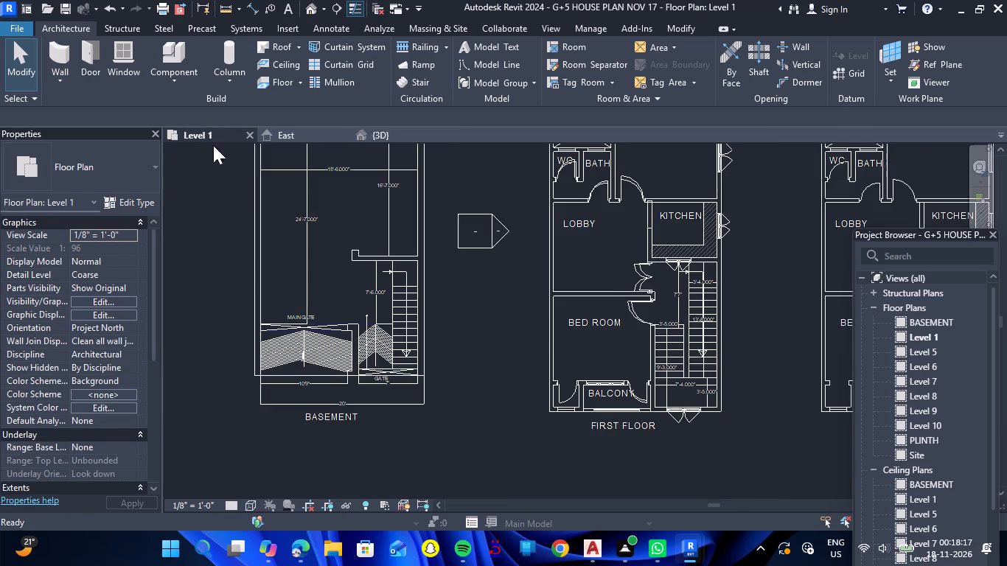
{"action": "scroll", "coordinate": [423, 287], "scroll_direction": "down", "scroll_amount": 7}
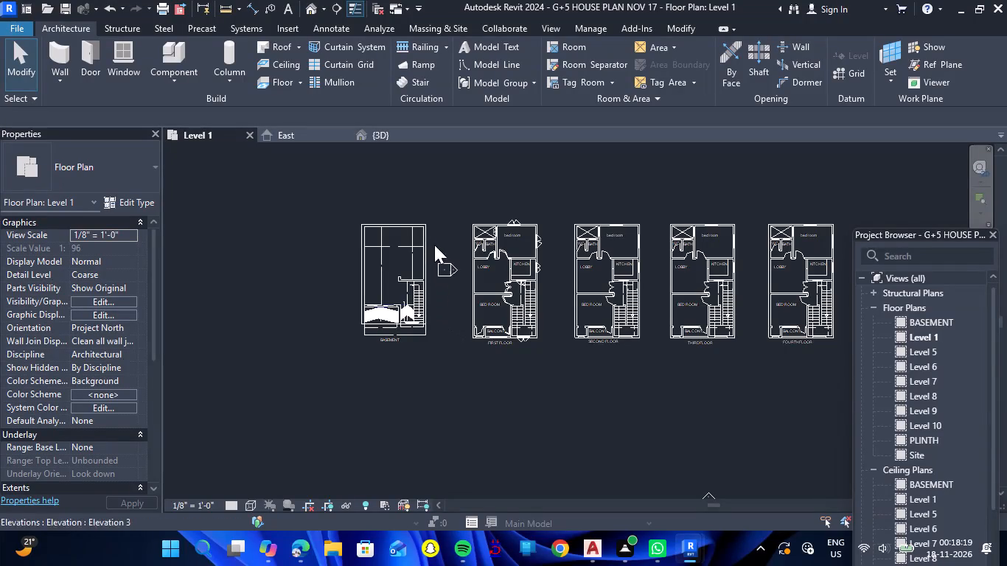
{"action": "left_click", "coordinate": [422, 223]}
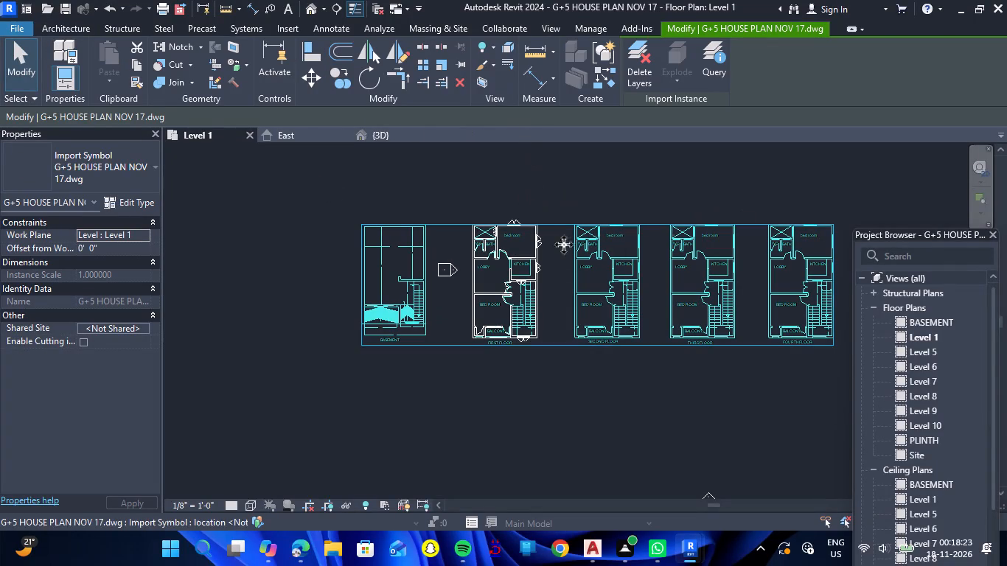
{"action": "left_click", "coordinate": [313, 87]}
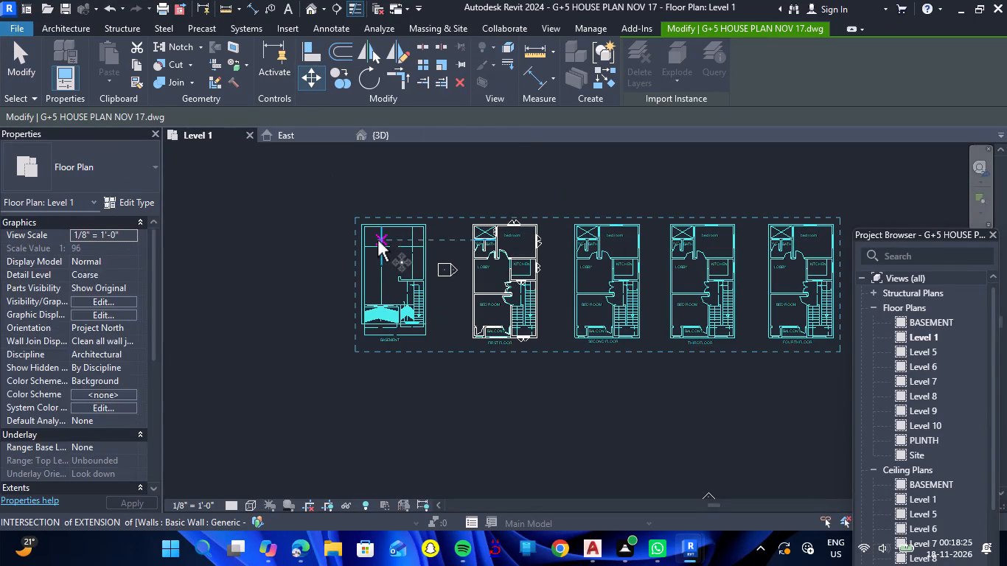
{"action": "scroll", "coordinate": [377, 231], "scroll_direction": "up", "scroll_amount": 7}
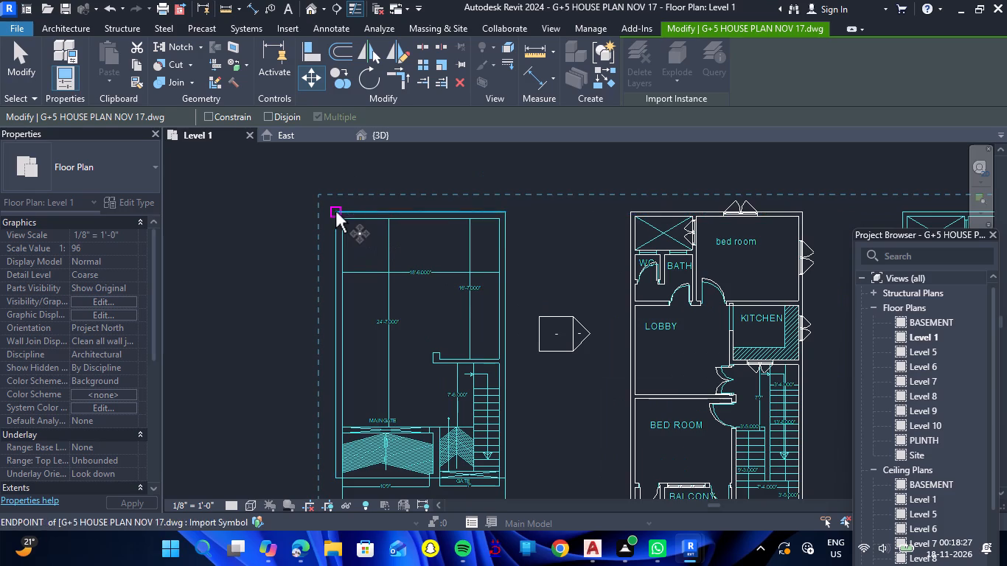
{"action": "left_click", "coordinate": [335, 212]}
{"action": "left_click", "coordinate": [634, 214]}
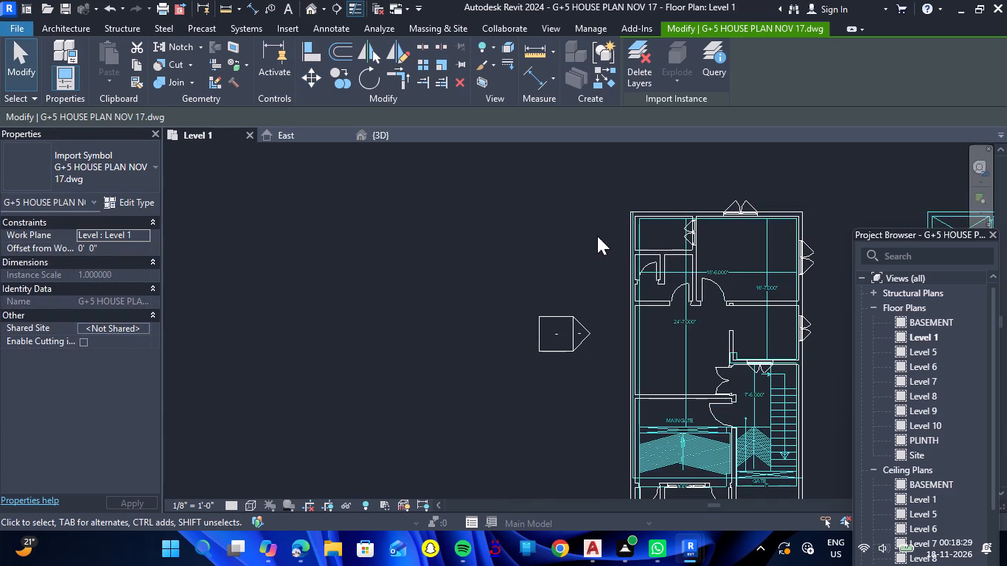
Nudge the imported DWG slightly left to line up its outline with the modelled exterior walls.
{"action": "scroll", "coordinate": [623, 238], "scroll_direction": "up", "scroll_amount": 5}
{"action": "scroll", "coordinate": [673, 245], "scroll_direction": "down", "scroll_amount": 10}
{"action": "scroll", "coordinate": [795, 245], "scroll_direction": "up", "scroll_amount": 2}
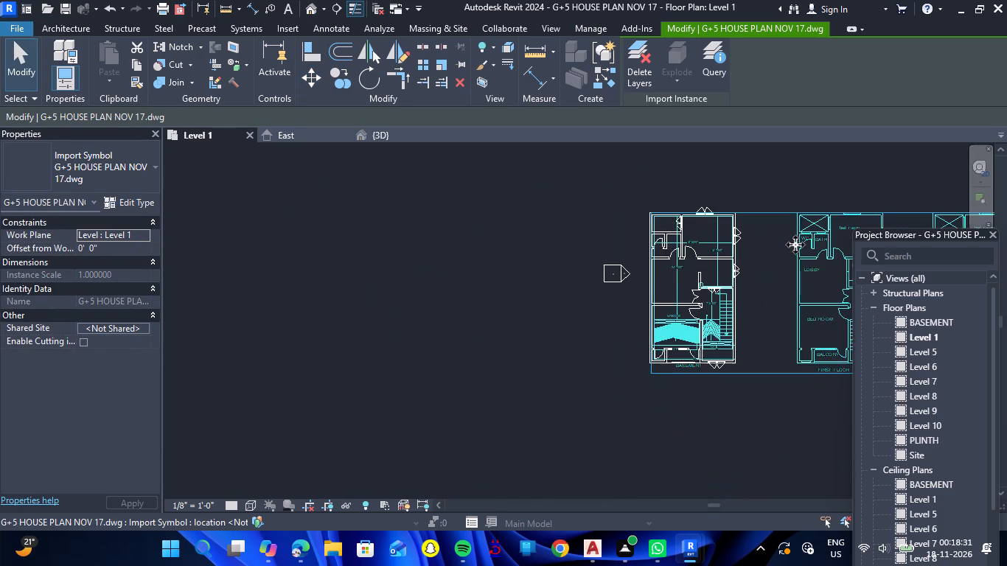
{"action": "scroll", "coordinate": [795, 245], "scroll_direction": "up", "scroll_amount": 5}
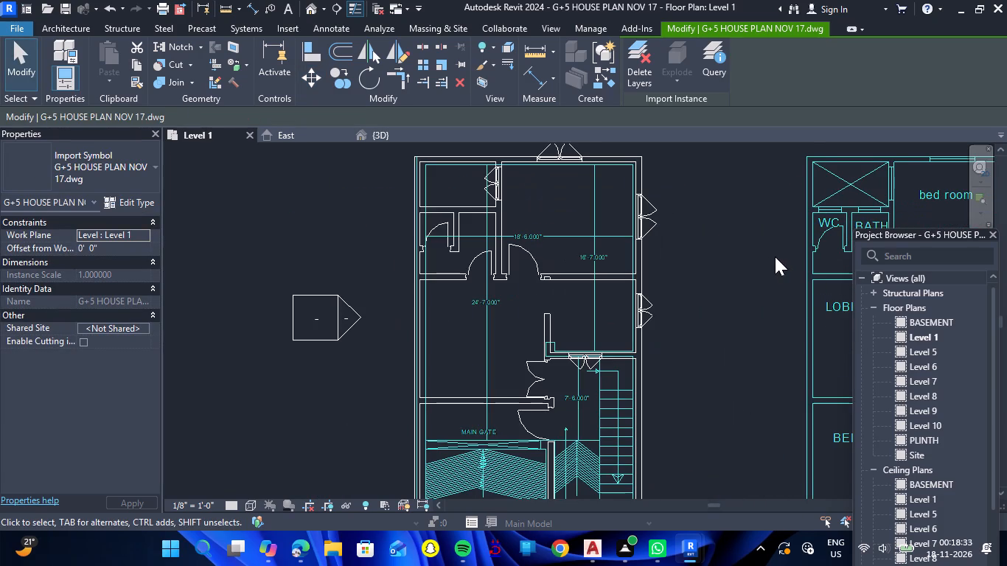
{"action": "key", "text": "Left"}
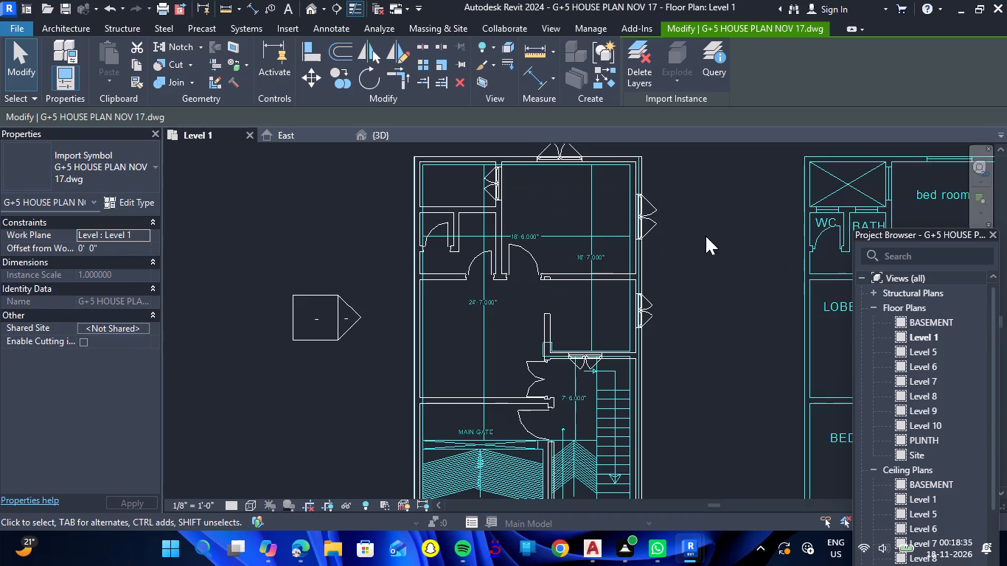
{"action": "scroll", "coordinate": [621, 240], "scroll_direction": "down", "scroll_amount": 3}
{"action": "scroll", "coordinate": [562, 170], "scroll_direction": "up", "scroll_amount": 10}
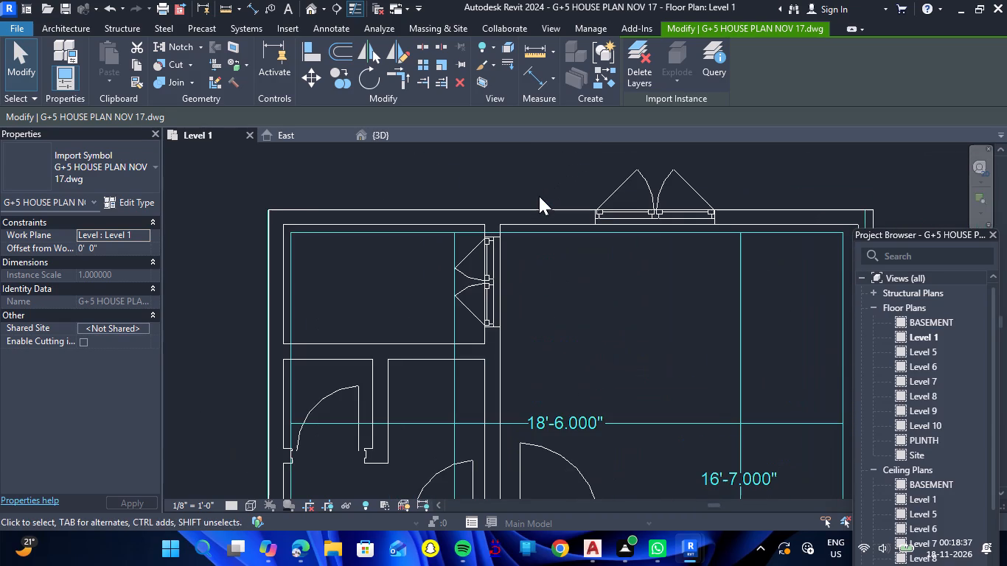
{"action": "scroll", "coordinate": [539, 196], "scroll_direction": "down", "scroll_amount": 1}
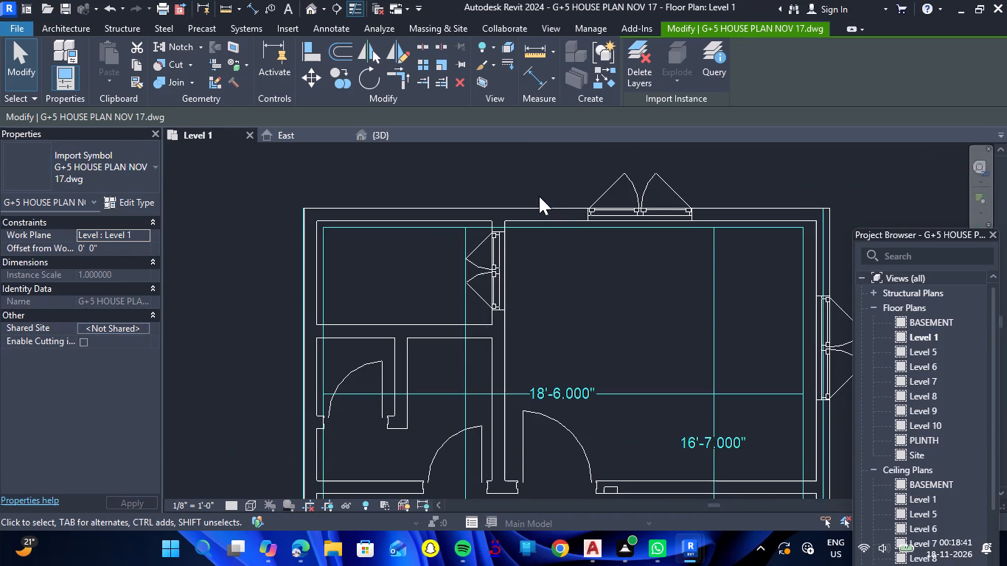
{"action": "left_click", "coordinate": [517, 181]}
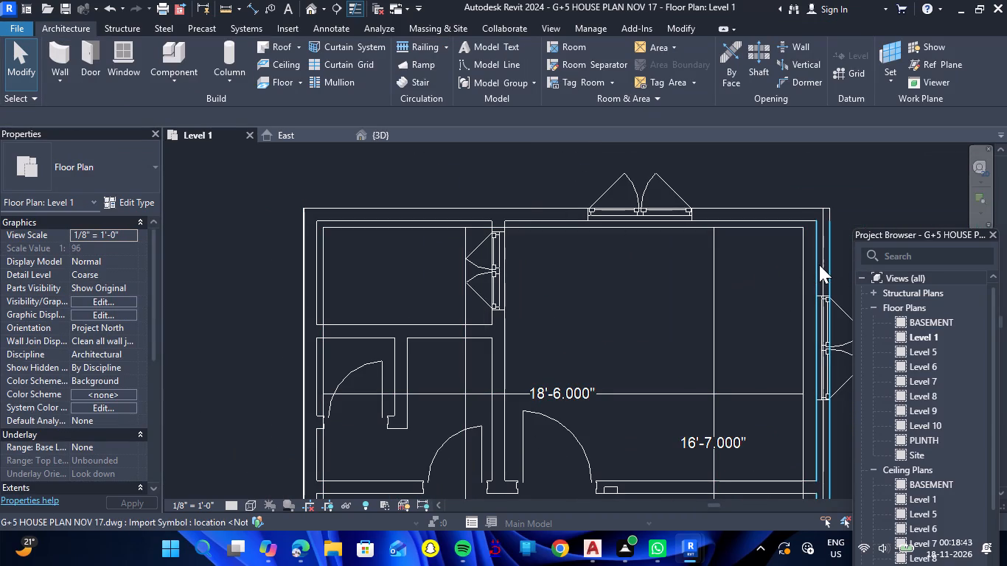
Select the imported plan DWG again at the rear-left room.
{"action": "left_click", "coordinate": [460, 203]}
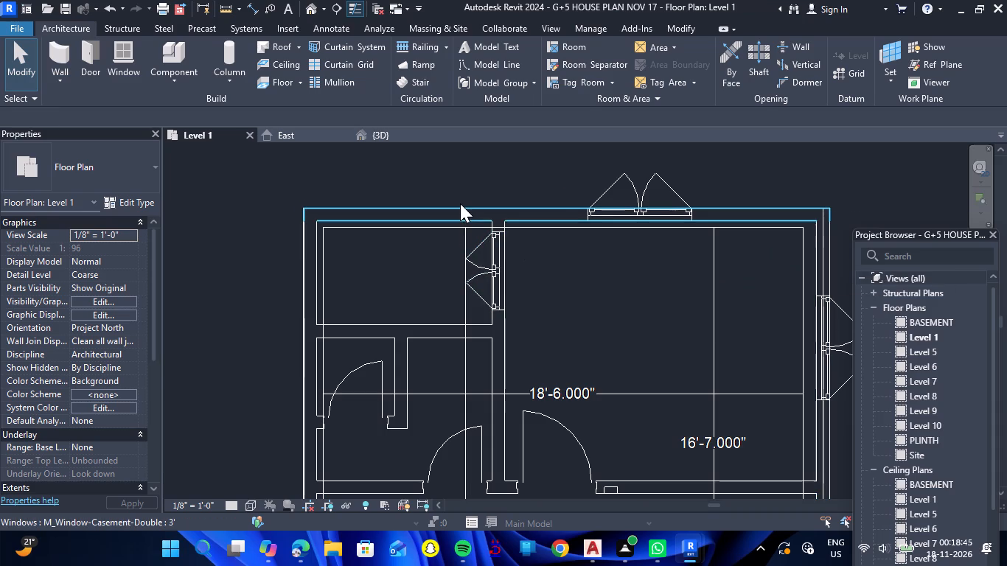
{"action": "key", "text": "Escape"}
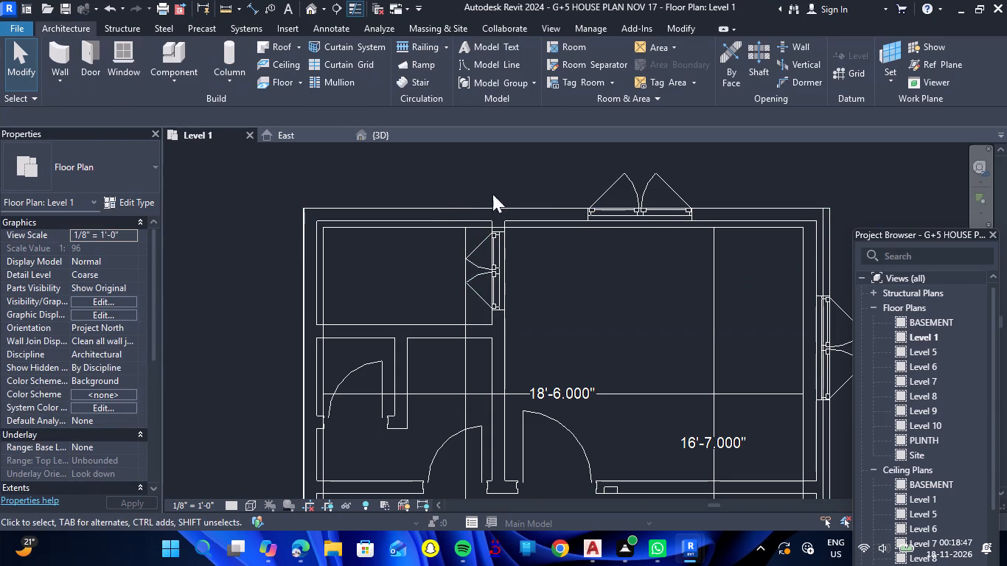
{"action": "left_click", "coordinate": [327, 277]}
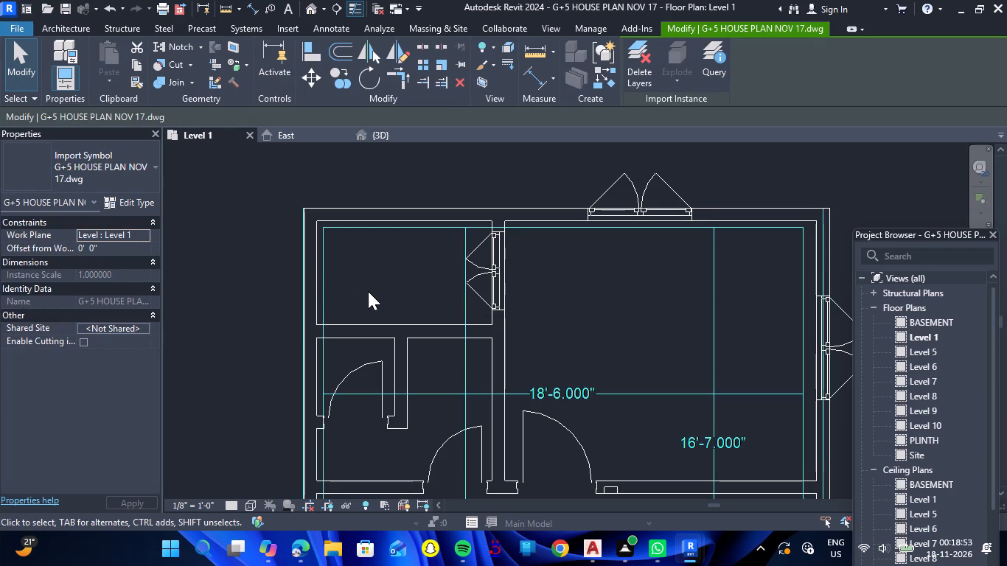
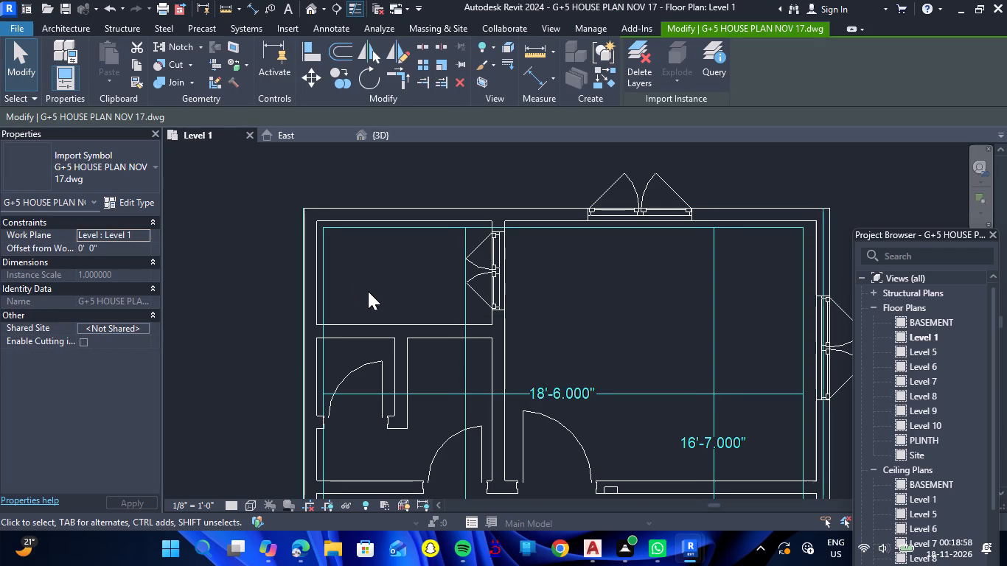
Deselect the imported DWG and examine the house's basement, underside and front facade in the 3D view.
{"action": "key", "text": "Escape"}
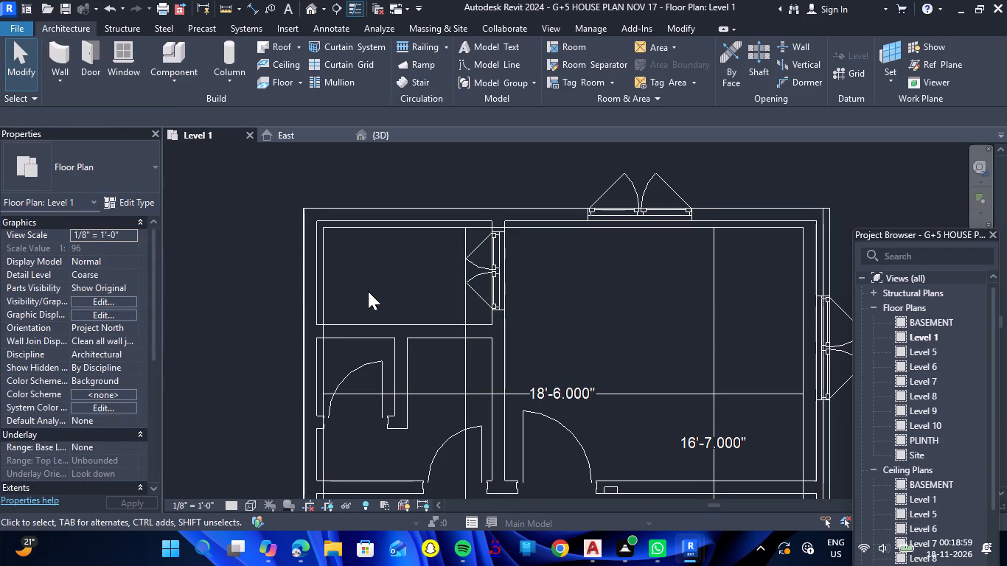
{"action": "left_click", "coordinate": [389, 136]}
{"action": "scroll", "coordinate": [425, 221], "scroll_direction": "down", "scroll_amount": 2}
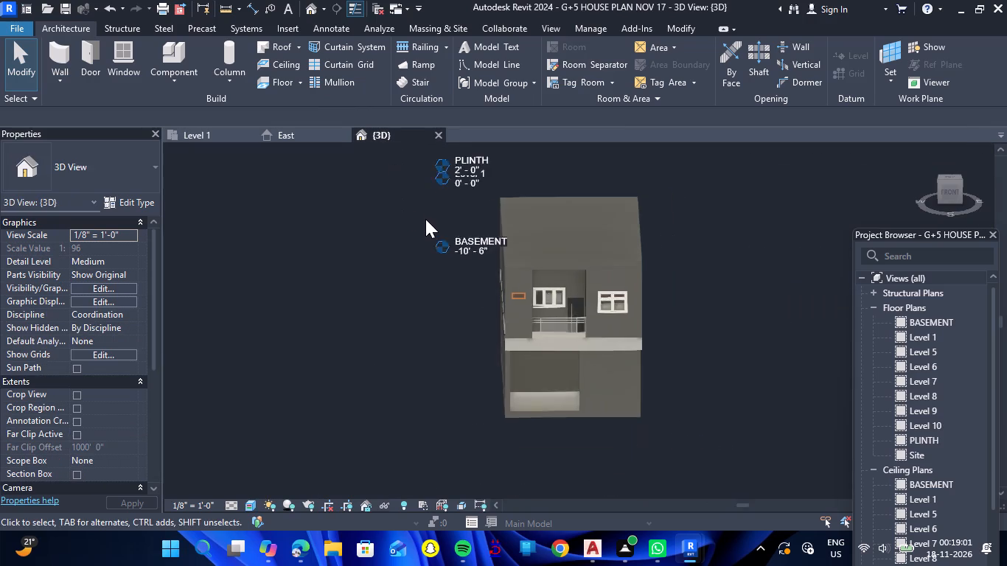
{"action": "scroll", "coordinate": [532, 393], "scroll_direction": "up", "scroll_amount": 6}
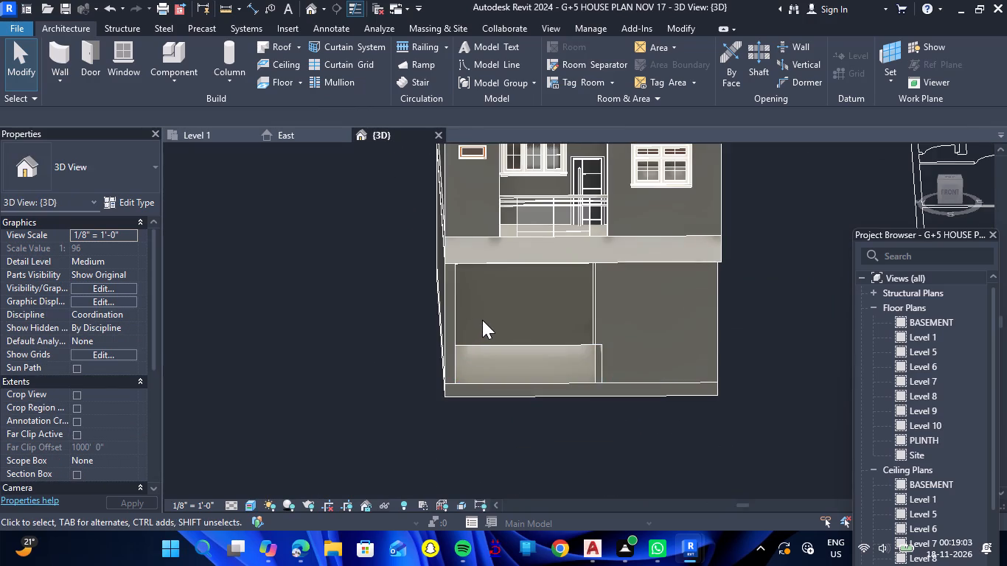
{"action": "scroll", "coordinate": [482, 320], "scroll_direction": "down", "scroll_amount": 2}
{"action": "left_click_drag", "start_coordinate": [685, 441], "coordinate": [566, 278], "text": "shift"}
{"action": "right_click_drag", "start_coordinate": [685, 441], "coordinate": [566, 278], "text": "shift"}
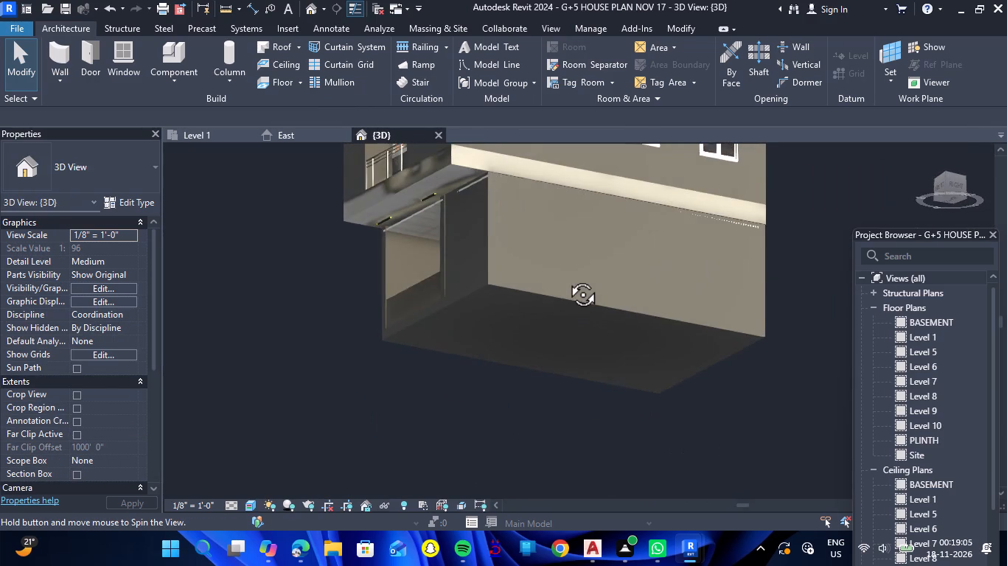
{"action": "left_click_drag", "start_coordinate": [566, 278], "coordinate": [634, 324], "text": "shift"}
{"action": "right_click_drag", "start_coordinate": [566, 278], "coordinate": [634, 324], "text": "shift"}
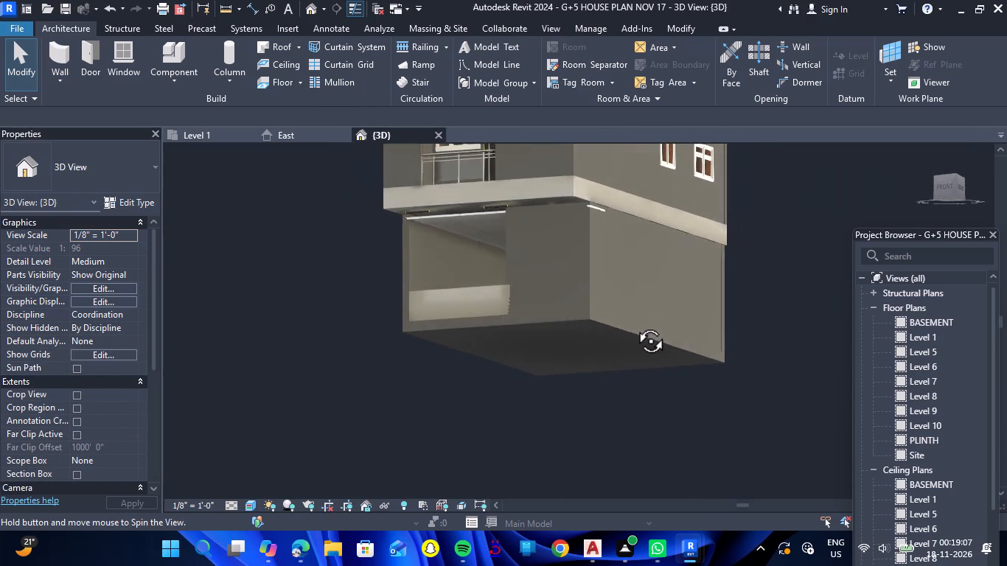
{"action": "left_click_drag", "start_coordinate": [634, 324], "coordinate": [680, 424], "text": "shift"}
{"action": "right_click_drag", "start_coordinate": [634, 324], "coordinate": [680, 424], "text": "shift"}
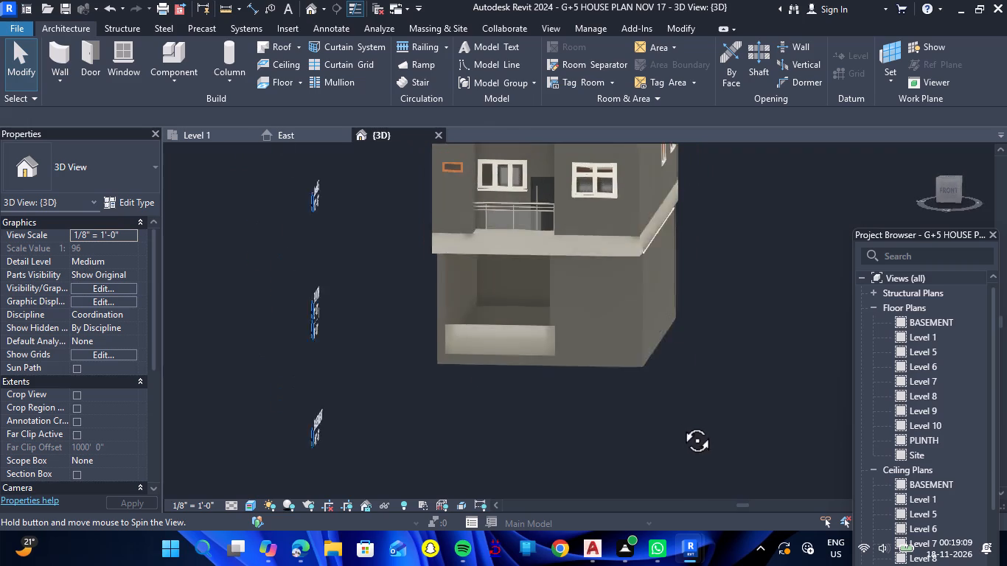
{"action": "left_click_drag", "start_coordinate": [680, 424], "coordinate": [683, 429], "text": "shift"}
{"action": "right_click_drag", "start_coordinate": [680, 424], "coordinate": [685, 430], "text": "shift"}
Set the height of the front balcony door's 2'5" type to 5'.
{"action": "scroll", "coordinate": [551, 204], "scroll_direction": "up", "scroll_amount": 5}
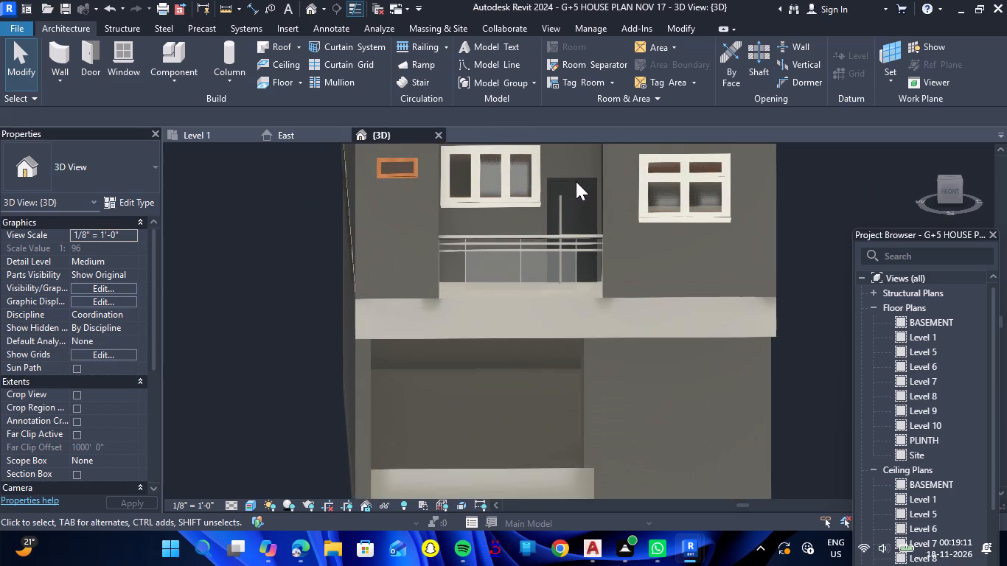
{"action": "scroll", "coordinate": [579, 176], "scroll_direction": "up", "scroll_amount": 7}
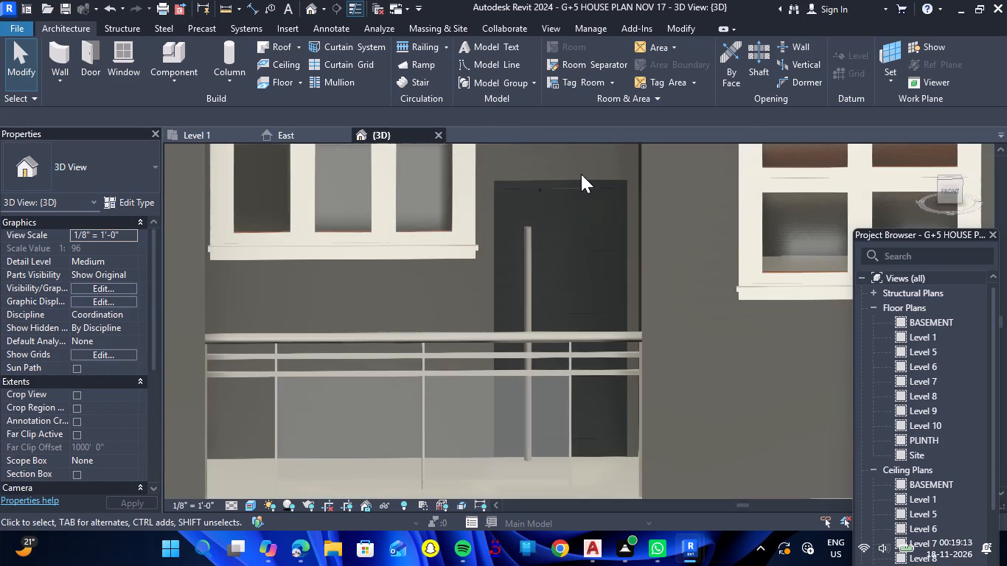
{"action": "left_click", "coordinate": [585, 185]}
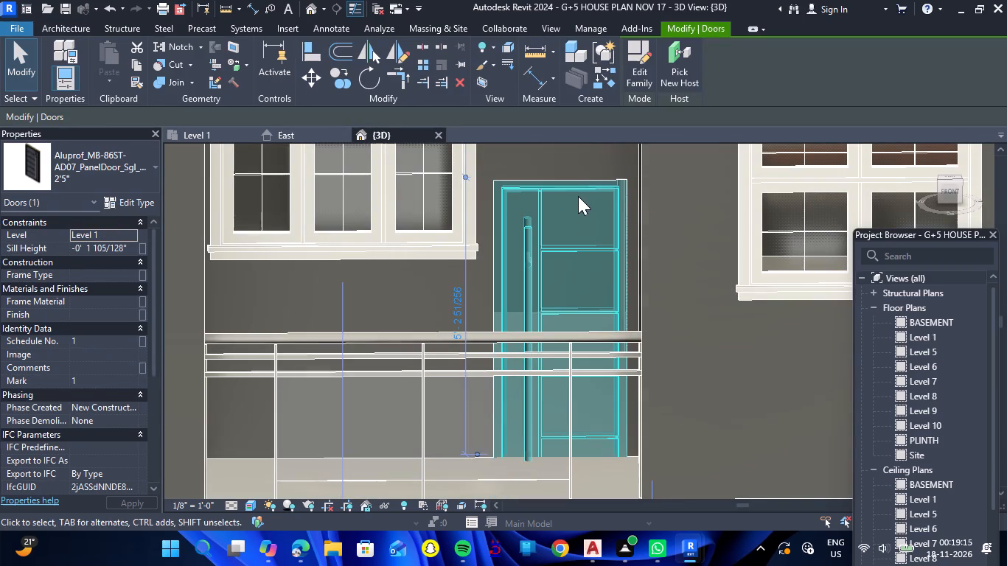
{"action": "scroll", "coordinate": [555, 212], "scroll_direction": "down", "scroll_amount": 6}
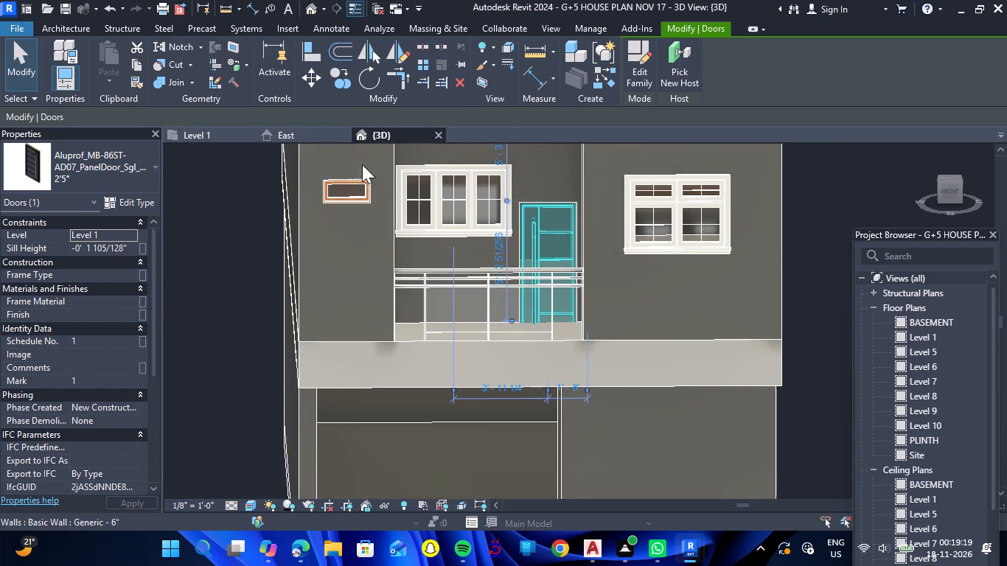
{"action": "left_click", "coordinate": [128, 208]}
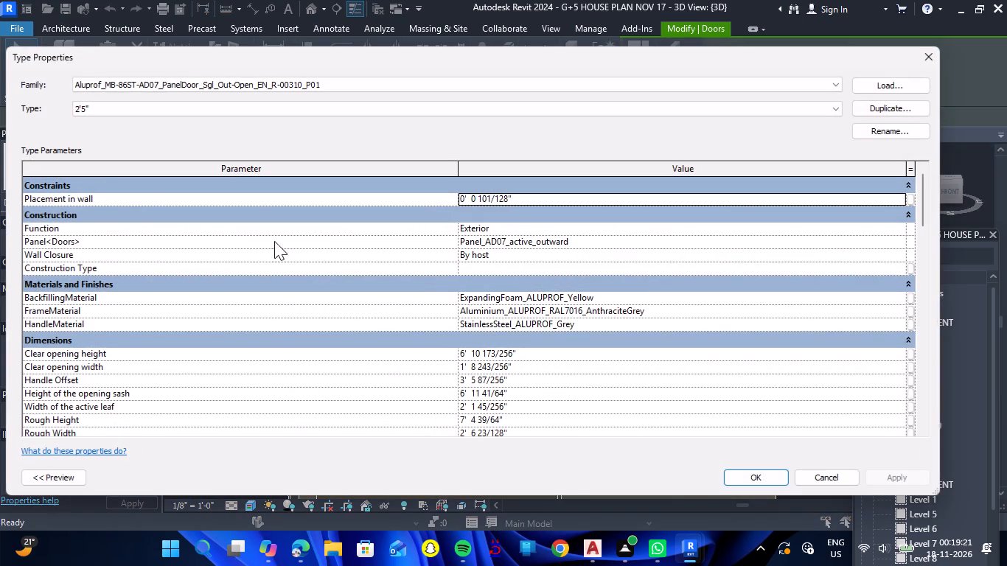
{"action": "scroll", "coordinate": [472, 314], "scroll_direction": "down", "scroll_amount": 4}
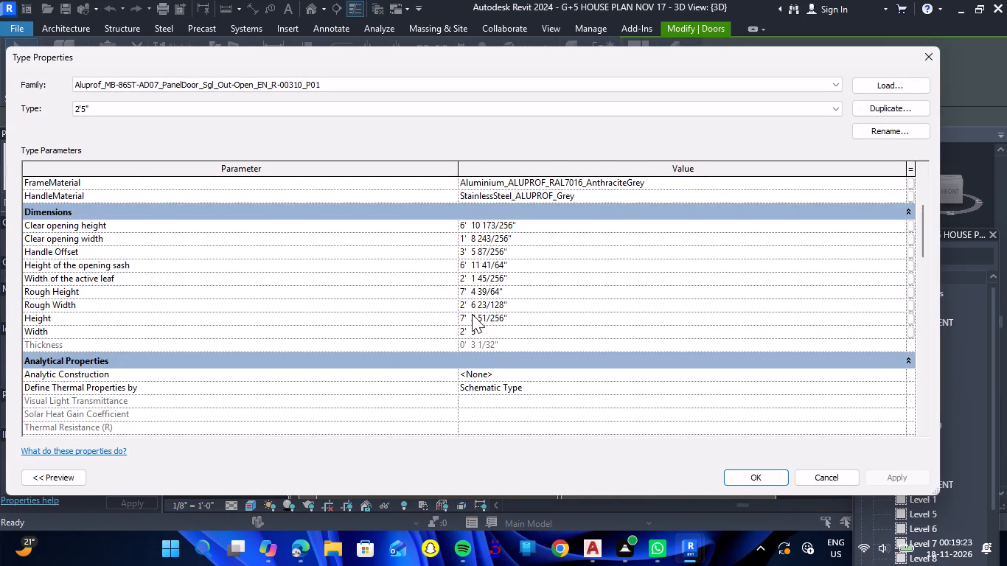
{"action": "left_click", "coordinate": [520, 318]}
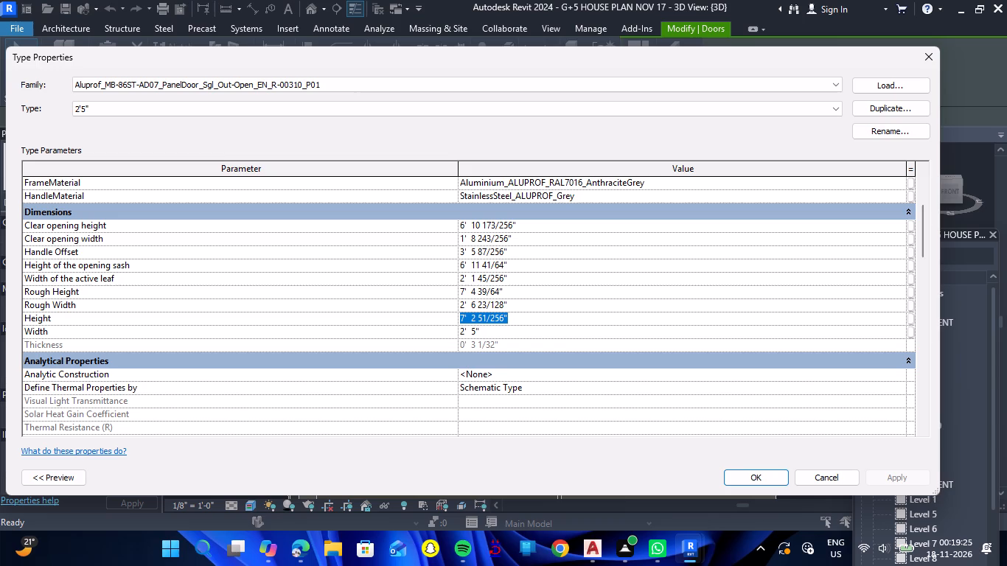
{"action": "type", "text": "5'"}
{"action": "key", "text": "Return"}
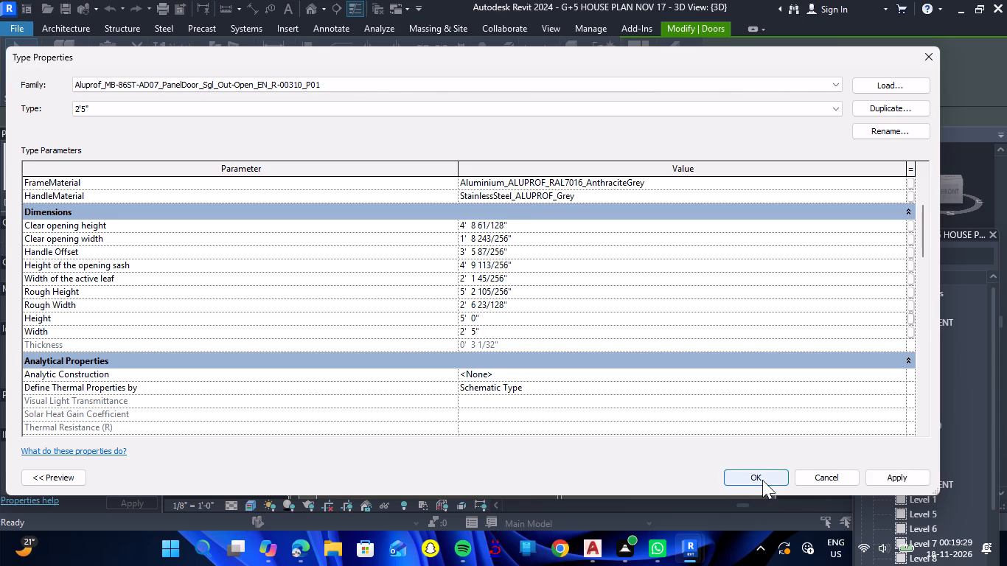
{"action": "left_click", "coordinate": [762, 480]}
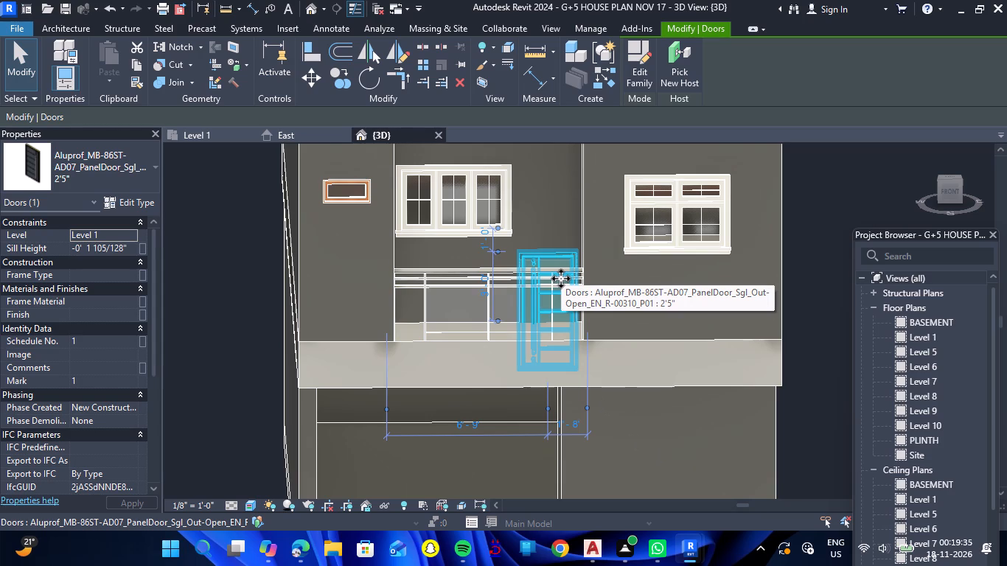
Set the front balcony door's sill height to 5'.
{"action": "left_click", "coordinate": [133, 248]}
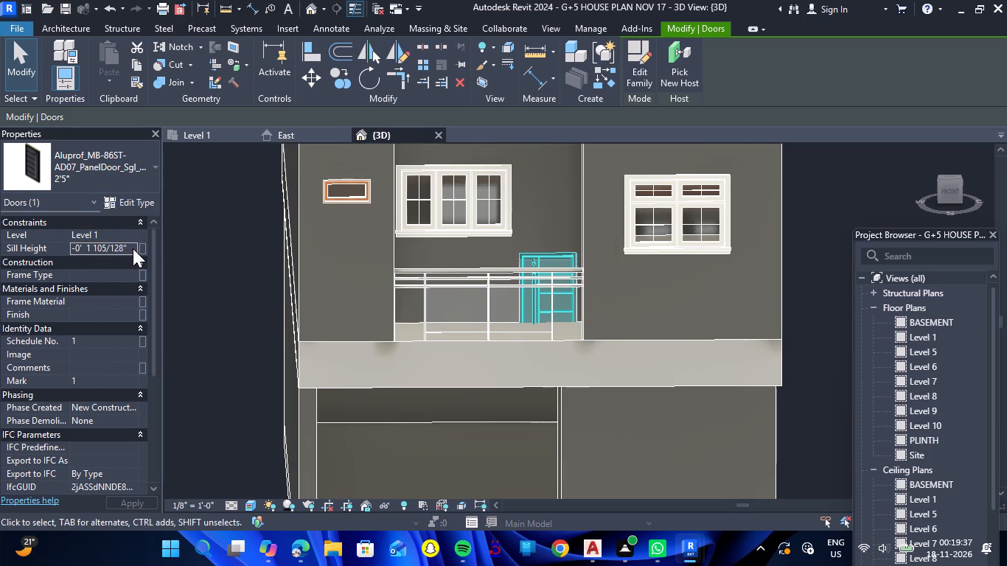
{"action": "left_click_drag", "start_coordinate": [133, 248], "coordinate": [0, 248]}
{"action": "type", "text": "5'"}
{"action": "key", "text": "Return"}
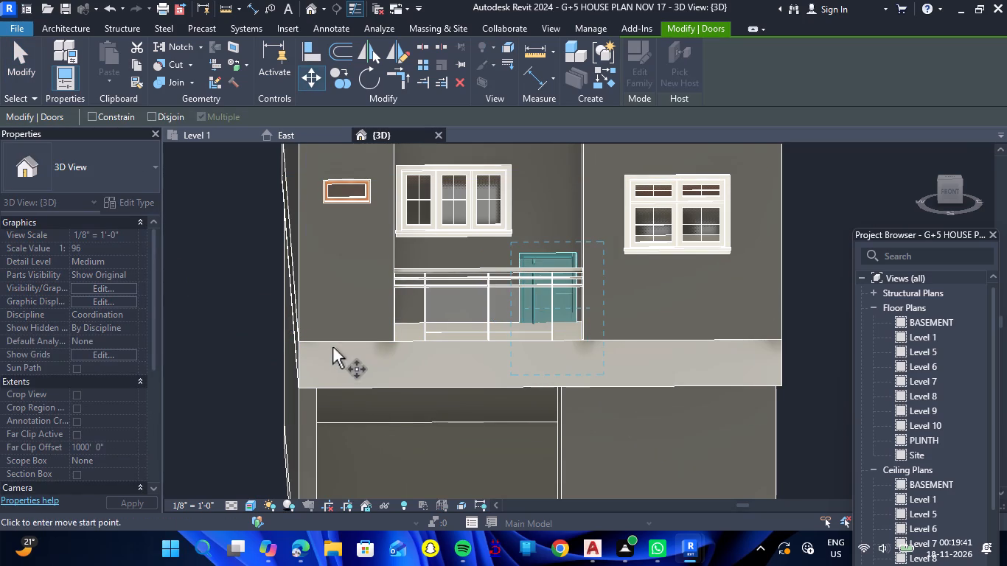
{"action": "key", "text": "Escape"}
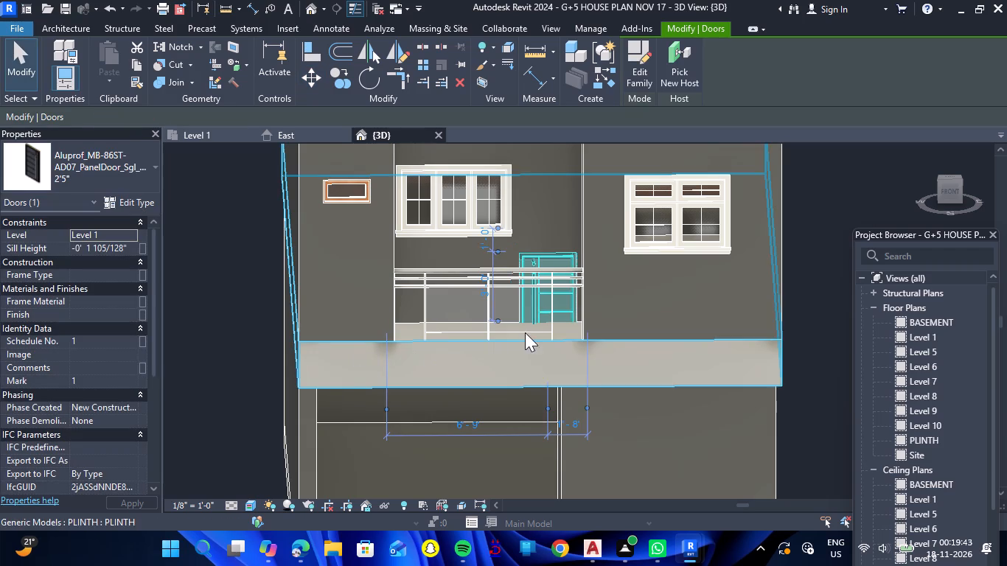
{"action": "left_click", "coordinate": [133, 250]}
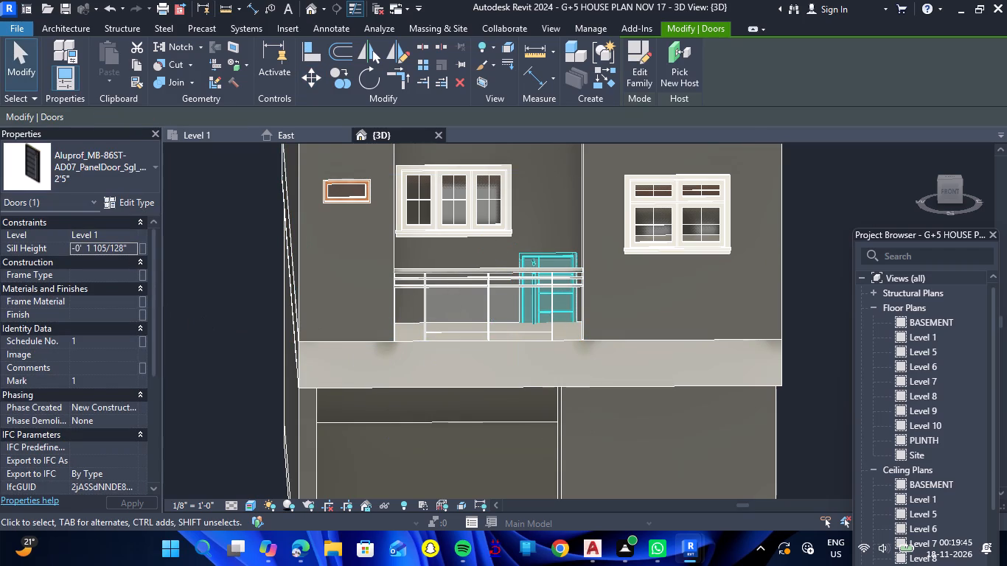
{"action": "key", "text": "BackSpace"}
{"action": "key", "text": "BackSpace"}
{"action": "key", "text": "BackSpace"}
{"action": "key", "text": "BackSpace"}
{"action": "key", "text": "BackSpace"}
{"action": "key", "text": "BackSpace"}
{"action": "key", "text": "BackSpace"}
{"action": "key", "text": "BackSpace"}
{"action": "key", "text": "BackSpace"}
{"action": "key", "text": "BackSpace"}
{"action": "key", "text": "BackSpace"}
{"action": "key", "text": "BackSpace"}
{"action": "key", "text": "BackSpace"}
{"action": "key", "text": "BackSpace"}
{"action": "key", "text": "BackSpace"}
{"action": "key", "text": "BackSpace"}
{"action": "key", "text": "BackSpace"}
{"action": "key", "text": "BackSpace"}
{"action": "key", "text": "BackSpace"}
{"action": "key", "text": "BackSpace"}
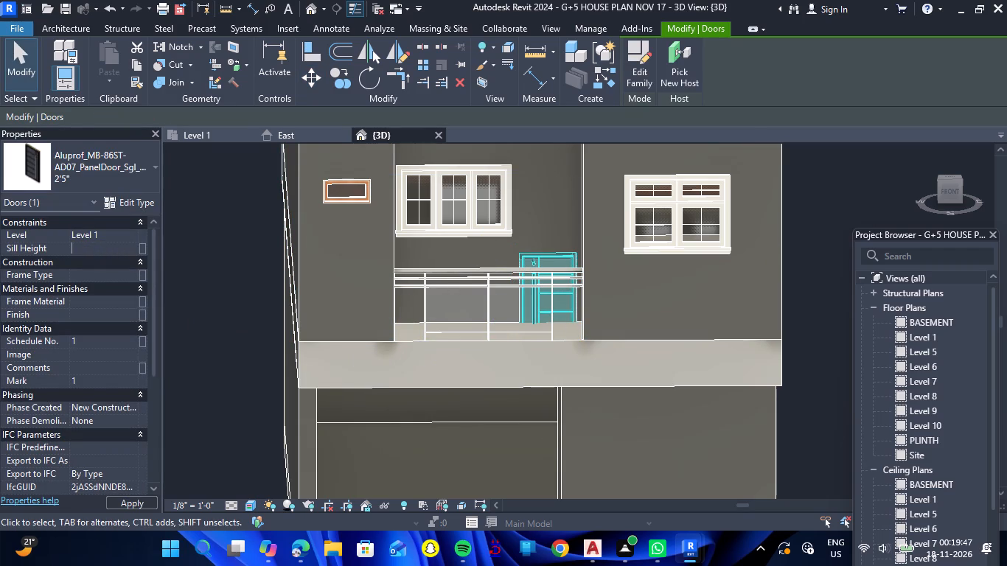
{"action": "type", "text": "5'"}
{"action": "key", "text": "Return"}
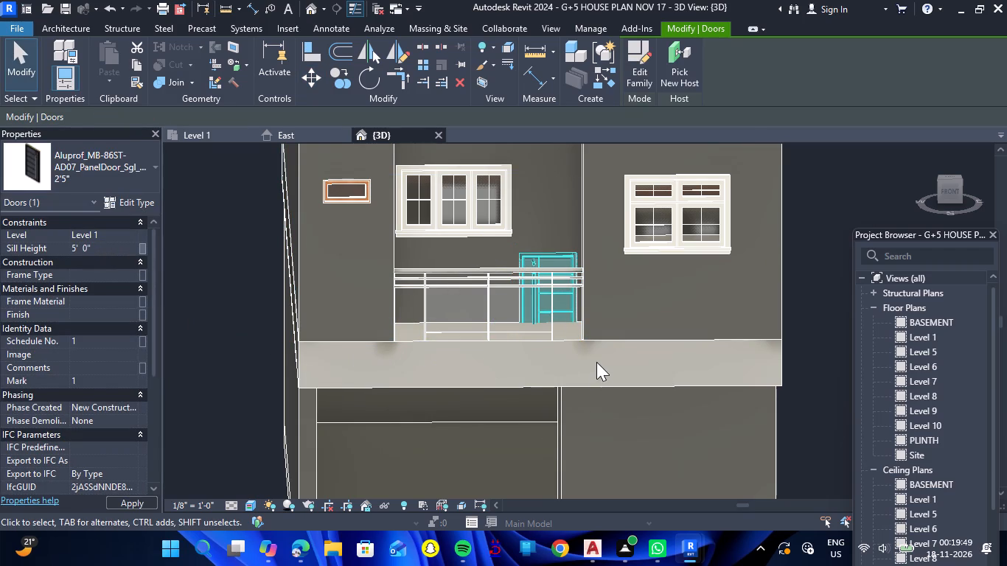
Set the front balcony door's sill height to 2' and deselect the door.
{"action": "scroll", "coordinate": [577, 362], "scroll_direction": "up", "scroll_amount": 1}
{"action": "scroll", "coordinate": [576, 370], "scroll_direction": "down", "scroll_amount": 2}
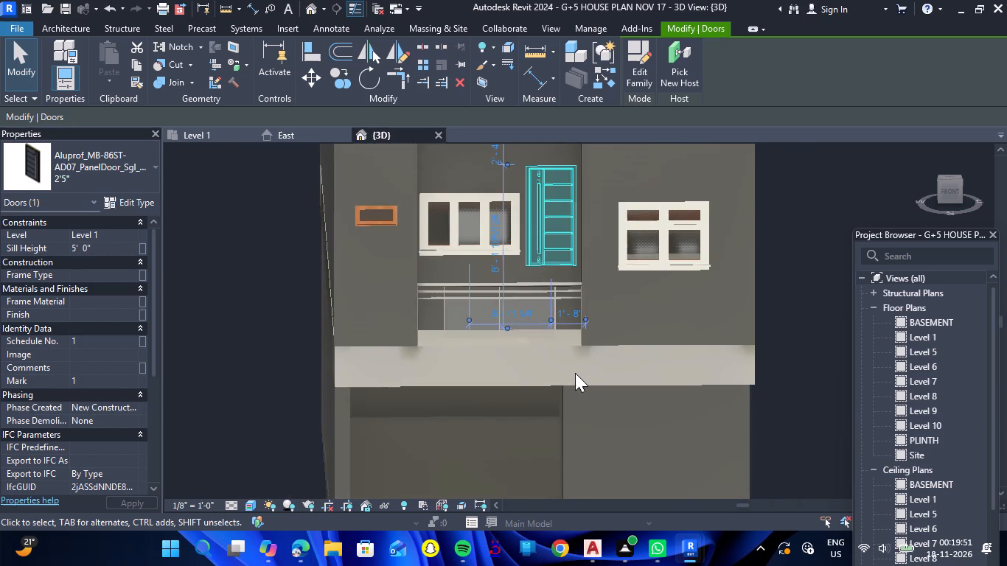
{"action": "scroll", "coordinate": [575, 373], "scroll_direction": "down", "scroll_amount": 1}
{"action": "left_click", "coordinate": [117, 252]}
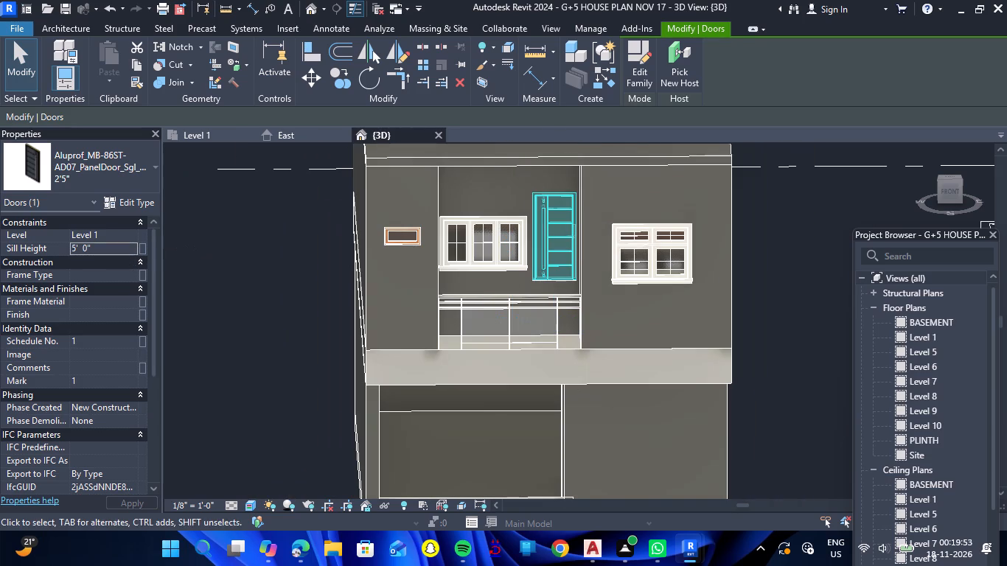
{"action": "type", "text": "2'"}
{"action": "key", "text": "Return"}
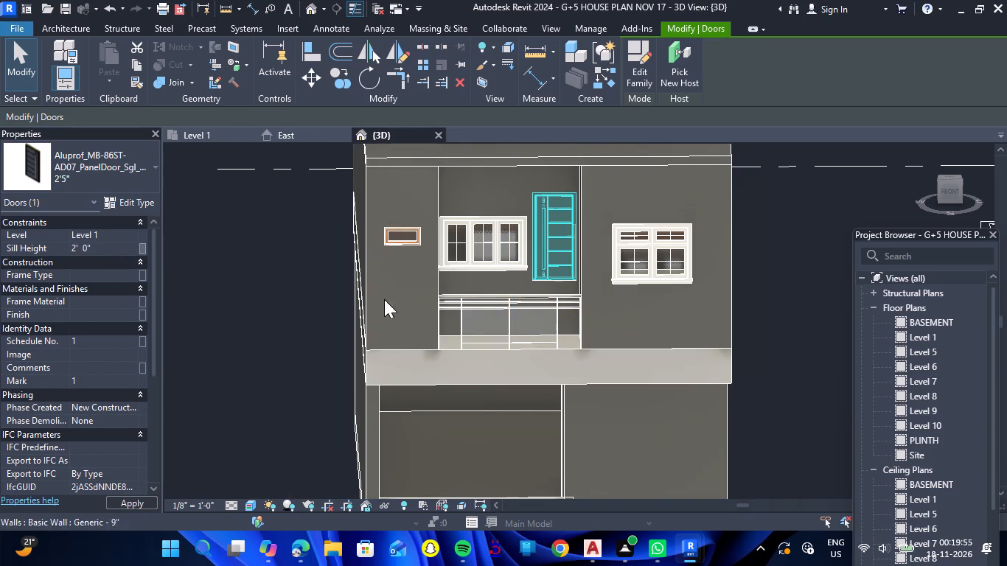
{"action": "left_click", "coordinate": [788, 349]}
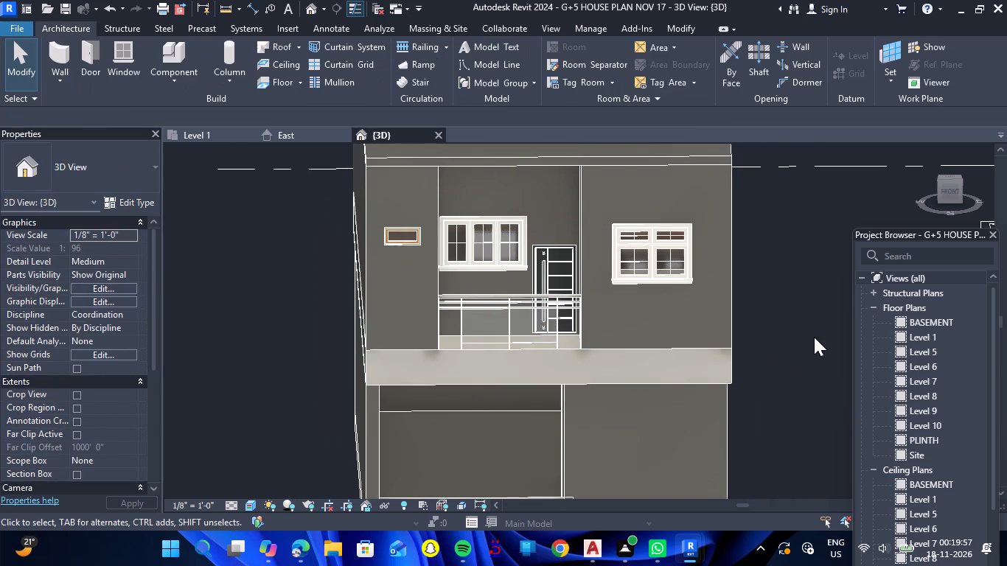
Examine the house's front and side facades together with the plinth and basement in the 3D view.
{"action": "scroll", "coordinate": [813, 332], "scroll_direction": "down", "scroll_amount": 5}
{"action": "right_click_drag", "start_coordinate": [809, 286], "coordinate": [774, 328], "text": "shift"}
{"action": "left_click_drag", "start_coordinate": [809, 286], "coordinate": [774, 328], "text": "shift"}
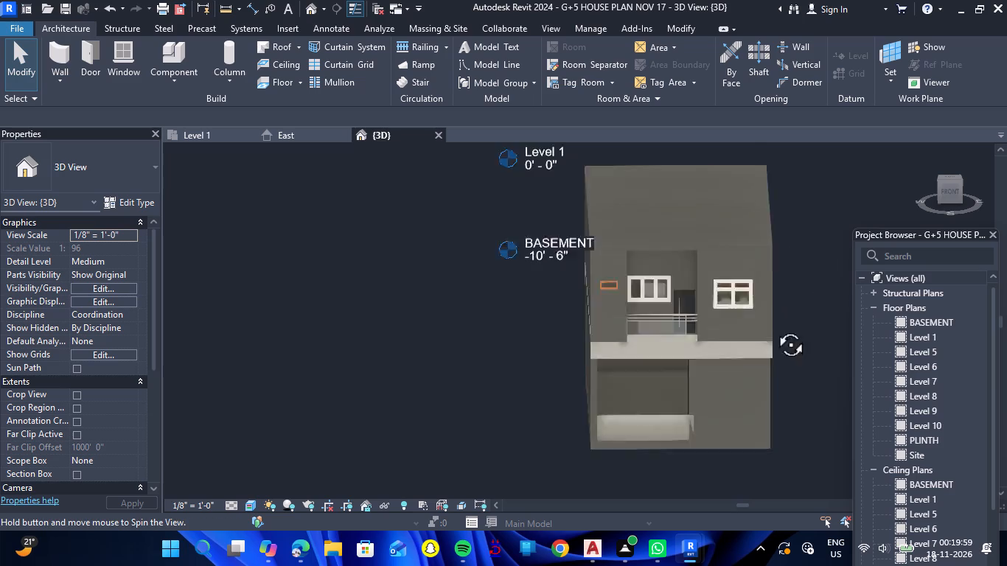
{"action": "right_click_drag", "start_coordinate": [774, 328], "coordinate": [736, 345], "text": "shift"}
{"action": "left_click_drag", "start_coordinate": [774, 328], "coordinate": [736, 345], "text": "shift"}
{"action": "scroll", "coordinate": [745, 333], "scroll_direction": "down", "scroll_amount": 4}
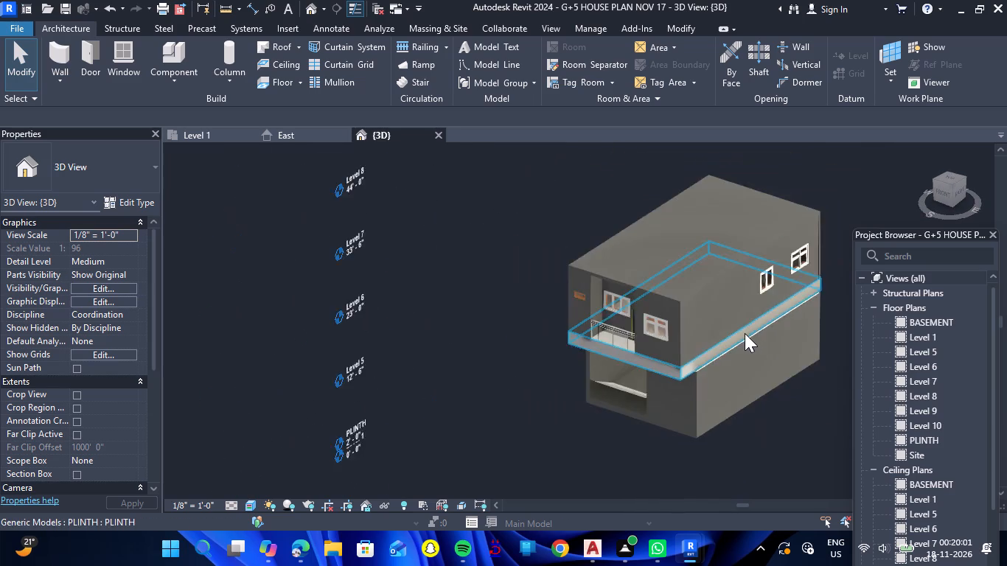
{"action": "scroll", "coordinate": [745, 333], "scroll_direction": "down", "scroll_amount": 3}
{"action": "scroll", "coordinate": [698, 378], "scroll_direction": "up", "scroll_amount": 8}
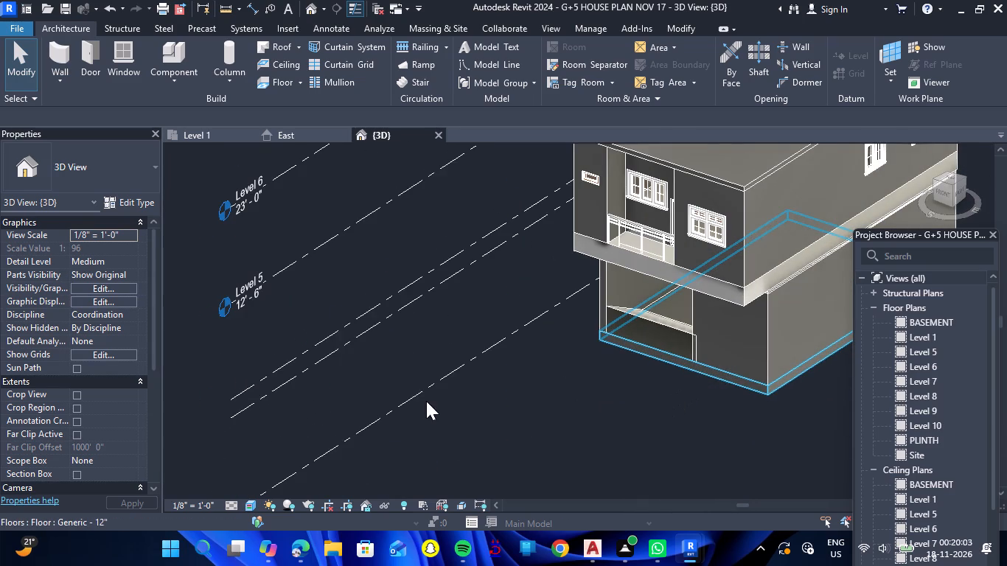
In the Level 1 plan, start a toposolid and pick the basement plan's four outer wall edges as its boundary lines.
{"action": "left_click", "coordinate": [210, 140]}
{"action": "scroll", "coordinate": [405, 284], "scroll_direction": "down", "scroll_amount": 7}
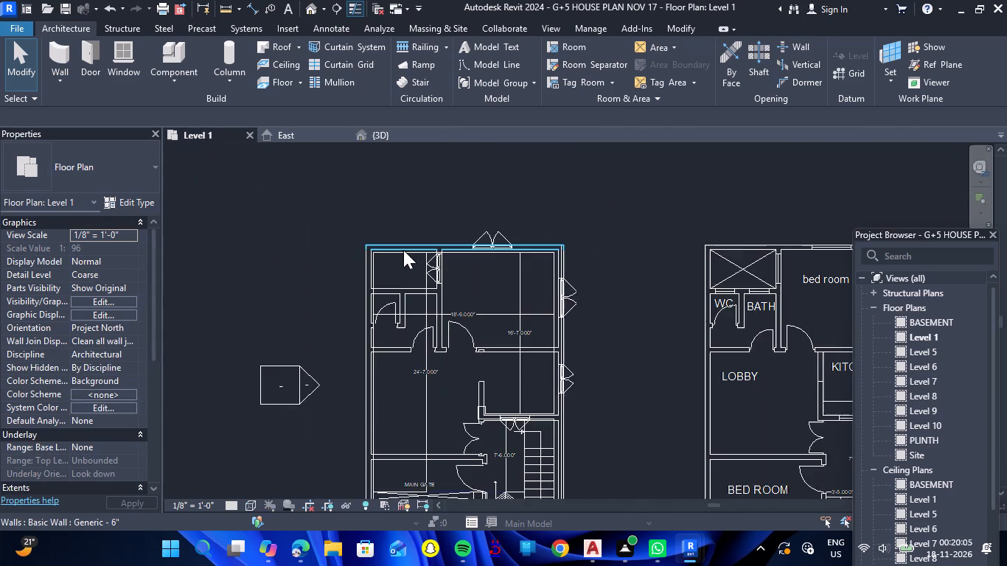
{"action": "scroll", "coordinate": [403, 250], "scroll_direction": "down", "scroll_amount": 8}
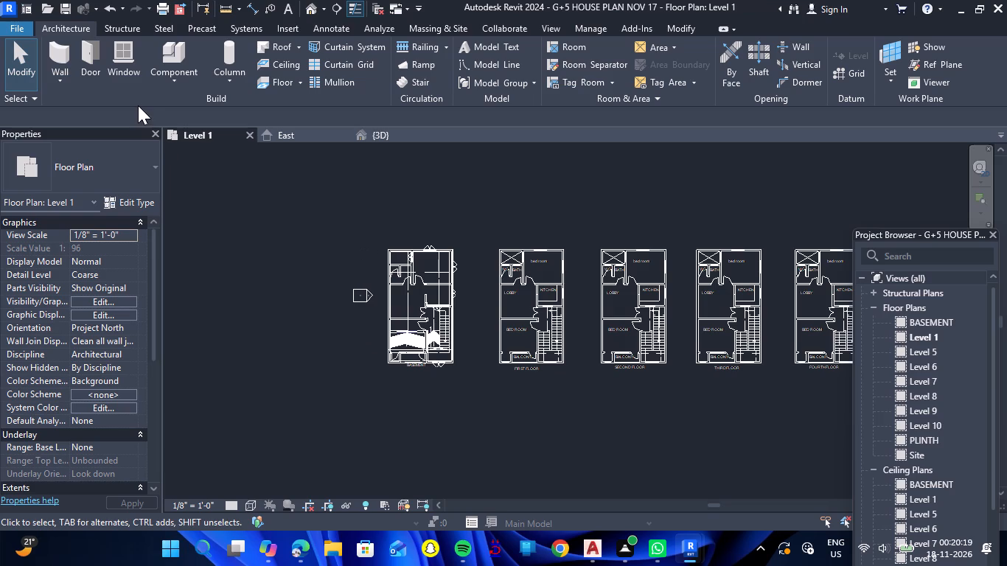
{"action": "left_click", "coordinate": [442, 29]}
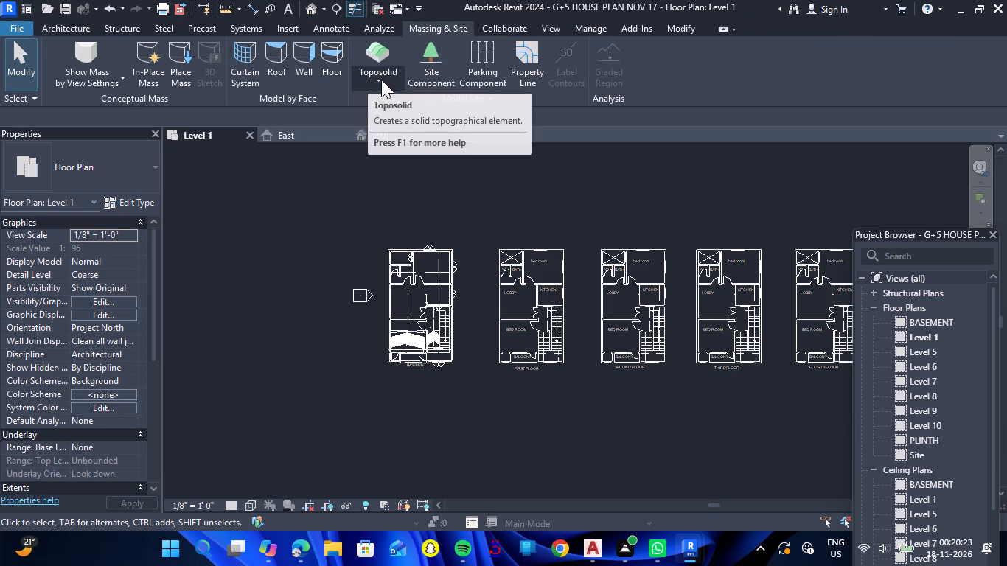
{"action": "left_click", "coordinate": [379, 57]}
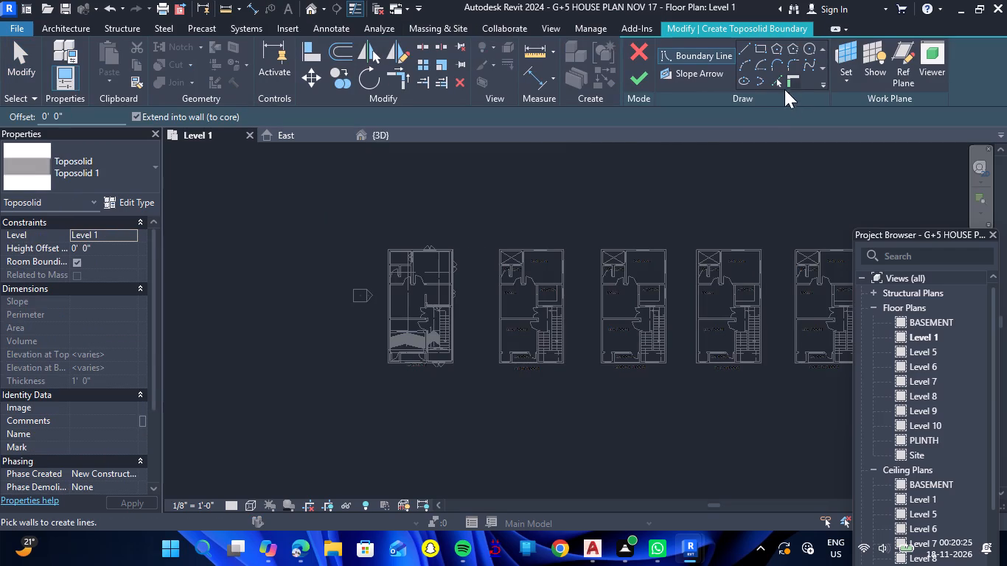
{"action": "left_click", "coordinate": [773, 77]}
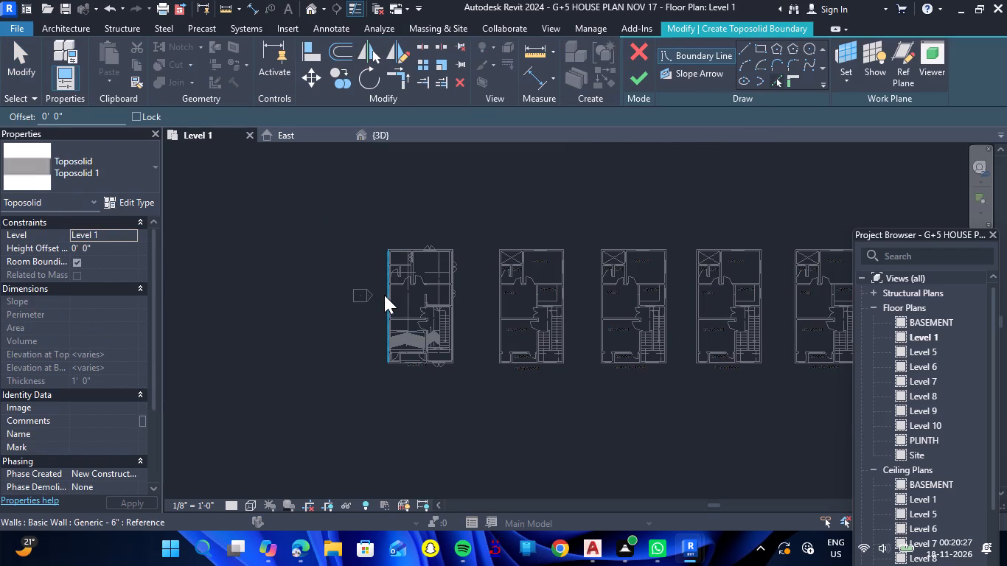
{"action": "left_click", "coordinate": [384, 295]}
{"action": "scroll", "coordinate": [403, 254], "scroll_direction": "up", "scroll_amount": 6}
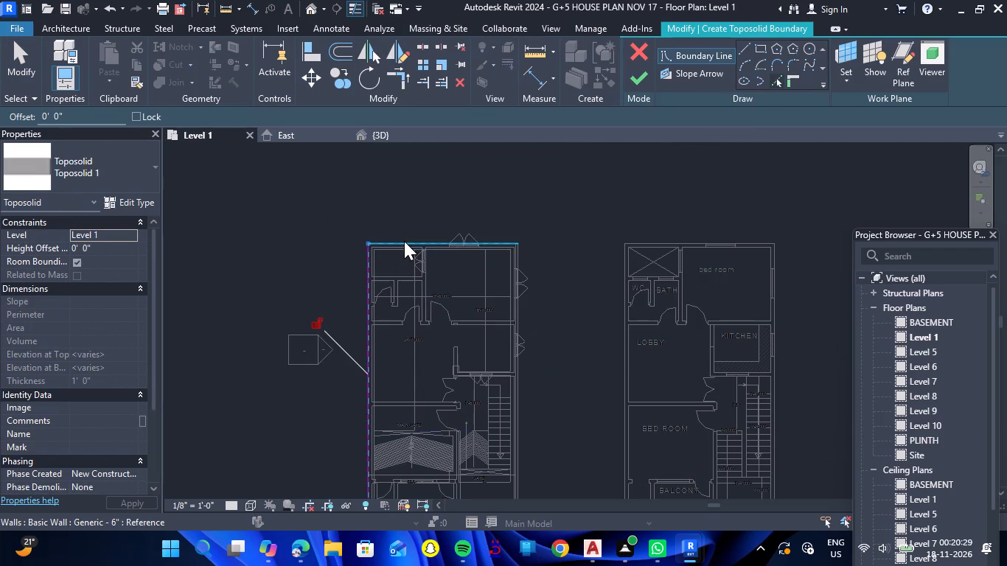
{"action": "left_click", "coordinate": [404, 241]}
{"action": "left_click", "coordinate": [520, 315]}
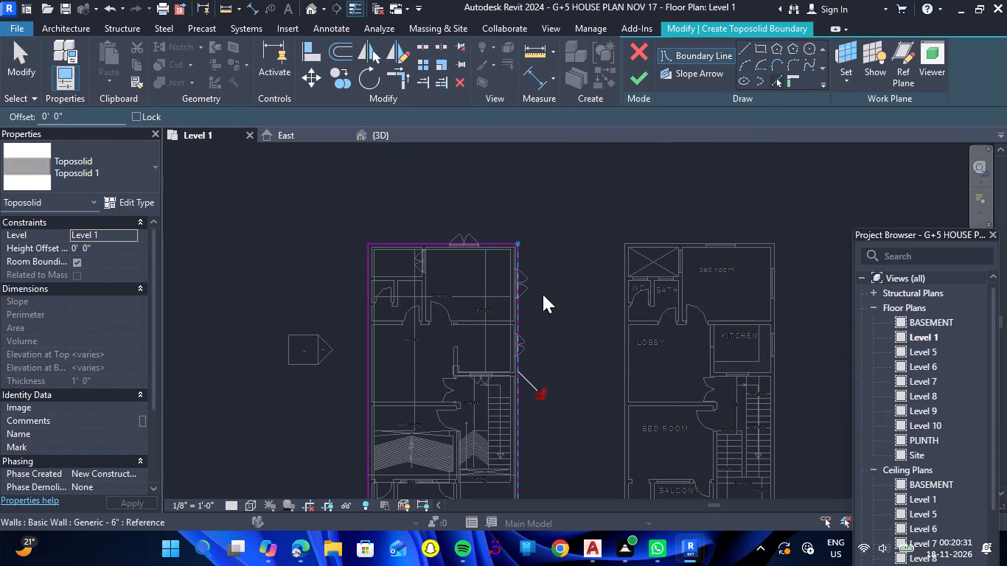
{"action": "scroll", "coordinate": [544, 293], "scroll_direction": "down", "scroll_amount": 5}
{"action": "scroll", "coordinate": [516, 416], "scroll_direction": "up", "scroll_amount": 14}
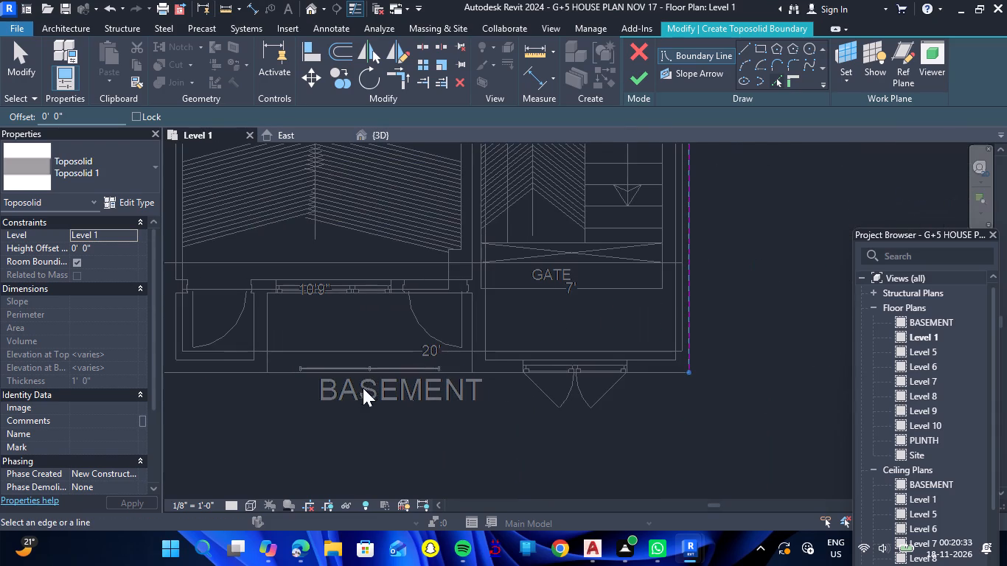
{"action": "left_click", "coordinate": [279, 377]}
{"action": "scroll", "coordinate": [284, 420], "scroll_direction": "down", "scroll_amount": 6}
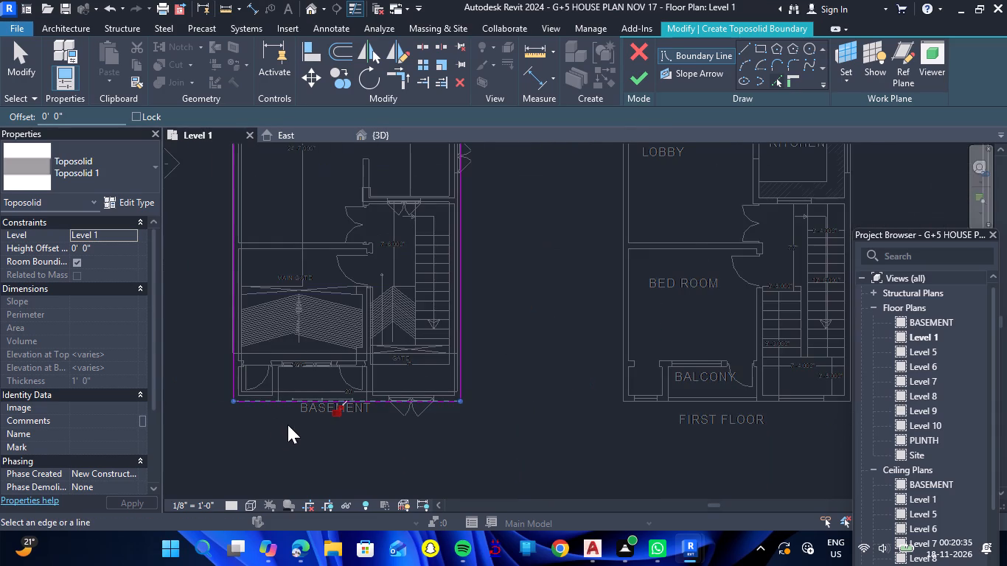
{"action": "scroll", "coordinate": [279, 428], "scroll_direction": "down", "scroll_amount": 2}
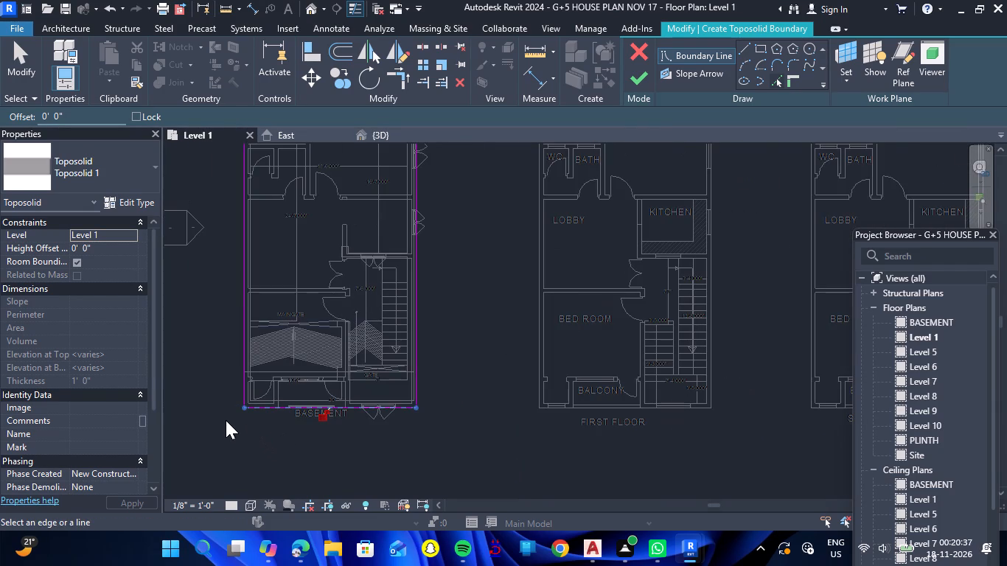
{"action": "key", "text": "Escape"}
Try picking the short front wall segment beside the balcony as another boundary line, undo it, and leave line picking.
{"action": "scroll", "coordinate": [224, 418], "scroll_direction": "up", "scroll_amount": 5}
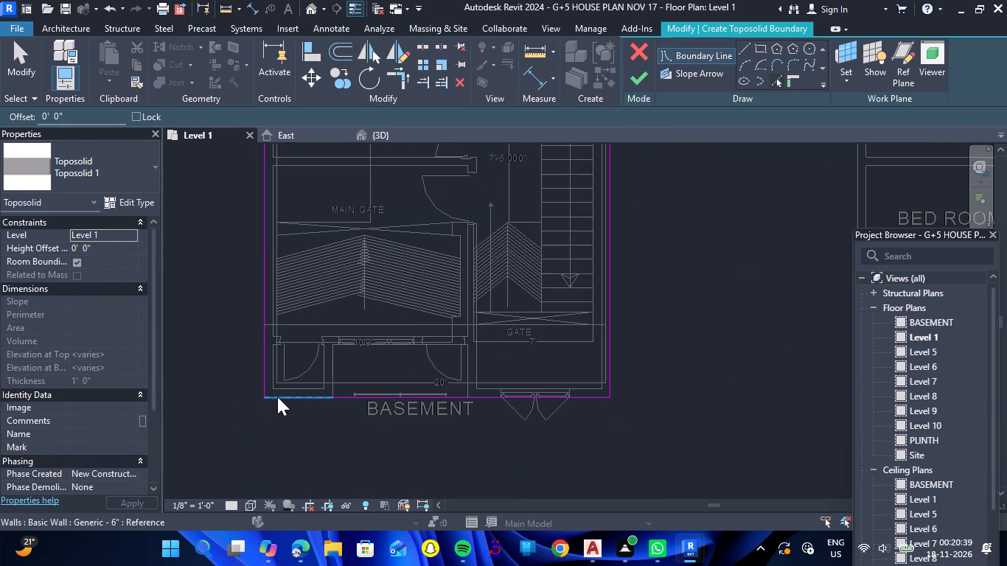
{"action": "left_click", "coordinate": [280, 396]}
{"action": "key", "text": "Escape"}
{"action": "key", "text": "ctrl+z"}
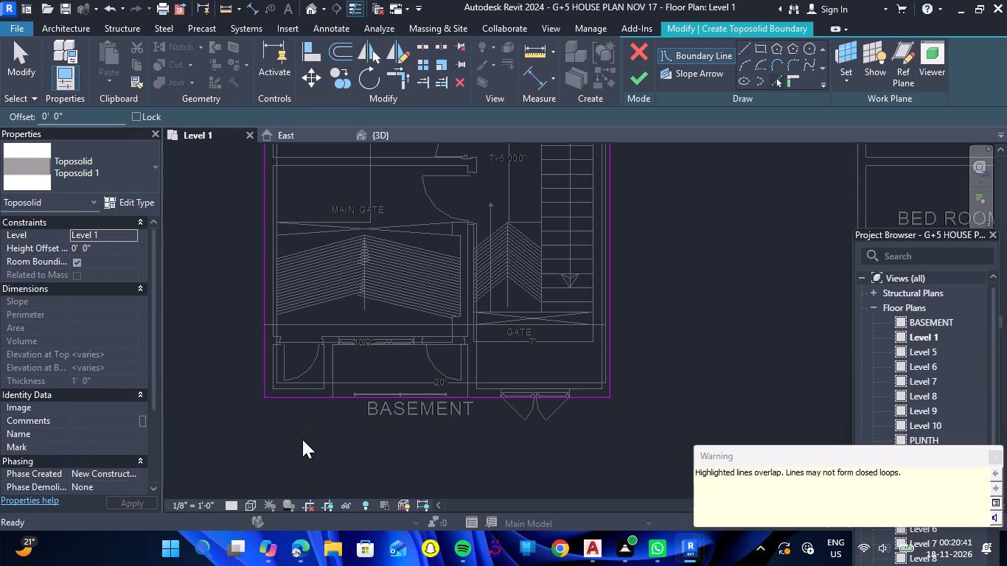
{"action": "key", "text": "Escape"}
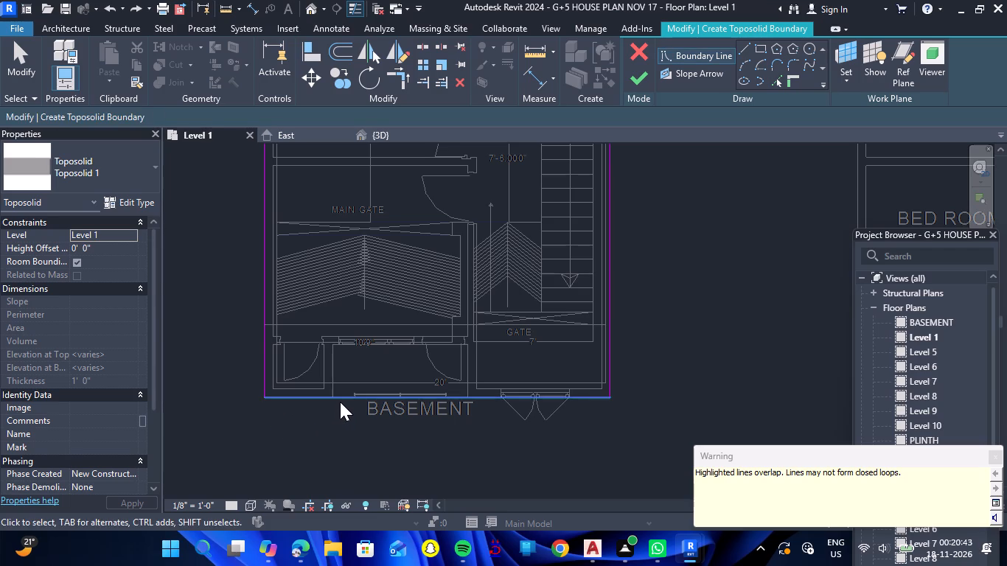
Nudge the toposolid's front boundary line outward, away from the house's front wall.
{"action": "left_click", "coordinate": [340, 402]}
{"action": "key", "text": "Down"}
{"action": "key", "text": "Down"}
{"action": "key", "text": "Down"}
{"action": "key", "text": "Down"}
{"action": "key", "text": "Down"}
{"action": "key", "text": "Down"}
{"action": "key", "text": "Down"}
{"action": "key", "text": "Down"}
{"action": "key", "text": "Down"}
{"action": "key", "text": "Down"}
{"action": "key", "text": "Down"}
{"action": "key", "text": "Down"}
{"action": "key", "text": "Down"}
{"action": "key", "text": "Down"}
{"action": "key", "text": "Down"}
{"action": "key", "text": "Down"}
{"action": "key", "text": "Down"}
{"action": "key", "text": "Down"}
{"action": "key", "text": "Down"}
{"action": "key", "text": "Down"}
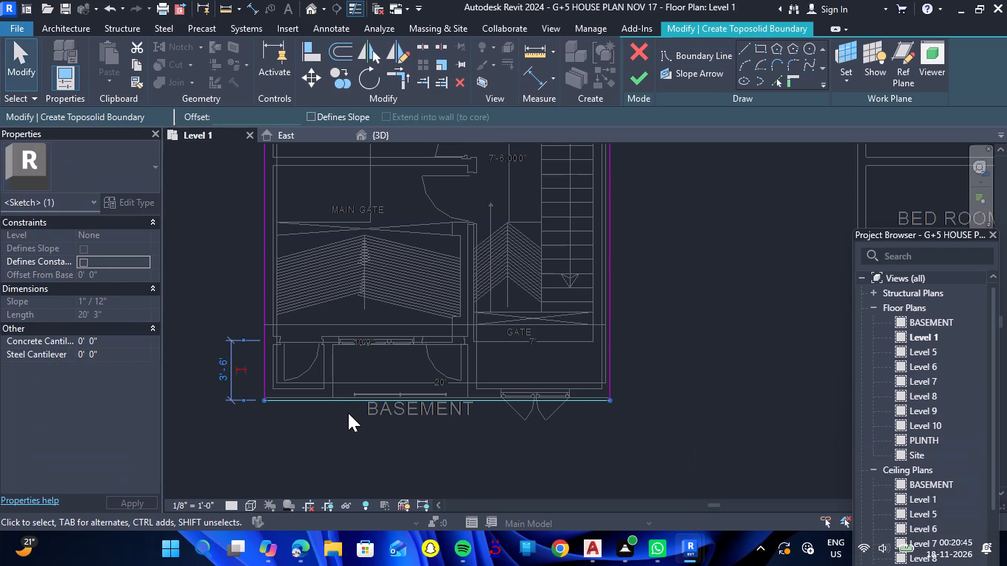
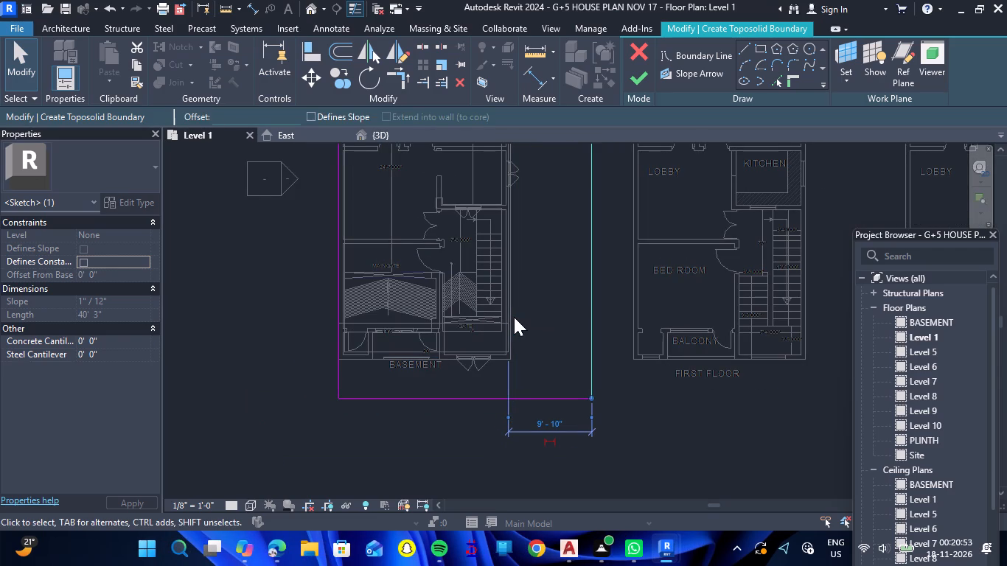
Set the staircase-side toposolid boundary line 10' from the basement plan's side wall.
{"action": "key", "text": "Left"}
{"action": "key", "text": "Left"}
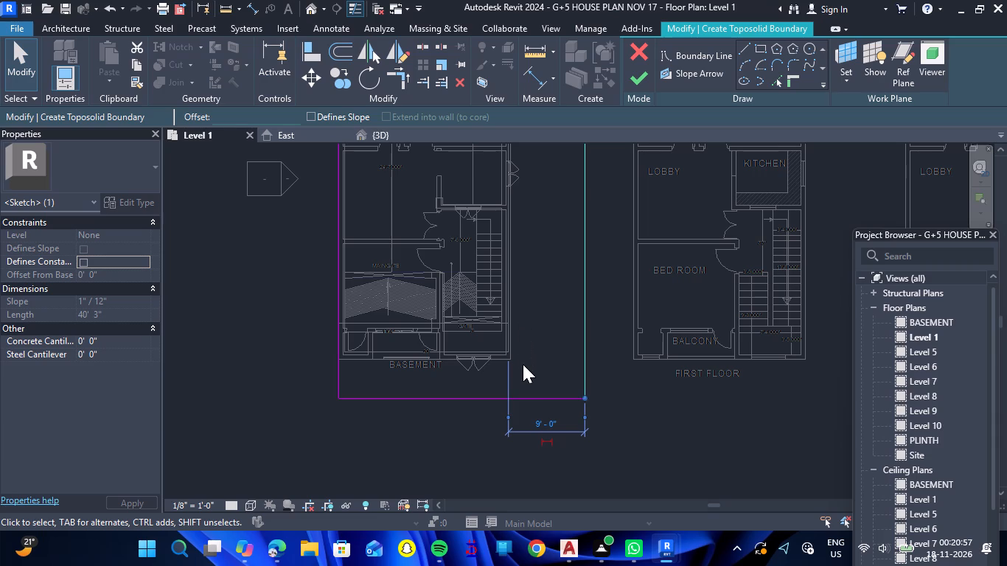
{"action": "left_click", "coordinate": [545, 419]}
{"action": "type", "text": "10'"}
{"action": "key", "text": "Return"}
Set the front toposolid boundary line 10' from the basement plan's front wall.
{"action": "left_click", "coordinate": [527, 397]}
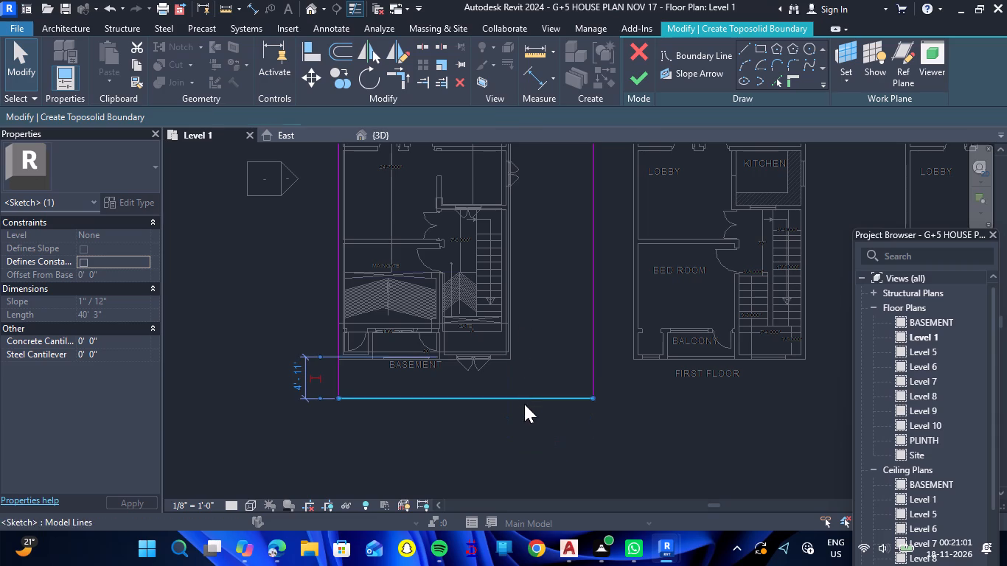
{"action": "left_click", "coordinate": [298, 374]}
{"action": "type", "text": "10'"}
{"action": "key", "text": "Return"}
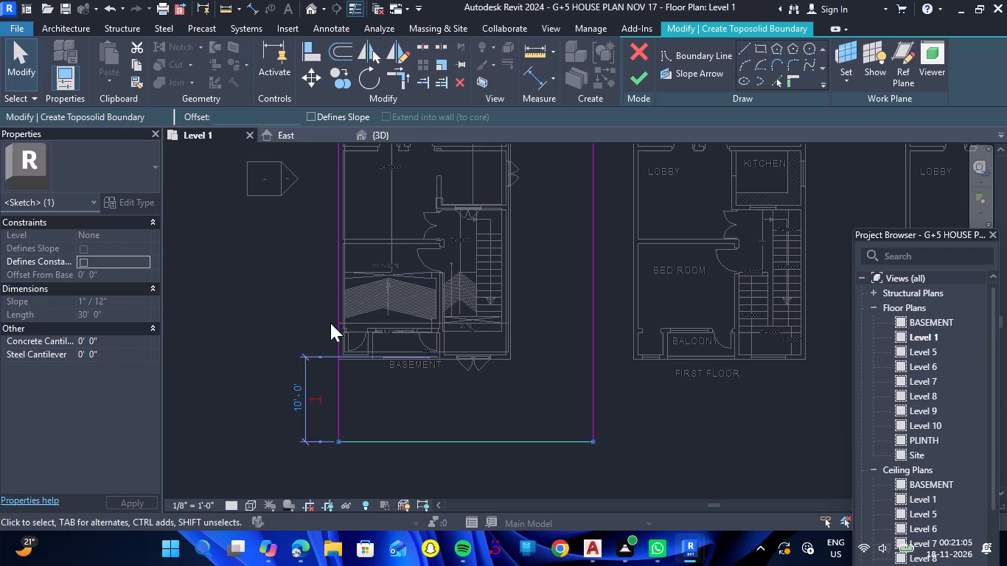
Move the boundary line on the side opposite the staircase outward, setting it 10' from the basement plan's side wall.
{"action": "left_click", "coordinate": [338, 322]}
{"action": "scroll", "coordinate": [361, 387], "scroll_direction": "down", "scroll_amount": 7}
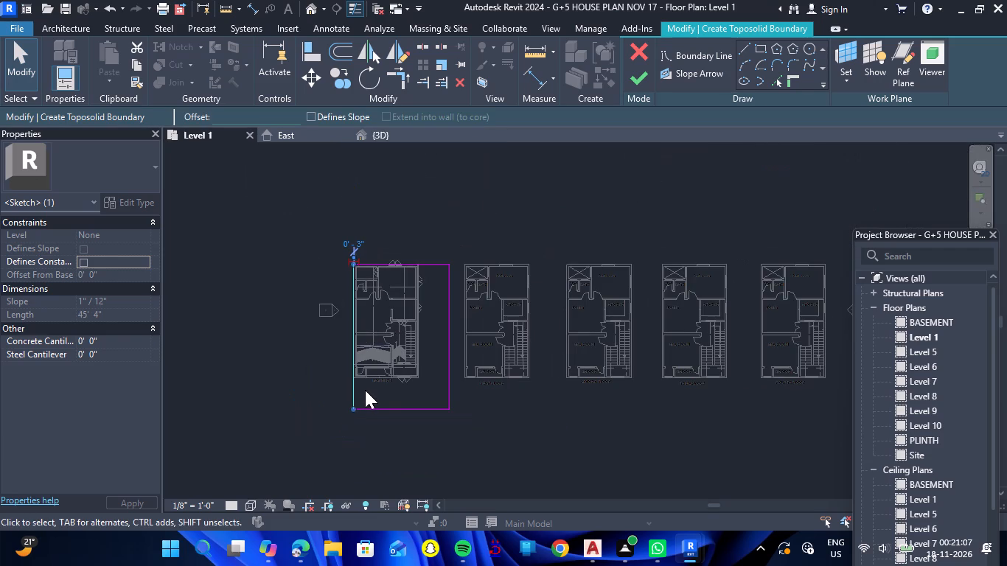
{"action": "scroll", "coordinate": [359, 247], "scroll_direction": "up", "scroll_amount": 5}
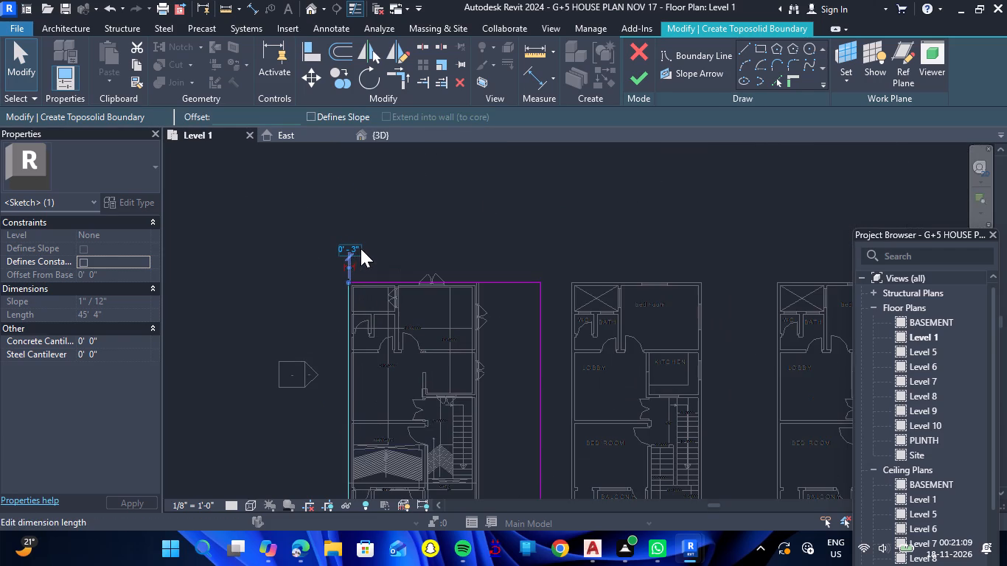
{"action": "key", "text": "Left"}
{"action": "key", "text": "Left"}
{"action": "key", "text": "Left"}
{"action": "key", "text": "Left"}
{"action": "key", "text": "Left"}
{"action": "key", "text": "Left"}
{"action": "key", "text": "Left"}
{"action": "key", "text": "Left"}
{"action": "key", "text": "Left"}
{"action": "key", "text": "Left"}
{"action": "key", "text": "Left"}
{"action": "key", "text": "Left"}
{"action": "key", "text": "Left"}
{"action": "key", "text": "Left"}
{"action": "key", "text": "Left"}
{"action": "key", "text": "Left"}
{"action": "key", "text": "Left"}
{"action": "key", "text": "Left"}
{"action": "key", "text": "Left"}
{"action": "key", "text": "Left"}
{"action": "scroll", "coordinate": [360, 249], "scroll_direction": "up", "scroll_amount": 1}
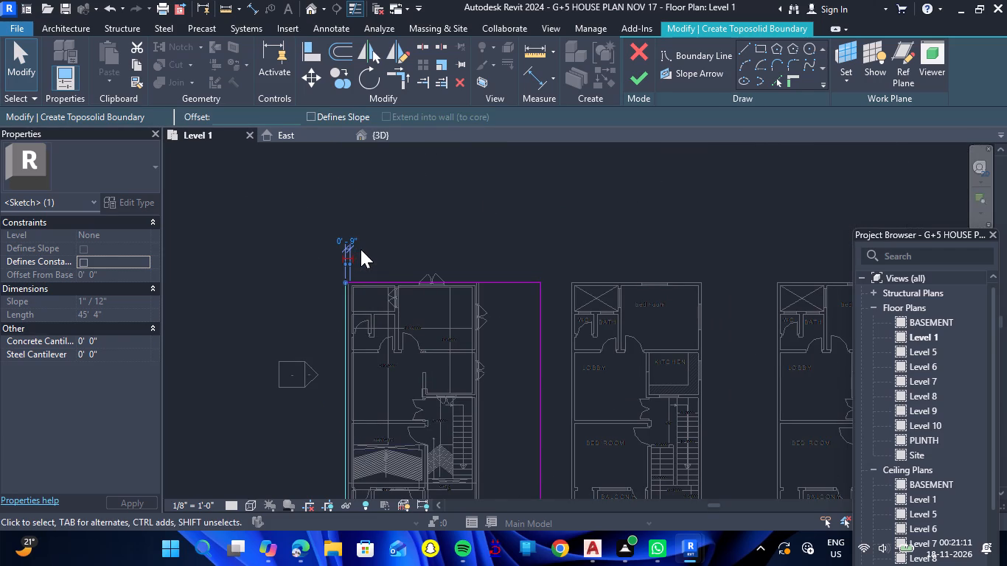
{"action": "left_click", "coordinate": [318, 250]}
{"action": "key", "text": "1"}
{"action": "key", "text": "apostrophe"}
{"action": "key", "text": "Return"}
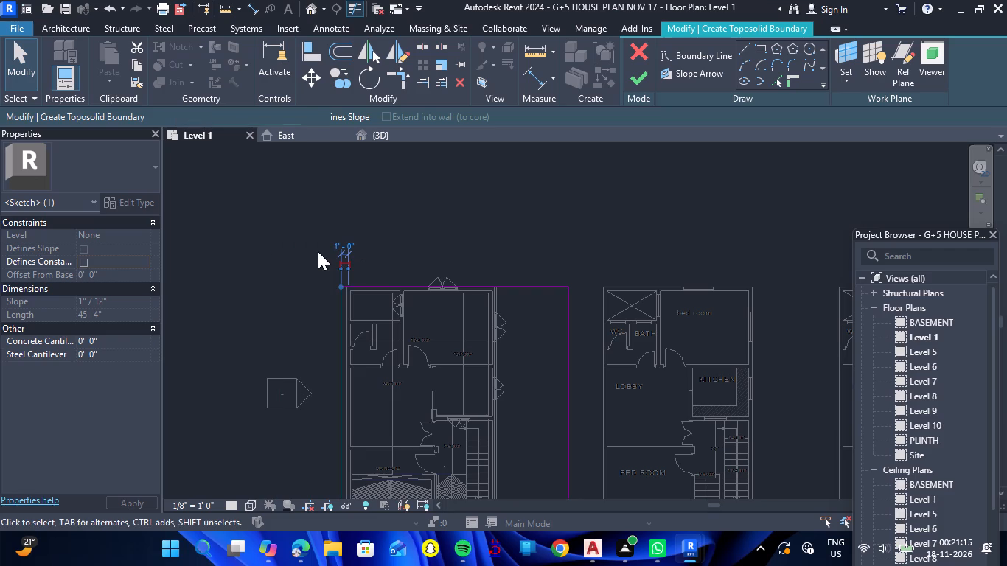
{"action": "left_click", "coordinate": [339, 245]}
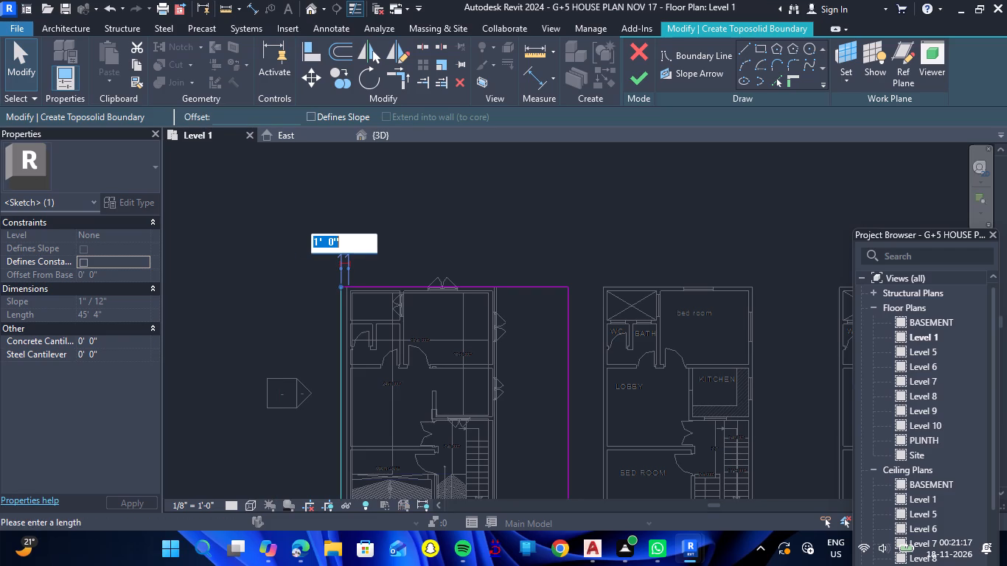
{"action": "type", "text": "10"}
{"action": "key", "text": "apostrophe"}
{"action": "key", "text": "Return"}
Set the rear toposolid boundary line 10' from the basement plan's rear wall.
{"action": "left_click", "coordinate": [521, 284]}
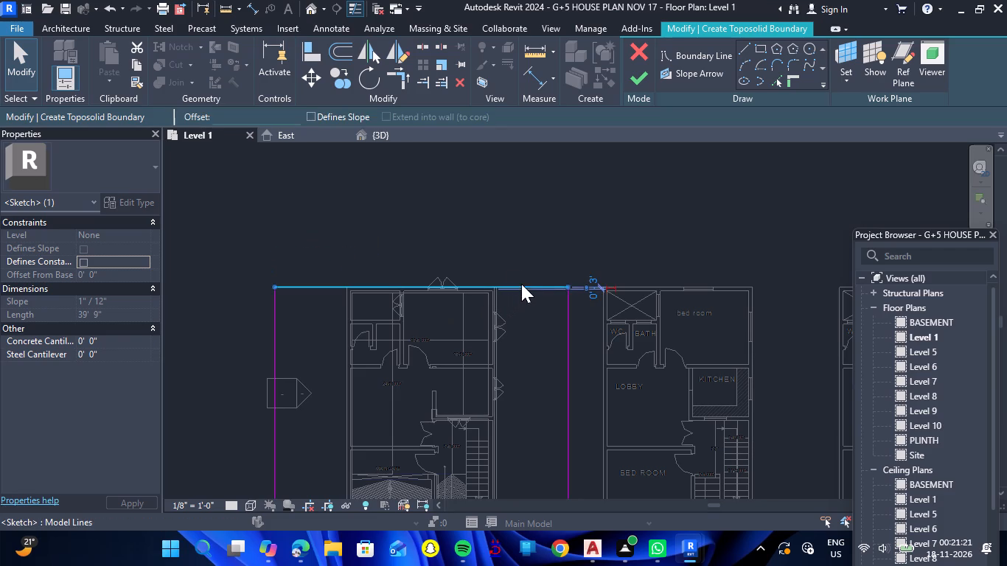
{"action": "left_click", "coordinate": [589, 295]}
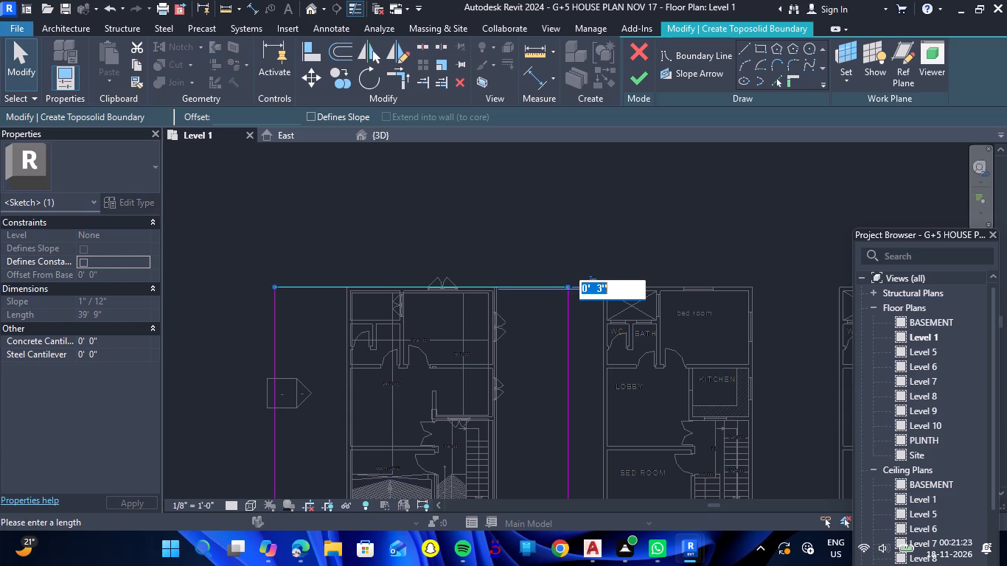
{"action": "type", "text": "10'"}
{"action": "key", "text": "Return"}
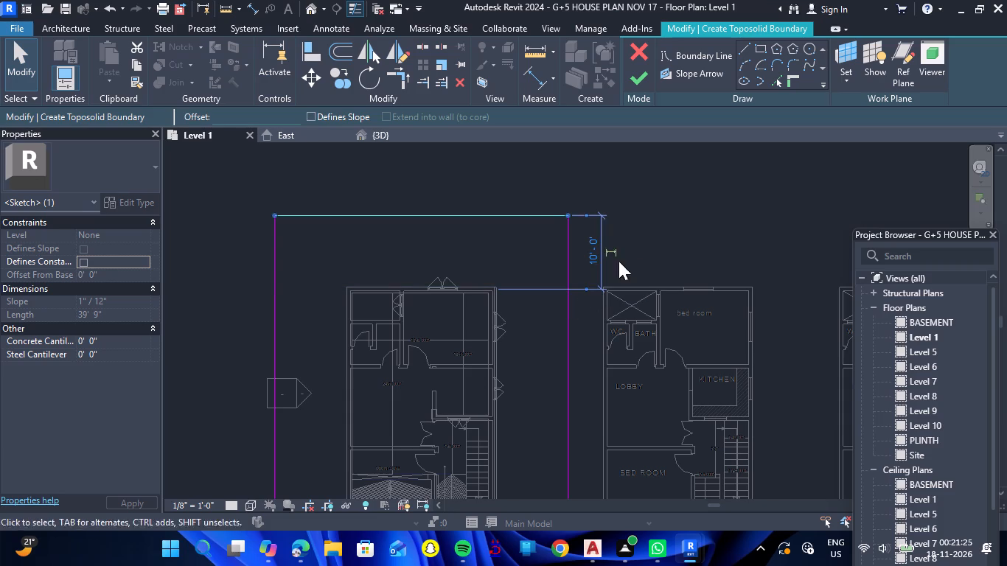
{"action": "left_click", "coordinate": [638, 248]}
{"action": "scroll", "coordinate": [639, 248], "scroll_direction": "down", "scroll_amount": 5}
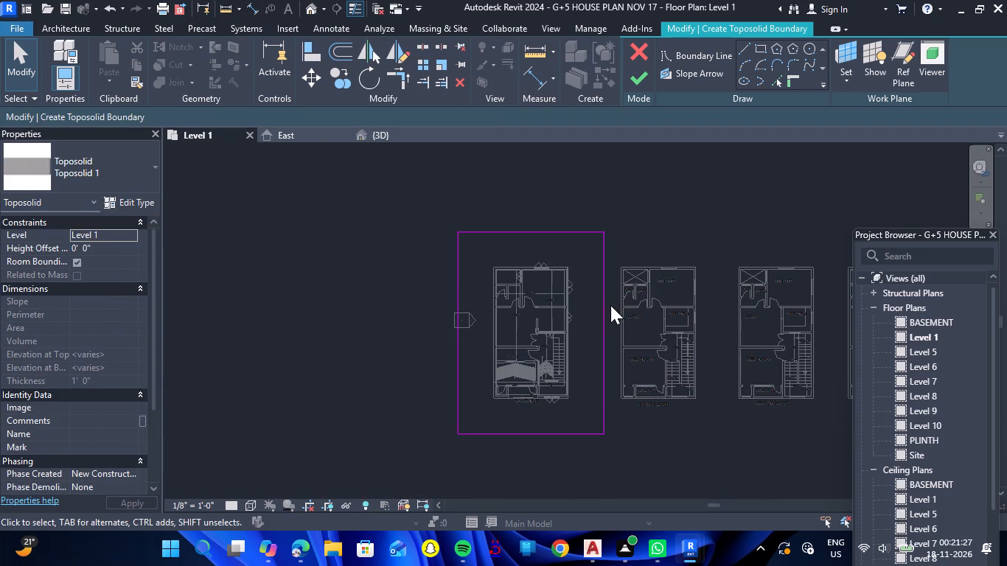
Set the toposolid's level constraint to BASEMENT and check the available toposolid types.
{"action": "left_click", "coordinate": [153, 161]}
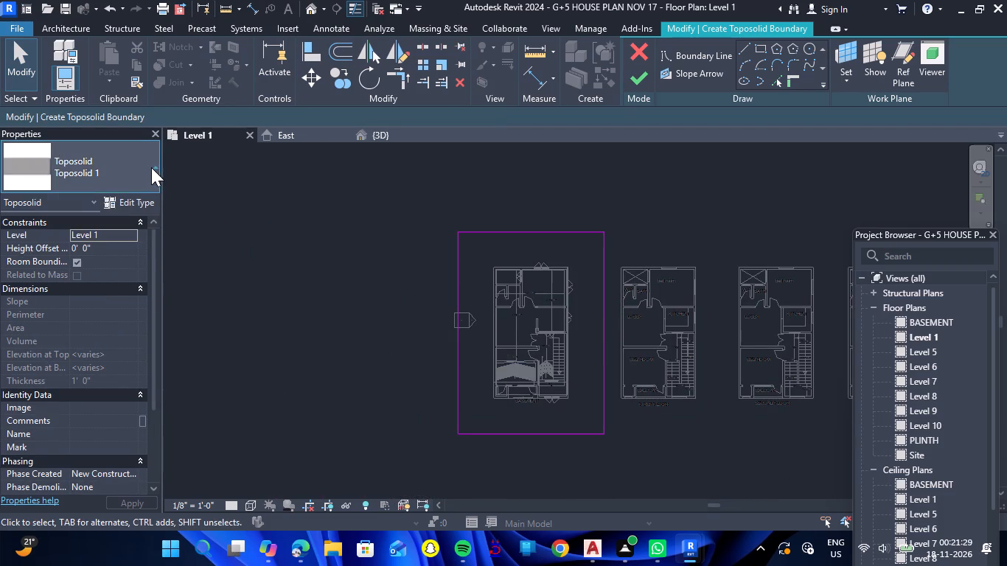
{"action": "left_click", "coordinate": [156, 170]}
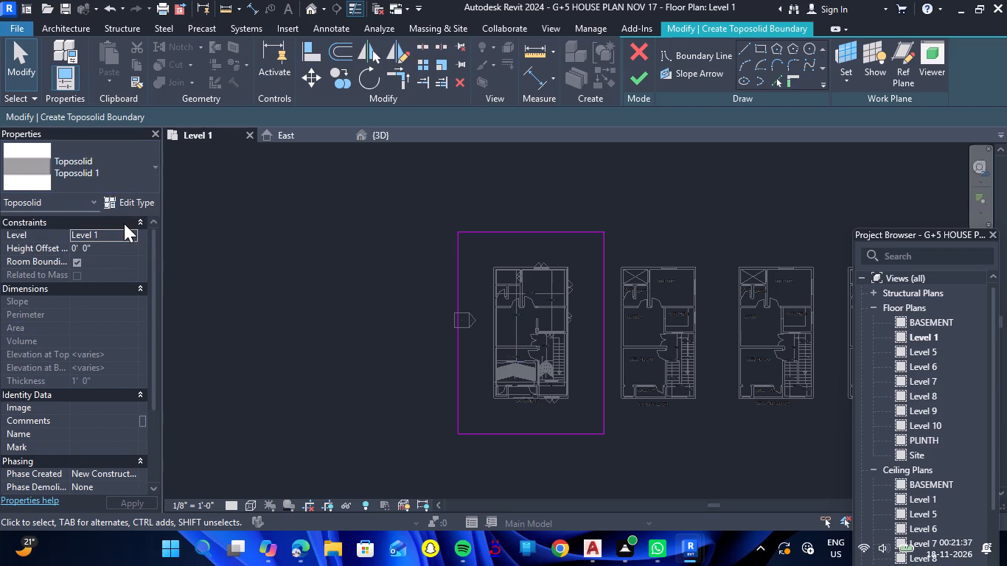
{"action": "left_click", "coordinate": [133, 235]}
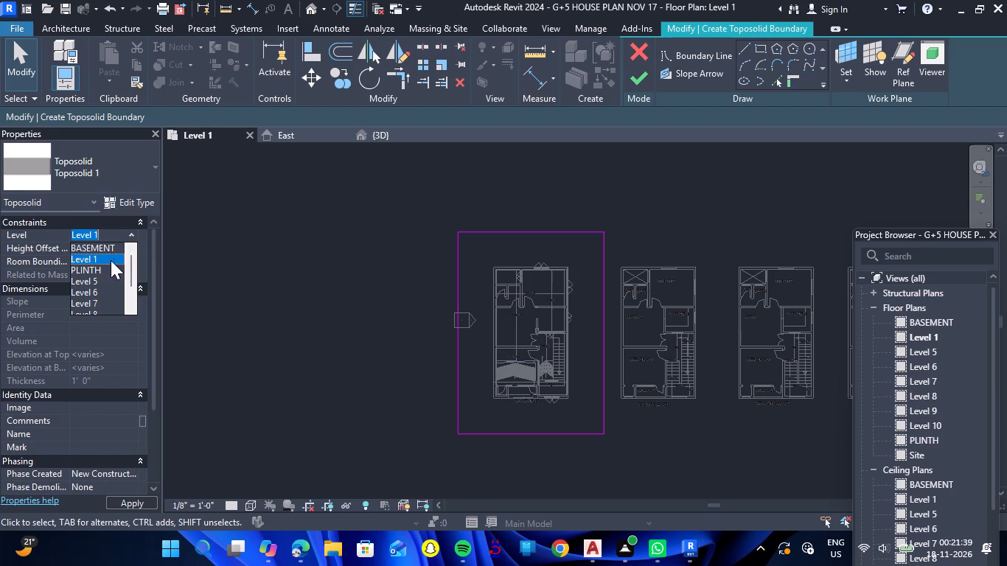
{"action": "double_click", "coordinate": [102, 245]}
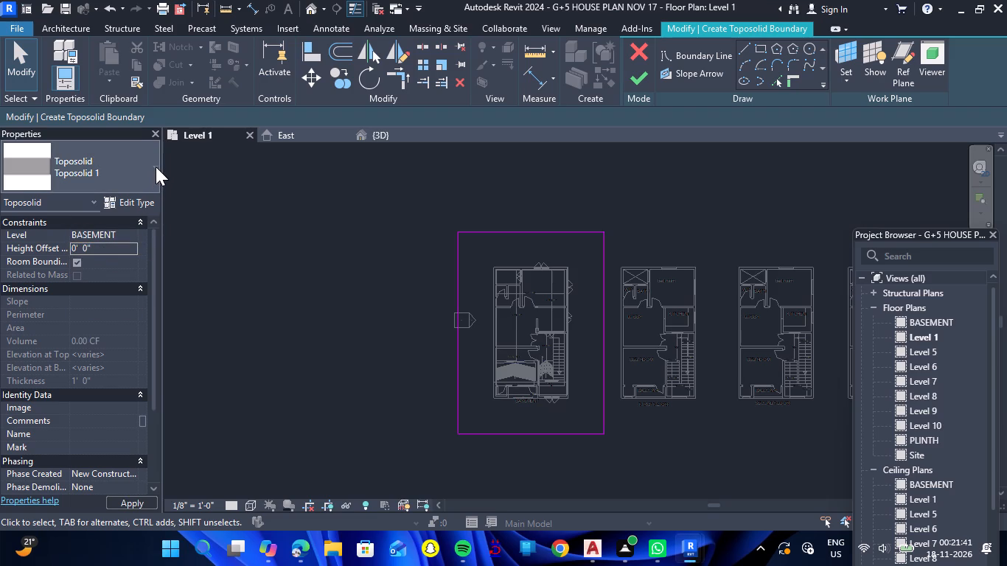
{"action": "left_click", "coordinate": [156, 167]}
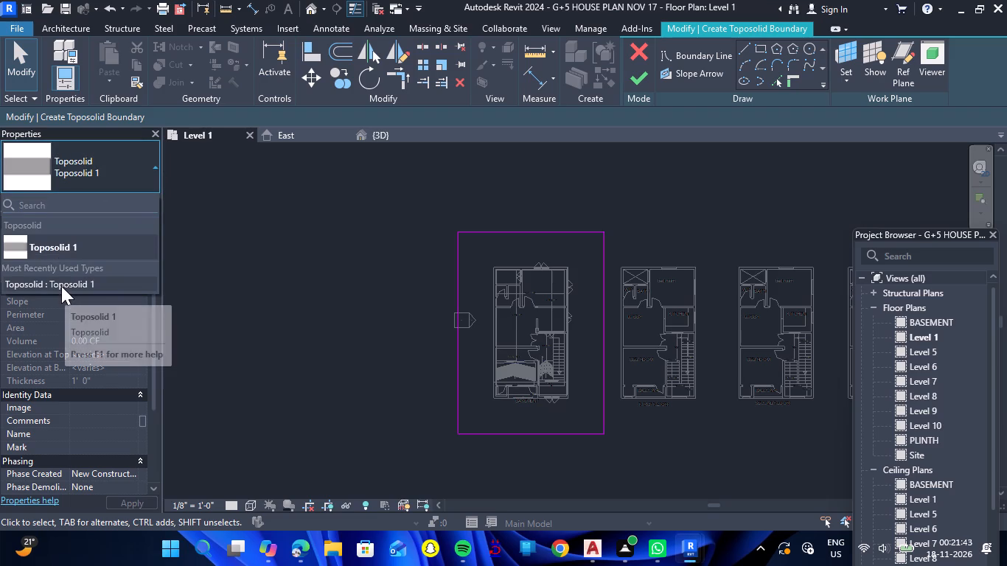
{"action": "left_click", "coordinate": [183, 270]}
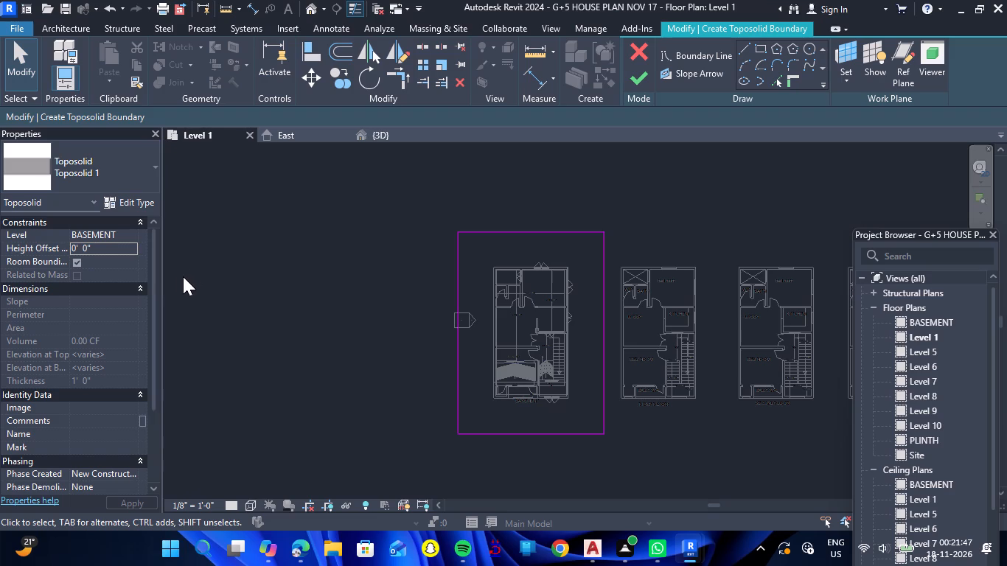
Duplicate the Toposolid 1 type under the name BASEMENT.
{"action": "left_click", "coordinate": [117, 203]}
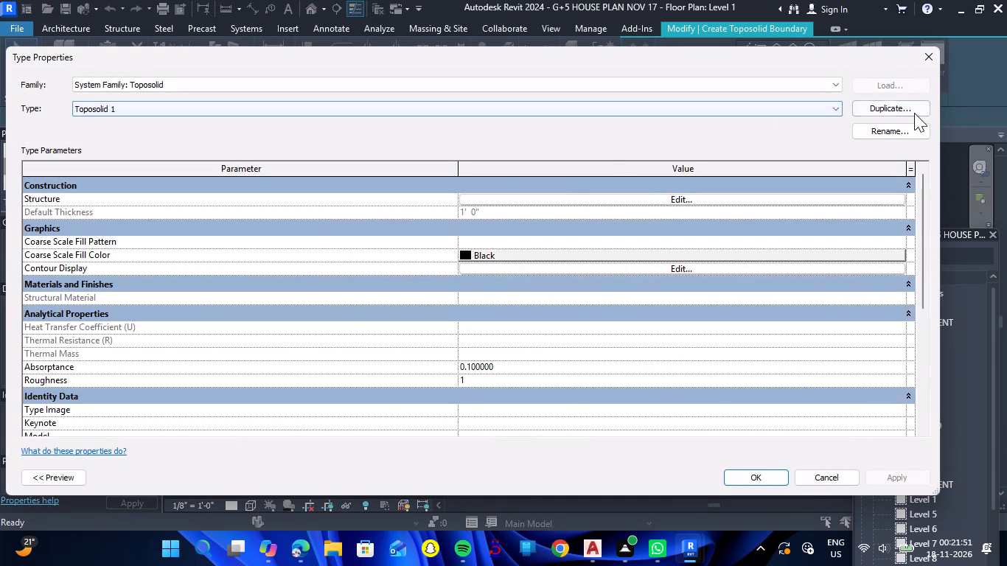
{"action": "left_click", "coordinate": [910, 112]}
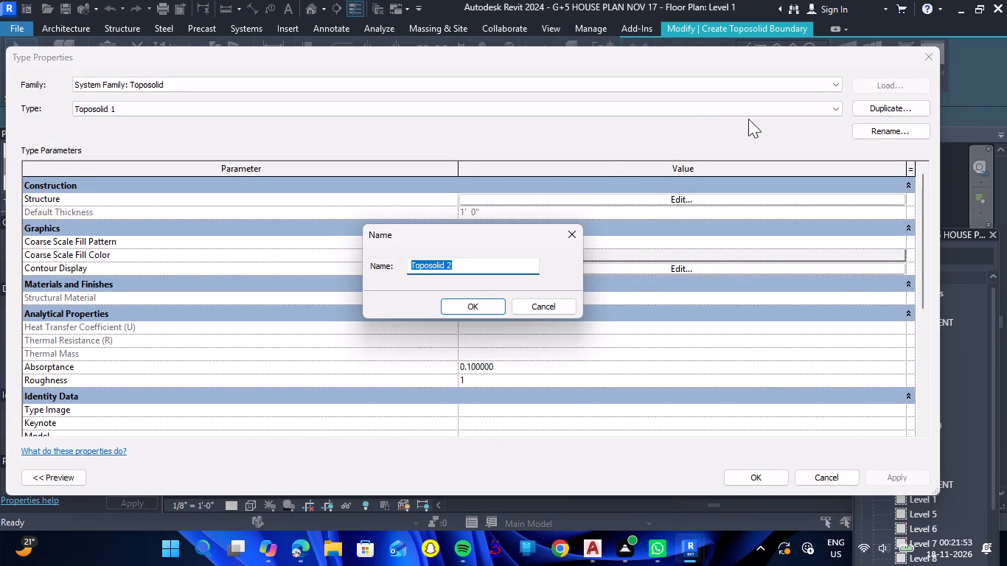
{"action": "key", "text": "BackSpace"}
{"action": "type", "text": "BASEMENT"}
{"action": "key", "text": "space"}
{"action": "key", "text": "Return"}
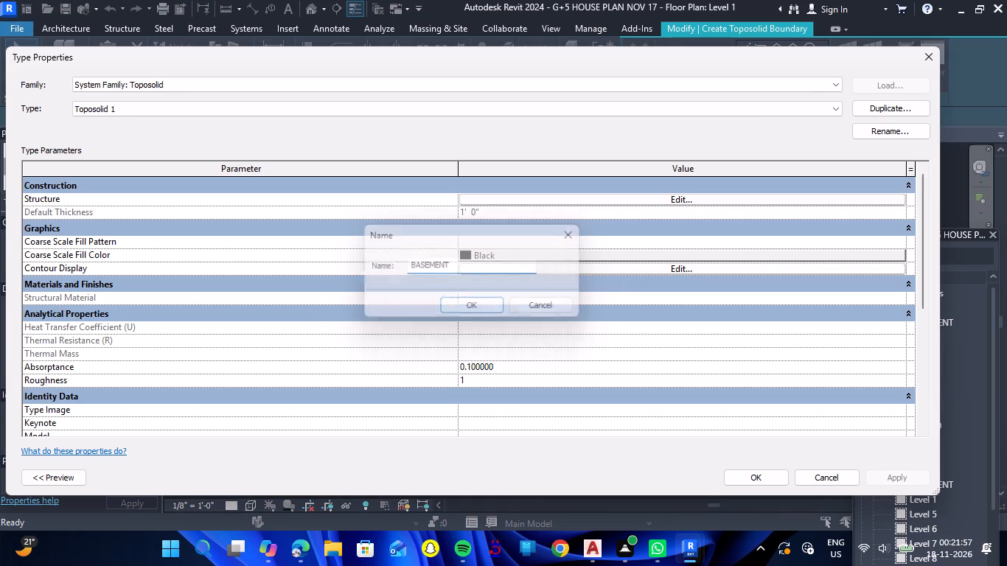
In the BASEMENT type's layer assembly, set the structure layer's thickness to 5'.
{"action": "left_click", "coordinate": [697, 197]}
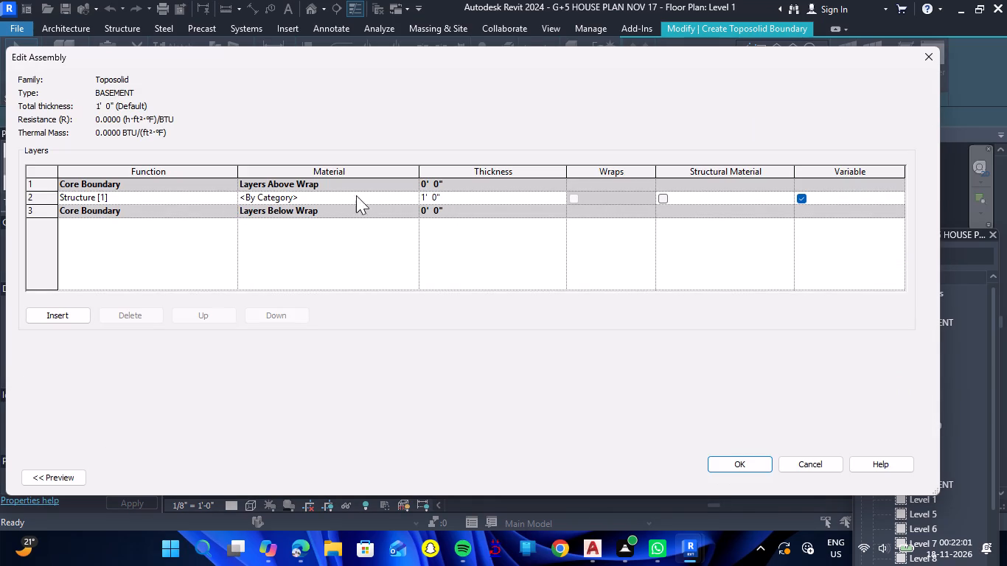
{"action": "left_click", "coordinate": [447, 196]}
{"action": "key", "text": "BackSpace"}
{"action": "key", "text": "BackSpace"}
{"action": "key", "text": "BackSpace"}
{"action": "key", "text": "BackSpace"}
{"action": "key", "text": "BackSpace"}
{"action": "key", "text": "BackSpace"}
{"action": "key", "text": "BackSpace"}
{"action": "key", "text": "BackSpace"}
{"action": "key", "text": "BackSpace"}
{"action": "type", "text": "5\""}
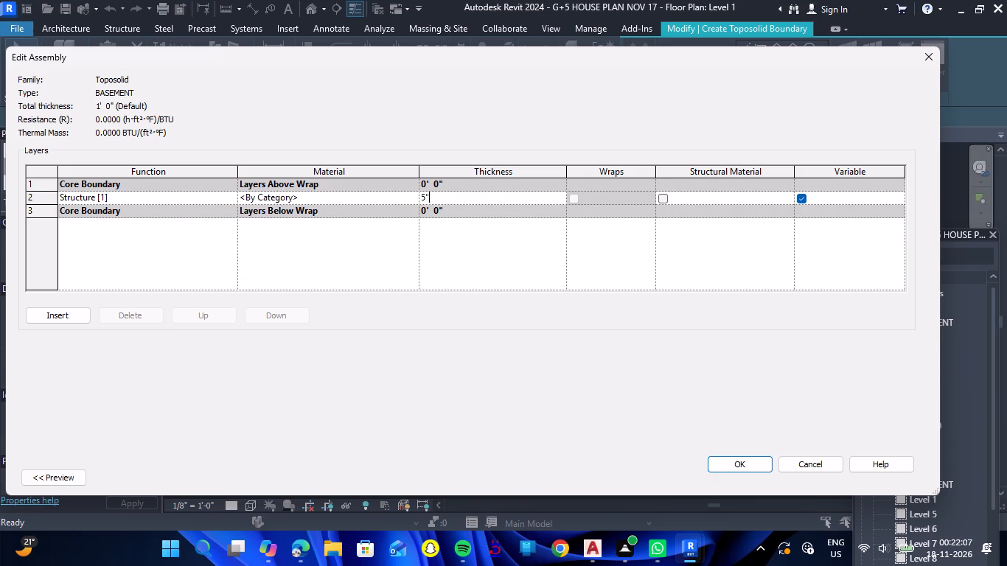
{"action": "key", "text": "BackSpace"}
{"action": "key", "text": "apostrophe"}
{"action": "key", "text": "Return"}
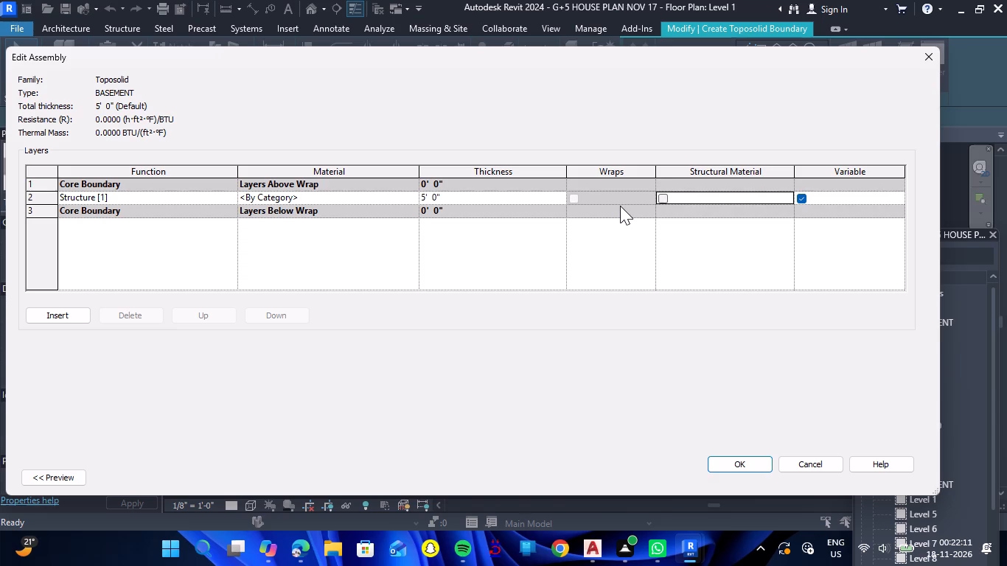
Insert a new structure layer above the 5' layer in the assembly.
{"action": "left_click", "coordinate": [70, 317]}
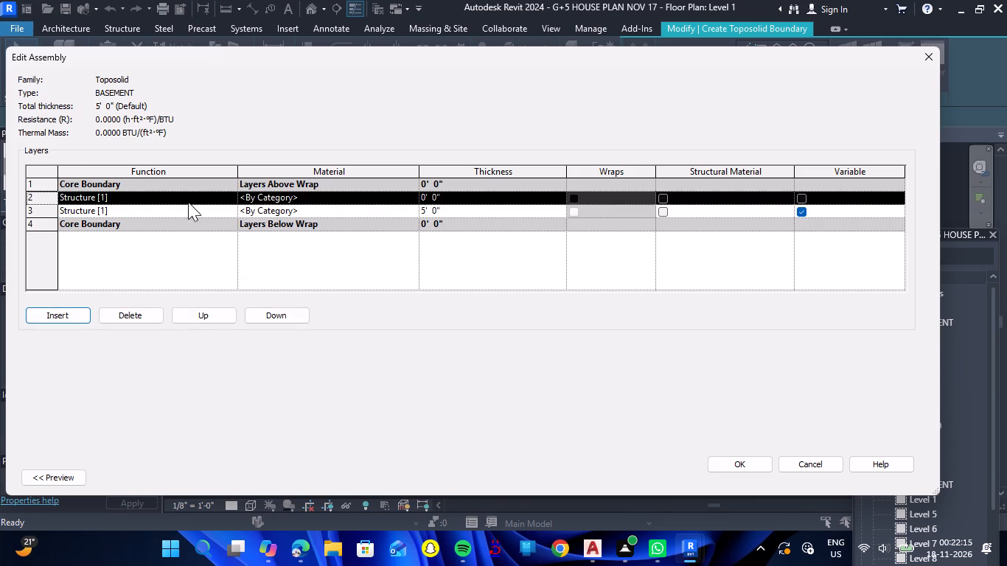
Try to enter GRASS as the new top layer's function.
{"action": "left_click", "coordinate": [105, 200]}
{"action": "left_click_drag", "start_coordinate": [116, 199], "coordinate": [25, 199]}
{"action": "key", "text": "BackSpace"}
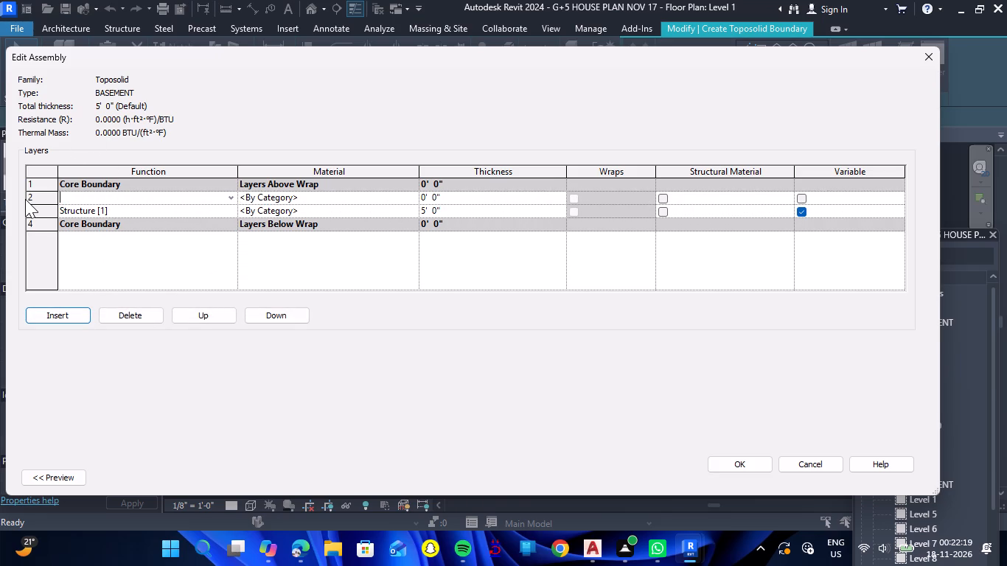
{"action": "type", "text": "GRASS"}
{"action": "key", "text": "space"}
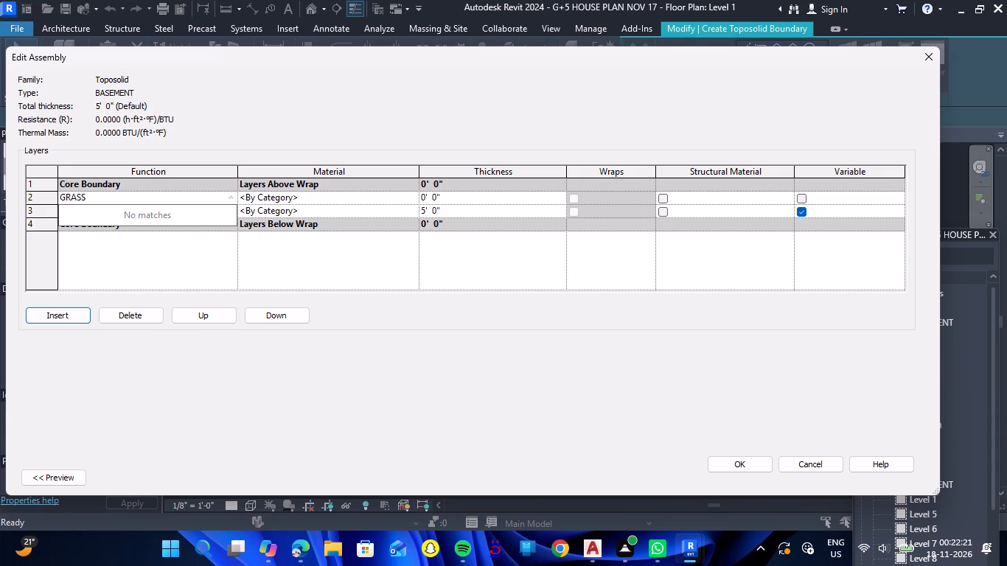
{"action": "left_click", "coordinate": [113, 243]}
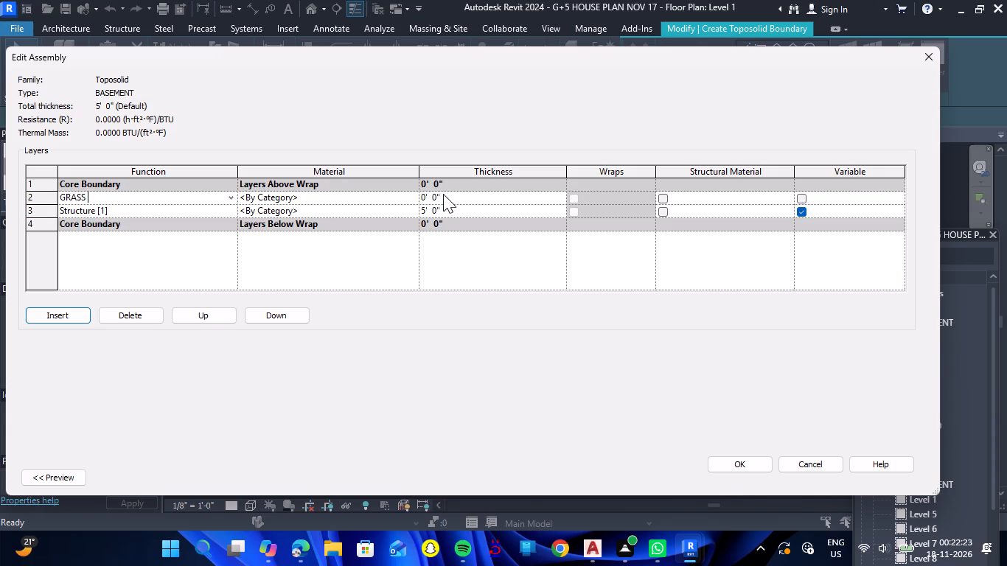
Set the new top structure layer's thickness to 2'.
{"action": "left_click", "coordinate": [443, 194]}
{"action": "key", "text": "BackSpace"}
{"action": "key", "text": "BackSpace"}
{"action": "key", "text": "BackSpace"}
{"action": "key", "text": "BackSpace"}
{"action": "key", "text": "BackSpace"}
{"action": "key", "text": "BackSpace"}
{"action": "key", "text": "BackSpace"}
{"action": "key", "text": "BackSpace"}
{"action": "key", "text": "BackSpace"}
{"action": "key", "text": "BackSpace"}
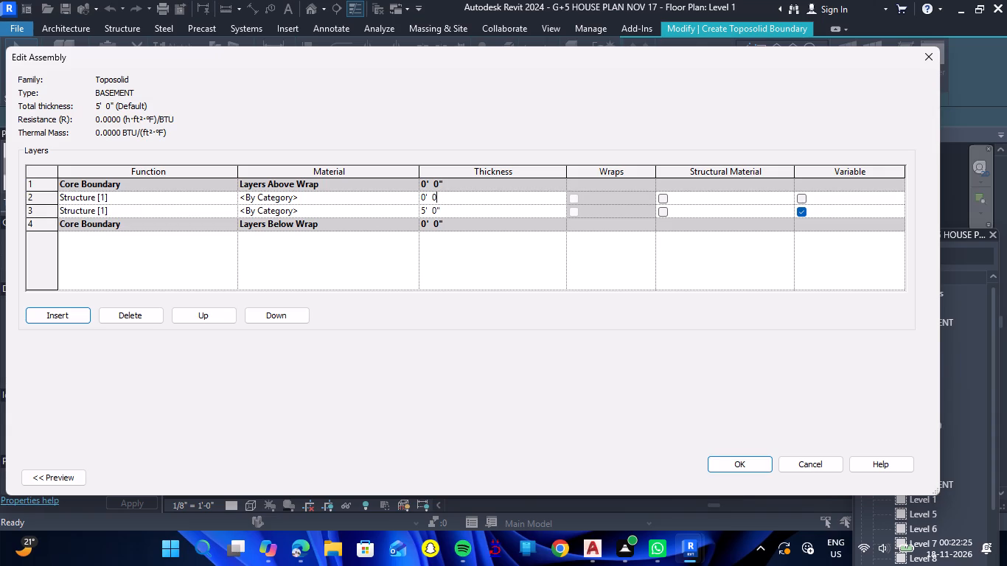
{"action": "type", "text": "2\""}
{"action": "key", "text": "BackSpace"}
{"action": "key", "text": "apostrophe"}
{"action": "key", "text": "Return"}
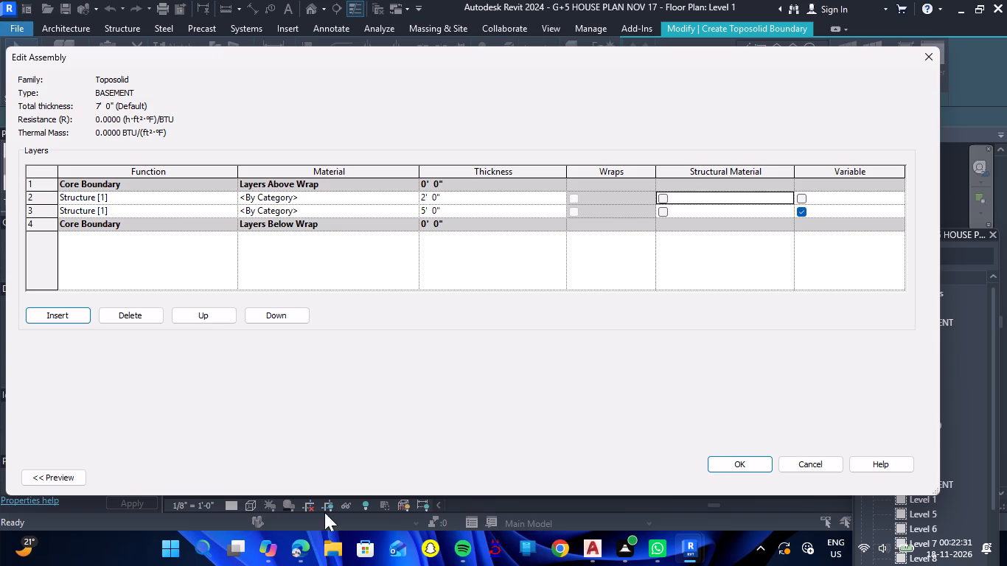
Open the material selection for the 5' structure layer and search the project materials for GRAVEL.
{"action": "left_click", "coordinate": [414, 214]}
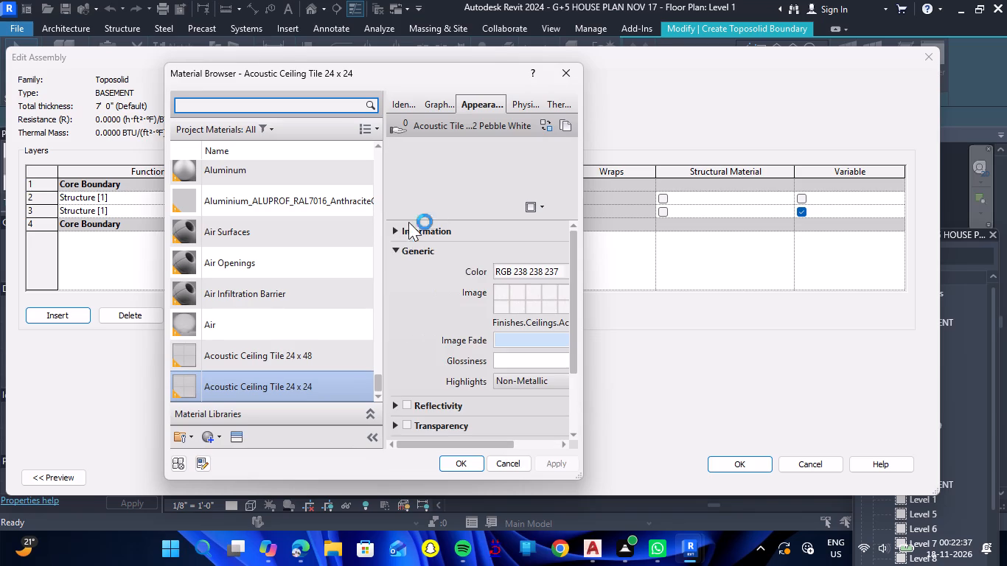
{"action": "left_click", "coordinate": [265, 99]}
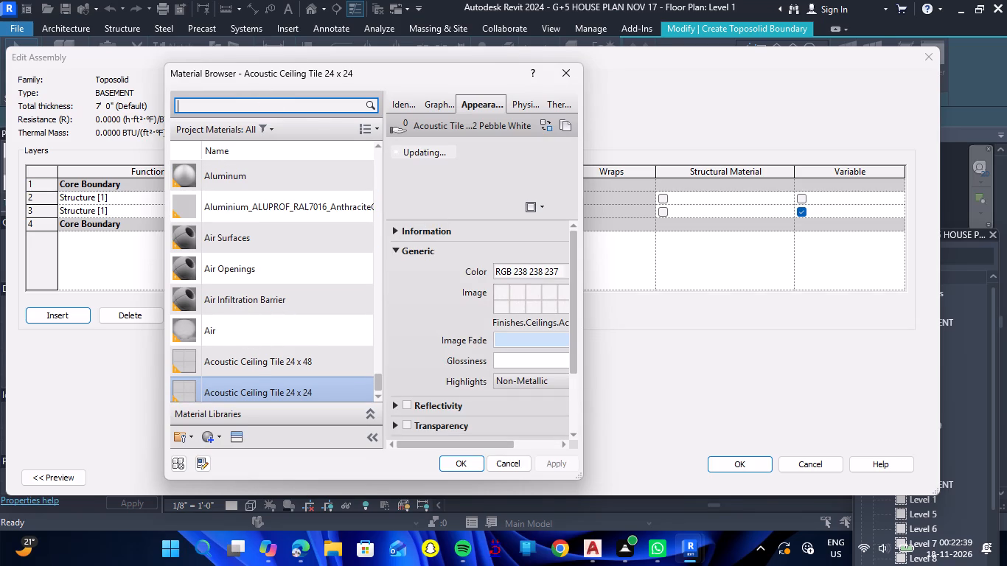
{"action": "type", "text": "GRAVE"}
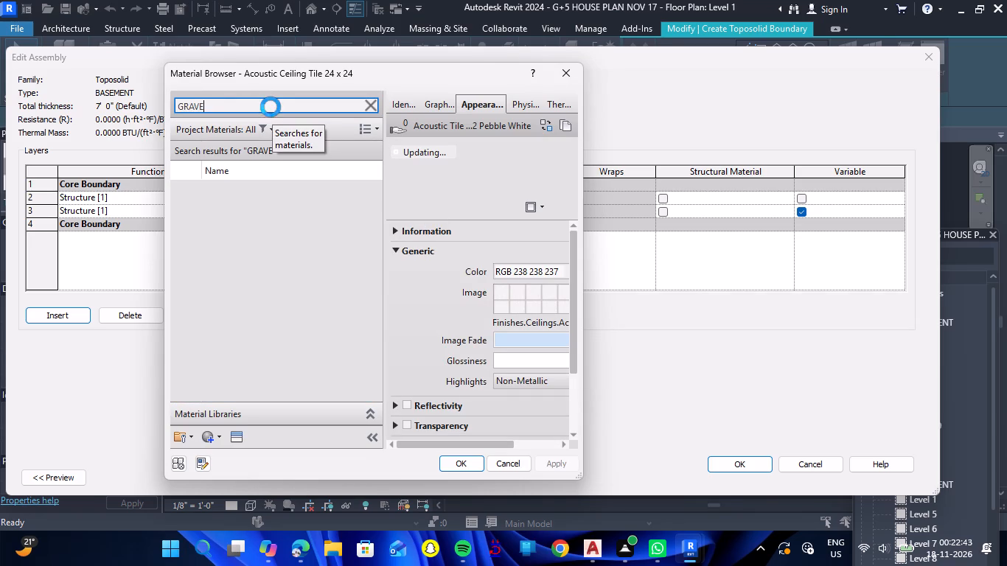
{"action": "key", "text": "l"}
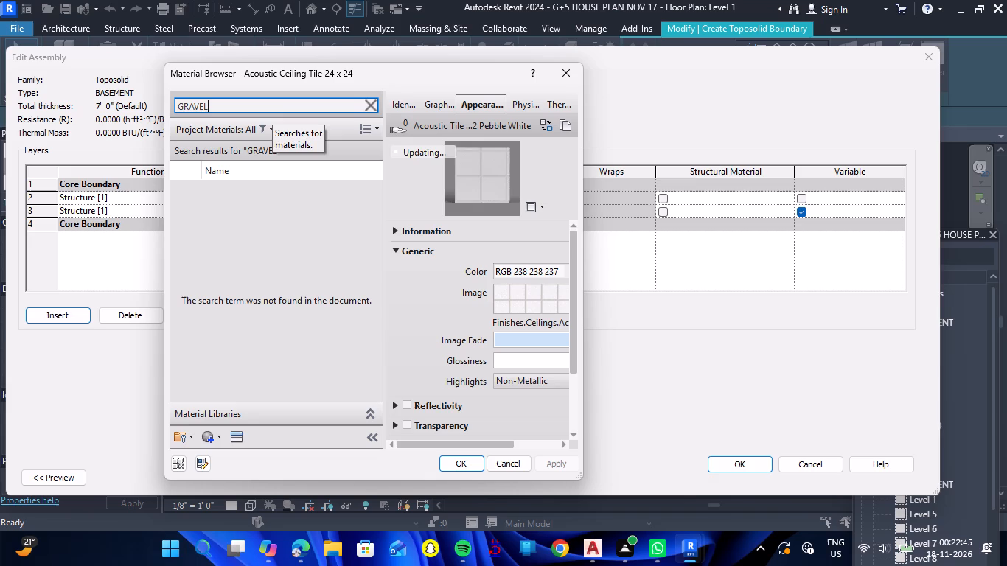
Create a new material and name it GRAVEL.
{"action": "left_click", "coordinate": [221, 437]}
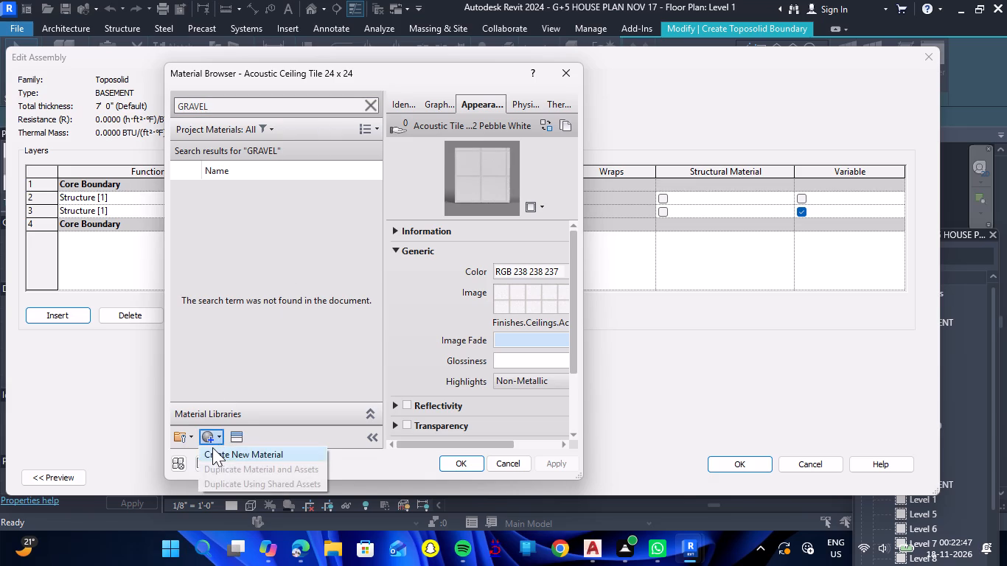
{"action": "left_click", "coordinate": [212, 452]}
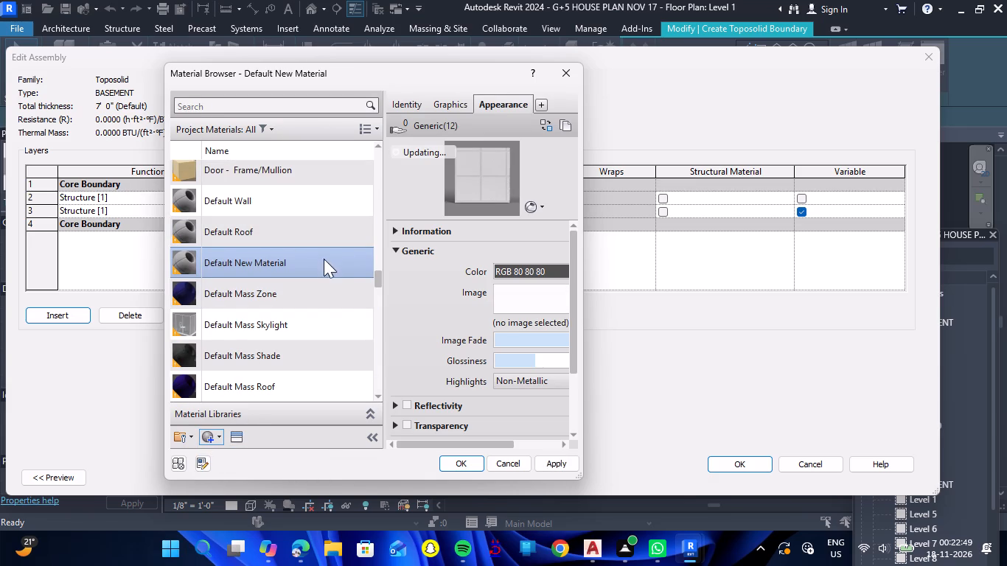
{"action": "right_click", "coordinate": [316, 266]}
{"action": "left_click", "coordinate": [349, 321]}
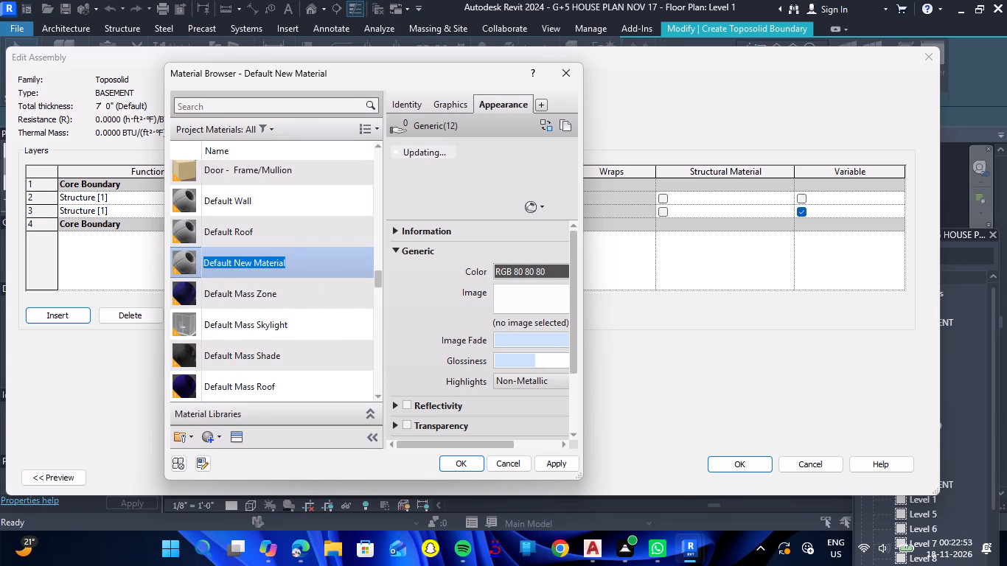
{"action": "key", "text": "BackSpace"}
{"action": "type", "text": "GRAVEL"}
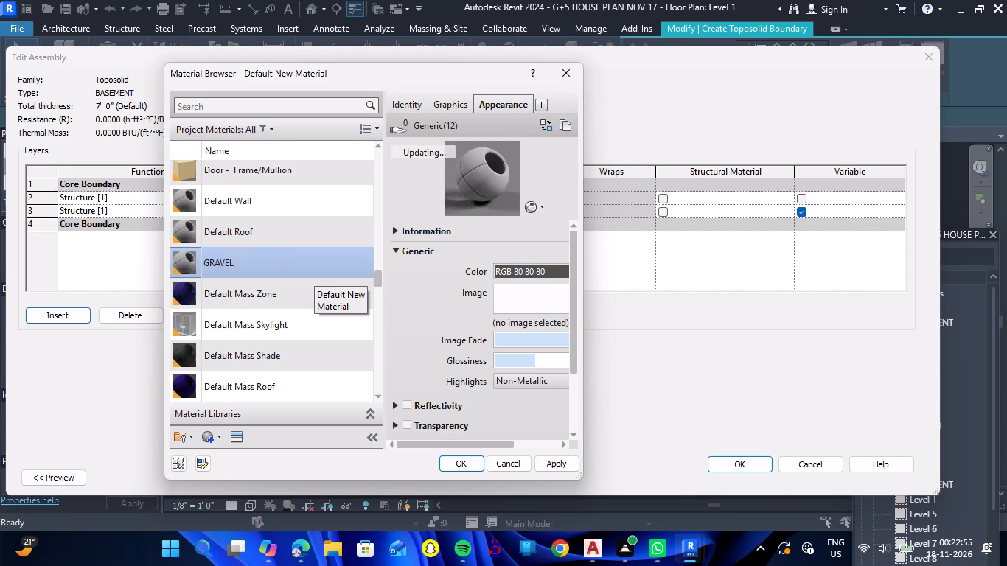
Open the asset library and examine the Masonry and Sitework physical assets for a suitable gravel appearance.
{"action": "left_click", "coordinate": [234, 440]}
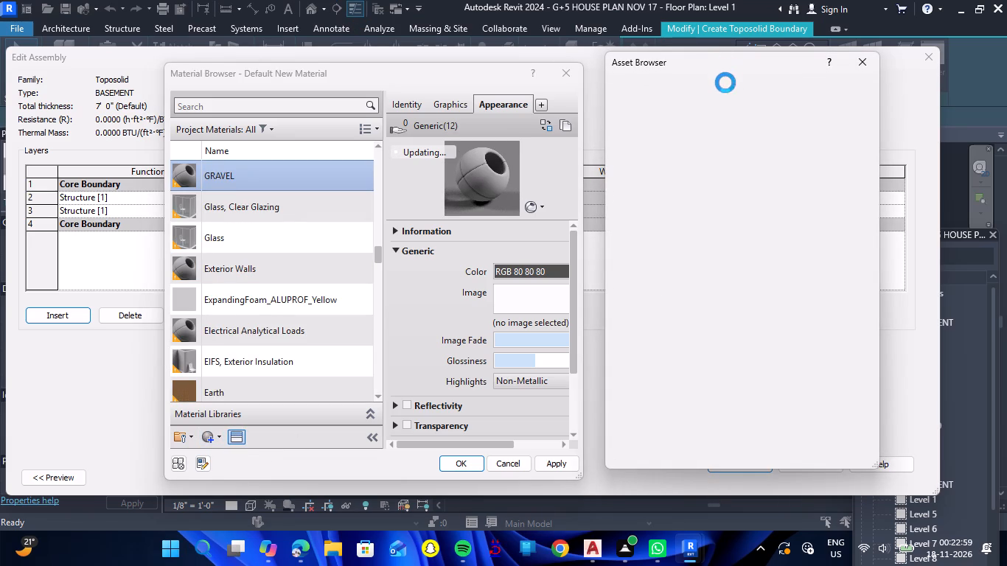
{"action": "triple_click", "coordinate": [638, 161]}
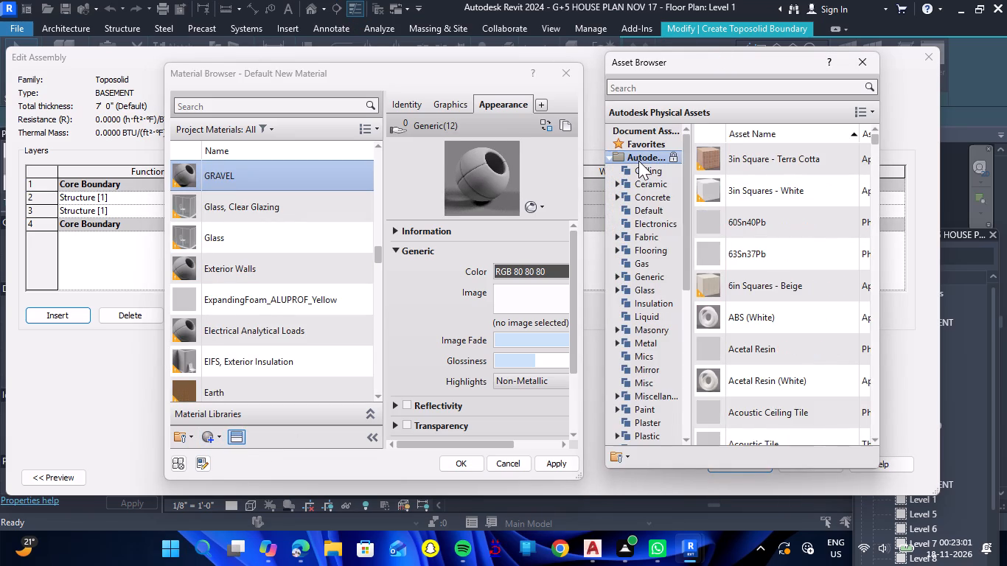
{"action": "scroll", "coordinate": [660, 225], "scroll_direction": "down", "scroll_amount": 1}
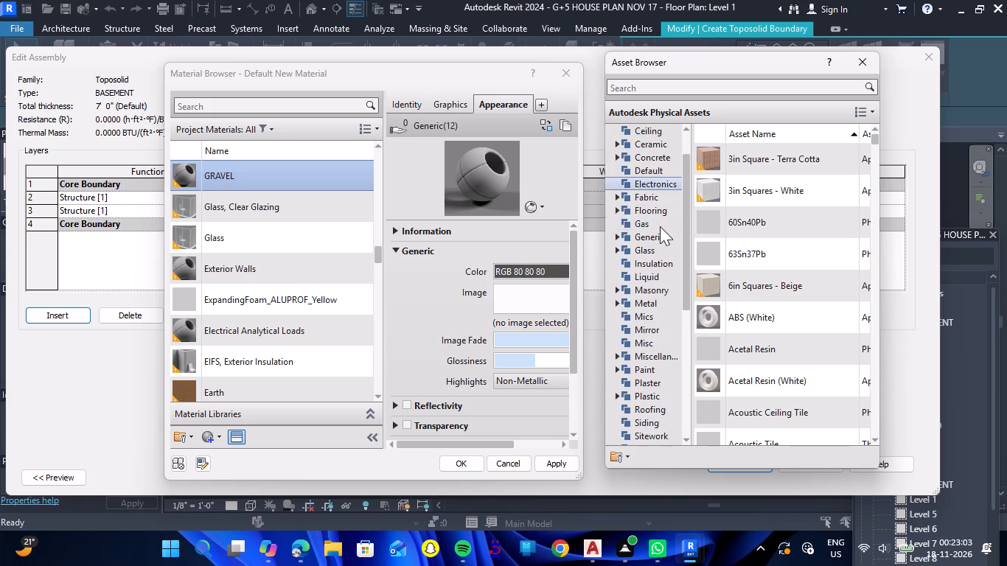
{"action": "scroll", "coordinate": [660, 236], "scroll_direction": "down", "scroll_amount": 1}
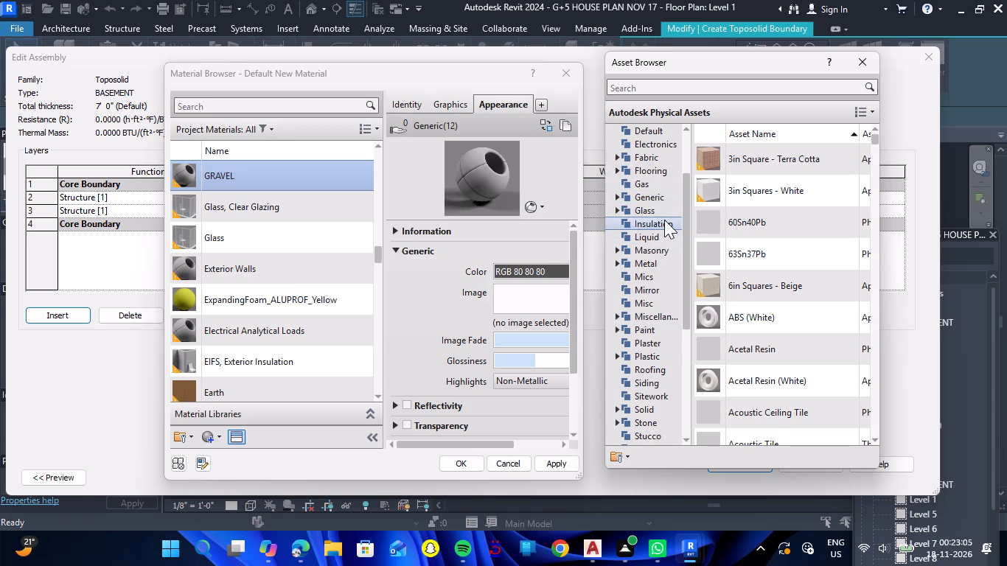
{"action": "double_click", "coordinate": [663, 251]}
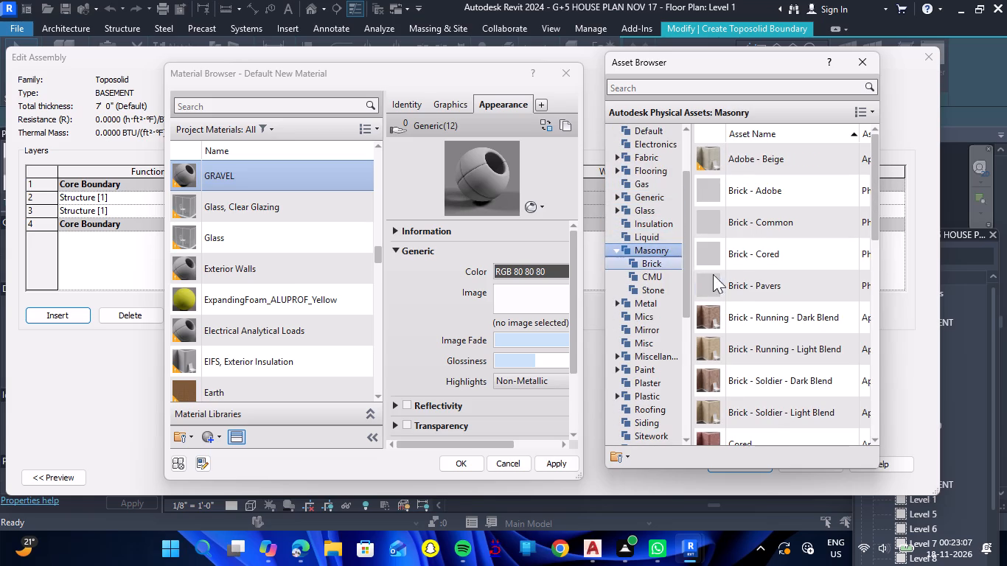
{"action": "scroll", "coordinate": [725, 285], "scroll_direction": "down", "scroll_amount": 4}
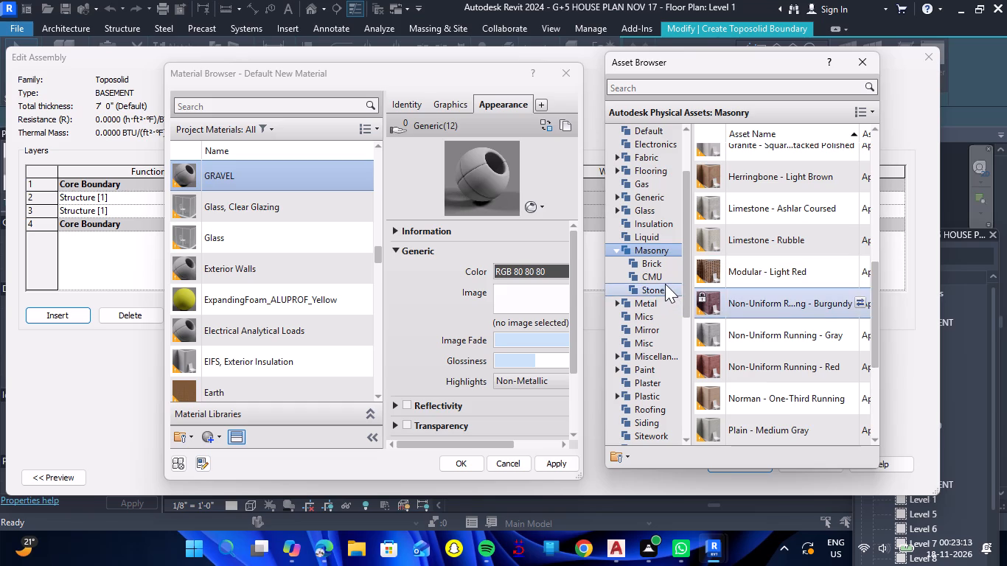
{"action": "scroll", "coordinate": [665, 284], "scroll_direction": "down", "scroll_amount": 2}
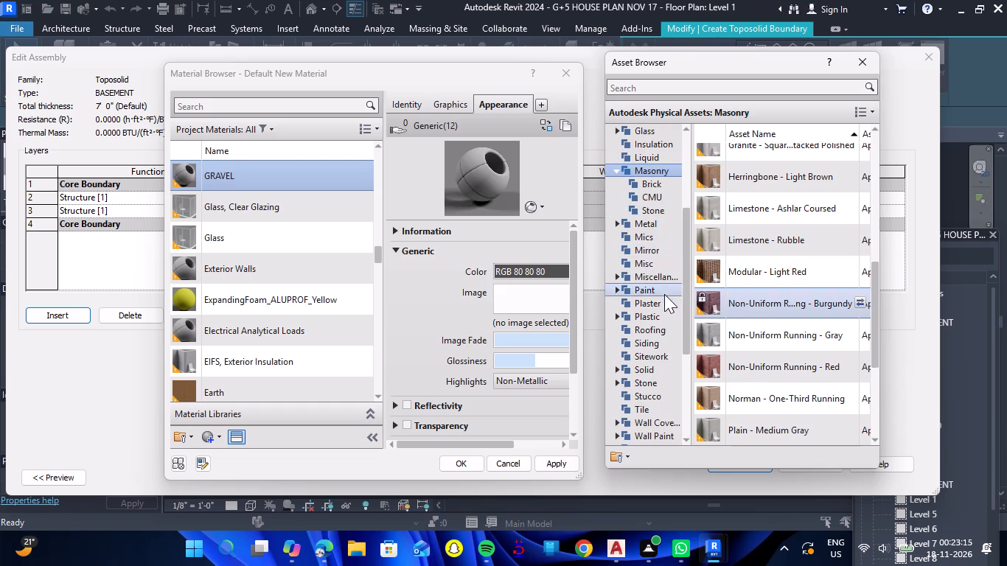
{"action": "left_click", "coordinate": [656, 357]}
{"action": "left_click", "coordinate": [656, 357]}
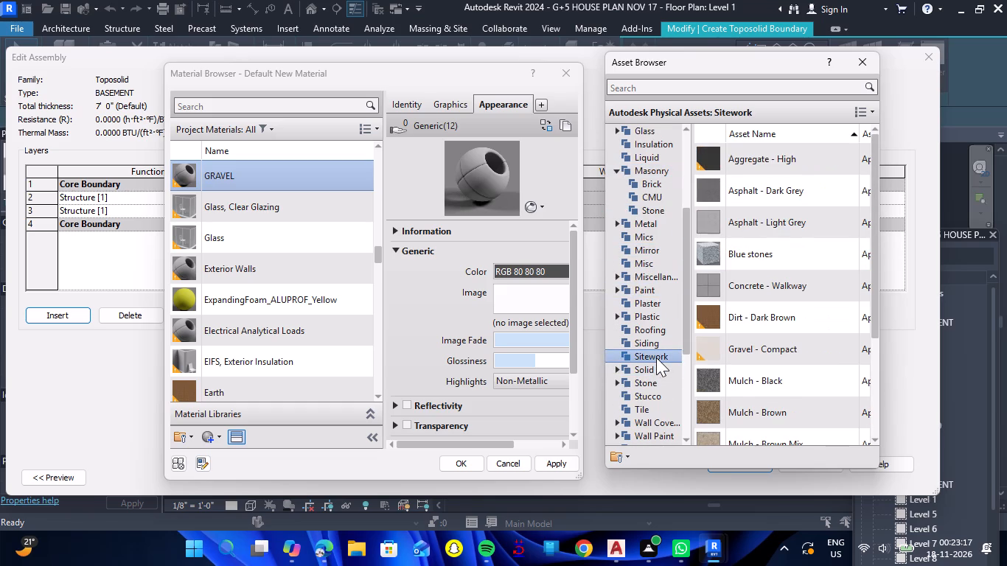
{"action": "scroll", "coordinate": [785, 352], "scroll_direction": "down", "scroll_amount": 4}
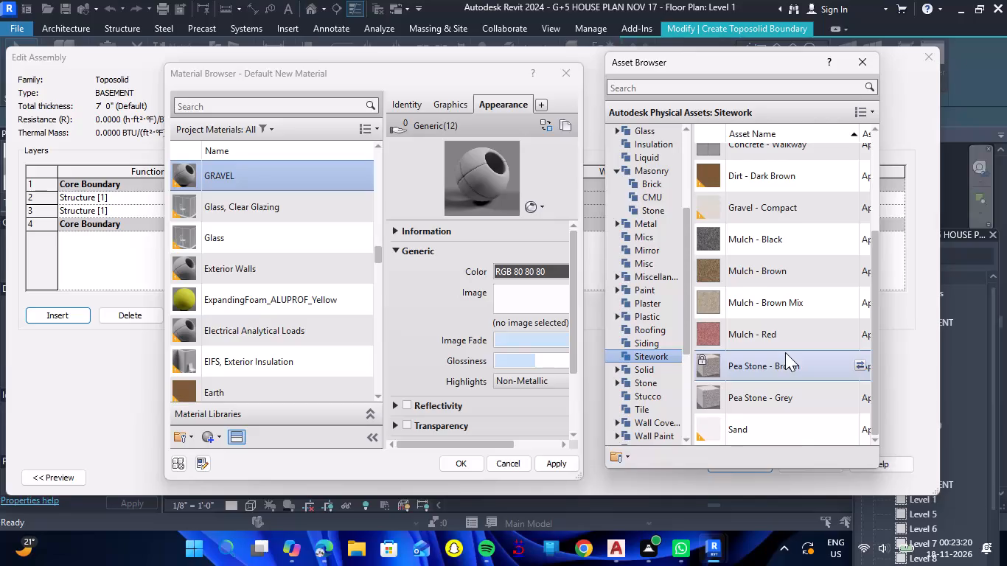
{"action": "scroll", "coordinate": [785, 352], "scroll_direction": "up", "scroll_amount": 4}
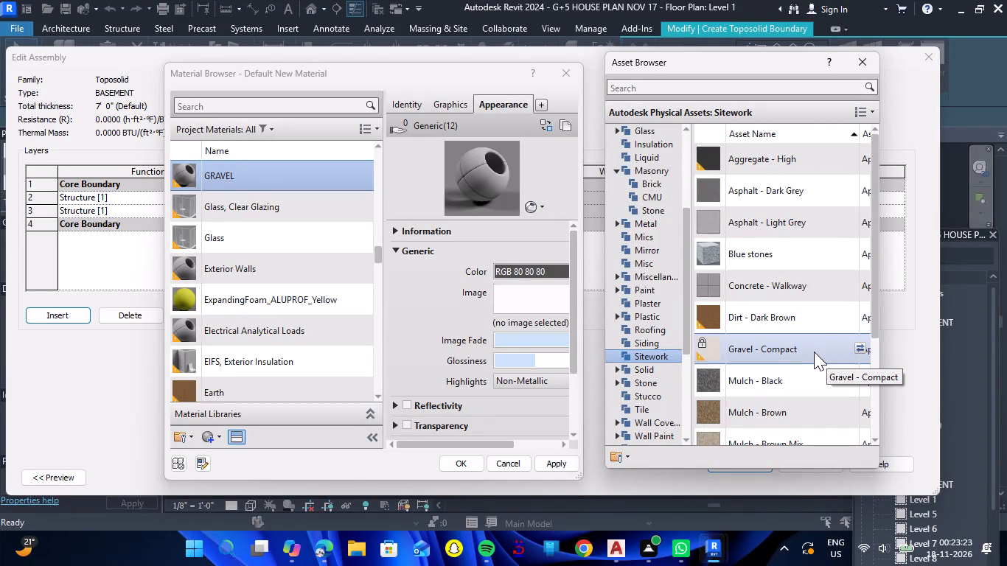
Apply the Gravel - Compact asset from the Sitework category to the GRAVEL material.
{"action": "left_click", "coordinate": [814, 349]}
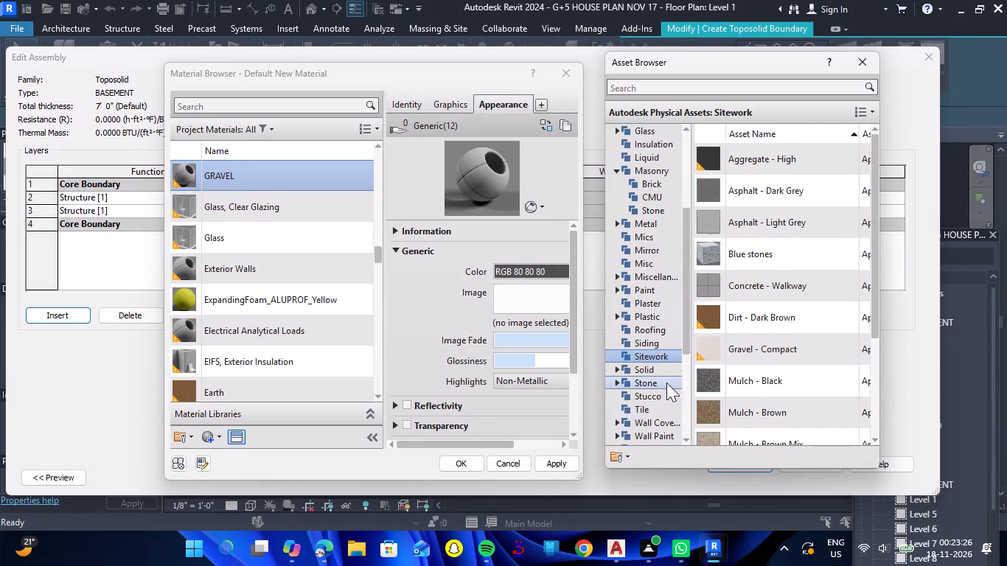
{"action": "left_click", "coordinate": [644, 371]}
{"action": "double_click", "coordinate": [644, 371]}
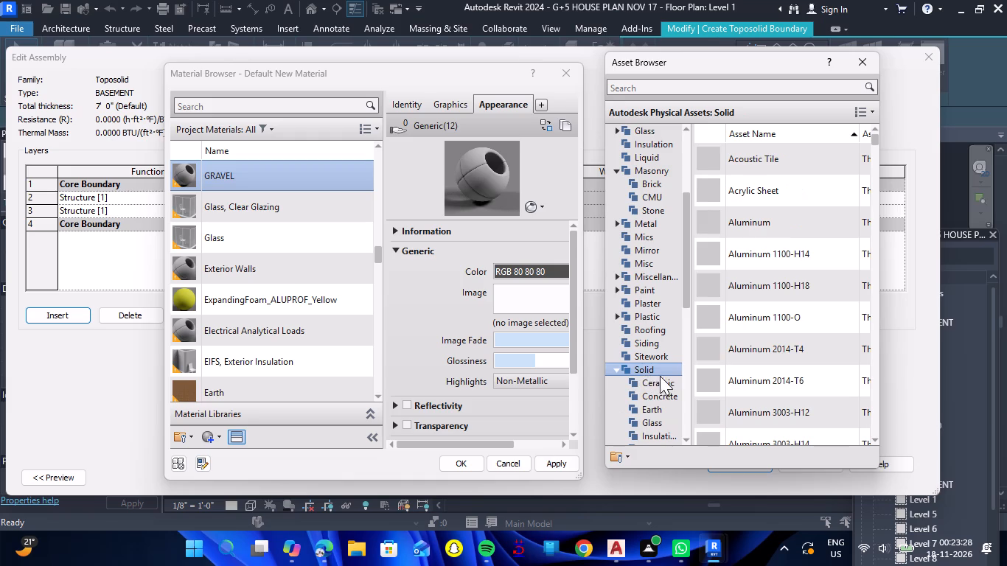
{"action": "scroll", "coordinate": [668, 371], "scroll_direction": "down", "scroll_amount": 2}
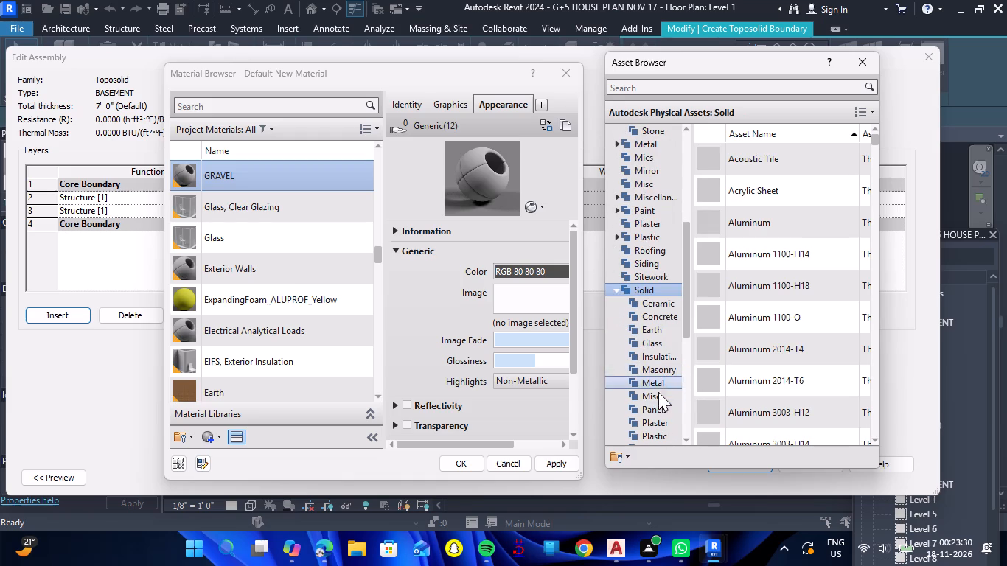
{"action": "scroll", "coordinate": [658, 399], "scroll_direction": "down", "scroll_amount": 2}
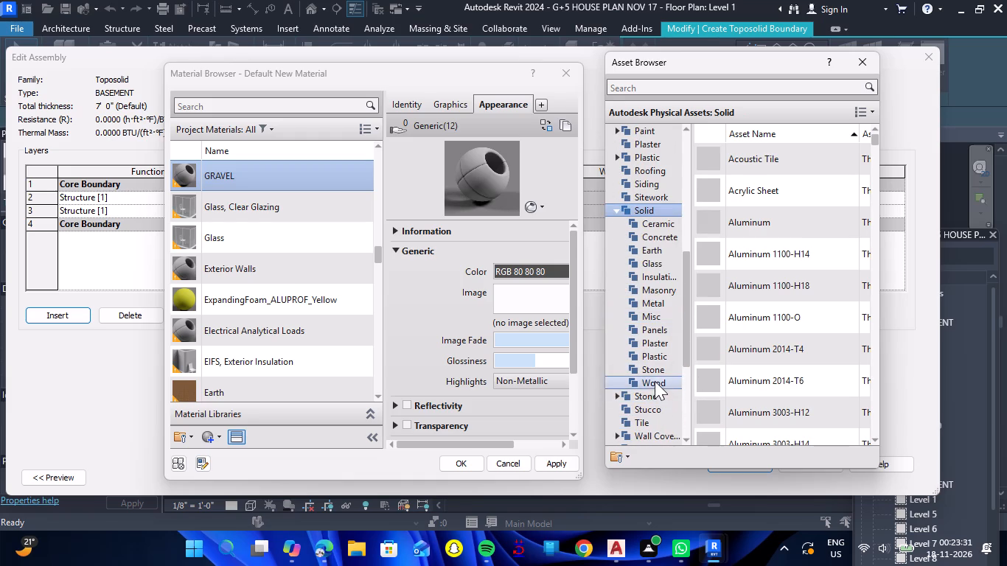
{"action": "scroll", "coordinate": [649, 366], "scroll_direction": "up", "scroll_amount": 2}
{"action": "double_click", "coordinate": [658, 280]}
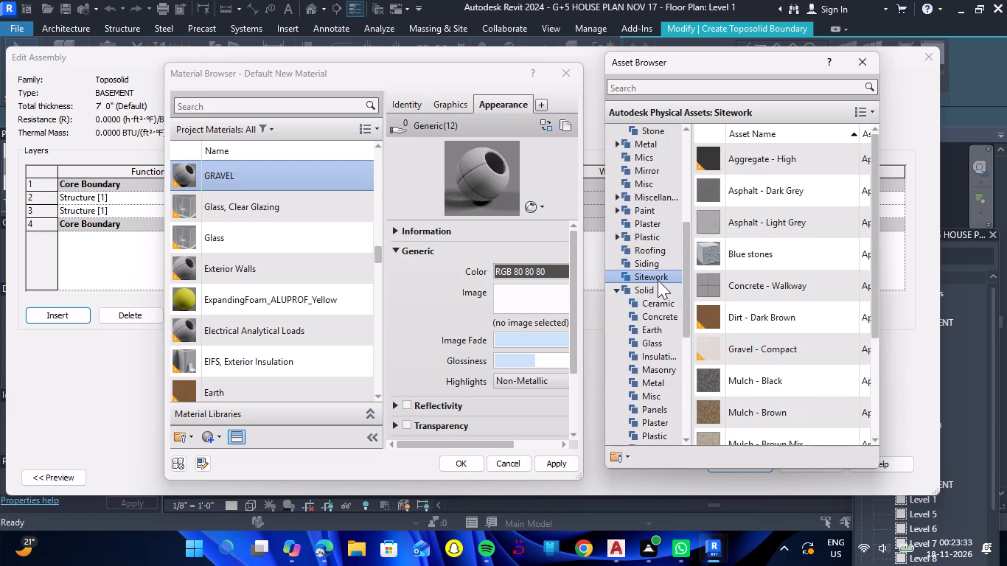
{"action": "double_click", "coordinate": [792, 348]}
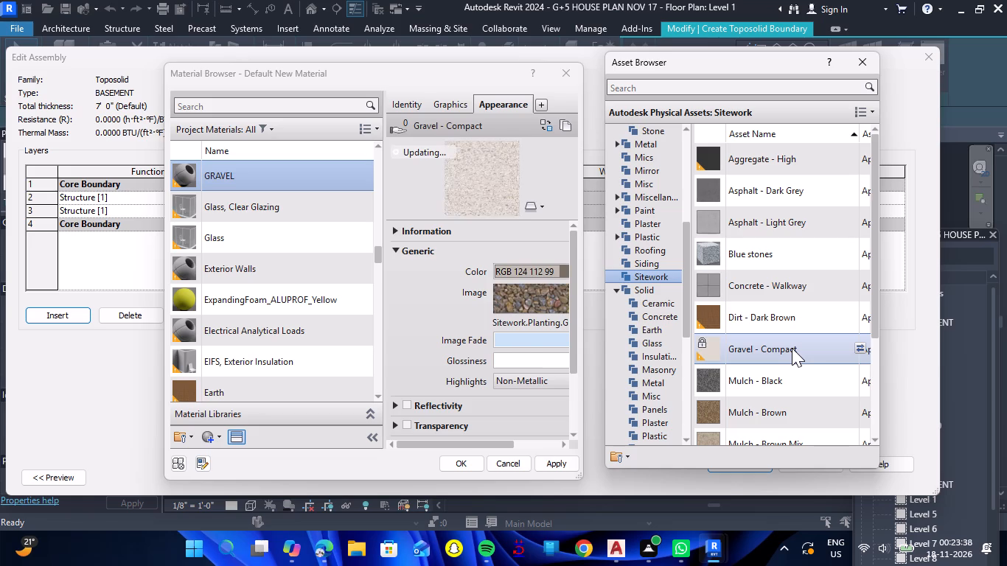
Replace the GRAVEL material's appearance with the Dirt - Dark Brown asset.
{"action": "double_click", "coordinate": [787, 324]}
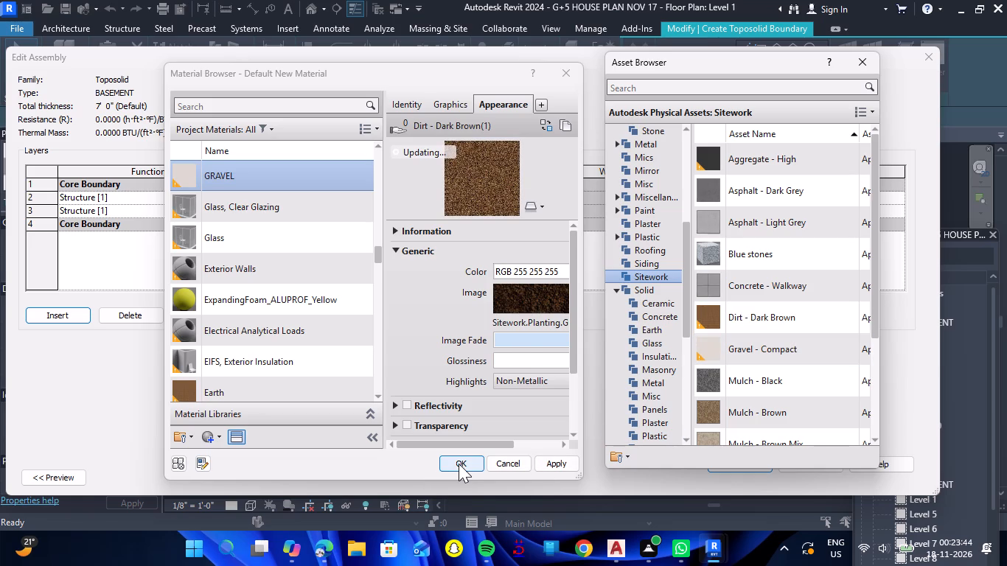
Examine the Stucco and Sitework categories of the Autodesk Physical Assets library for a better gravel appearance.
{"action": "scroll", "coordinate": [644, 380], "scroll_direction": "down", "scroll_amount": 4}
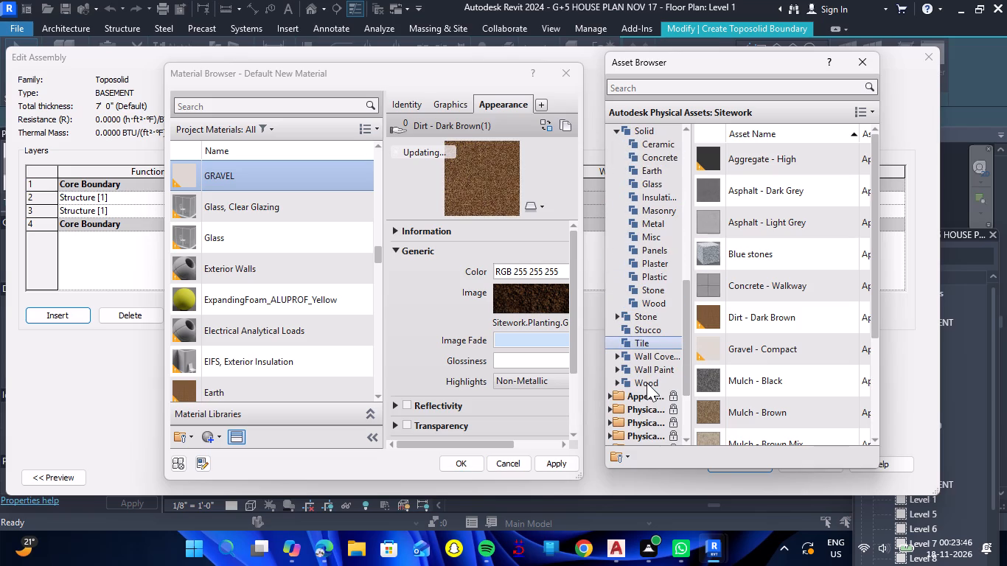
{"action": "scroll", "coordinate": [644, 326], "scroll_direction": "up", "scroll_amount": 1}
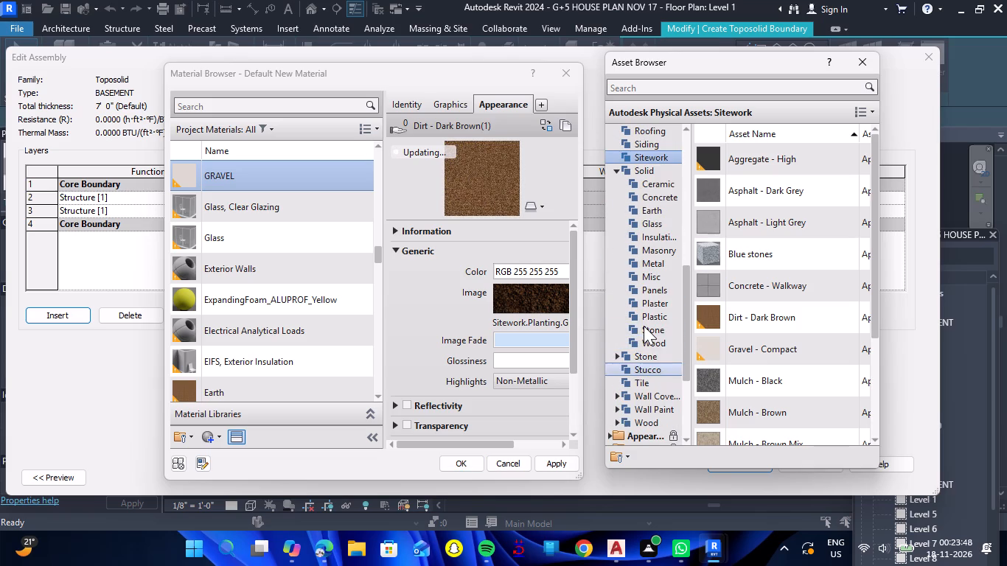
{"action": "left_click", "coordinate": [655, 368]}
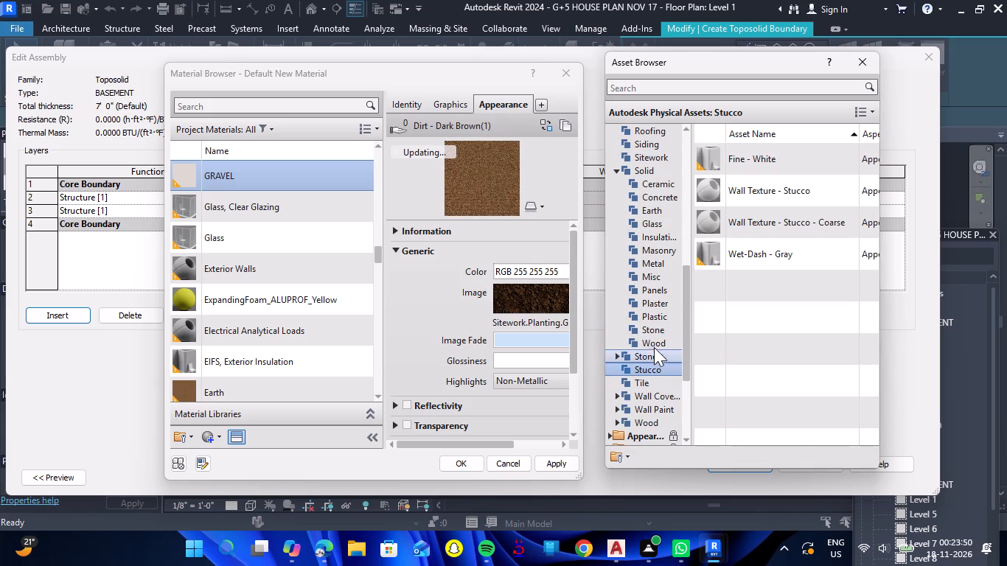
{"action": "scroll", "coordinate": [657, 227], "scroll_direction": "up", "scroll_amount": 1}
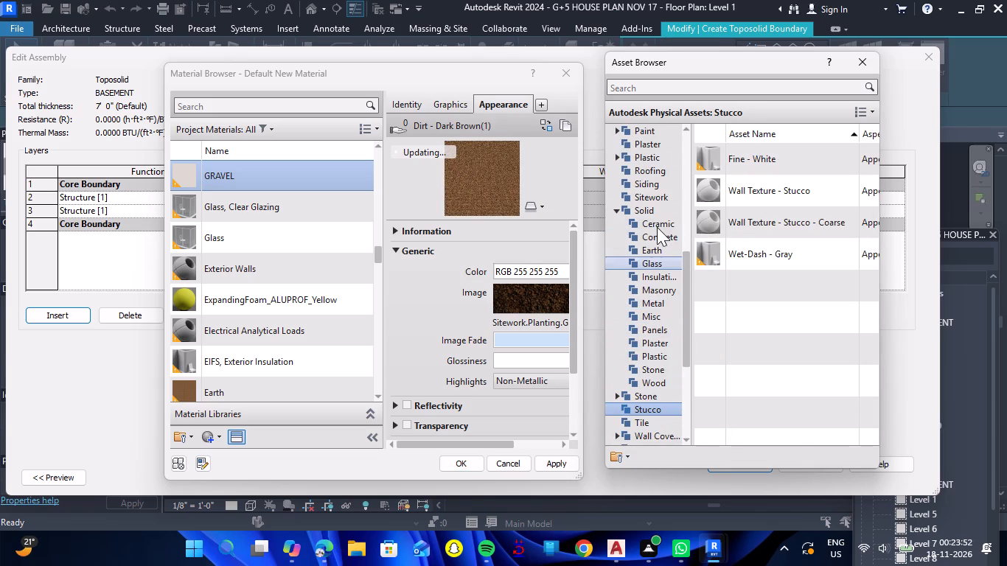
{"action": "left_click", "coordinate": [626, 198]}
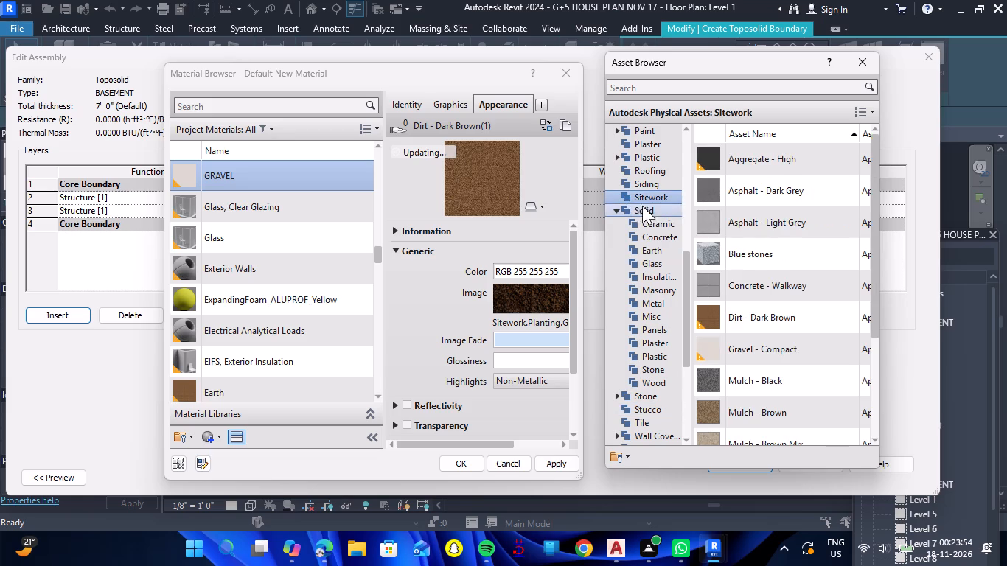
{"action": "scroll", "coordinate": [644, 196], "scroll_direction": "up", "scroll_amount": 6}
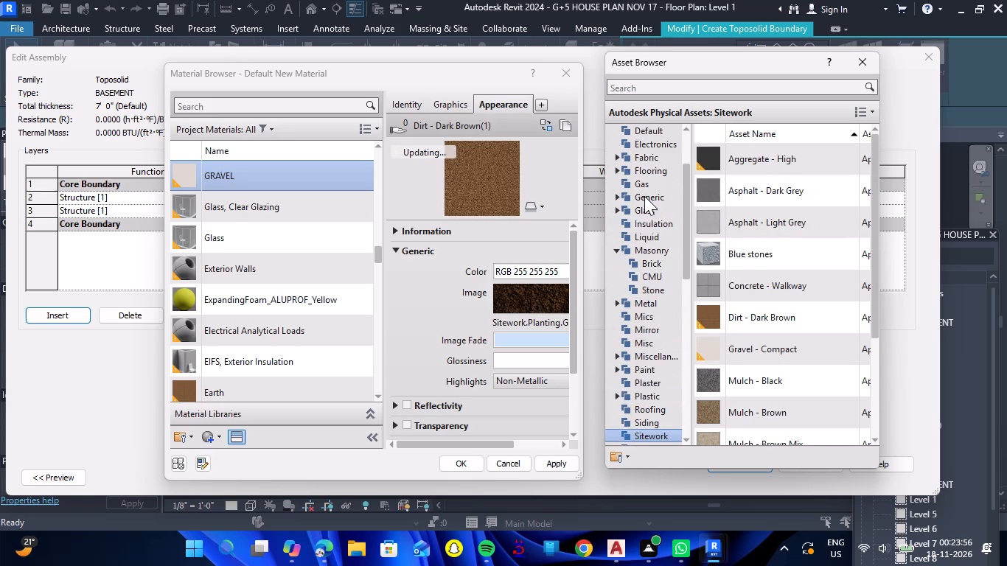
{"action": "scroll", "coordinate": [644, 196], "scroll_direction": "up", "scroll_amount": 4}
{"action": "scroll", "coordinate": [644, 195], "scroll_direction": "down", "scroll_amount": 12}
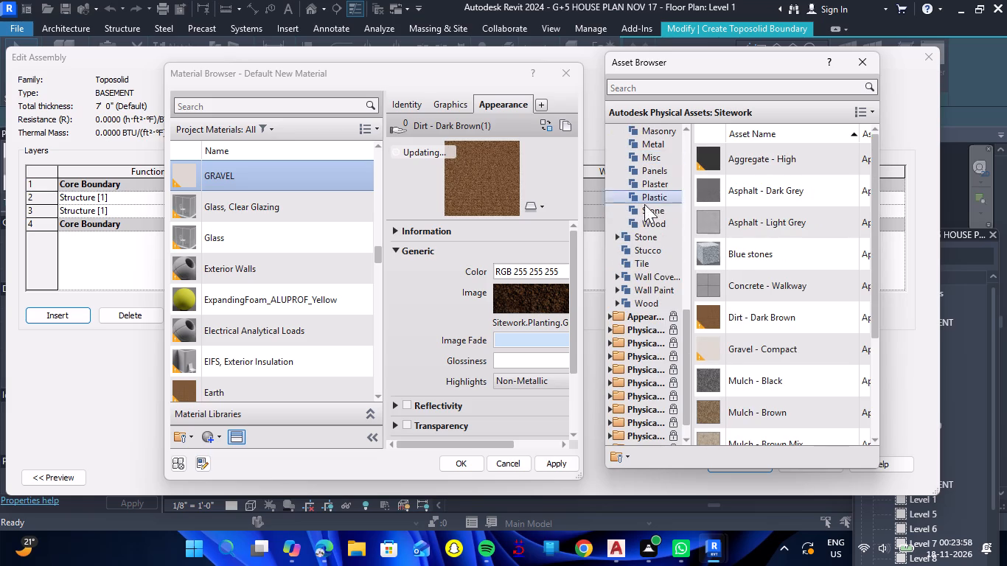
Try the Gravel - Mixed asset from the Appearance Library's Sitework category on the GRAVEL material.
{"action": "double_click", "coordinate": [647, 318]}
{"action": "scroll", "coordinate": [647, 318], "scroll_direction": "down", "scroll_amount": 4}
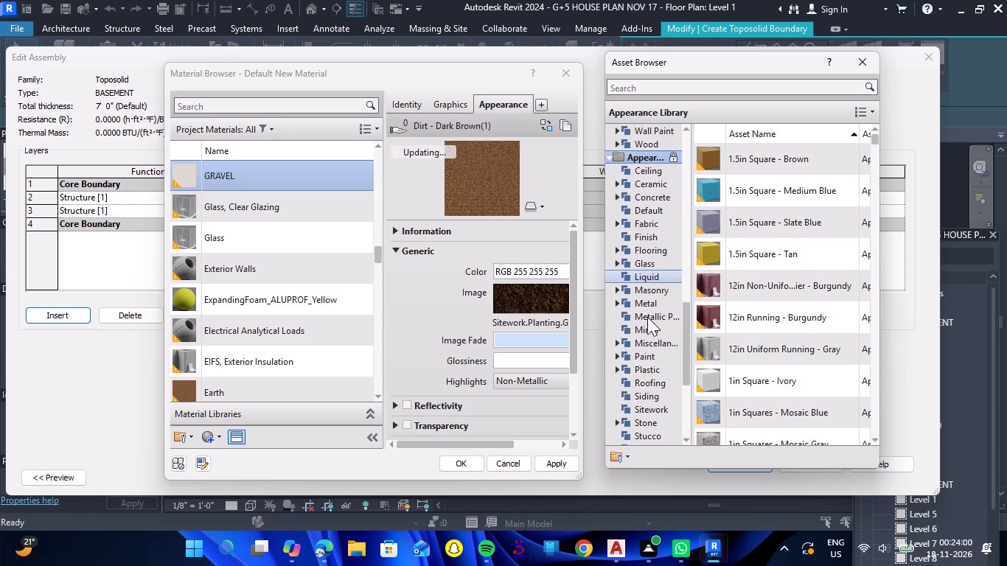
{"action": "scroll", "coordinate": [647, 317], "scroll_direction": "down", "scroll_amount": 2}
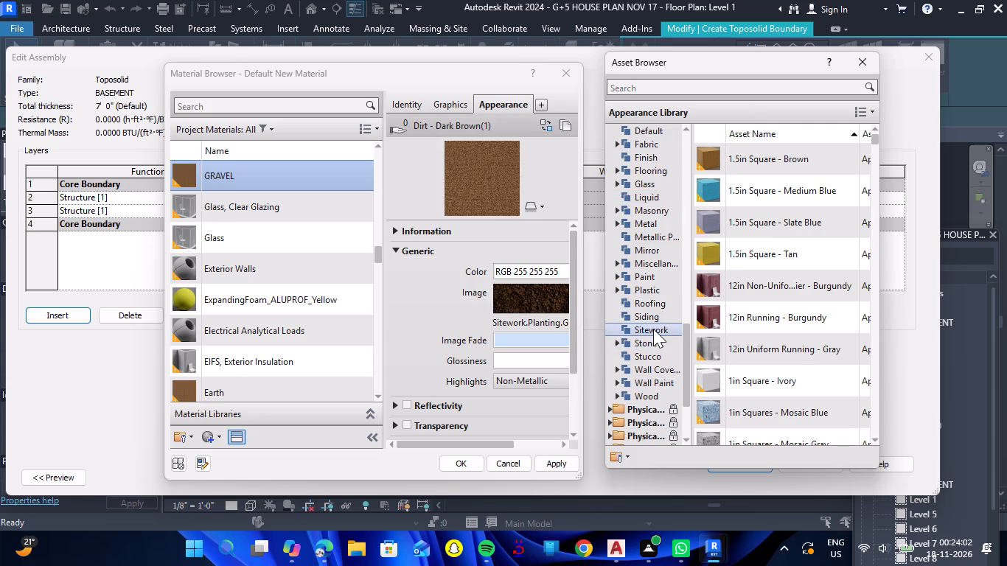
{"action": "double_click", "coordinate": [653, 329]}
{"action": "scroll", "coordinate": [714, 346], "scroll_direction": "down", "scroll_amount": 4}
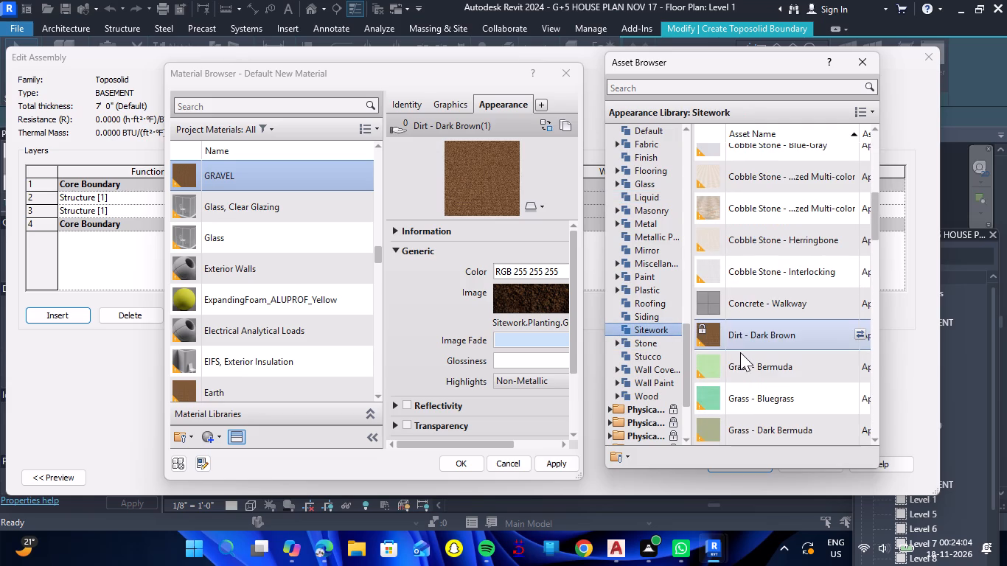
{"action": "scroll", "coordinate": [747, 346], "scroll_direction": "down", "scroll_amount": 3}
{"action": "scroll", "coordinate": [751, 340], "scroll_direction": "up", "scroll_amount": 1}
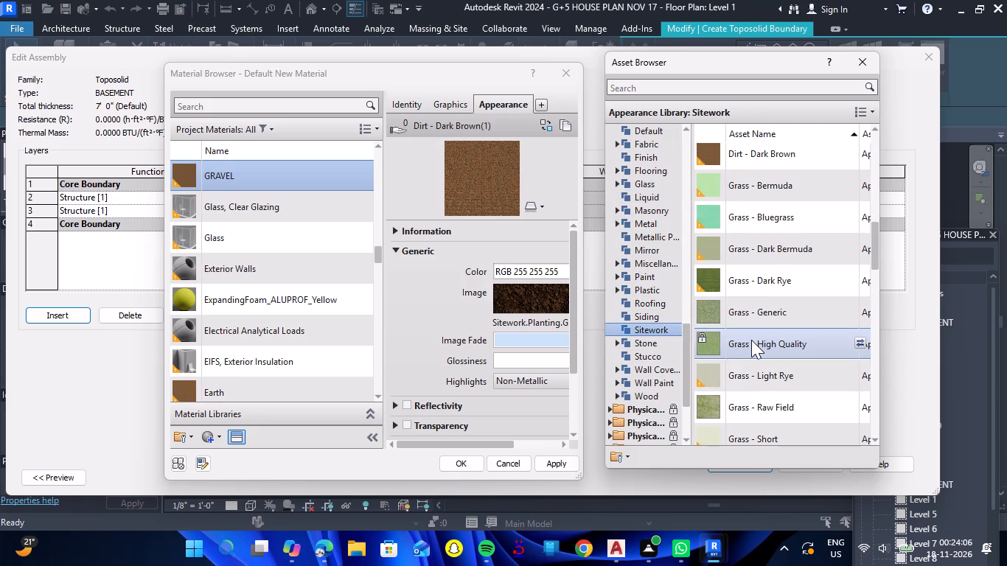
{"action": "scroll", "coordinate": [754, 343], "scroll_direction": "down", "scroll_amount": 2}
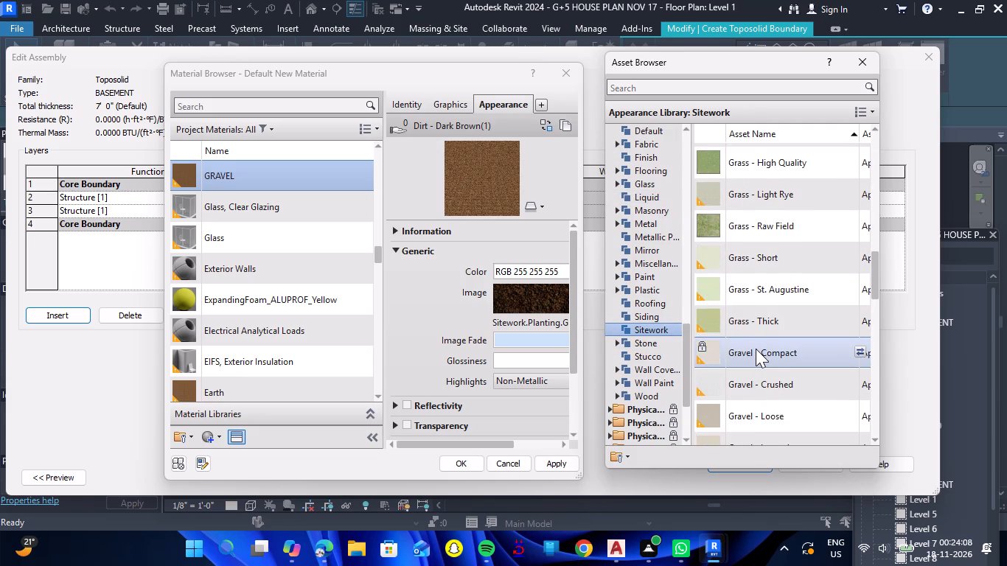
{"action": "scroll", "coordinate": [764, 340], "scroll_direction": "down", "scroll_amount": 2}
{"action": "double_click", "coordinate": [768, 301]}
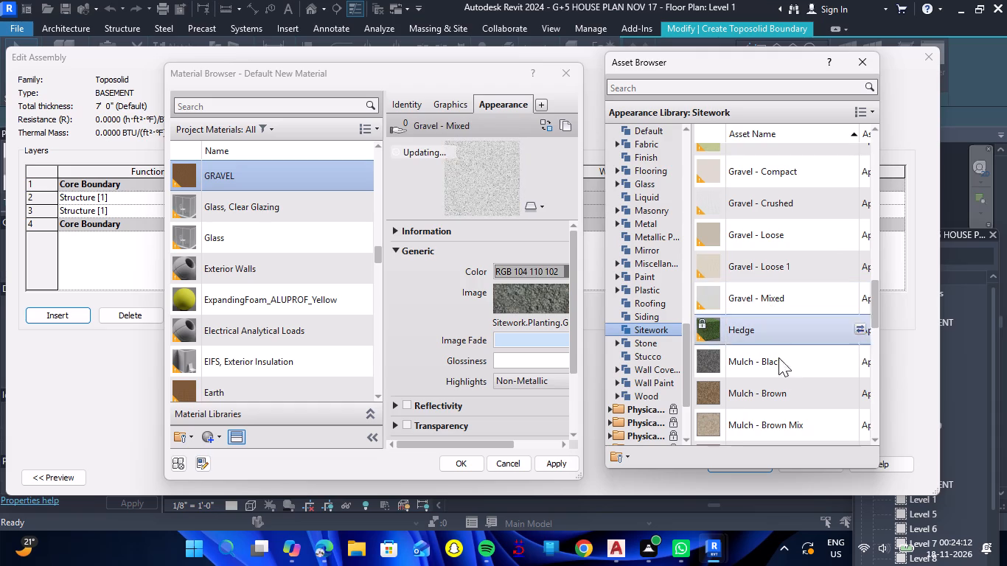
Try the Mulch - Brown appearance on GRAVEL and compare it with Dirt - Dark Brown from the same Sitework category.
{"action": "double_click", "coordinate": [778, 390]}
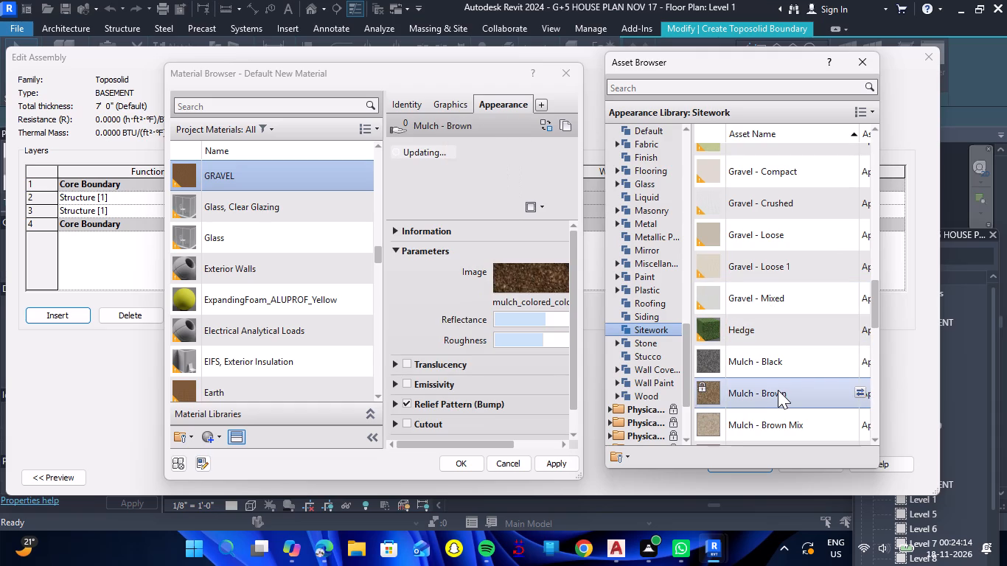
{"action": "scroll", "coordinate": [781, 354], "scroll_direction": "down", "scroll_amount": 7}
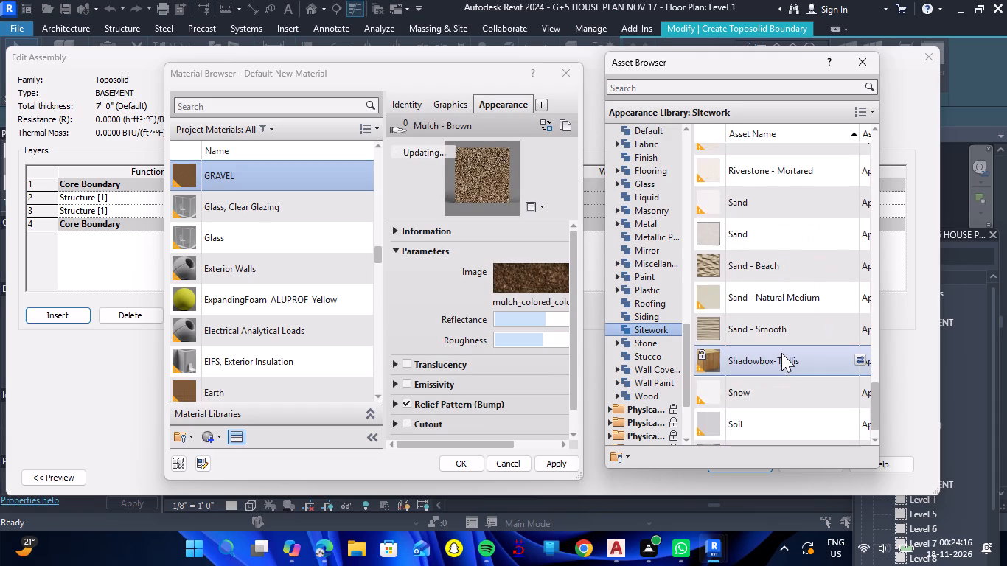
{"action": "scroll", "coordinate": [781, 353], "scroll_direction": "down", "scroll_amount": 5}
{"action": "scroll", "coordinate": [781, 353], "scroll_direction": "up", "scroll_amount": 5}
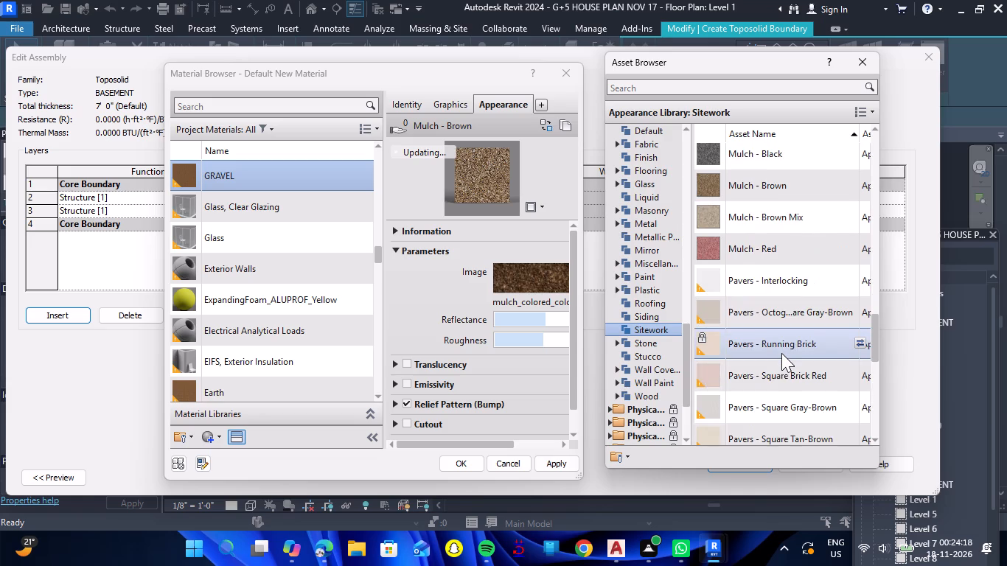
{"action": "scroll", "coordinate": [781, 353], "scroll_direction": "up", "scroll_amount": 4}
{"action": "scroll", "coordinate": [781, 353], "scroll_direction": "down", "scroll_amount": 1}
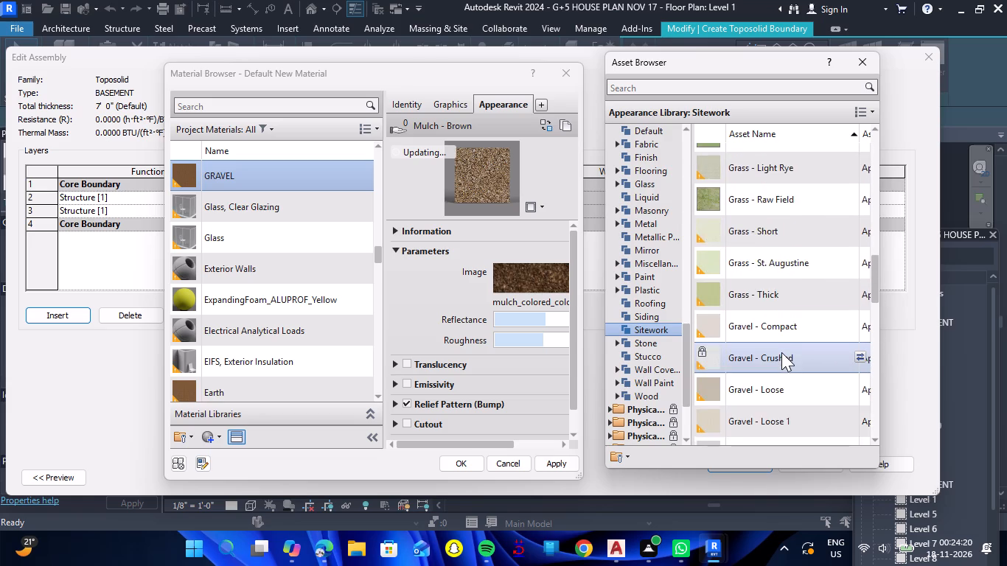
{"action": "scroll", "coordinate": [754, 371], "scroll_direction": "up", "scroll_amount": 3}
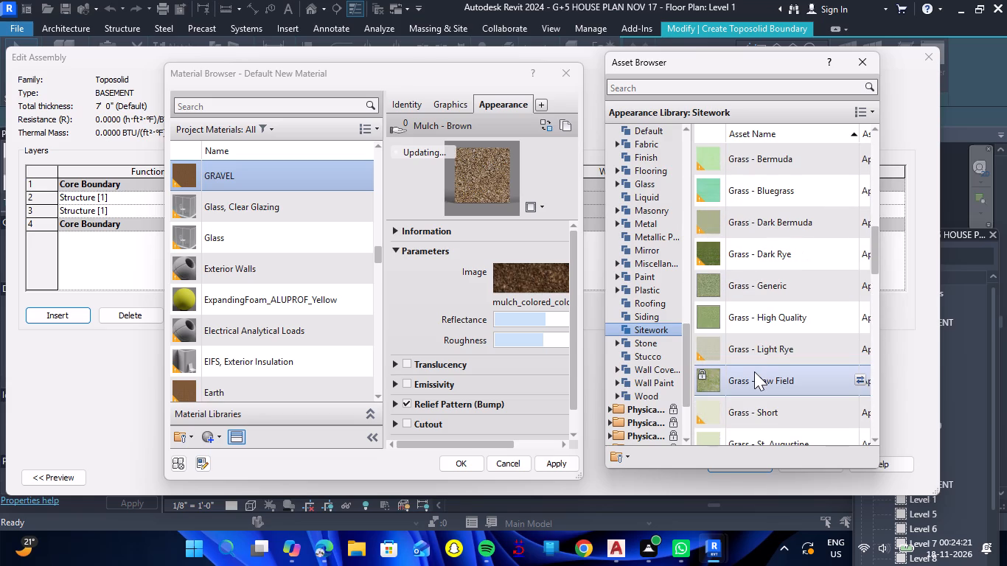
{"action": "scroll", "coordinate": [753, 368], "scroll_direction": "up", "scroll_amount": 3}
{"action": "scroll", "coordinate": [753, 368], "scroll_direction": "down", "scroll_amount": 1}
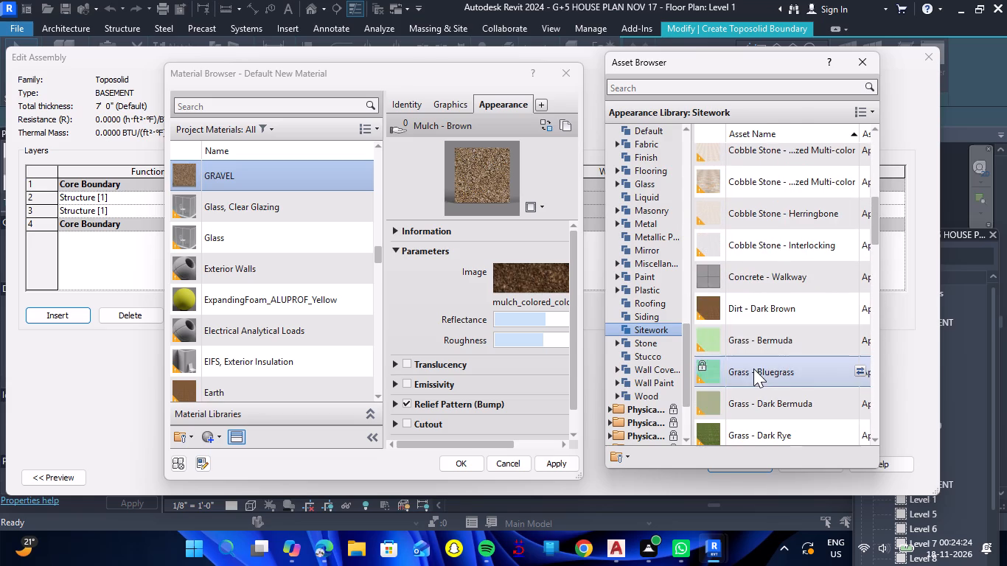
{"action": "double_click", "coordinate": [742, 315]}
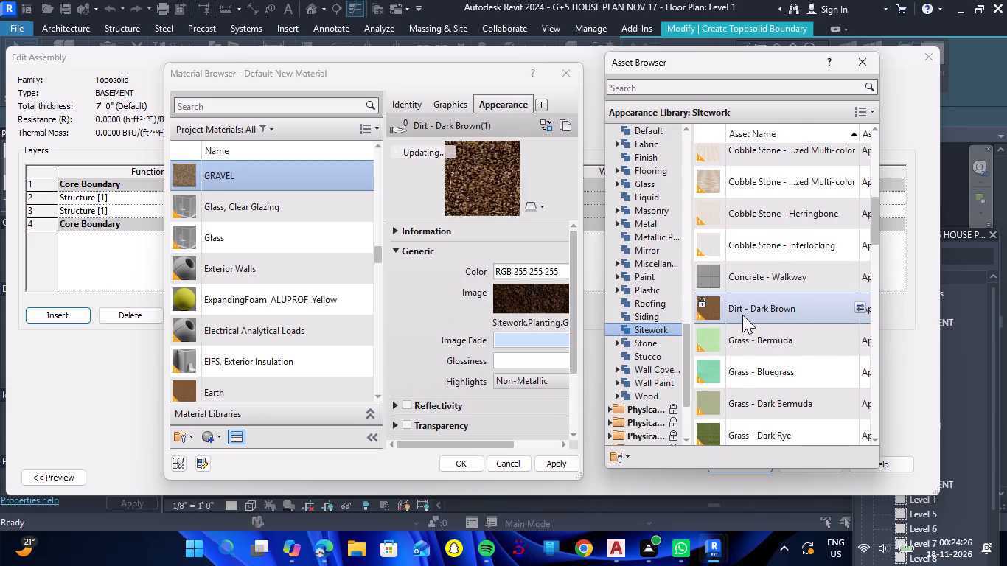
Apply the Mulch - Brown appearance to the GRAVEL material and assign the material to structure layer 3.
{"action": "scroll", "coordinate": [763, 346], "scroll_direction": "down", "scroll_amount": 7}
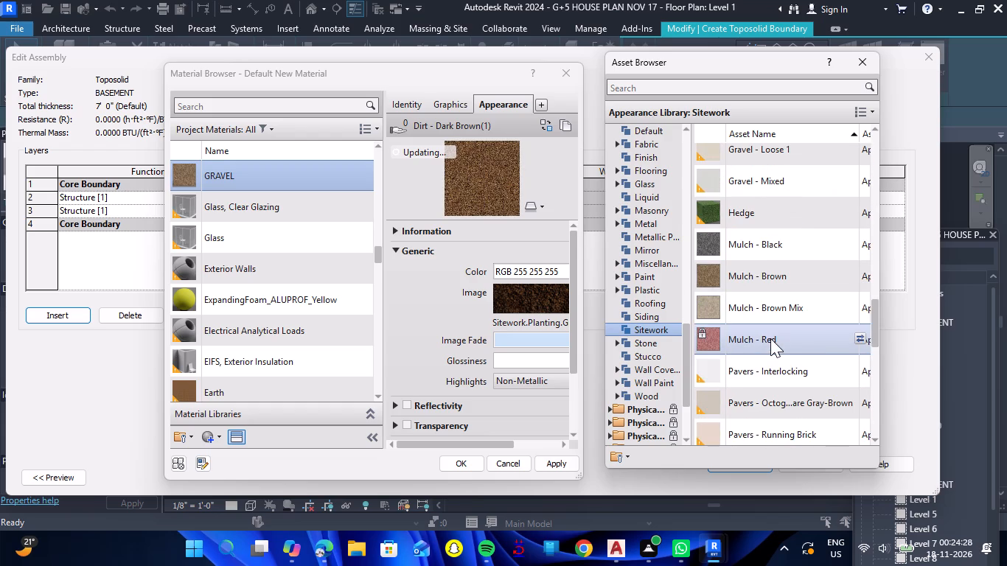
{"action": "double_click", "coordinate": [767, 288]}
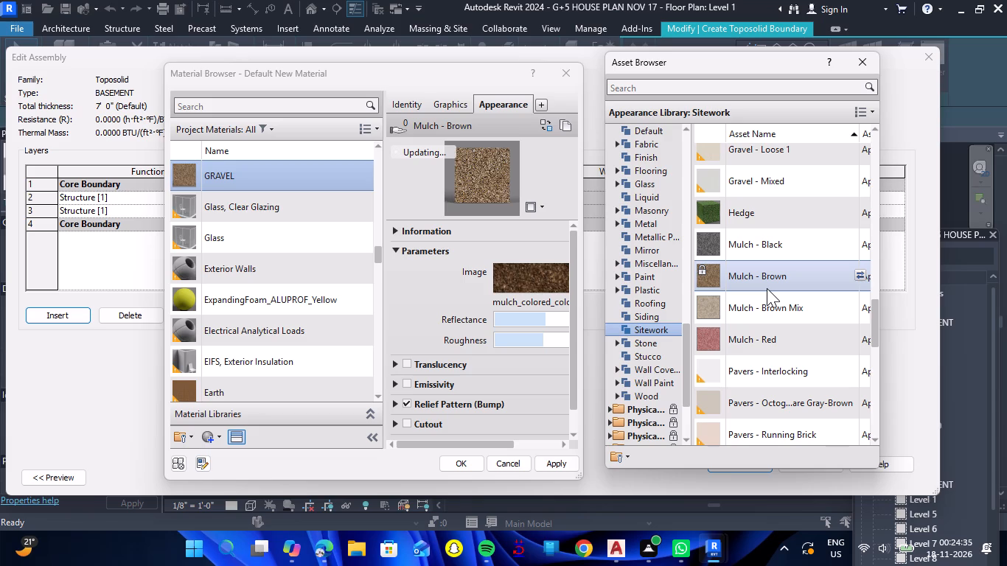
{"action": "left_click", "coordinate": [460, 461]}
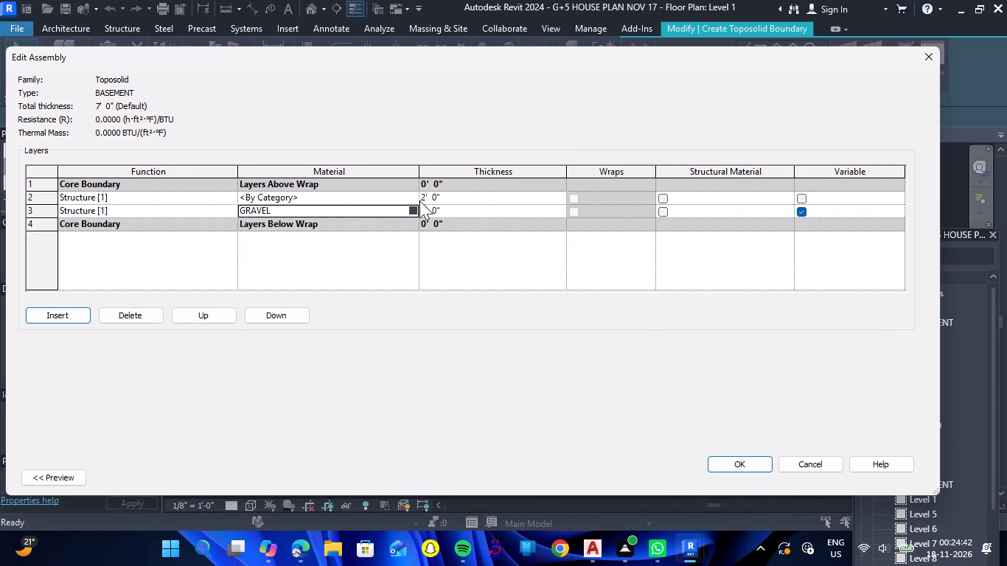
Create a new material for structure layer 2 and name it GRASS.
{"action": "left_click", "coordinate": [413, 194]}
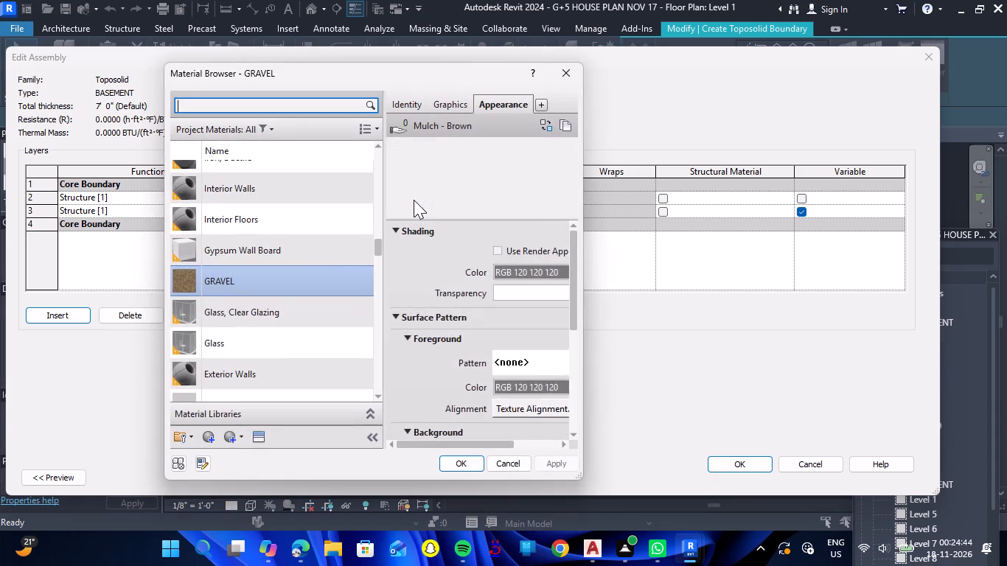
{"action": "left_click", "coordinate": [223, 437]}
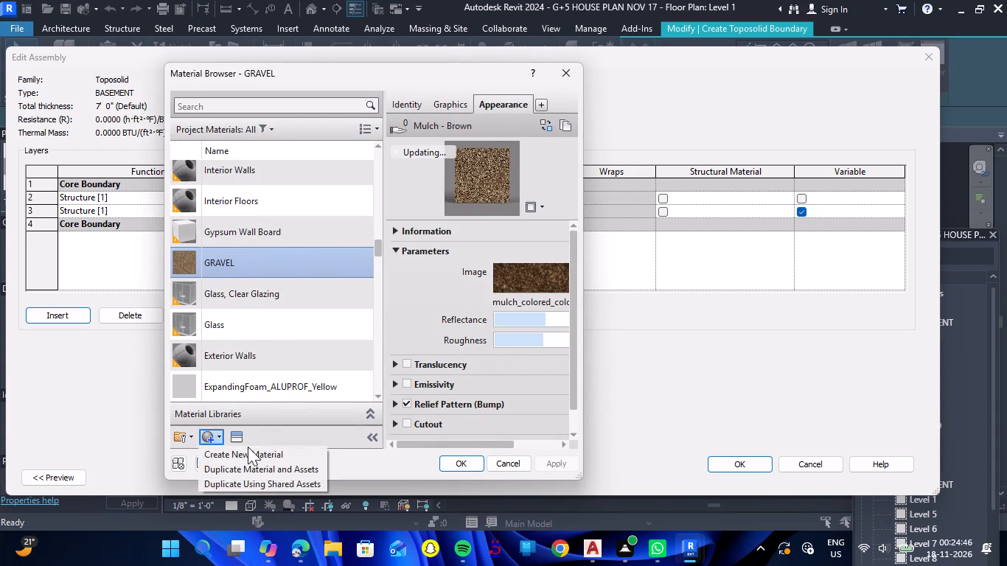
{"action": "left_click", "coordinate": [248, 451]}
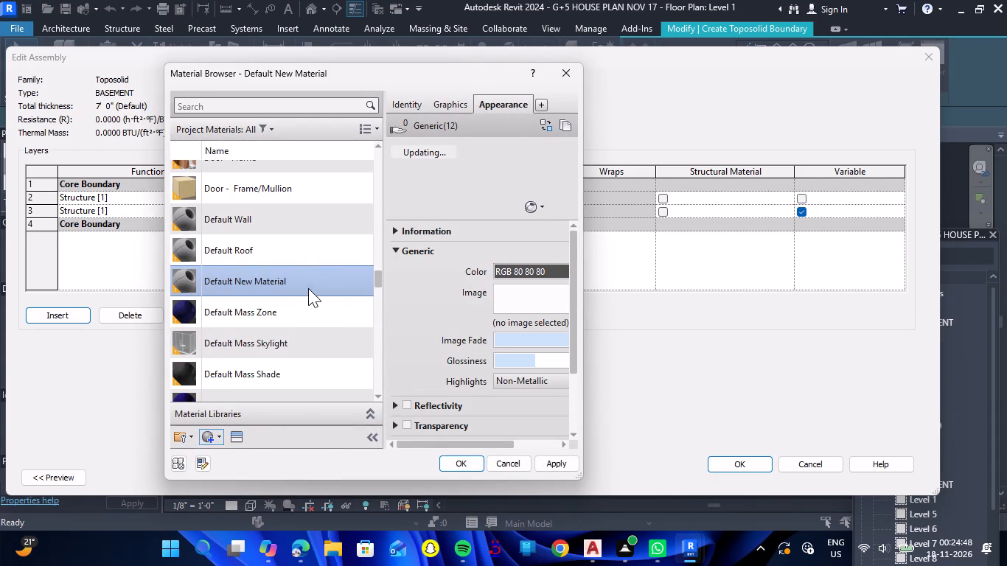
{"action": "right_click", "coordinate": [315, 282]}
{"action": "left_click", "coordinate": [352, 342]}
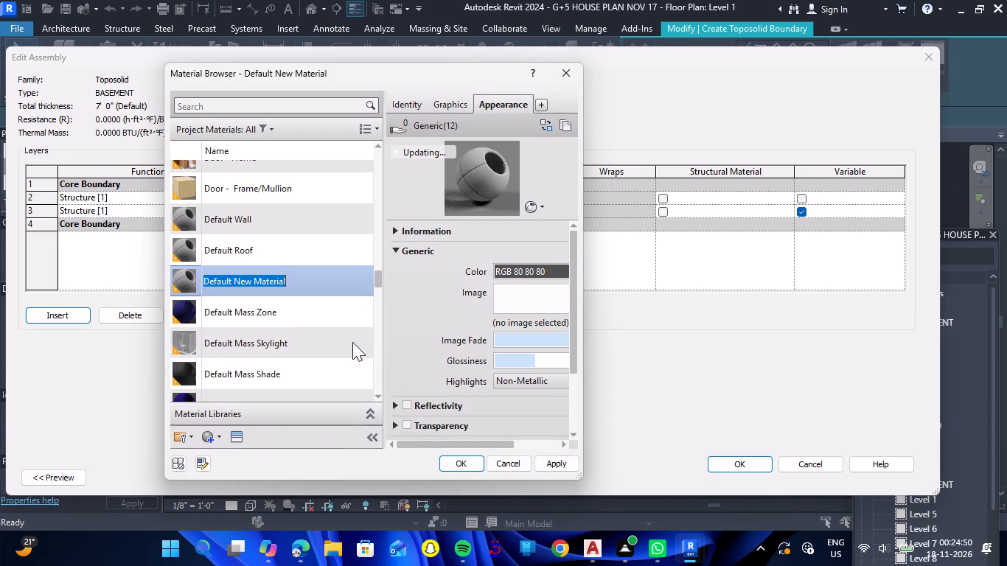
{"action": "type", "text": "GRASS"}
{"action": "key", "text": "Return"}
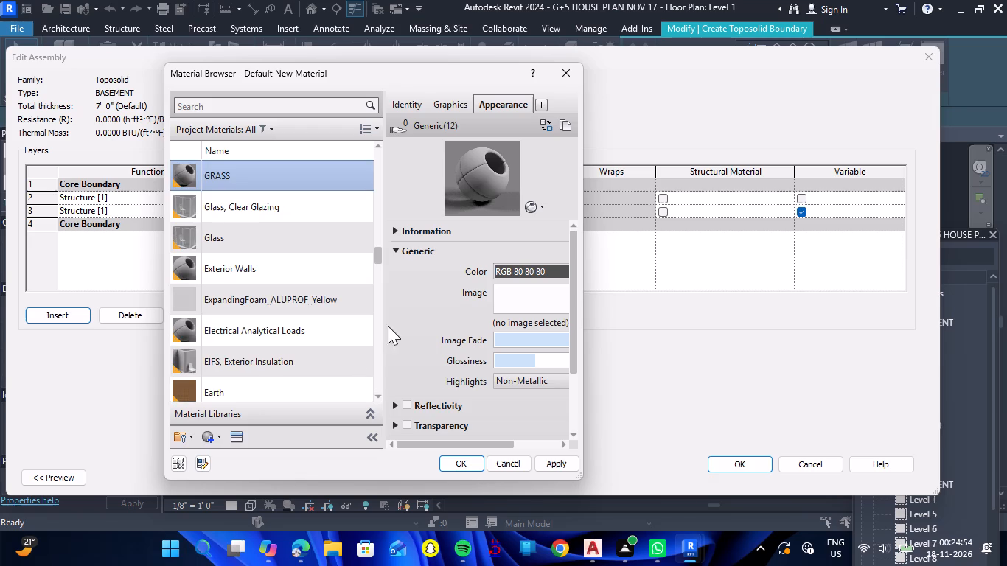
Apply the Grass - Dark Rye asset from the Appearance Library's Sitework category to the GRASS material.
{"action": "left_click", "coordinate": [231, 439]}
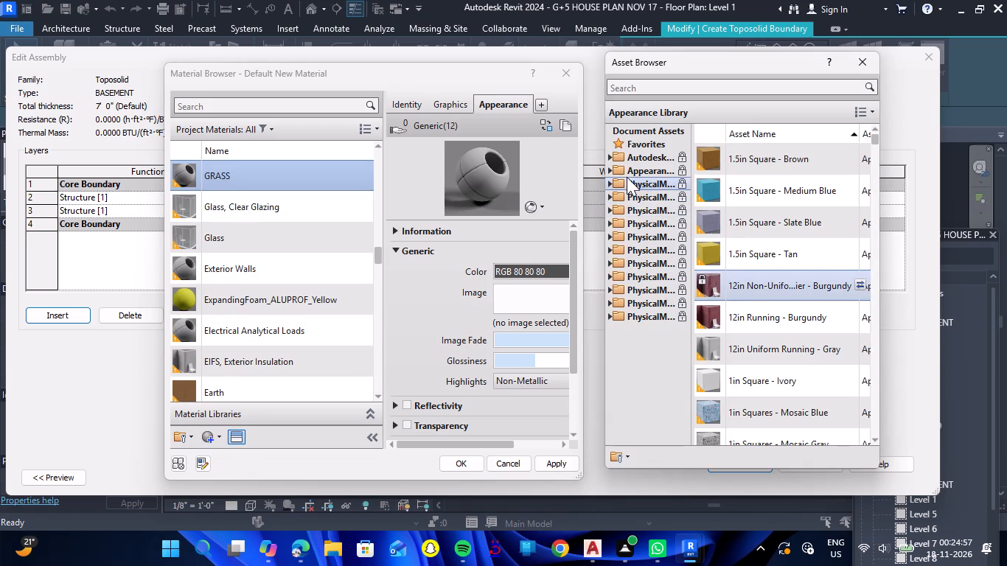
{"action": "double_click", "coordinate": [626, 169]}
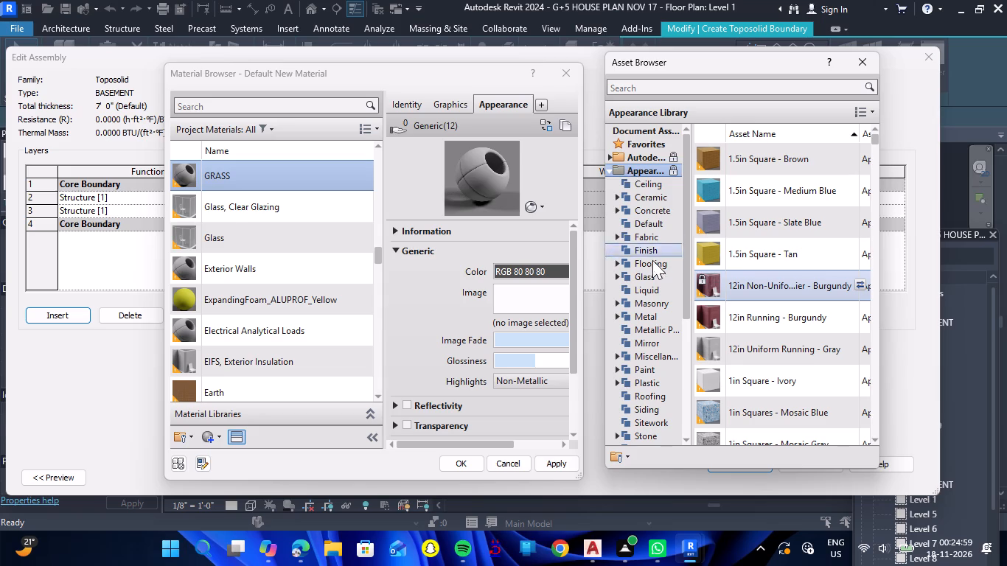
{"action": "scroll", "coordinate": [651, 273], "scroll_direction": "down", "scroll_amount": 1}
{"action": "triple_click", "coordinate": [643, 385]}
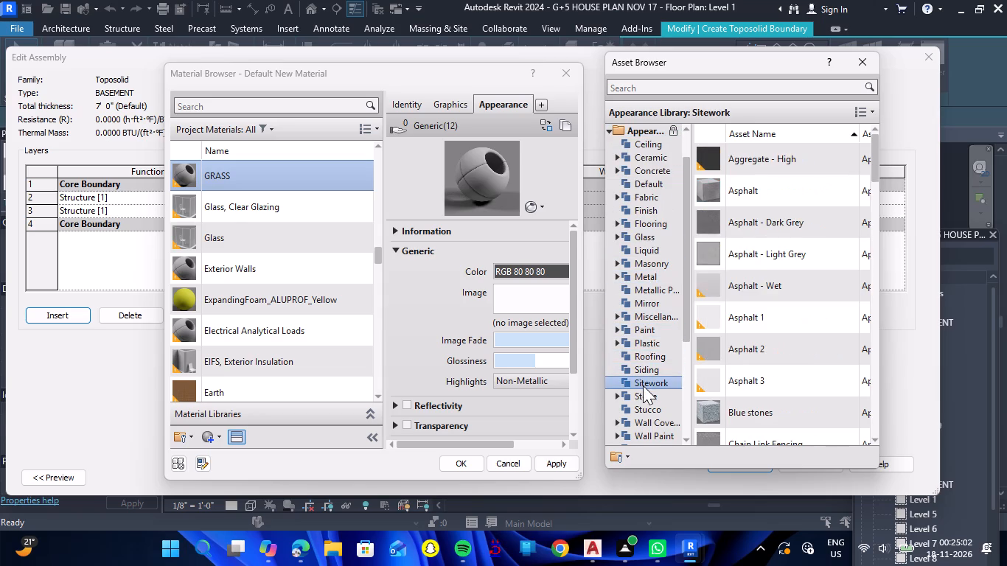
{"action": "scroll", "coordinate": [777, 348], "scroll_direction": "down", "scroll_amount": 6}
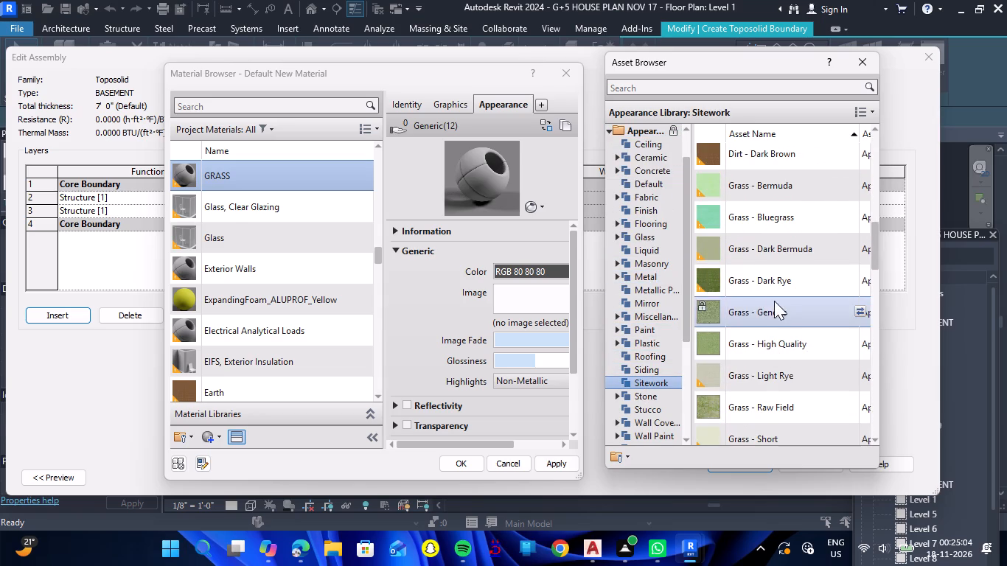
{"action": "double_click", "coordinate": [770, 289]}
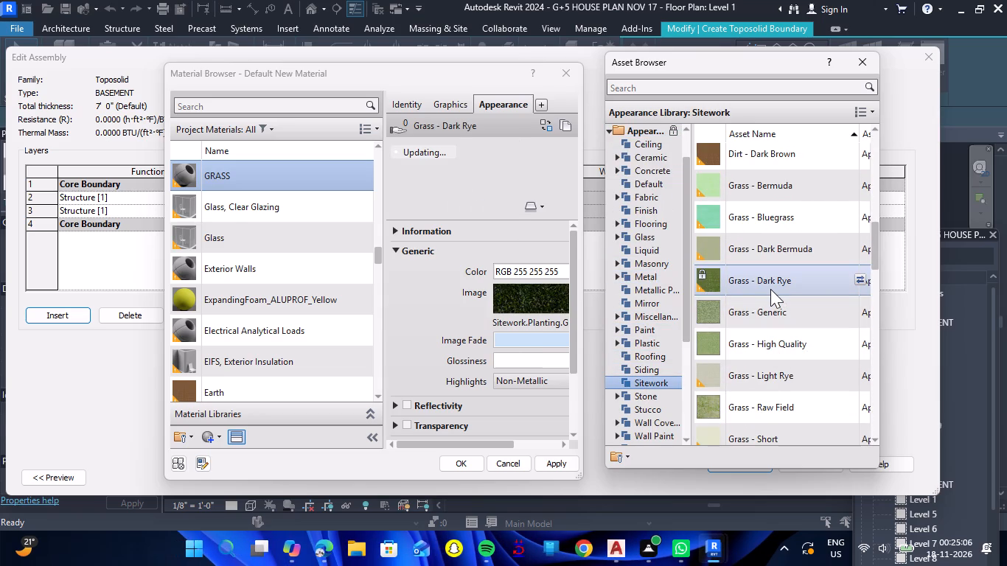
{"action": "scroll", "coordinate": [781, 307], "scroll_direction": "down", "scroll_amount": 2}
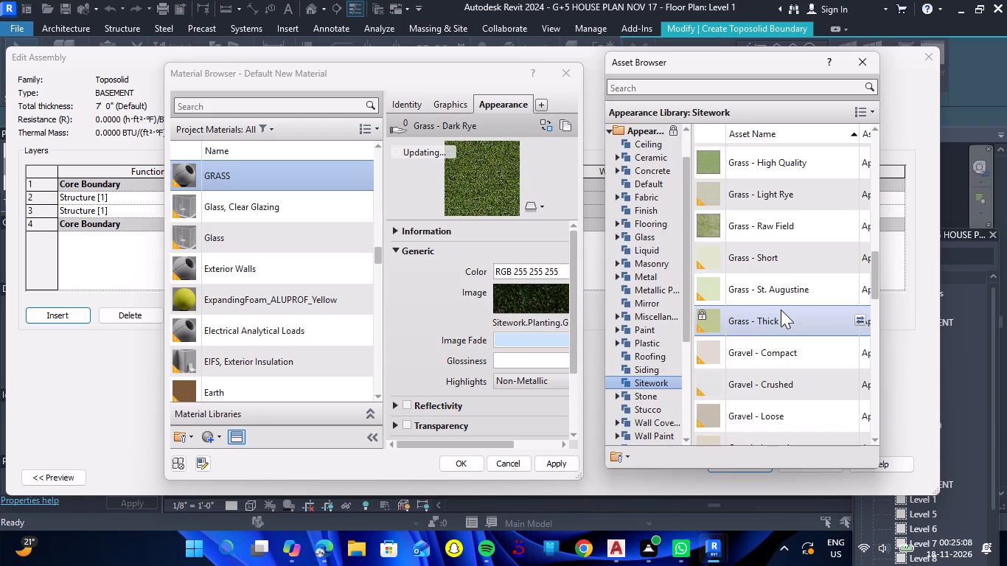
{"action": "scroll", "coordinate": [781, 310], "scroll_direction": "up", "scroll_amount": 4}
{"action": "scroll", "coordinate": [495, 343], "scroll_direction": "up", "scroll_amount": 2}
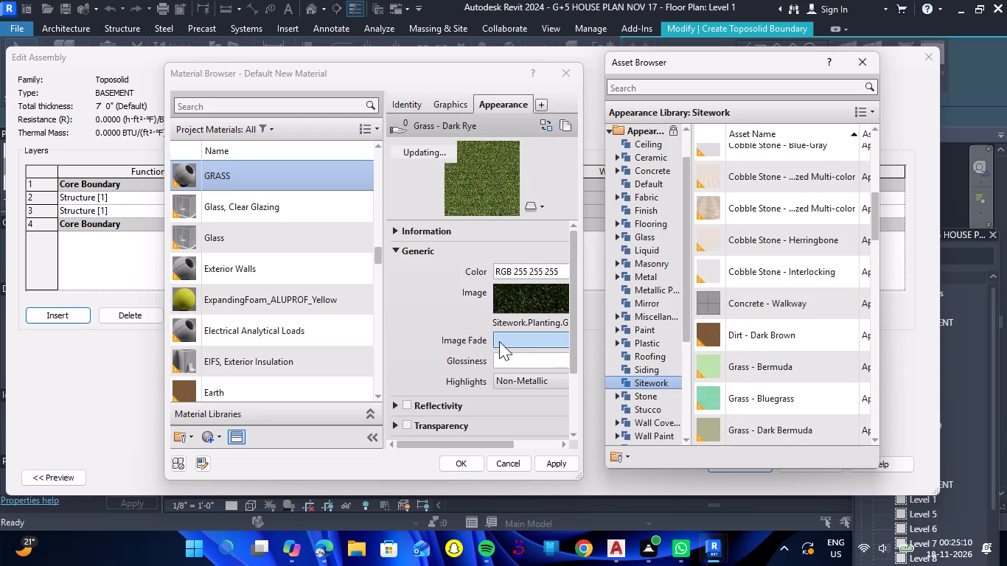
Close the material browser, reopen it for structure layer 2, and search the project materials for GRASS.
{"action": "left_click", "coordinate": [559, 77]}
{"action": "left_click", "coordinate": [415, 200]}
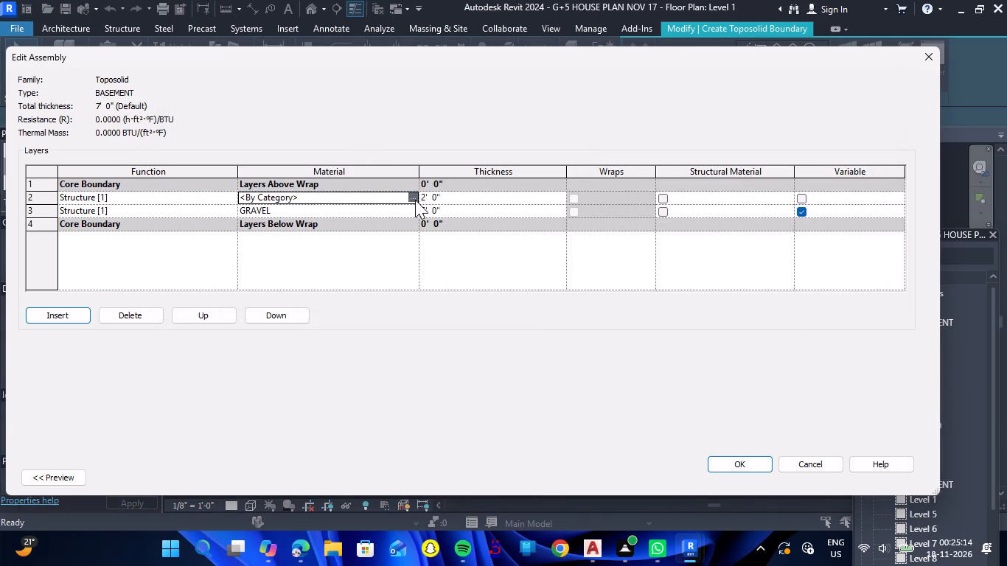
{"action": "left_click", "coordinate": [278, 107]}
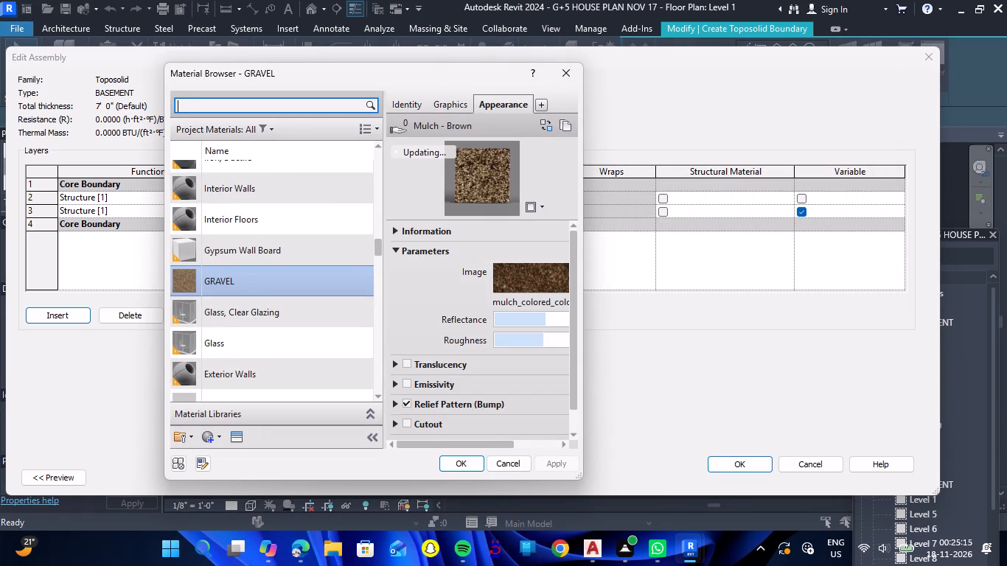
{"action": "type", "text": "GRASS"}
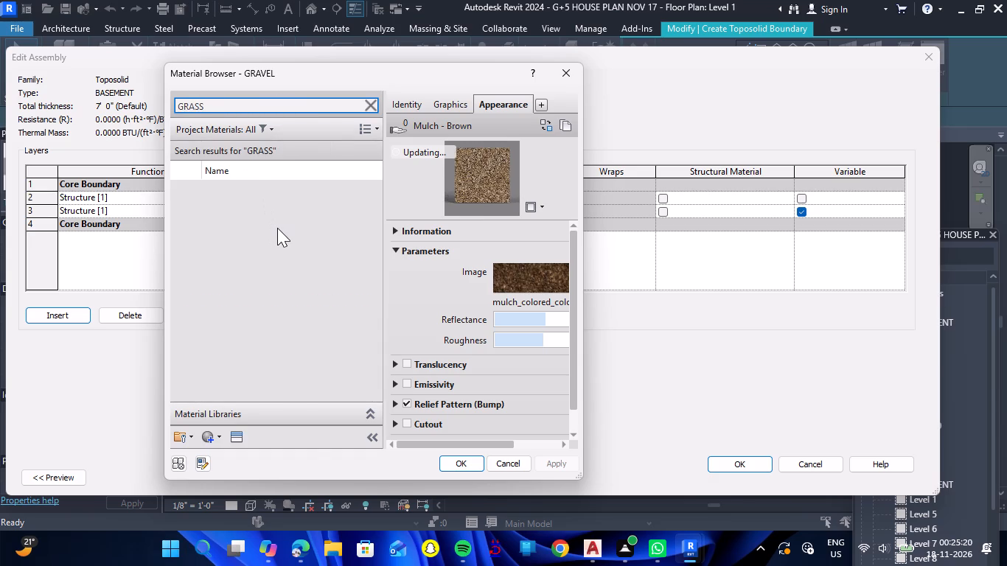
{"action": "scroll", "coordinate": [279, 234], "scroll_direction": "down", "scroll_amount": 2}
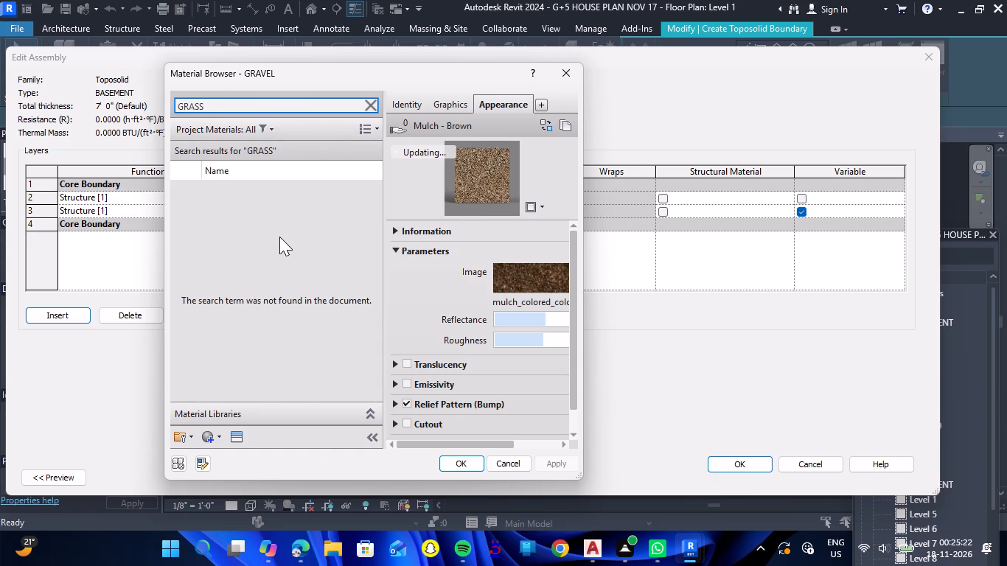
{"action": "key", "text": "BackSpace"}
{"action": "key", "text": "BackSpace"}
{"action": "key", "text": "BackSpace"}
{"action": "key", "text": "BackSpace"}
{"action": "key", "text": "BackSpace"}
{"action": "key", "text": "BackSpace"}
{"action": "key", "text": "BackSpace"}
{"action": "key", "text": "BackSpace"}
{"action": "key", "text": "BackSpace"}
{"action": "key", "text": "BackSpace"}
{"action": "key", "text": "BackSpace"}
{"action": "key", "text": "BackSpace"}
{"action": "key", "text": "BackSpace"}
{"action": "key", "text": "BackSpace"}
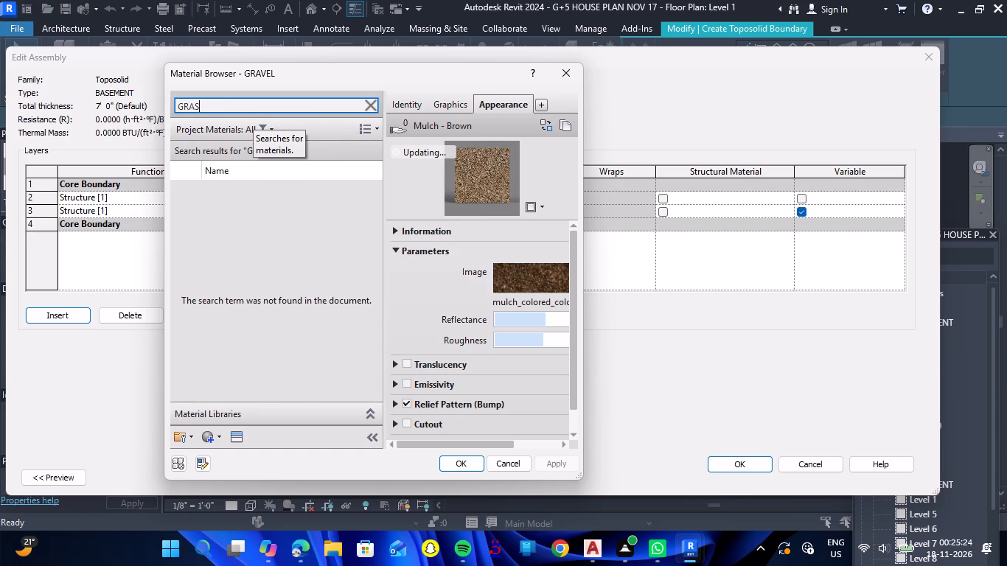
Look through the project material list for a grass material and preview the Earth material's appearance.
{"action": "scroll", "coordinate": [272, 270], "scroll_direction": "down", "scroll_amount": 7}
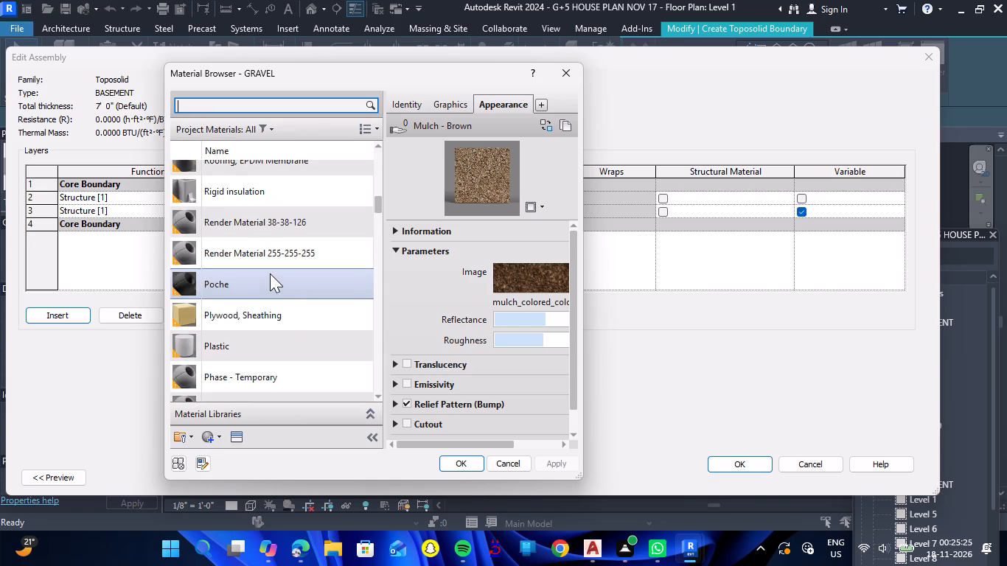
{"action": "scroll", "coordinate": [263, 253], "scroll_direction": "down", "scroll_amount": 8}
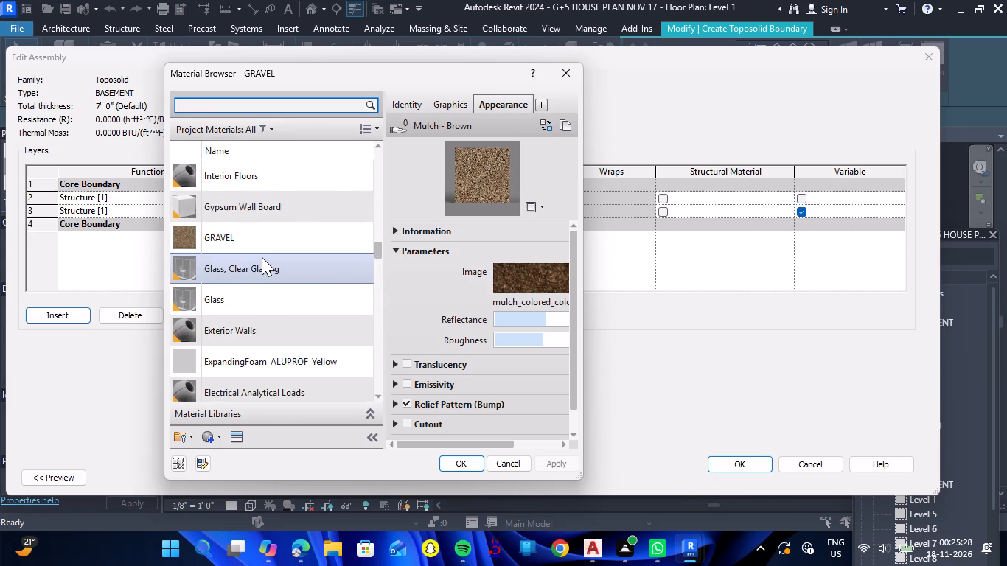
{"action": "scroll", "coordinate": [262, 257], "scroll_direction": "down", "scroll_amount": 1}
{"action": "left_click", "coordinate": [220, 435]}
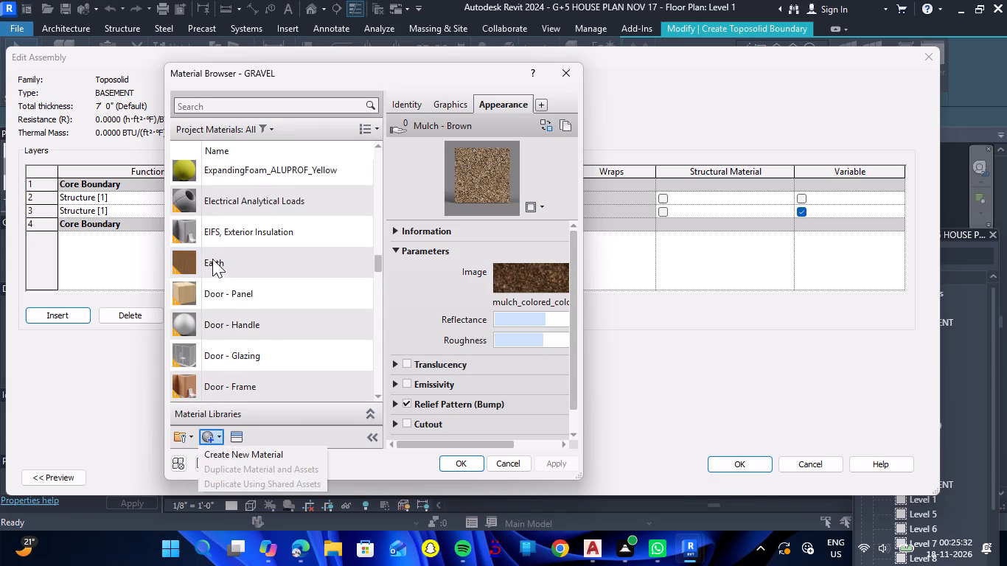
{"action": "left_click", "coordinate": [240, 262]}
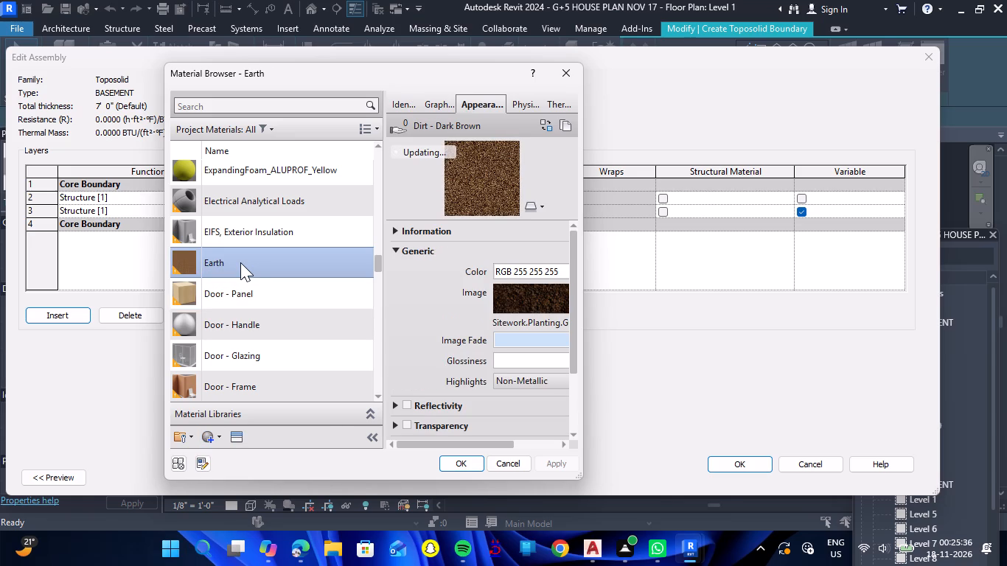
{"action": "scroll", "coordinate": [245, 273], "scroll_direction": "down", "scroll_amount": 5}
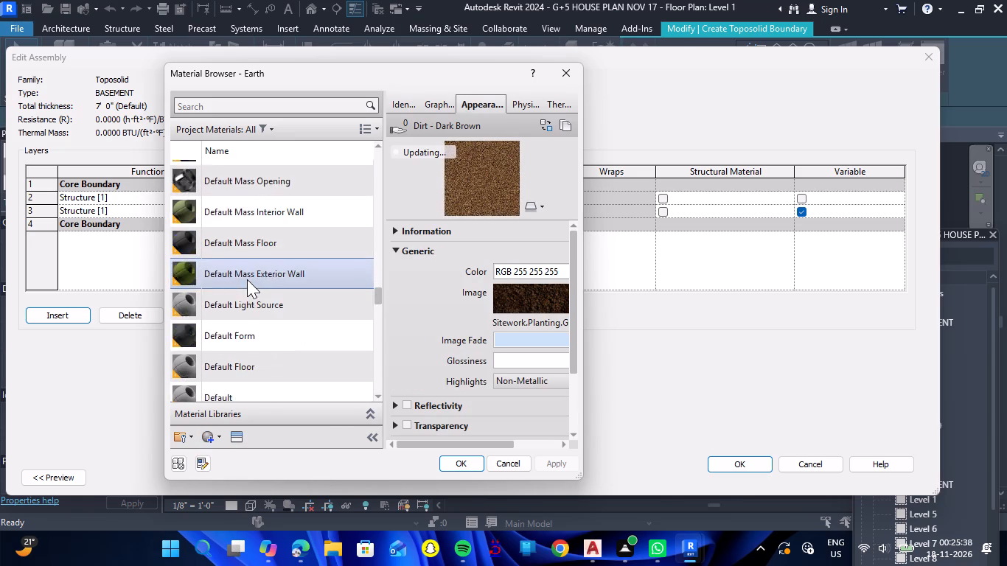
{"action": "scroll", "coordinate": [247, 279], "scroll_direction": "down", "scroll_amount": 2}
{"action": "scroll", "coordinate": [247, 280], "scroll_direction": "up", "scroll_amount": 5}
{"action": "scroll", "coordinate": [247, 280], "scroll_direction": "down", "scroll_amount": 2}
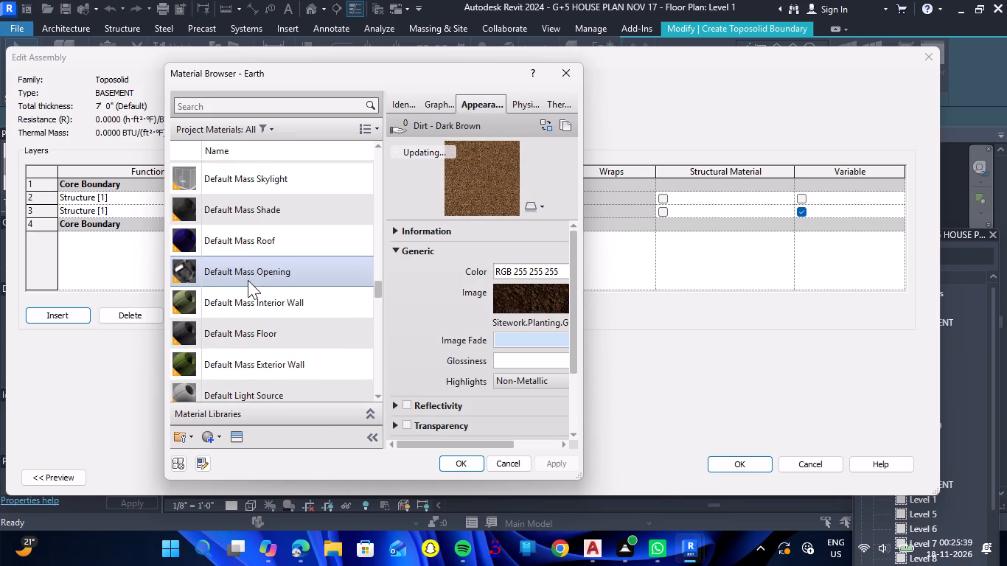
Create a new material for structure layer 2 and name it GRASS.
{"action": "left_click", "coordinate": [222, 439]}
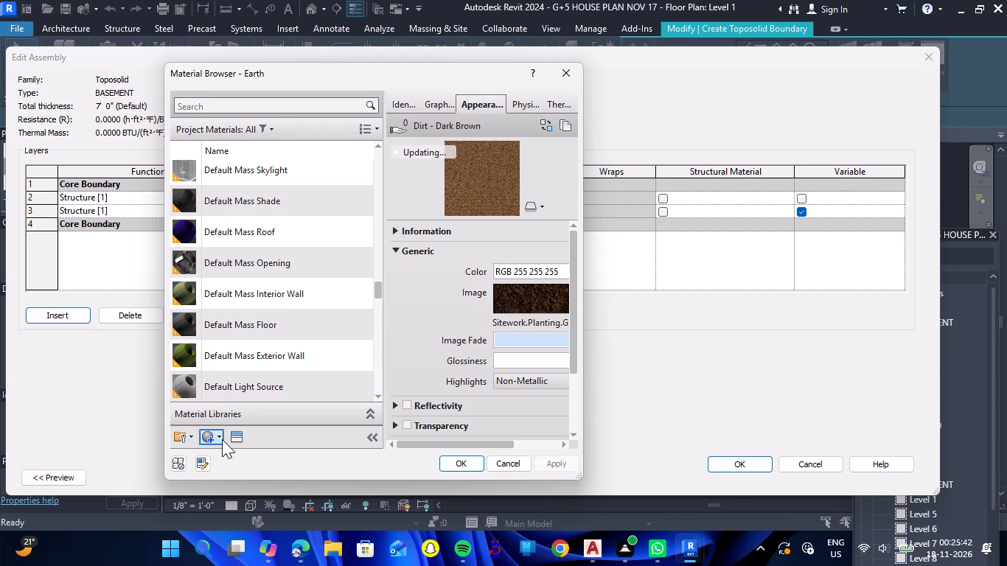
{"action": "left_click", "coordinate": [243, 447]}
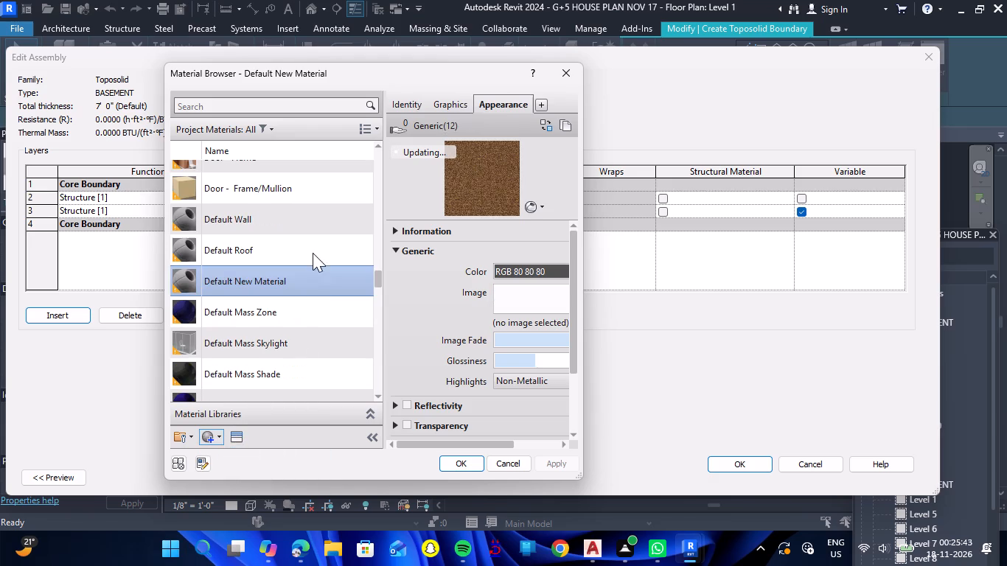
{"action": "right_click", "coordinate": [317, 290]}
{"action": "left_click", "coordinate": [348, 346]}
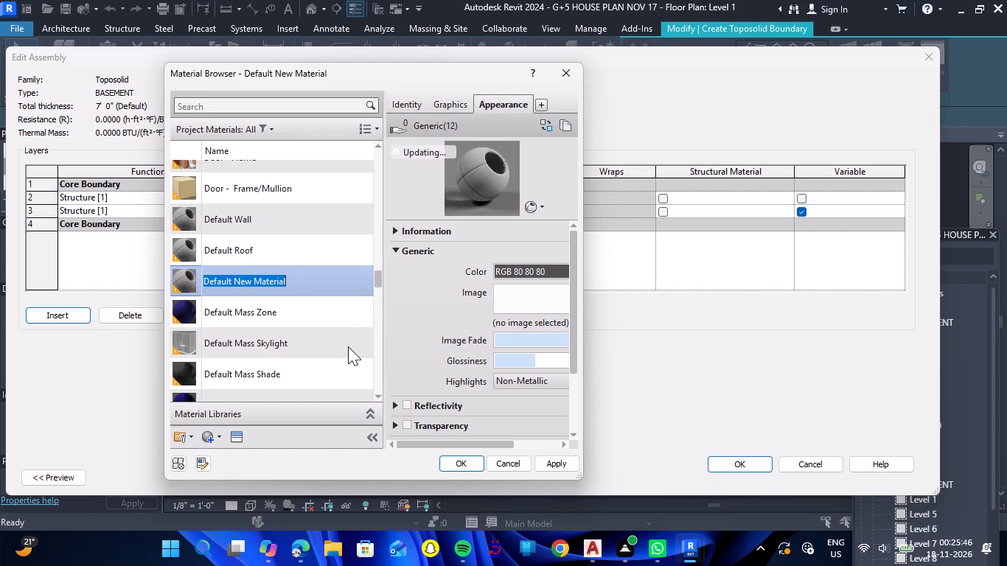
{"action": "key", "text": "BackSpace"}
{"action": "type", "text": "GRASS"}
Browse the Sitework assets in Autodesk Physical Assets and the Appearance Library for a grass appearance.
{"action": "left_click", "coordinate": [240, 433]}
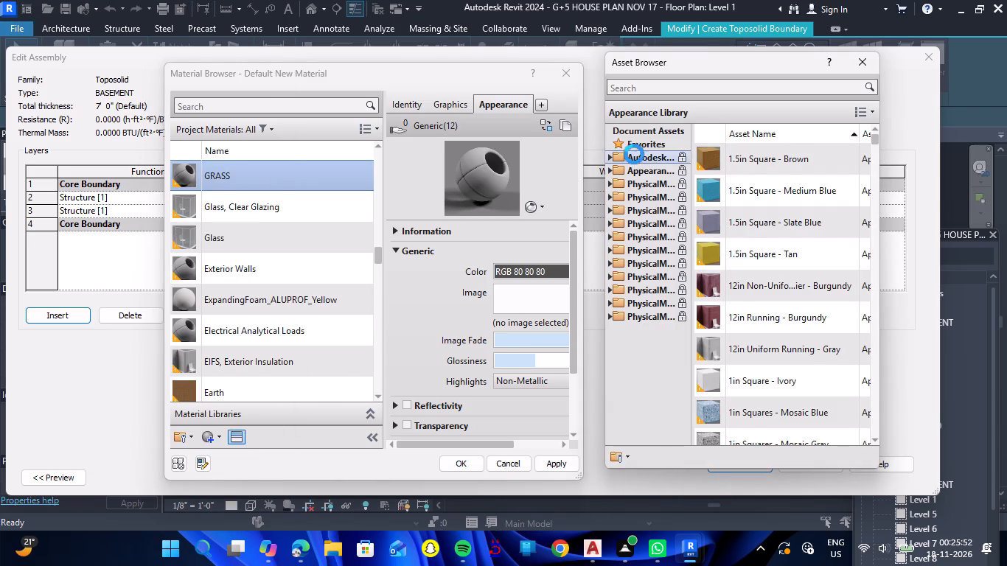
{"action": "double_click", "coordinate": [634, 154]}
{"action": "scroll", "coordinate": [642, 274], "scroll_direction": "down", "scroll_amount": 3}
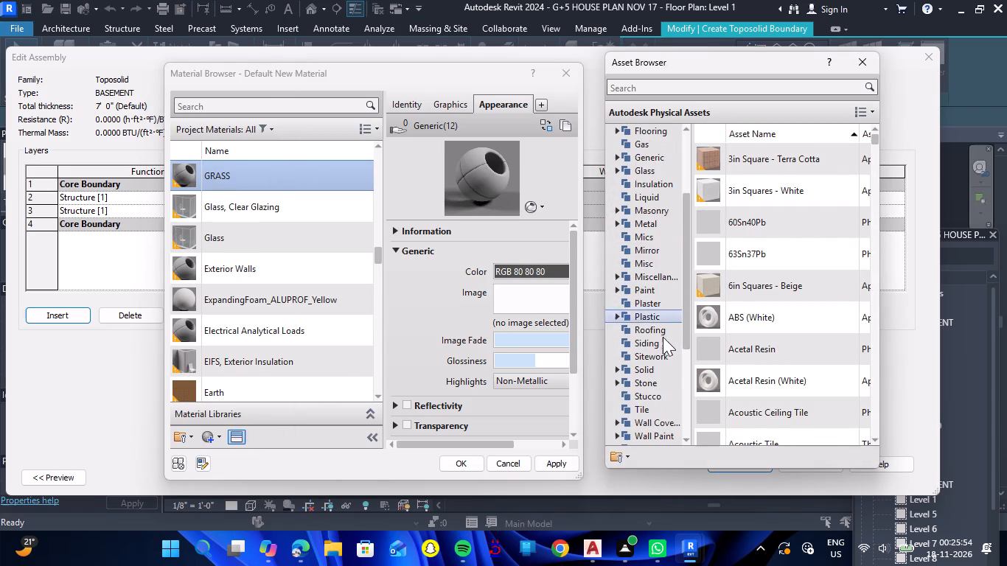
{"action": "double_click", "coordinate": [663, 351]}
{"action": "scroll", "coordinate": [780, 290], "scroll_direction": "down", "scroll_amount": 12}
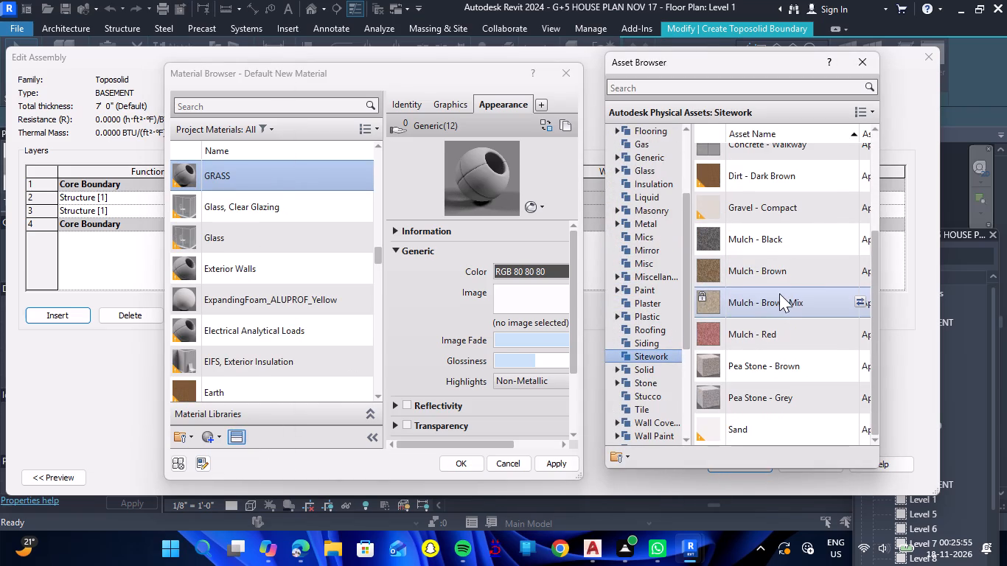
{"action": "scroll", "coordinate": [624, 361], "scroll_direction": "down", "scroll_amount": 5}
{"action": "double_click", "coordinate": [643, 284]}
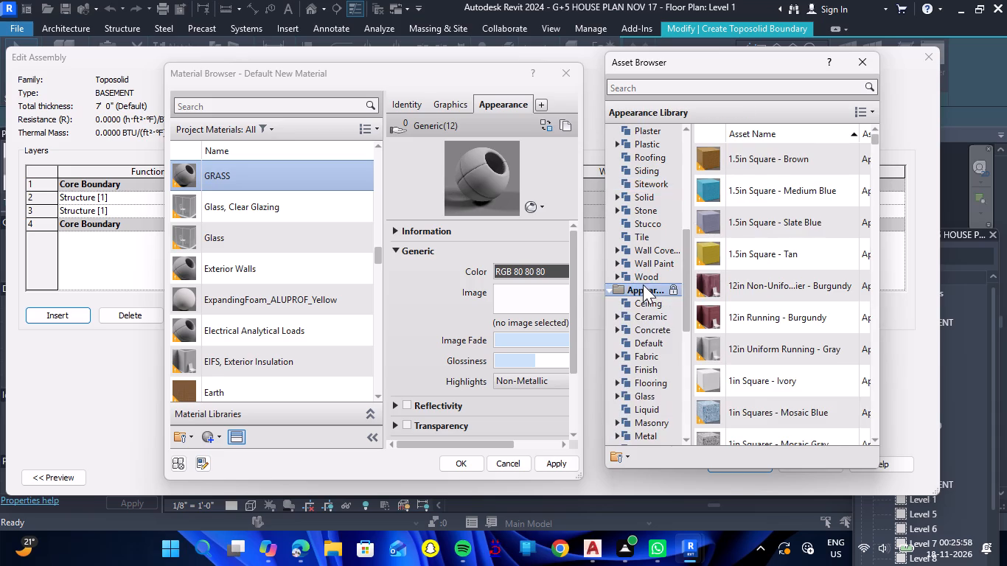
{"action": "scroll", "coordinate": [654, 318], "scroll_direction": "down", "scroll_amount": 6}
{"action": "double_click", "coordinate": [652, 305]}
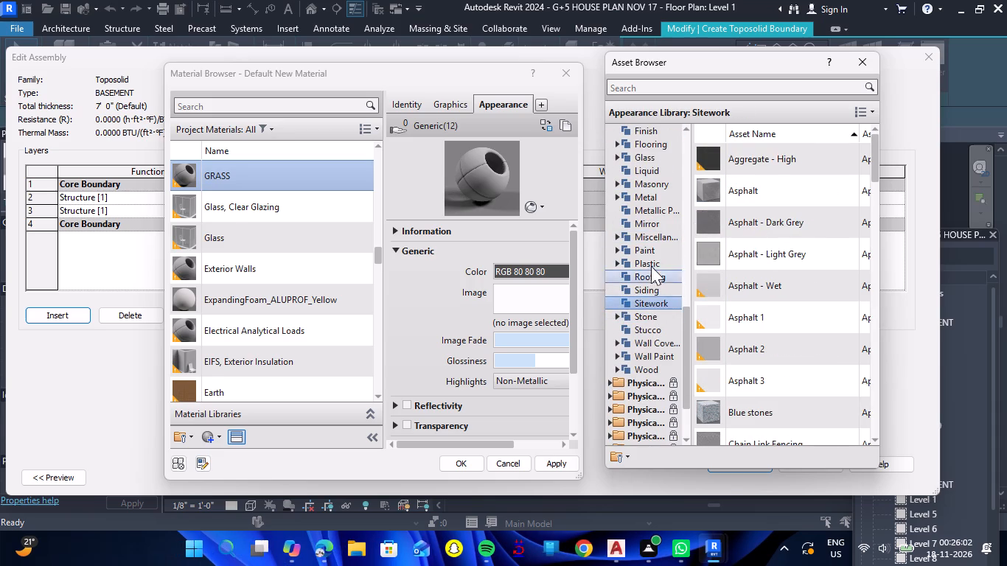
Examine the Appearance Library's Flooring, Ceramic, Masonry, Metallic Paint and Paint categories for a suitable GRASS appearance.
{"action": "scroll", "coordinate": [651, 266], "scroll_direction": "up", "scroll_amount": 2}
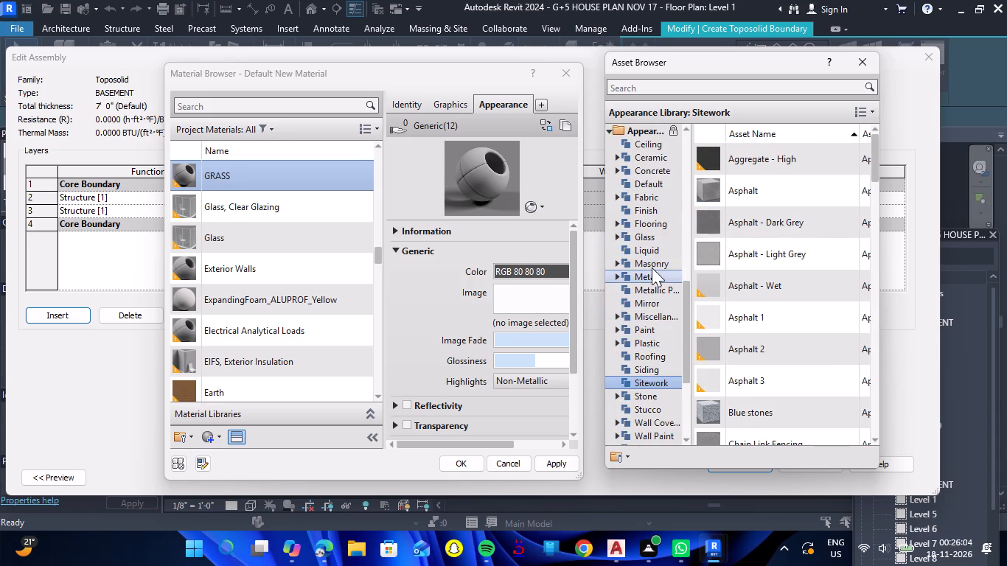
{"action": "double_click", "coordinate": [657, 226]}
{"action": "scroll", "coordinate": [786, 268], "scroll_direction": "down", "scroll_amount": 7}
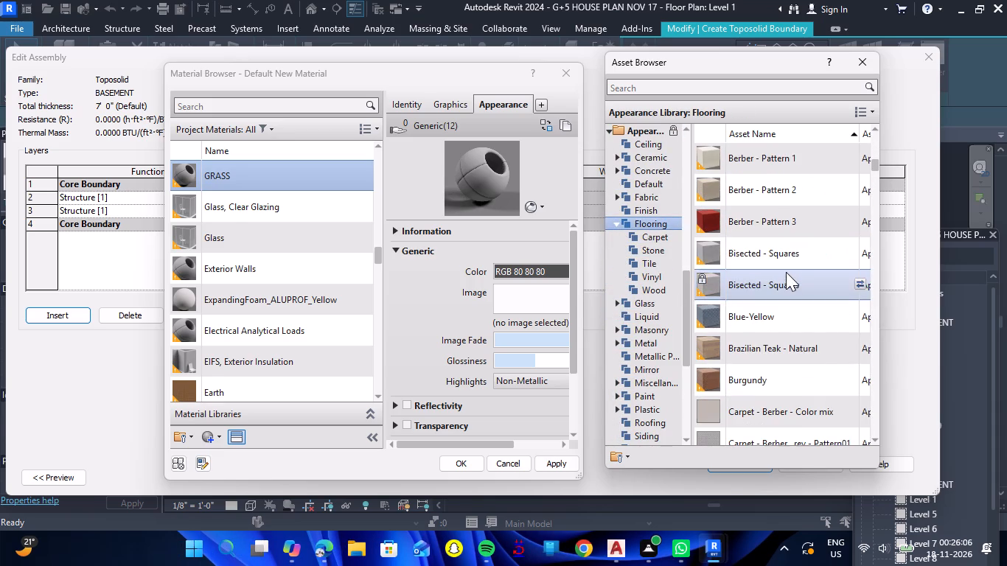
{"action": "left_click", "coordinate": [664, 286]}
{"action": "left_click", "coordinate": [654, 273]}
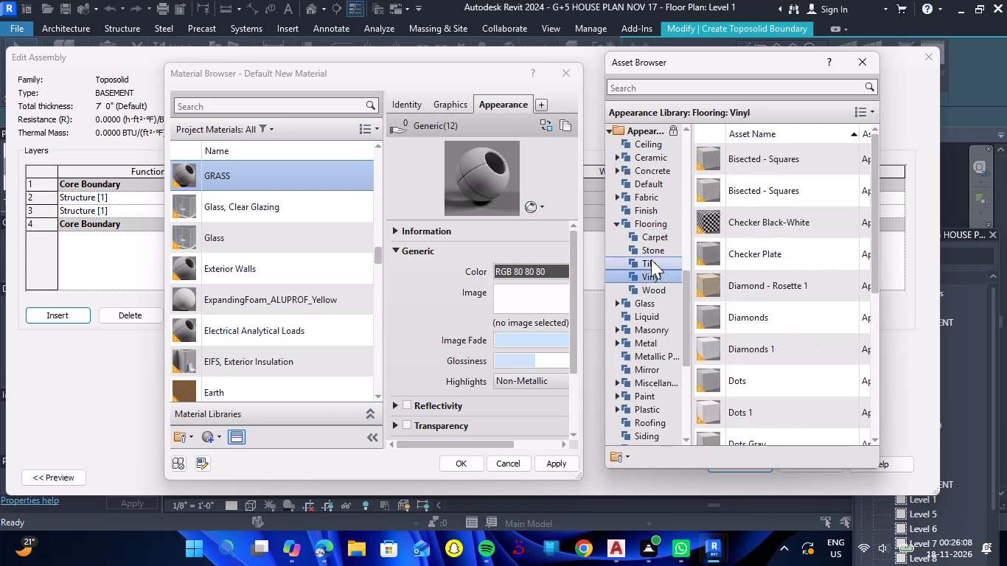
{"action": "left_click", "coordinate": [651, 259]}
{"action": "left_click", "coordinate": [653, 244]}
{"action": "left_click", "coordinate": [656, 234]}
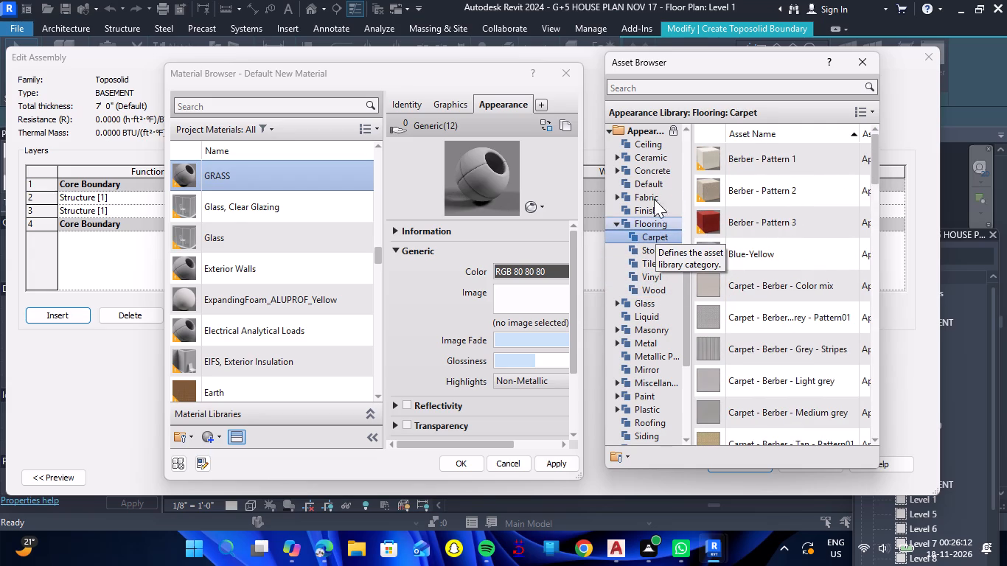
{"action": "left_click", "coordinate": [654, 163]}
{"action": "scroll", "coordinate": [845, 276], "scroll_direction": "down", "scroll_amount": 8}
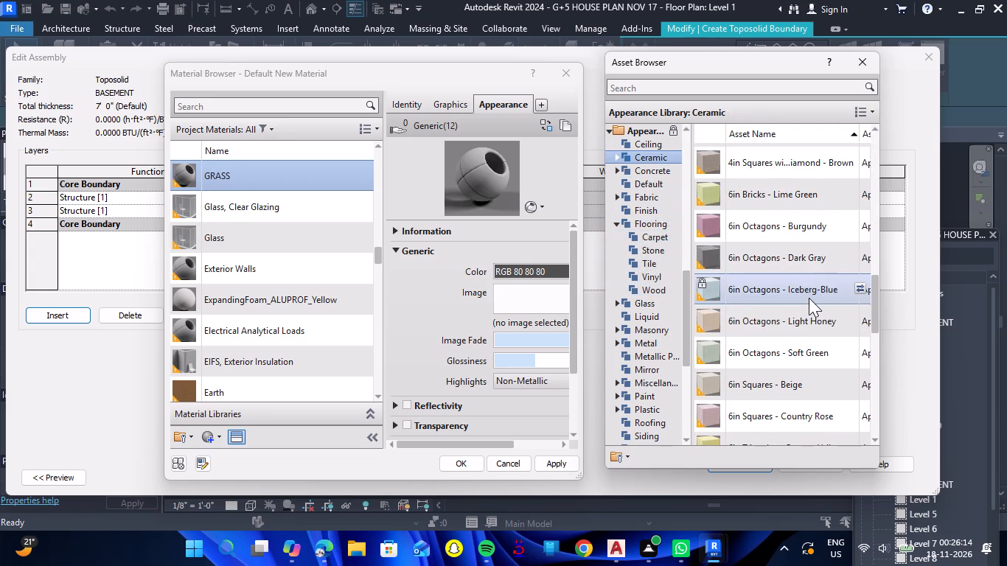
{"action": "scroll", "coordinate": [808, 298], "scroll_direction": "down", "scroll_amount": 12}
{"action": "scroll", "coordinate": [675, 264], "scroll_direction": "down", "scroll_amount": 1}
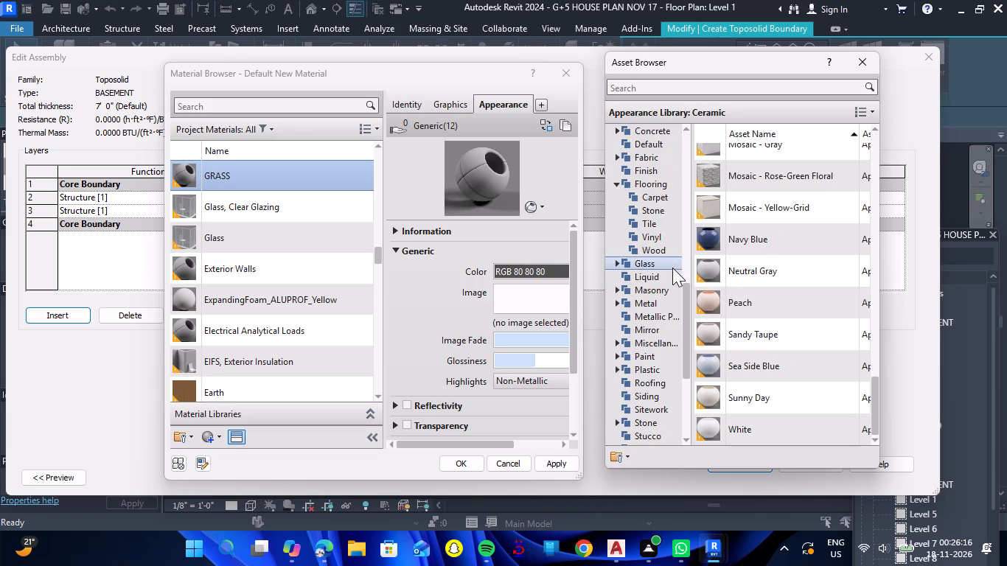
{"action": "left_click", "coordinate": [652, 288]}
{"action": "double_click", "coordinate": [652, 290]}
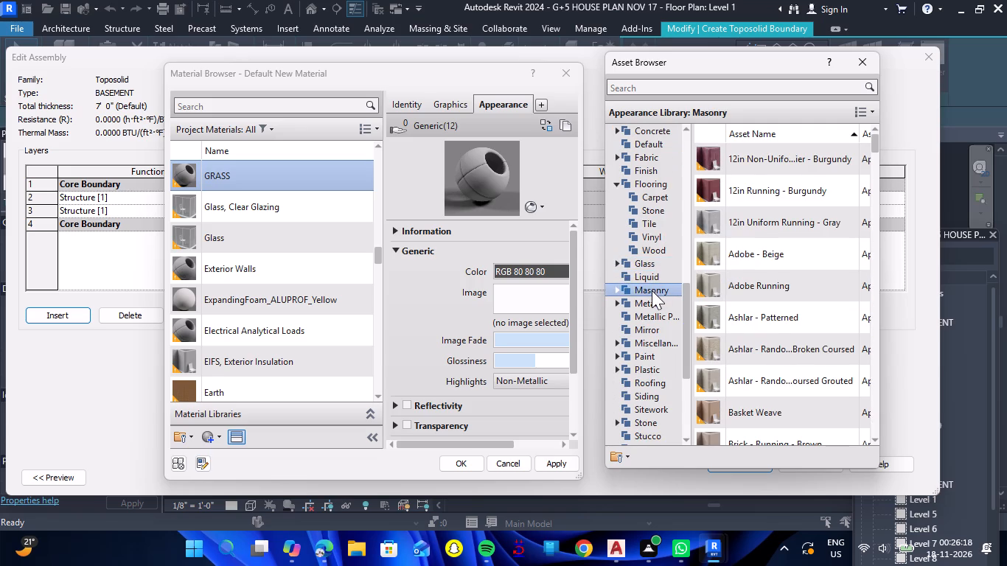
{"action": "scroll", "coordinate": [658, 332], "scroll_direction": "down", "scroll_amount": 2}
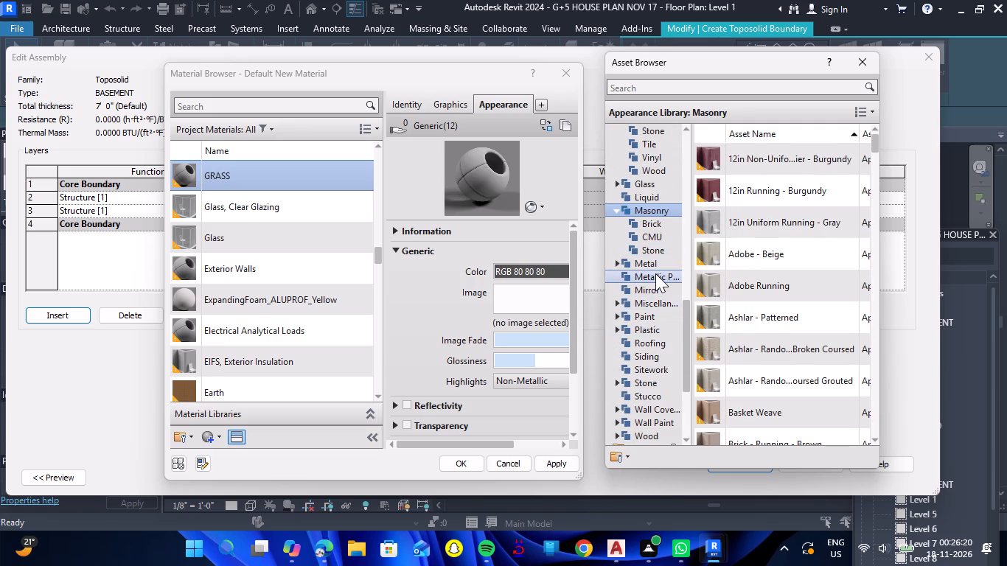
{"action": "double_click", "coordinate": [655, 273]}
{"action": "scroll", "coordinate": [659, 293], "scroll_direction": "down", "scroll_amount": 1}
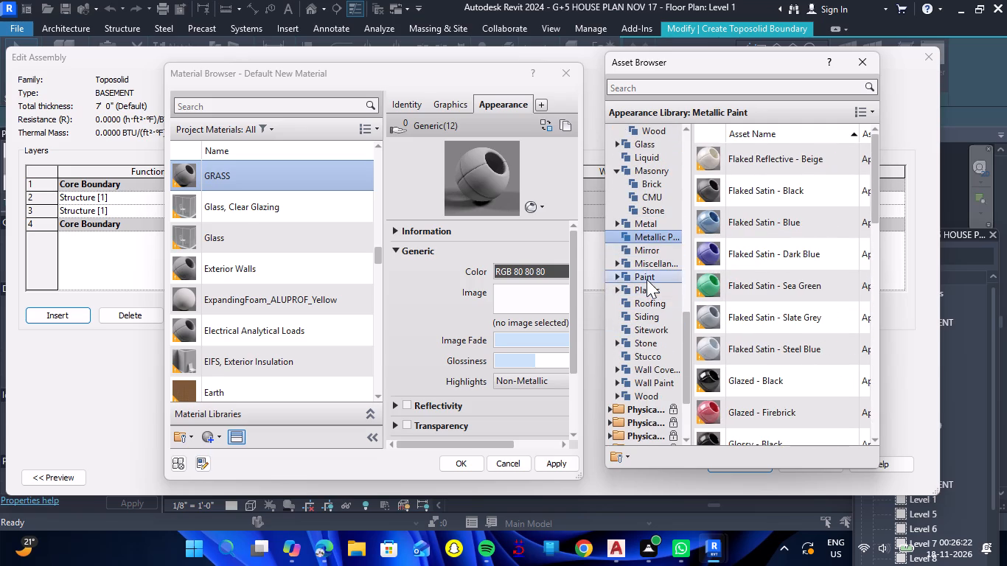
{"action": "double_click", "coordinate": [647, 279]}
{"action": "scroll", "coordinate": [654, 297], "scroll_direction": "down", "scroll_amount": 3}
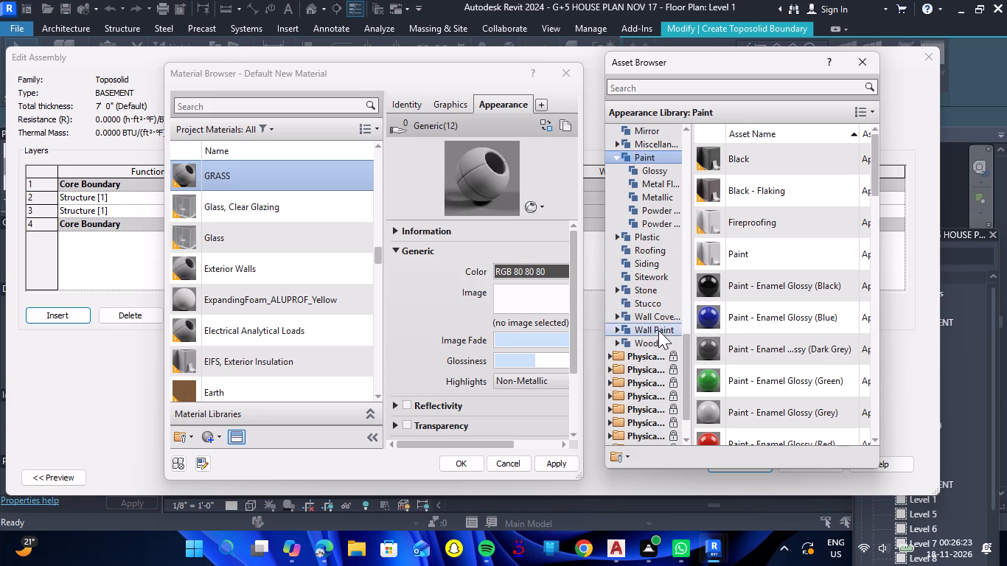
Apply the Sitework asset Grass - Dark Rye to the GRASS material and assign the material to structure layer 2.
{"action": "left_click", "coordinate": [649, 276]}
{"action": "left_click", "coordinate": [649, 276]}
{"action": "left_click", "coordinate": [649, 276]}
{"action": "scroll", "coordinate": [723, 296], "scroll_direction": "down", "scroll_amount": 2}
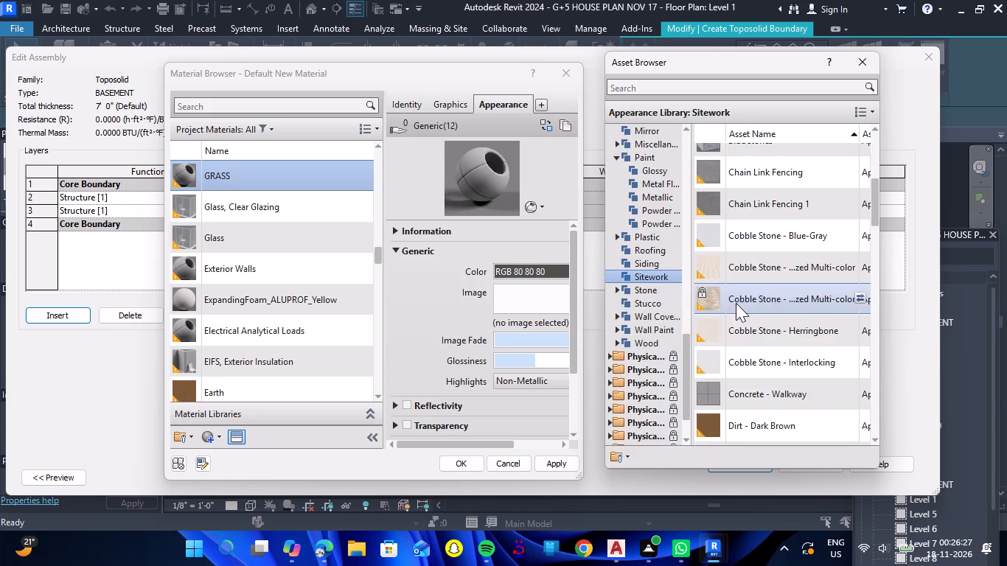
{"action": "scroll", "coordinate": [736, 303], "scroll_direction": "down", "scroll_amount": 4}
{"action": "scroll", "coordinate": [749, 310], "scroll_direction": "up", "scroll_amount": 1}
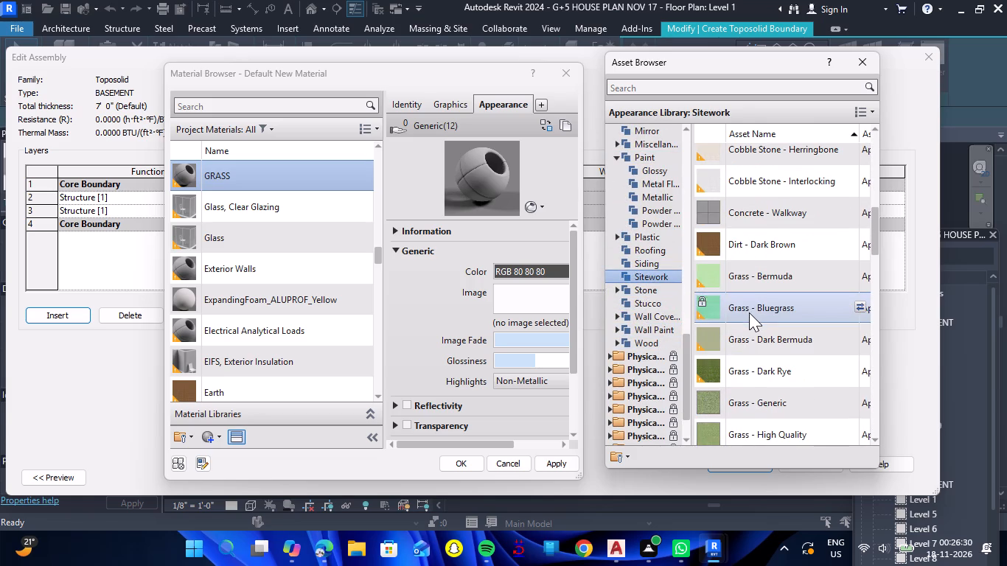
{"action": "scroll", "coordinate": [749, 312], "scroll_direction": "down", "scroll_amount": 7}
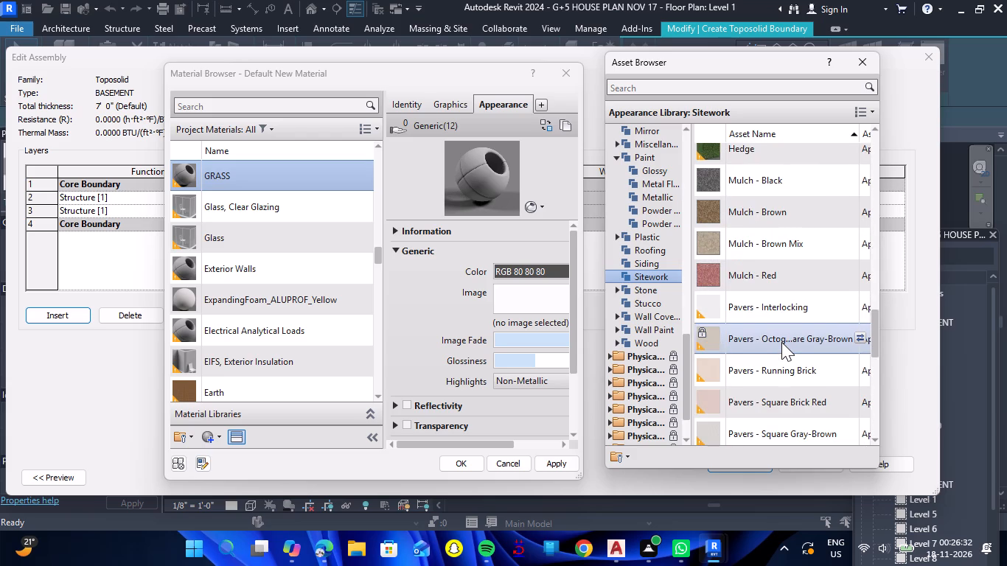
{"action": "scroll", "coordinate": [781, 342], "scroll_direction": "up", "scroll_amount": 5}
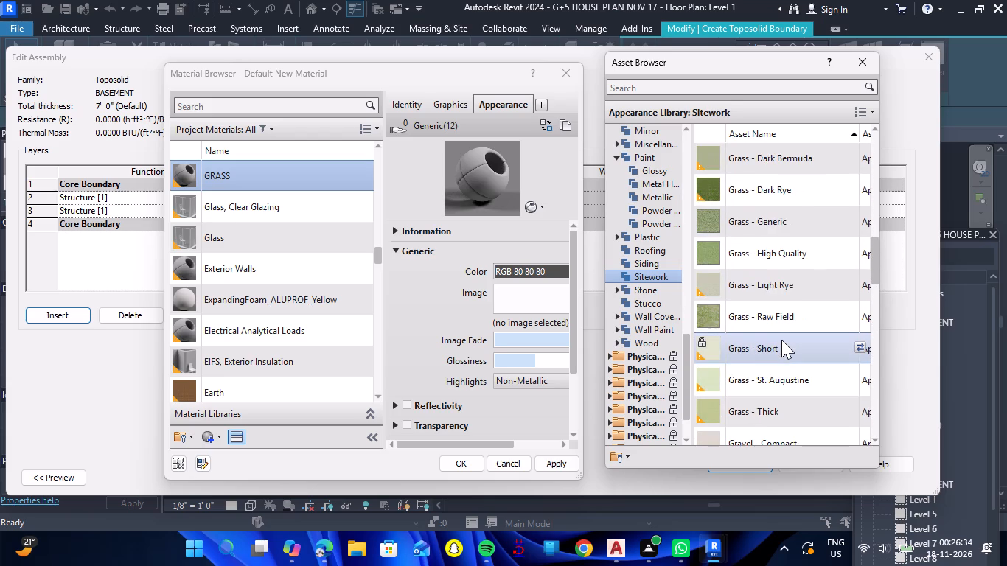
{"action": "scroll", "coordinate": [781, 339], "scroll_direction": "up", "scroll_amount": 1}
{"action": "double_click", "coordinate": [768, 284]}
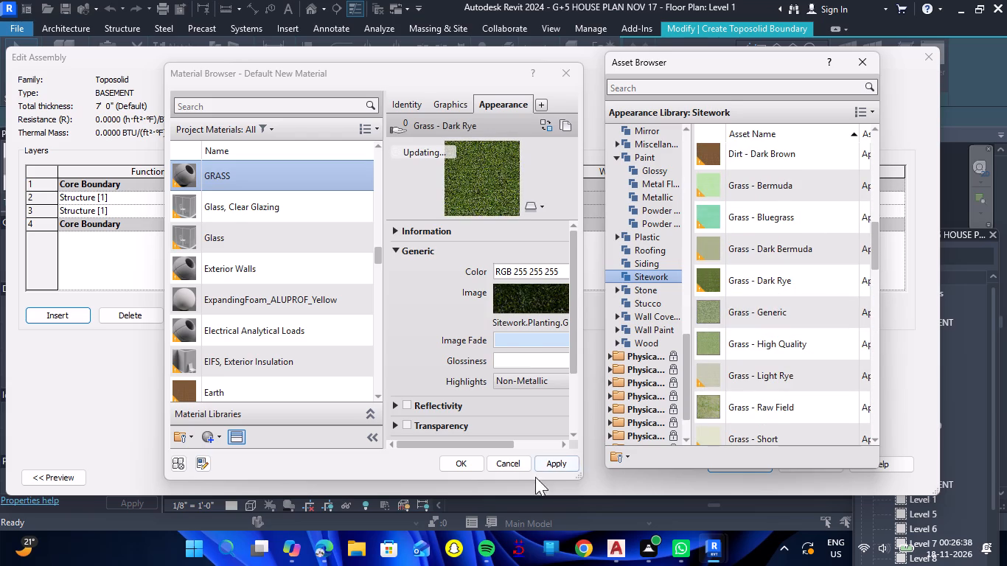
{"action": "left_click", "coordinate": [461, 468]}
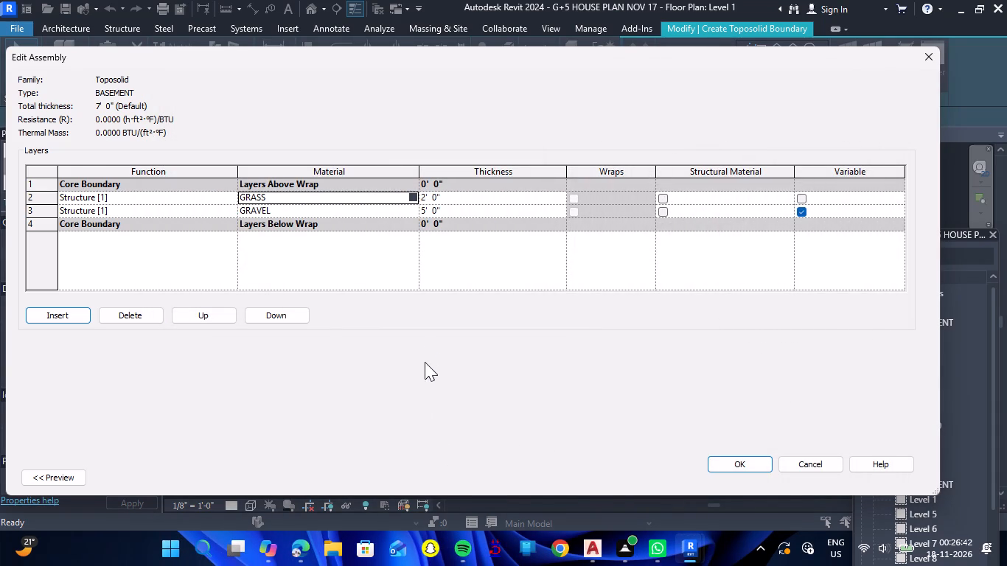
Accept the GRASS and GRAVEL layer assembly and the type properties of the BASEMENT toposolid type.
{"action": "left_click", "coordinate": [431, 387]}
{"action": "left_click", "coordinate": [736, 464]}
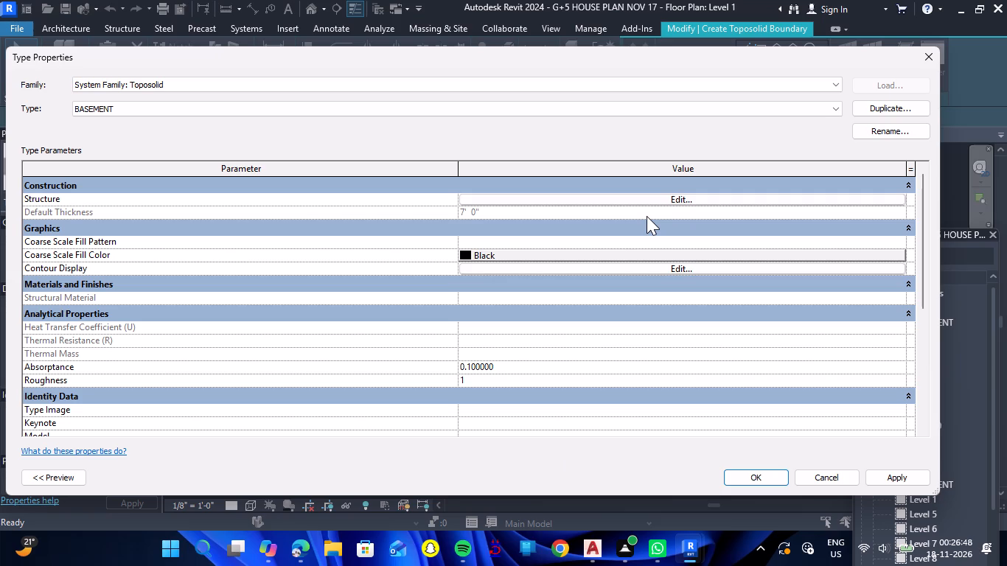
{"action": "left_click", "coordinate": [764, 471]}
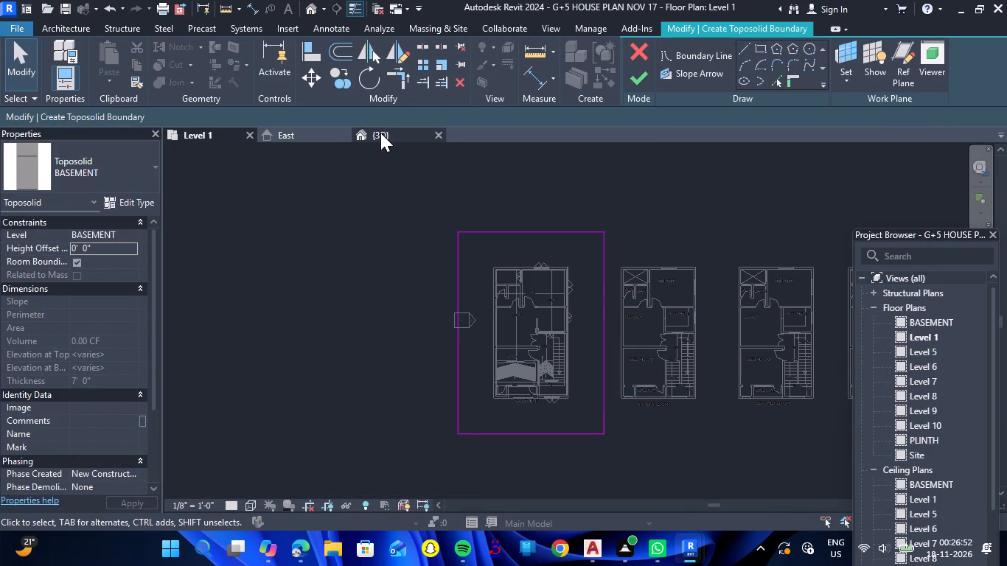
Finish the toposolid boundary sketch around the house in the 3D view, then dismiss any warning and deselect the toposolid.
{"action": "left_click", "coordinate": [380, 133]}
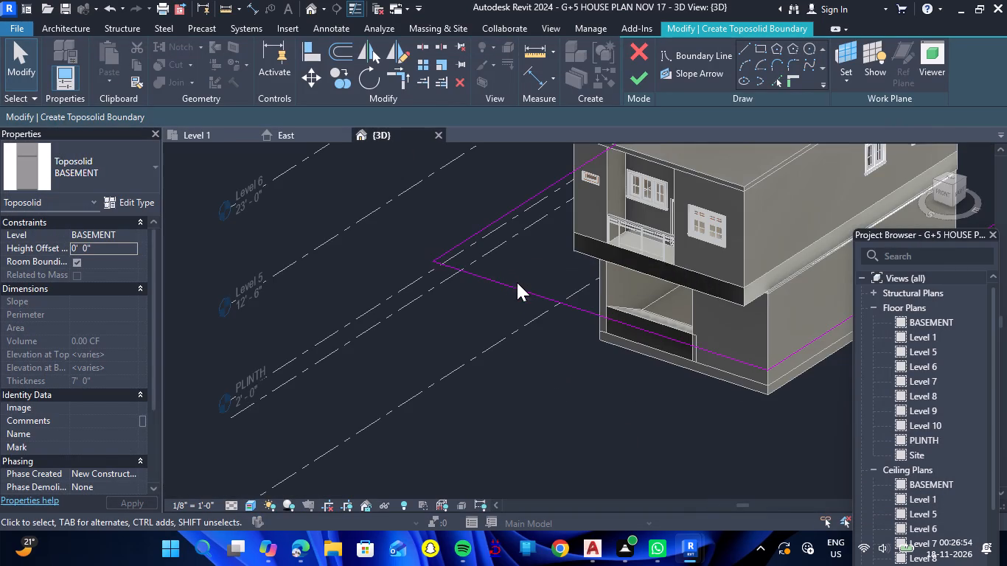
{"action": "scroll", "coordinate": [520, 292], "scroll_direction": "down", "scroll_amount": 5}
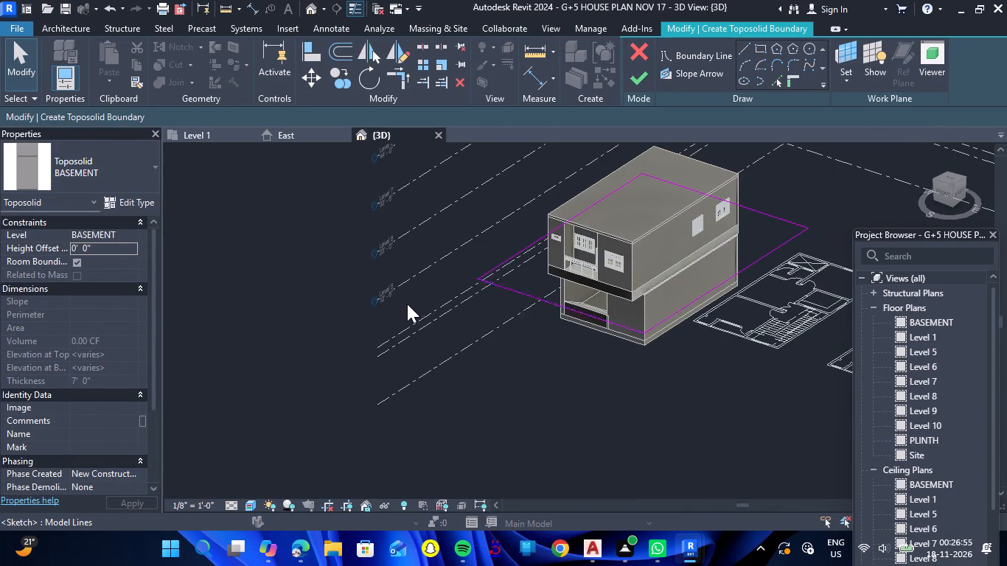
{"action": "left_click", "coordinate": [635, 92]}
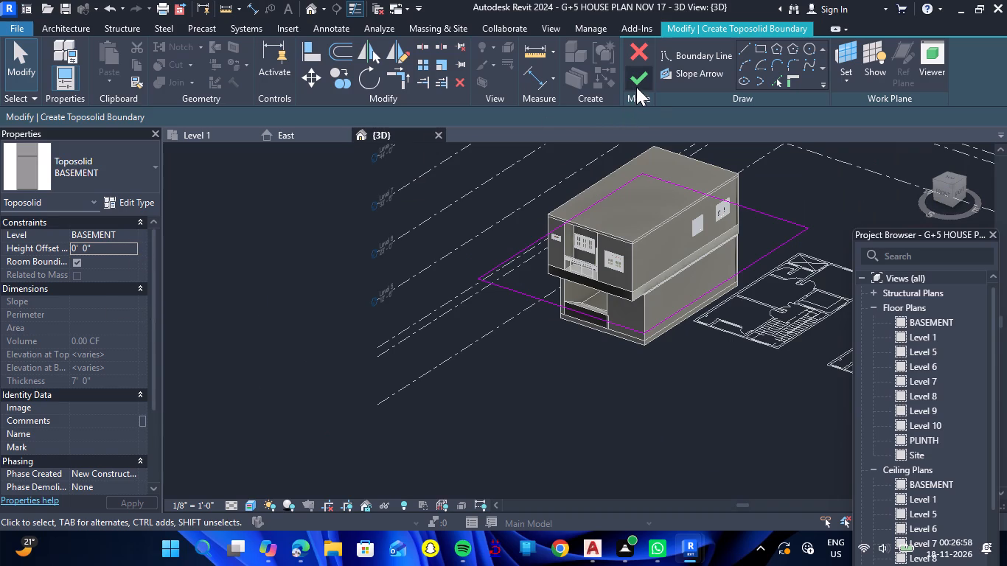
{"action": "left_click", "coordinate": [636, 87]}
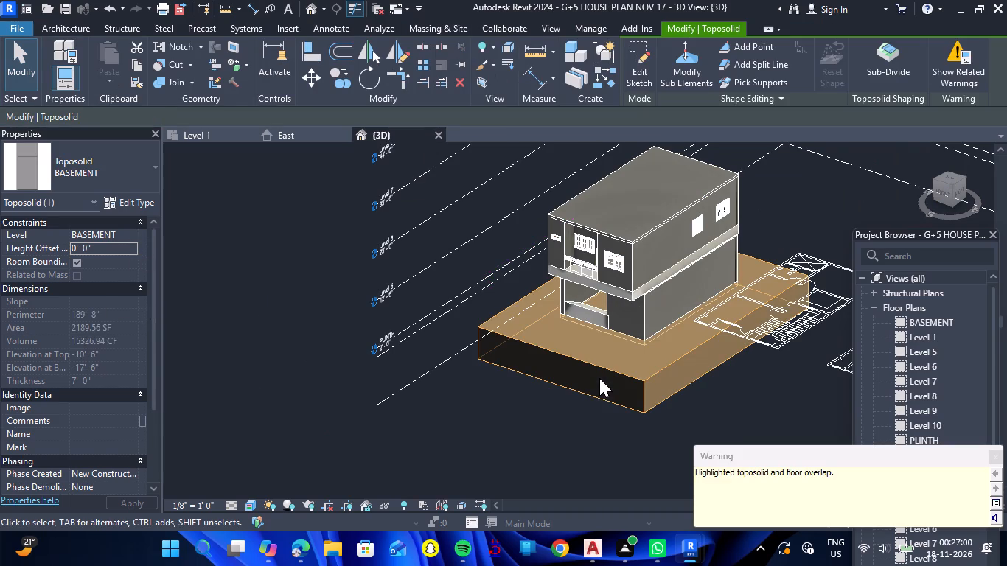
{"action": "scroll", "coordinate": [561, 365], "scroll_direction": "up", "scroll_amount": 3}
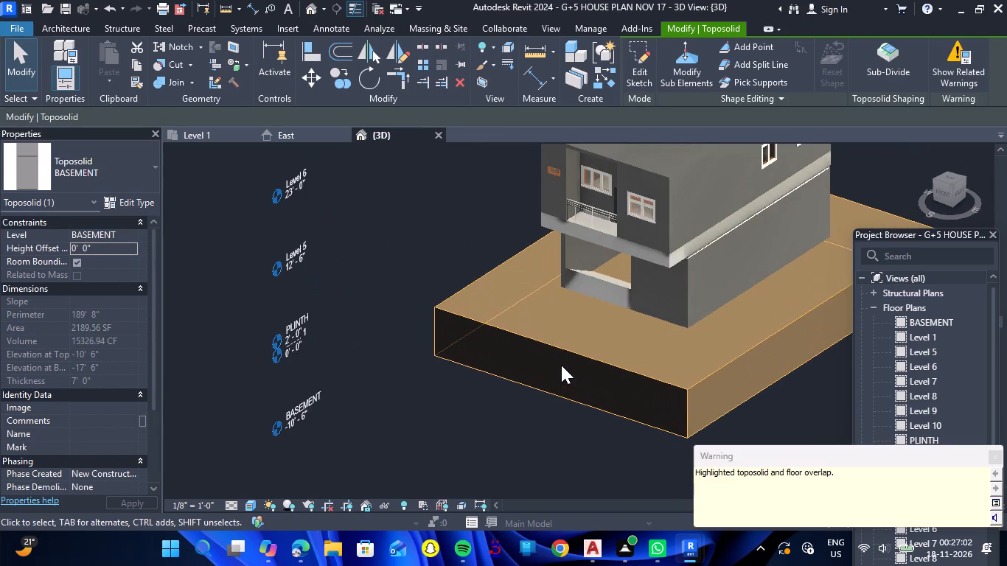
{"action": "scroll", "coordinate": [561, 365], "scroll_direction": "down", "scroll_amount": 2}
{"action": "left_click", "coordinate": [997, 456]}
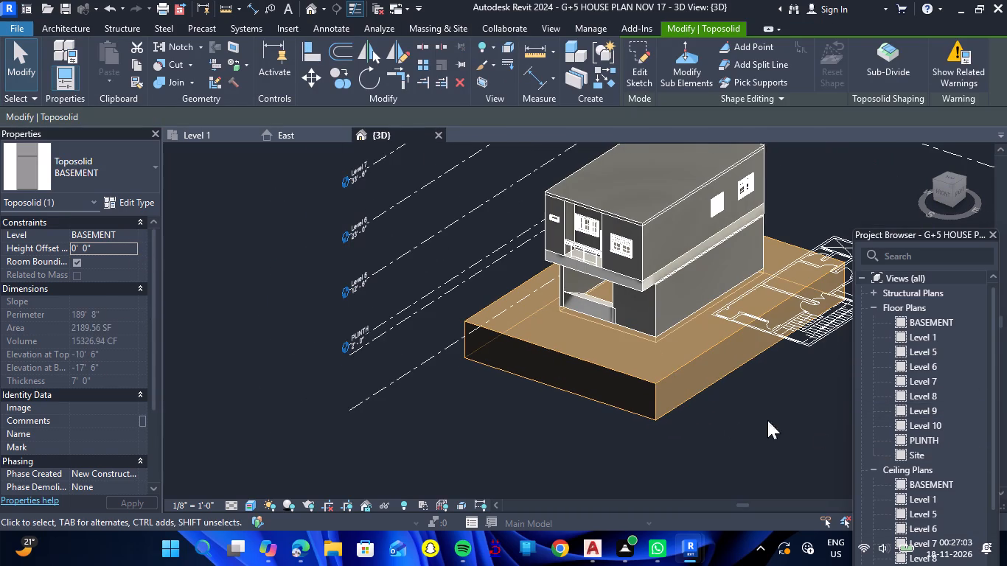
{"action": "left_click", "coordinate": [699, 422]}
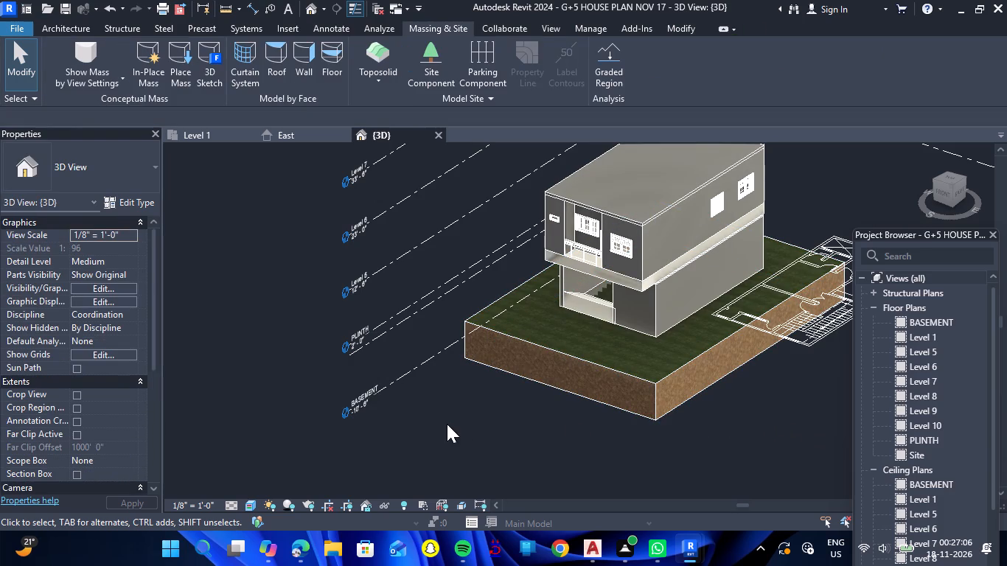
Examine the toposolid around the house from several sides in 3D and check the Level 1 floor plan.
{"action": "left_click_drag", "start_coordinate": [447, 439], "coordinate": [686, 419], "text": "shift"}
{"action": "right_click_drag", "start_coordinate": [447, 439], "coordinate": [686, 419], "text": "shift"}
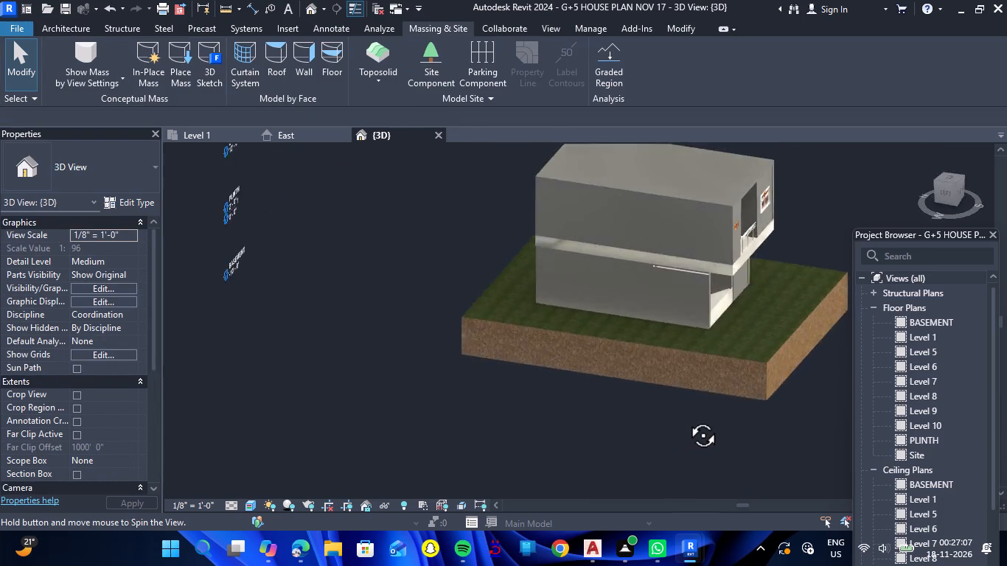
{"action": "left_click_drag", "start_coordinate": [686, 419], "coordinate": [560, 374], "text": "shift"}
{"action": "right_click_drag", "start_coordinate": [686, 419], "coordinate": [560, 374], "text": "shift"}
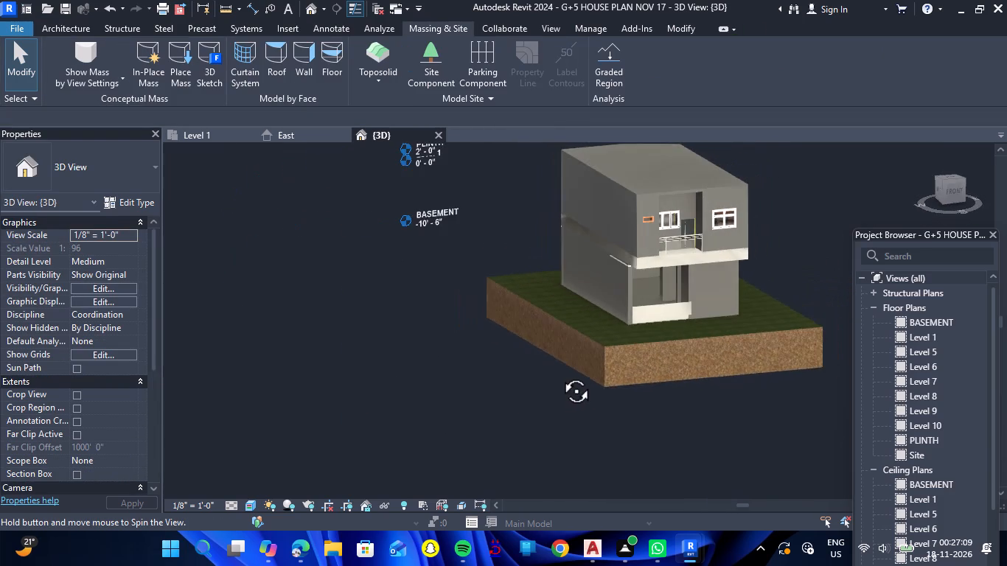
{"action": "left_click_drag", "start_coordinate": [560, 374], "coordinate": [531, 374], "text": "shift"}
{"action": "right_click_drag", "start_coordinate": [560, 374], "coordinate": [531, 374], "text": "shift"}
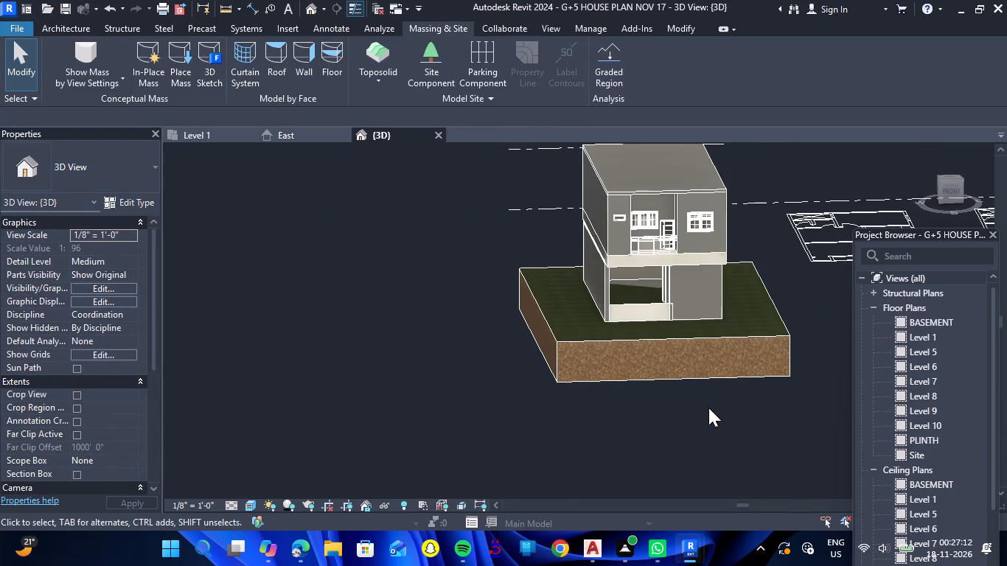
{"action": "left_click", "coordinate": [198, 134]}
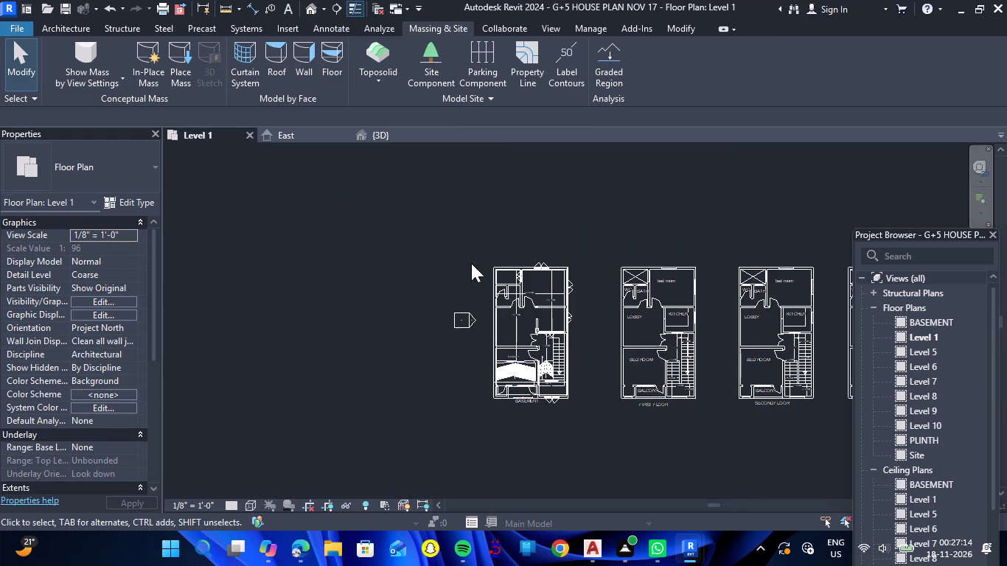
{"action": "scroll", "coordinate": [584, 307], "scroll_direction": "up", "scroll_amount": 4}
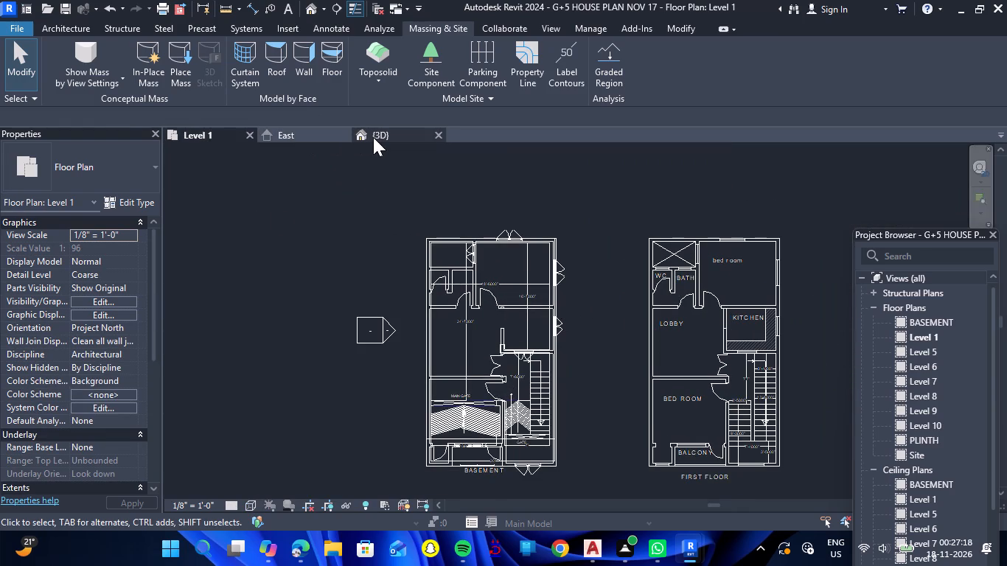
{"action": "left_click", "coordinate": [373, 137]}
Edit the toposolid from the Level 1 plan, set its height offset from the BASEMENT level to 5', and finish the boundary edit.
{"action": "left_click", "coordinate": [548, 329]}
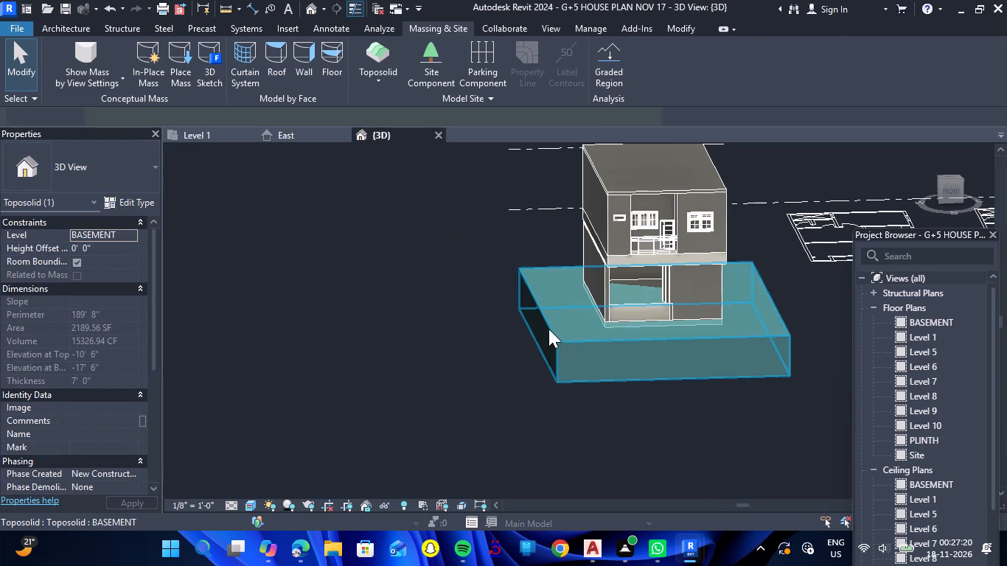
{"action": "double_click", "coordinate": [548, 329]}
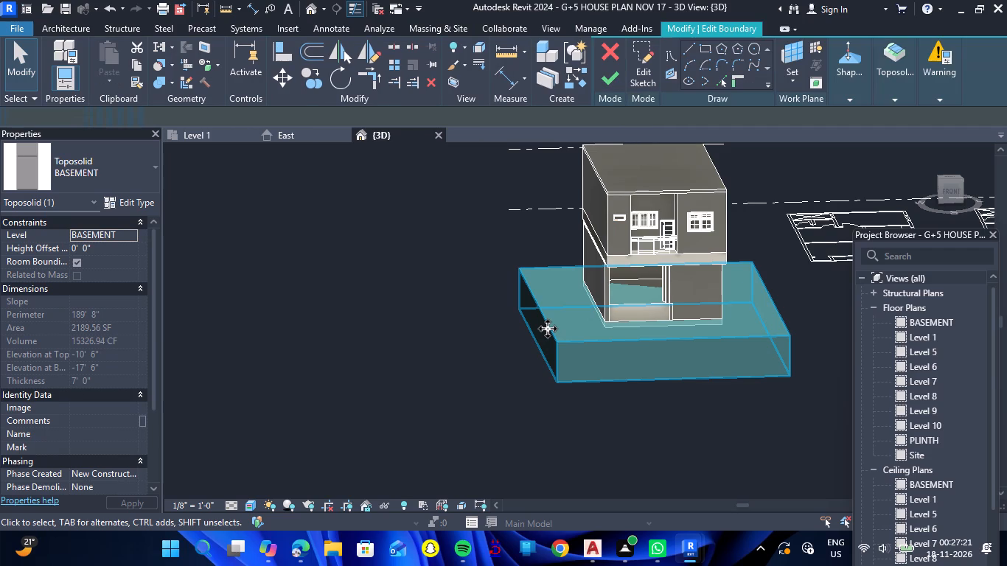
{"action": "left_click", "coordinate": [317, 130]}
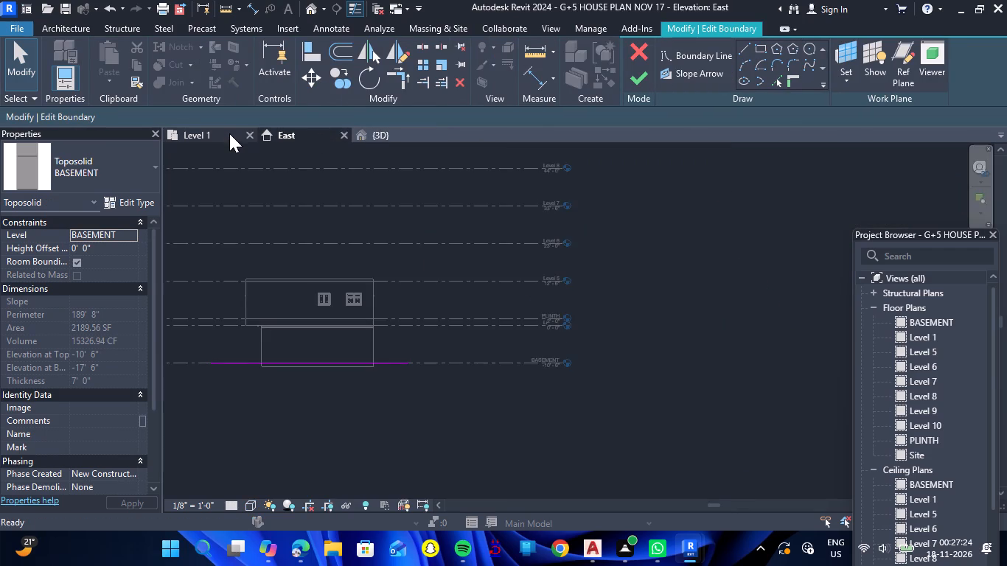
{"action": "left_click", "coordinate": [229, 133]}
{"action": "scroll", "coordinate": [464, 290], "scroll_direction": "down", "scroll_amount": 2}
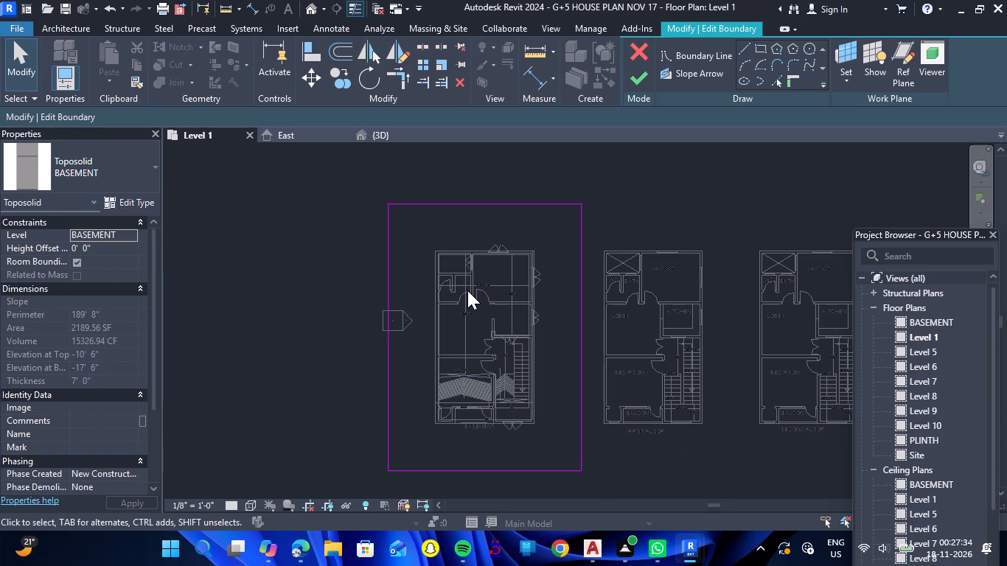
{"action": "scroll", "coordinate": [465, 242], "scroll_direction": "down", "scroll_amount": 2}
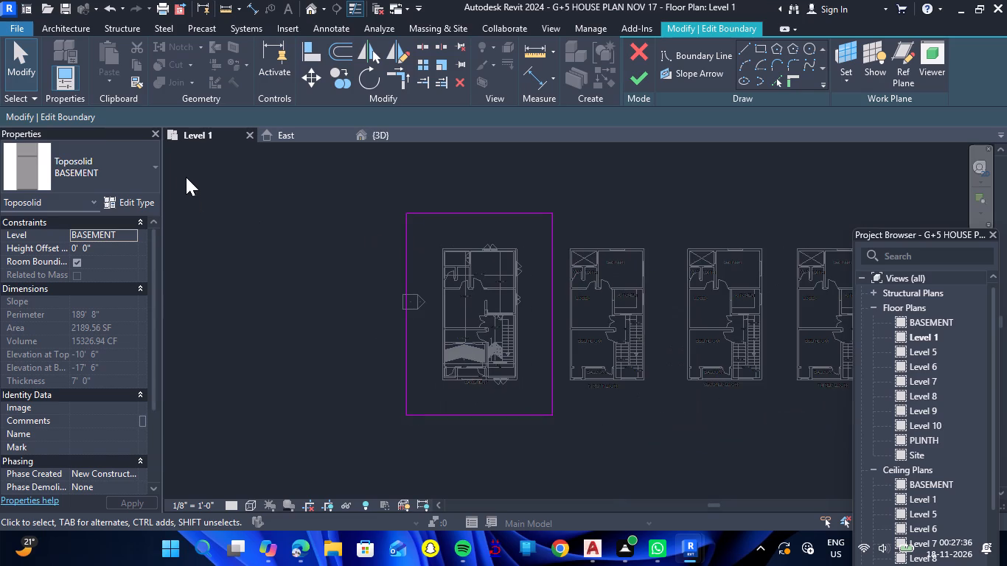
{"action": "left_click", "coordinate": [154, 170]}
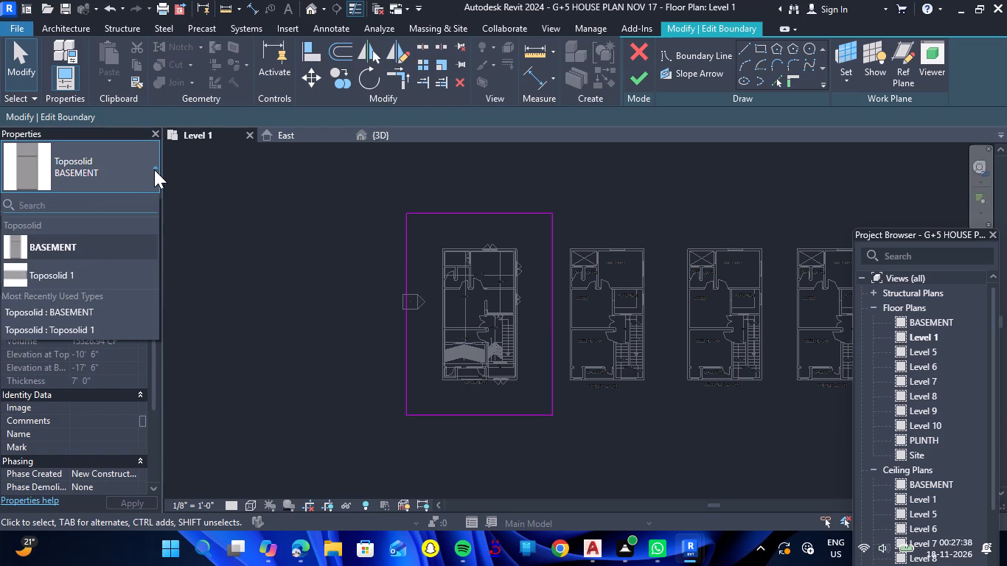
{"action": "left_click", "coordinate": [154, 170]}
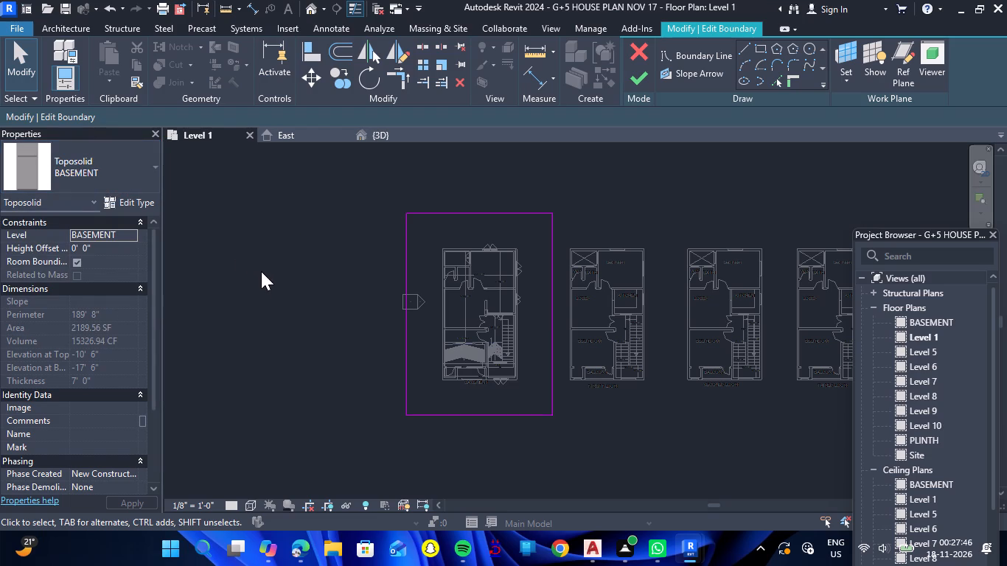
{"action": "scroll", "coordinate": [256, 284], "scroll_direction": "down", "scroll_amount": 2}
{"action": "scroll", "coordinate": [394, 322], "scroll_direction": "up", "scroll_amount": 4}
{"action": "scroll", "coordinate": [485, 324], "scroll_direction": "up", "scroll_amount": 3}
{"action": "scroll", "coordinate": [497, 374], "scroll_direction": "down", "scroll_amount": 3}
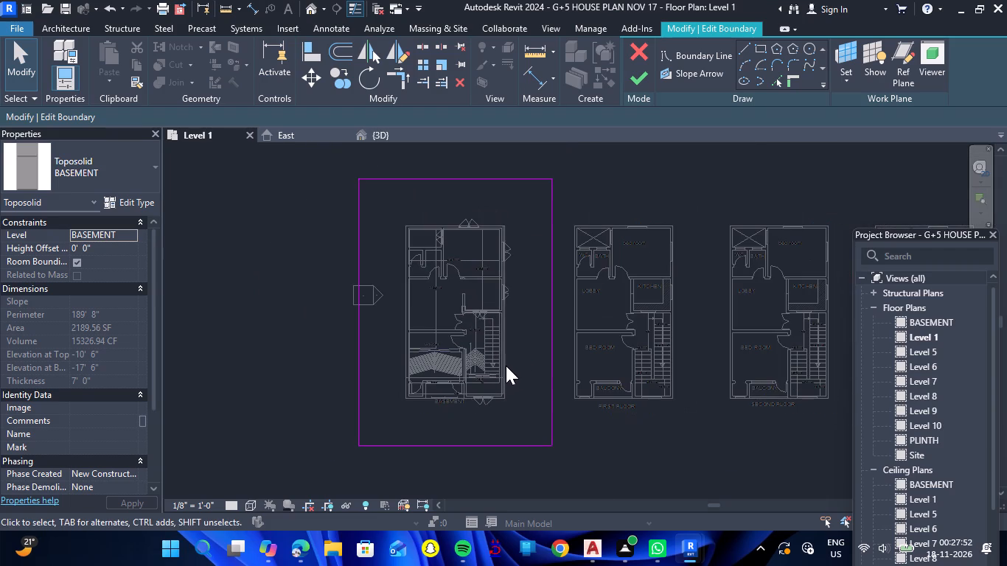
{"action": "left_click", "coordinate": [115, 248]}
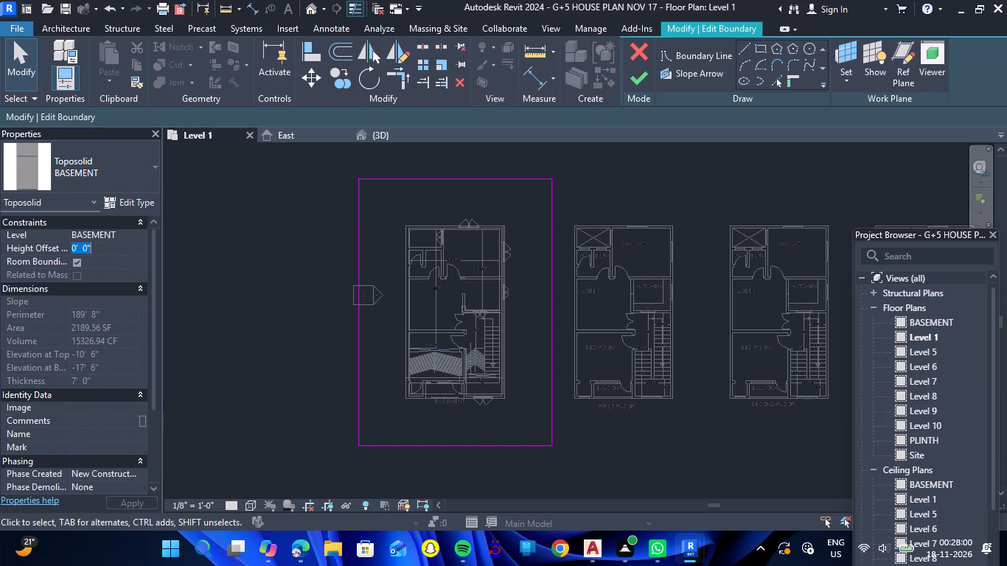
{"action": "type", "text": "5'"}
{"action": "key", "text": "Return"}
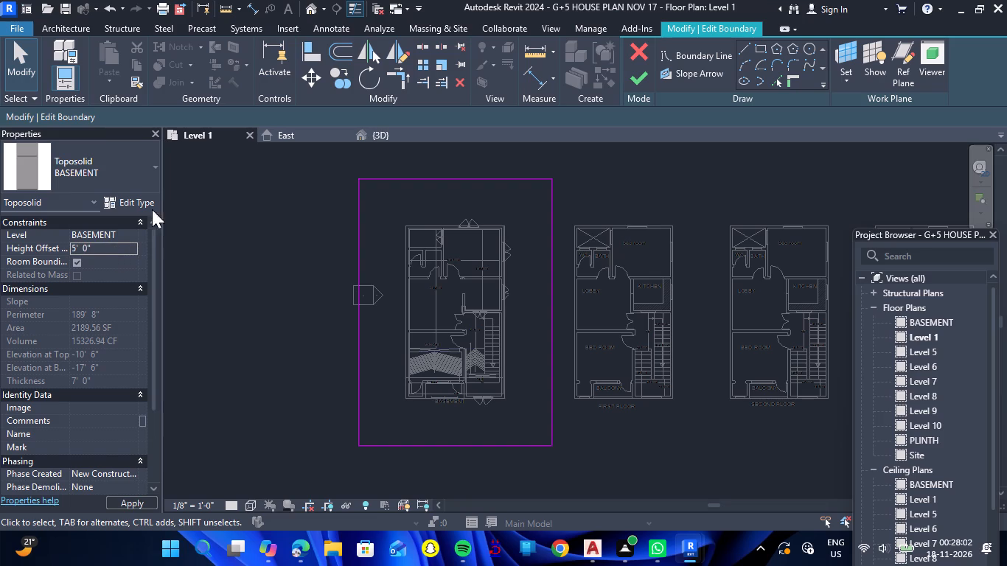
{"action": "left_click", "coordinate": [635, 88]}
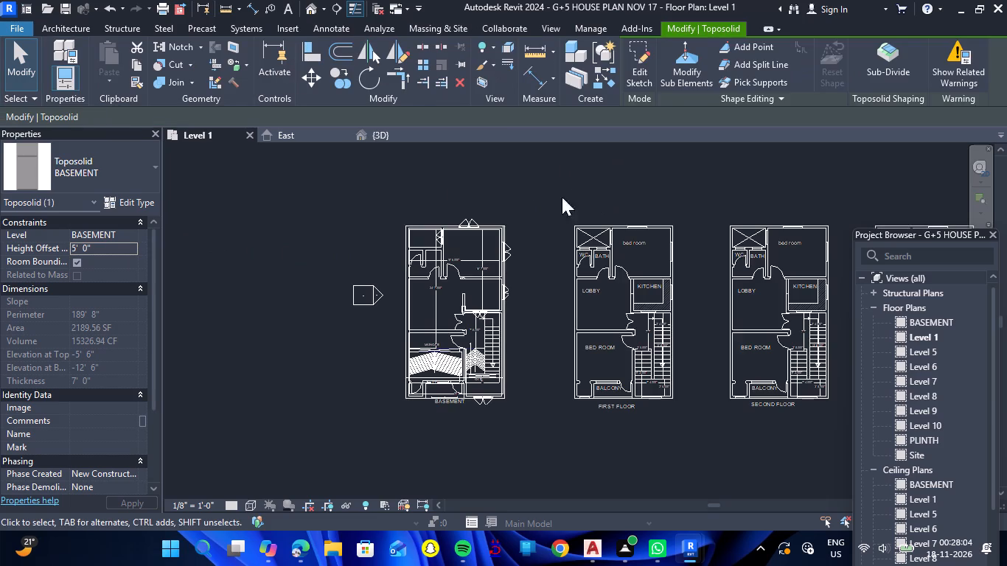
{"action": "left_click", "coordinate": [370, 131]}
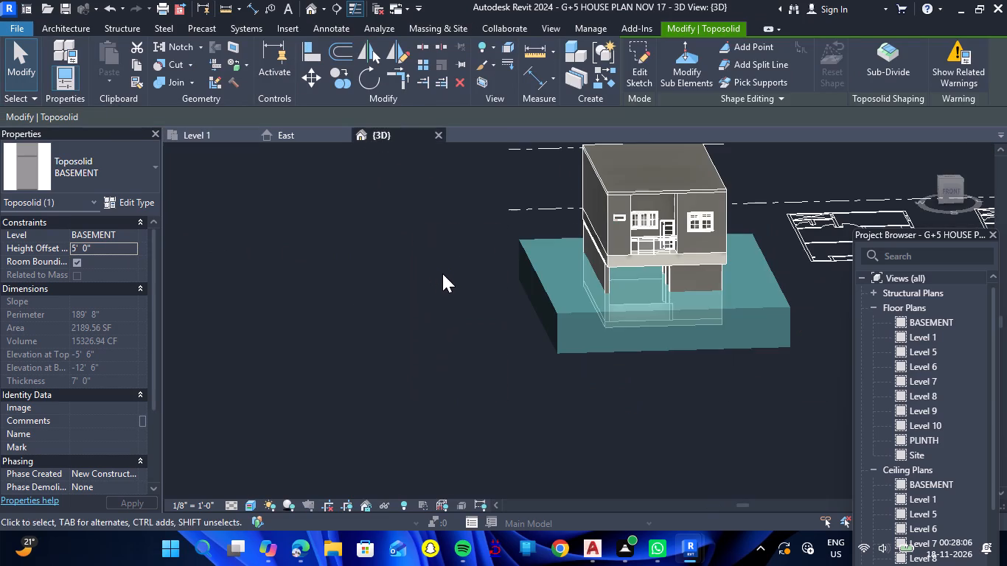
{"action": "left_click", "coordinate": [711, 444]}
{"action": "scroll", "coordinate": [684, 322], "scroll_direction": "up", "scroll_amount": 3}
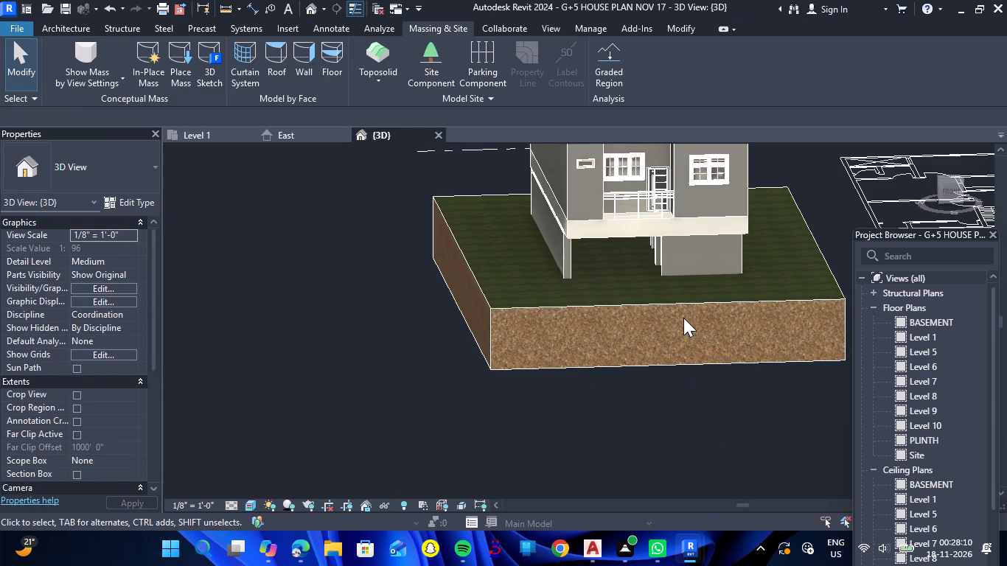
Reopen the toposolid's boundary, set its height offset from the BASEMENT level to 3', finish the edit and check it in 3D.
{"action": "left_click", "coordinate": [671, 297]}
{"action": "left_click", "coordinate": [671, 307]}
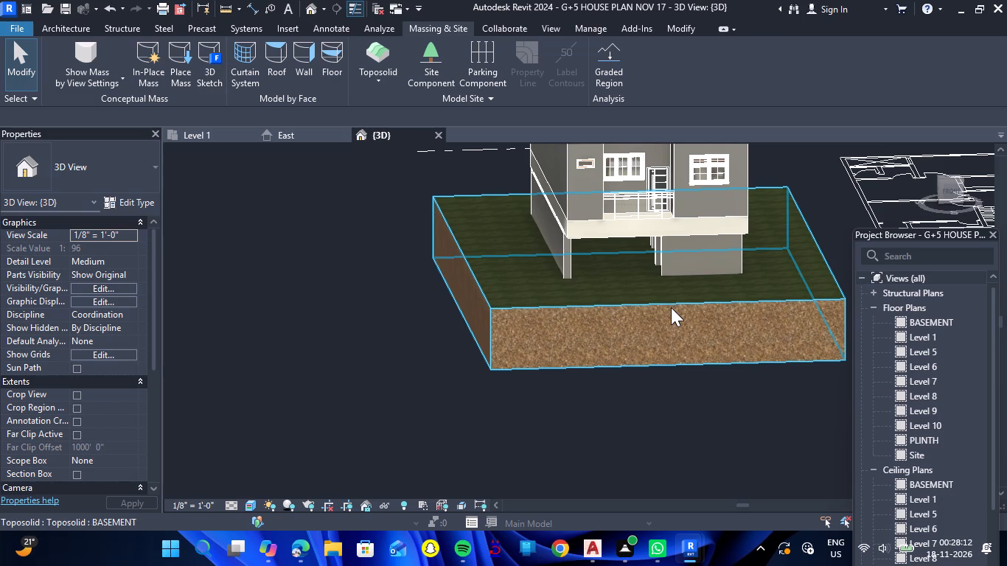
{"action": "double_click", "coordinate": [671, 307]}
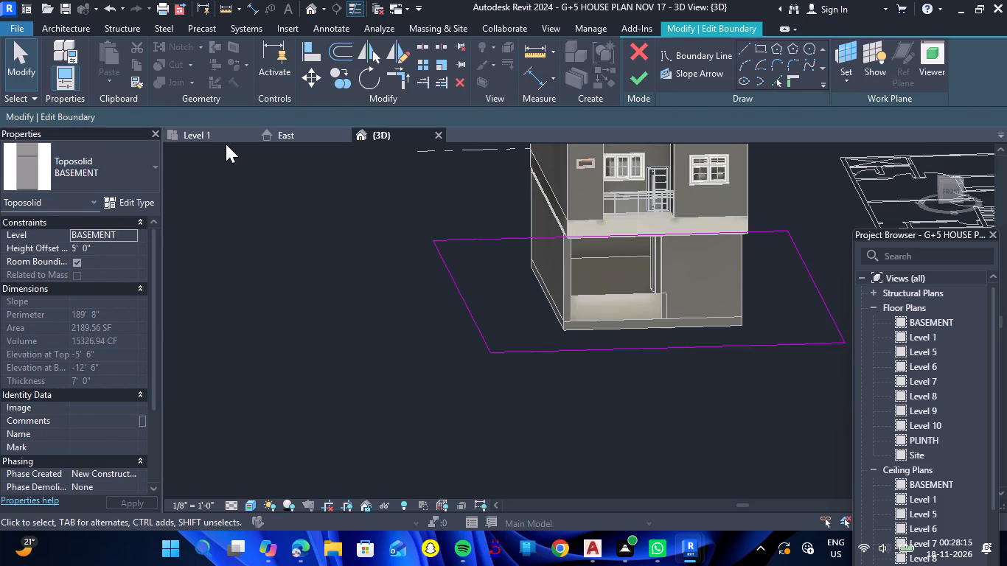
{"action": "left_click", "coordinate": [220, 141]}
{"action": "left_click", "coordinate": [112, 245]}
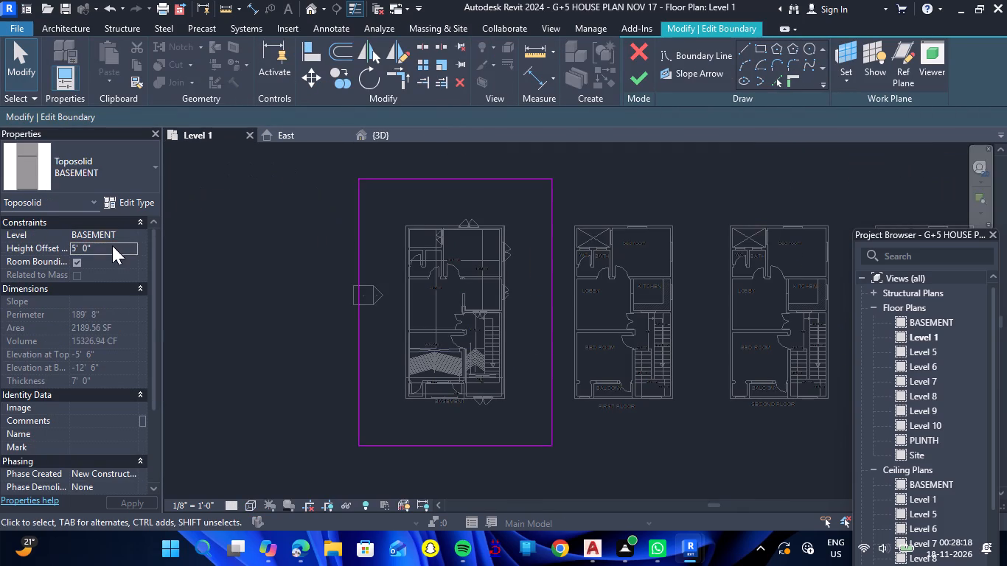
{"action": "type", "text": "3'"}
{"action": "key", "text": "Return"}
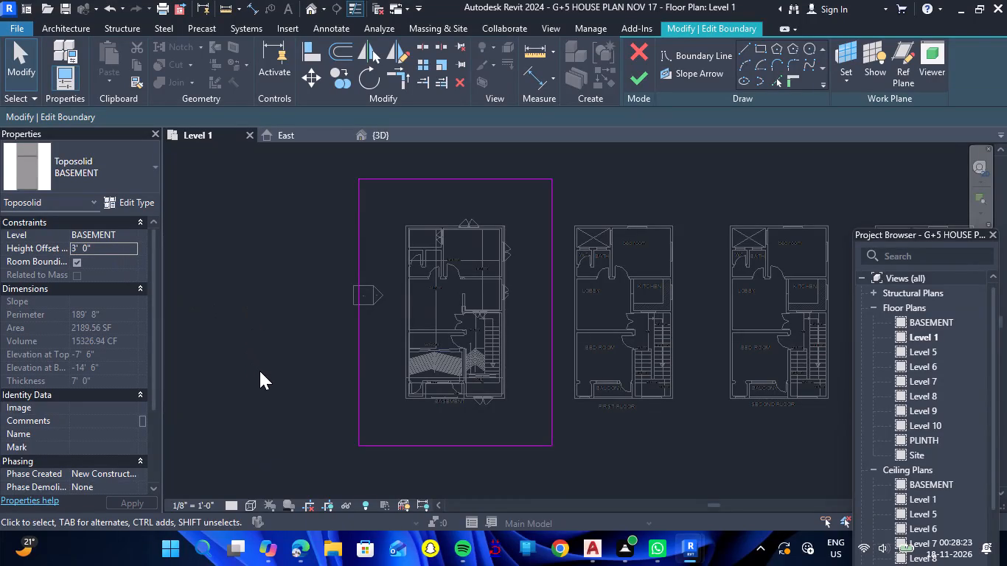
{"action": "left_click", "coordinate": [630, 81]}
{"action": "left_click", "coordinate": [388, 139]}
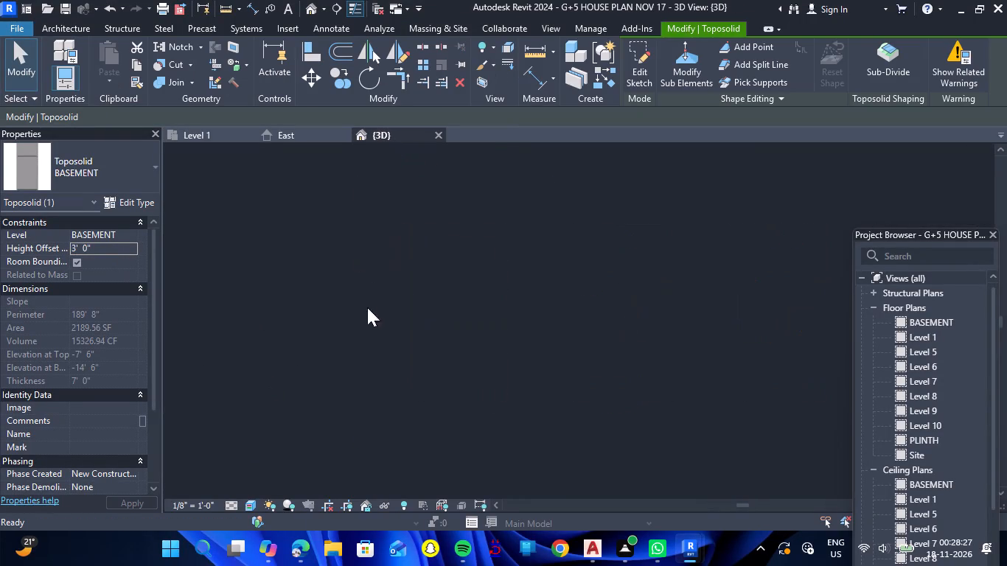
{"action": "left_click", "coordinate": [568, 435]}
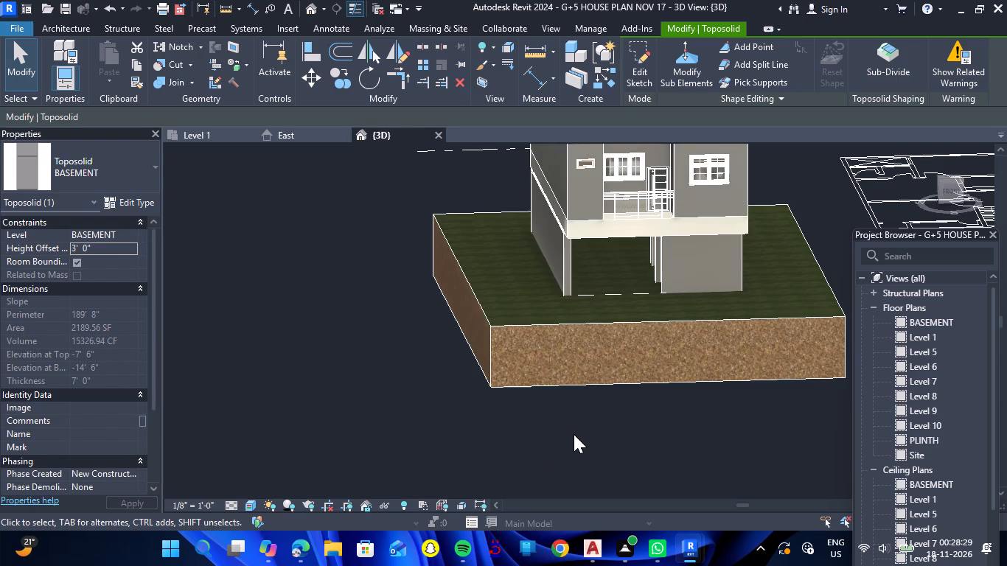
{"action": "scroll", "coordinate": [638, 311], "scroll_direction": "down", "scroll_amount": 2}
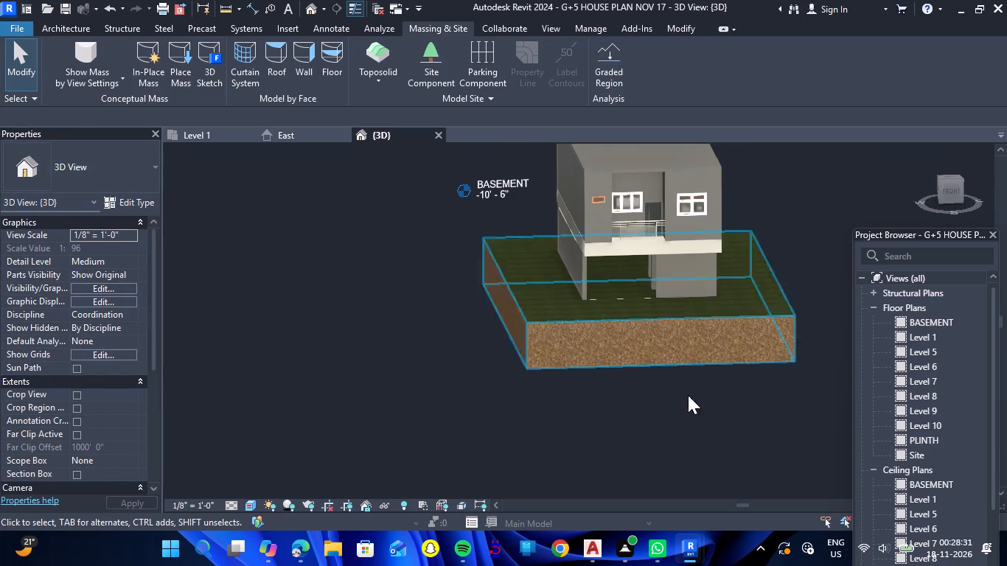
Examine the toposolid's grass surface and gravel sides against the base of the house in 3D.
{"action": "left_click_drag", "start_coordinate": [741, 426], "coordinate": [705, 430]}
{"action": "right_click_drag", "start_coordinate": [741, 426], "coordinate": [705, 430]}
{"action": "left_click_drag", "start_coordinate": [736, 390], "coordinate": [723, 413]}
{"action": "right_click_drag", "start_coordinate": [736, 390], "coordinate": [723, 413]}
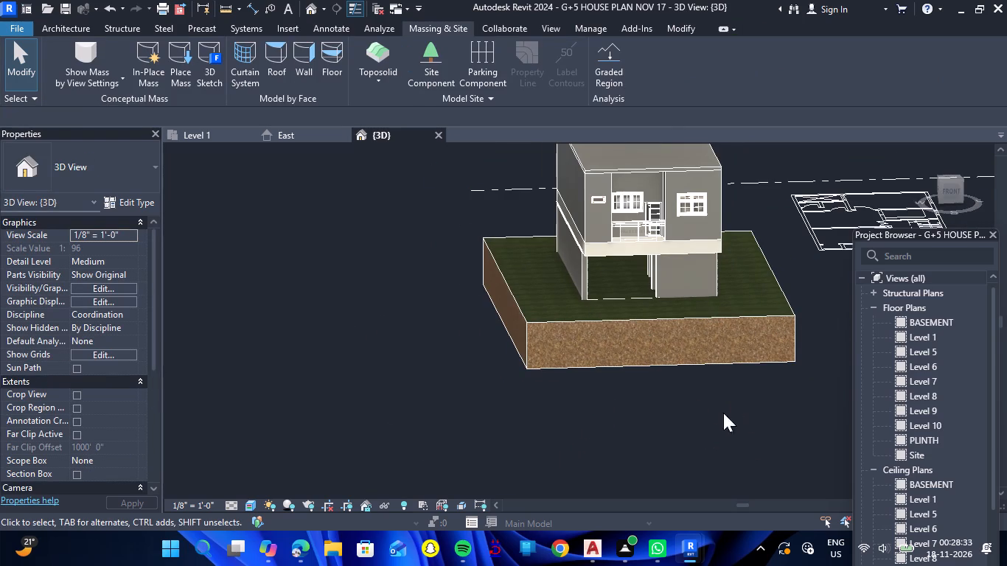
{"action": "left_click_drag", "start_coordinate": [723, 413], "coordinate": [711, 425]}
{"action": "right_click_drag", "start_coordinate": [723, 413], "coordinate": [711, 425]}
{"action": "key", "text": "Escape"}
{"action": "left_click_drag", "start_coordinate": [710, 412], "coordinate": [679, 416]}
{"action": "right_click_drag", "start_coordinate": [710, 412], "coordinate": [679, 416]}
{"action": "right_click", "coordinate": [679, 406], "text": "shift"}
{"action": "left_click", "coordinate": [679, 406], "text": "shift"}
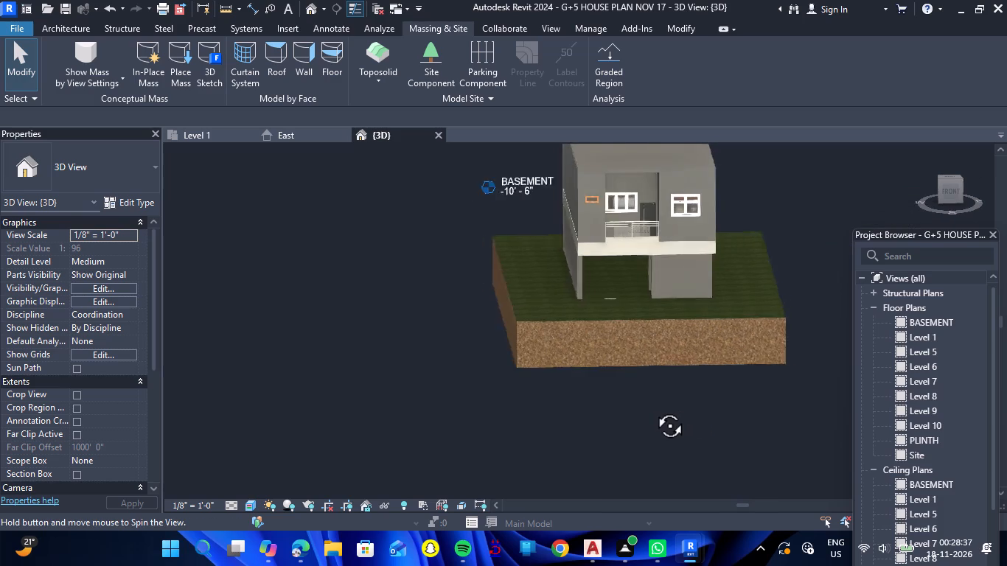
{"action": "scroll", "coordinate": [642, 284], "scroll_direction": "up", "scroll_amount": 4}
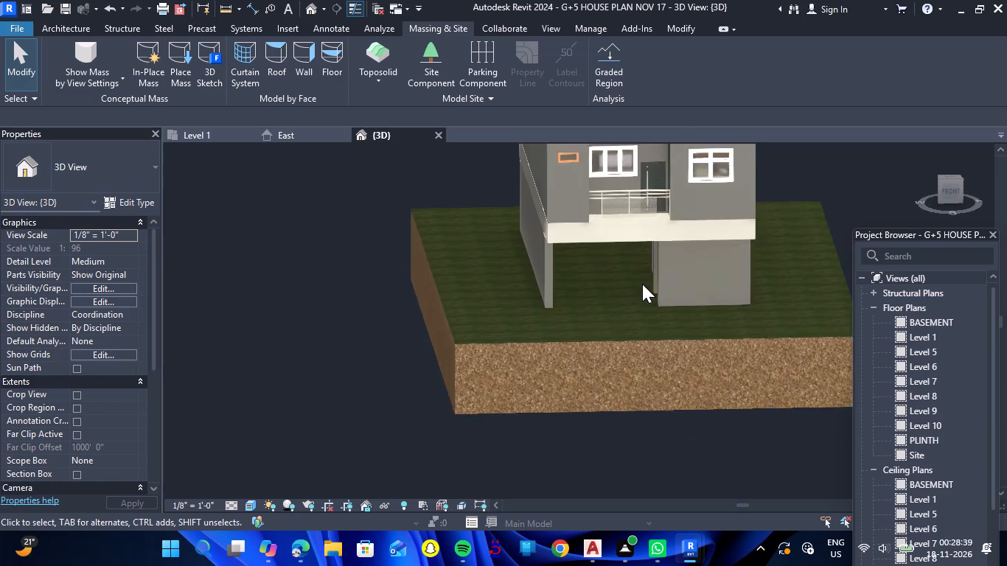
{"action": "scroll", "coordinate": [642, 284], "scroll_direction": "up", "scroll_amount": 1}
{"action": "scroll", "coordinate": [642, 287], "scroll_direction": "down", "scroll_amount": 5}
{"action": "scroll", "coordinate": [597, 342], "scroll_direction": "up", "scroll_amount": 8}
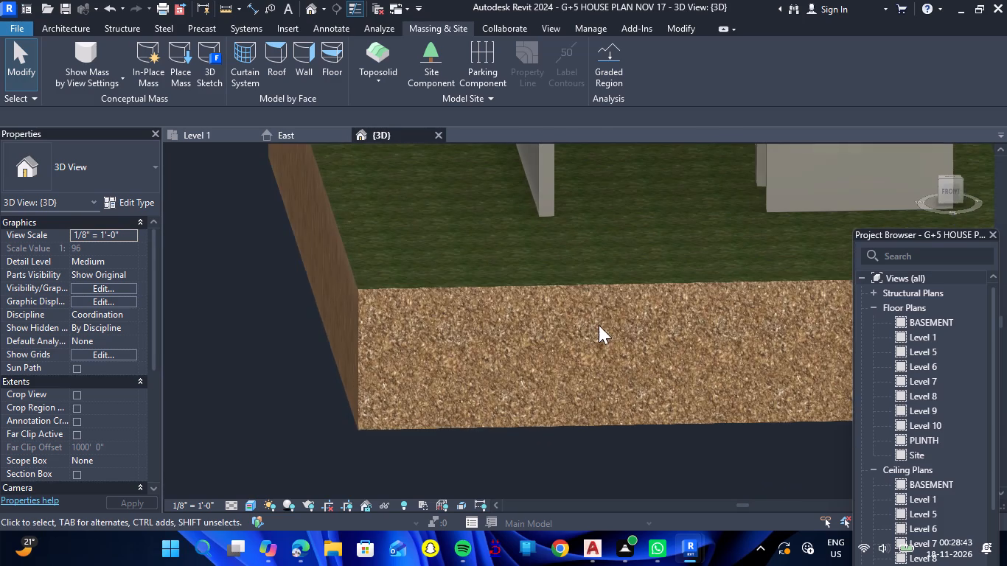
{"action": "scroll", "coordinate": [532, 310], "scroll_direction": "up", "scroll_amount": 4}
{"action": "scroll", "coordinate": [532, 307], "scroll_direction": "down", "scroll_amount": 6}
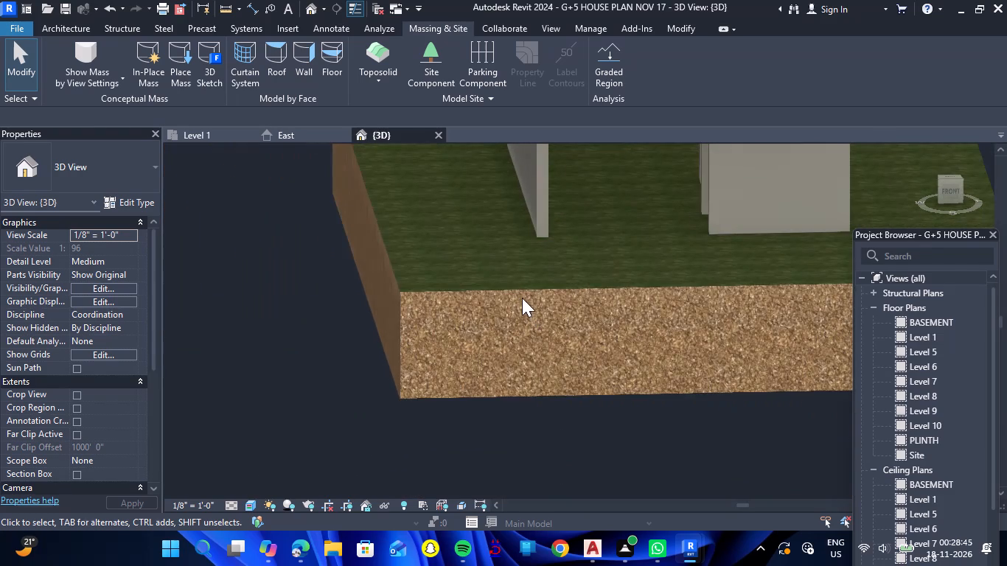
Select the toposolid and insert a new structure layer in its BASEMENT type's assembly.
{"action": "left_click", "coordinate": [417, 289]}
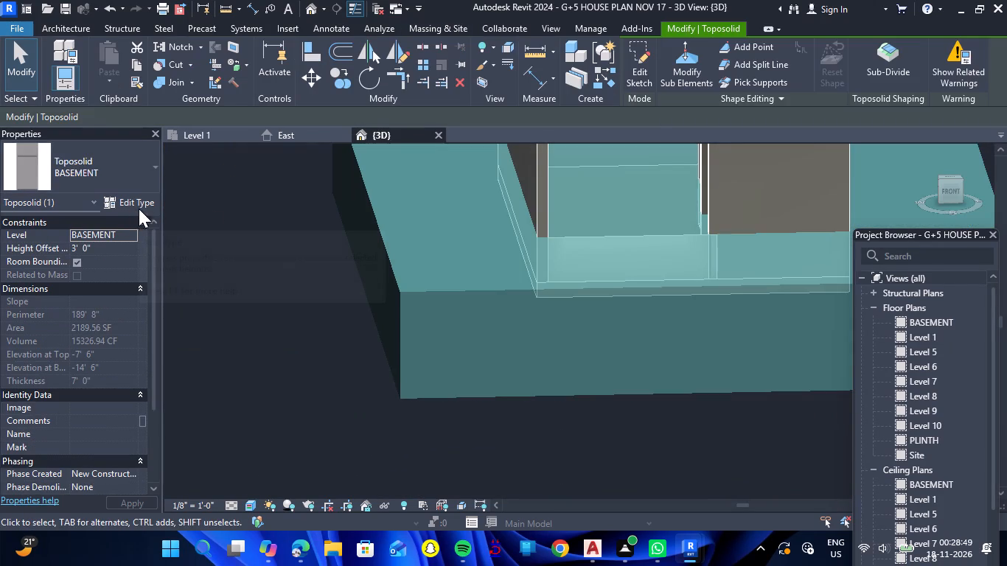
{"action": "left_click", "coordinate": [147, 206]}
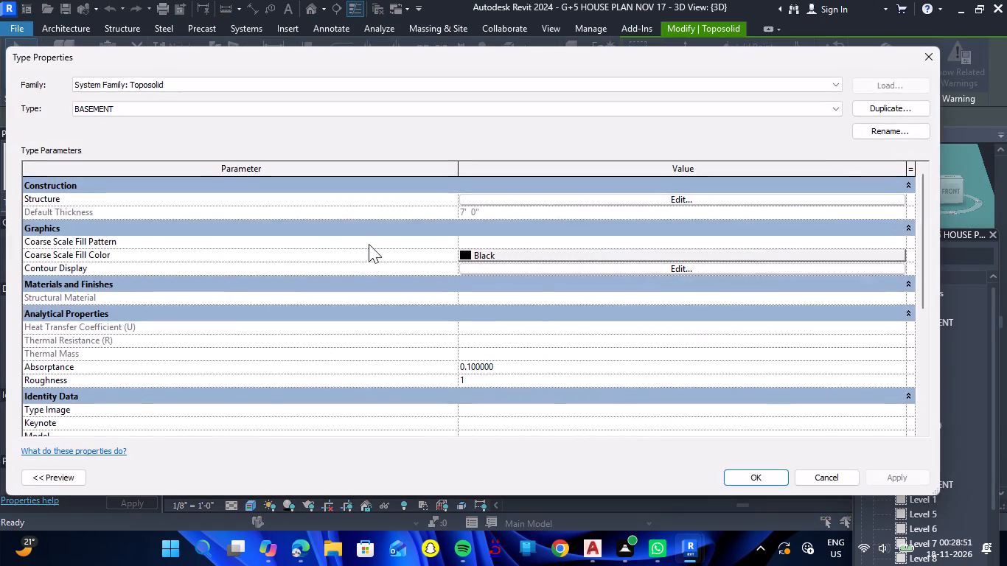
{"action": "left_click", "coordinate": [672, 197]}
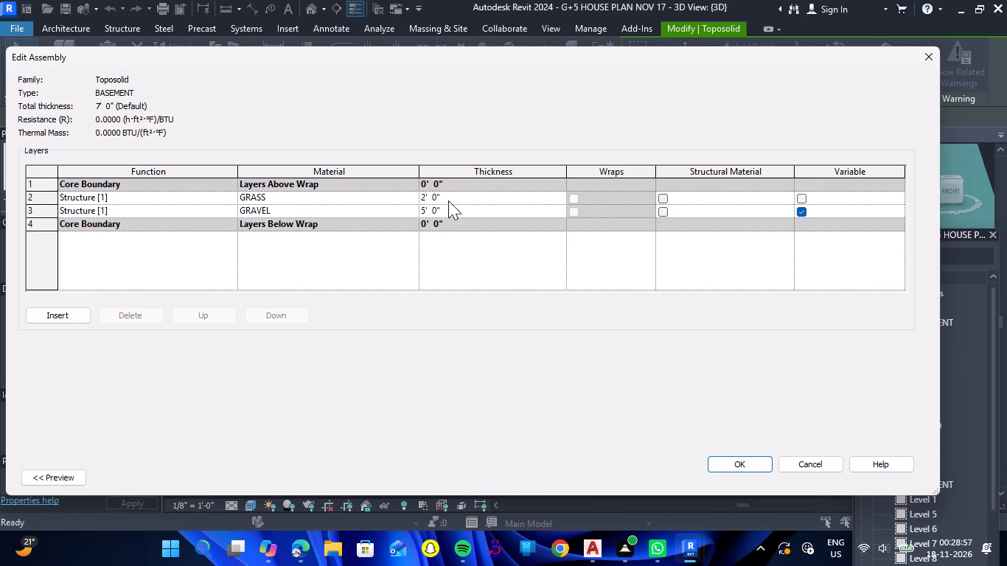
{"action": "left_click", "coordinate": [46, 307]}
{"action": "left_click", "coordinate": [404, 240]}
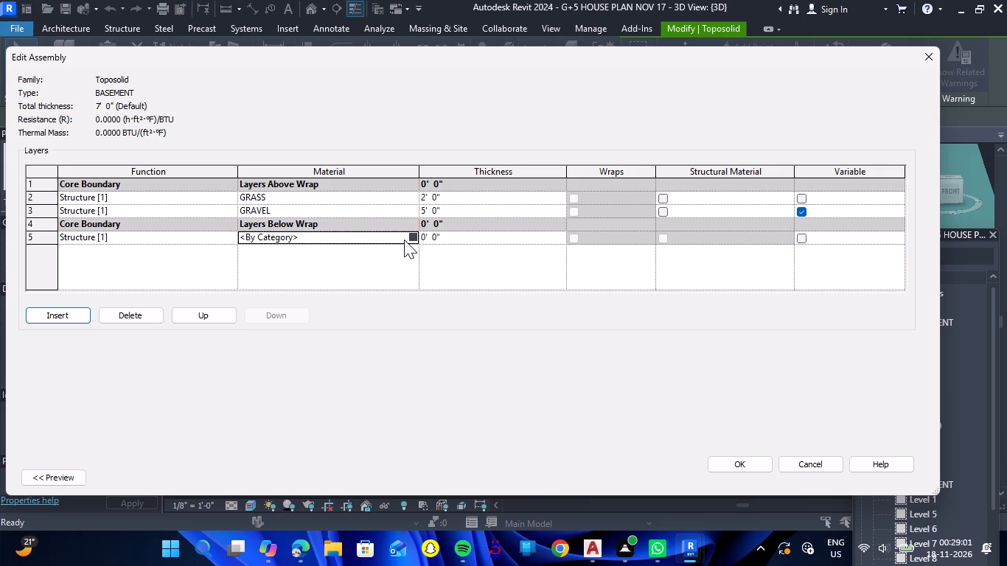
{"action": "double_click", "coordinate": [445, 234]}
{"action": "left_click_drag", "start_coordinate": [447, 237], "coordinate": [396, 240]}
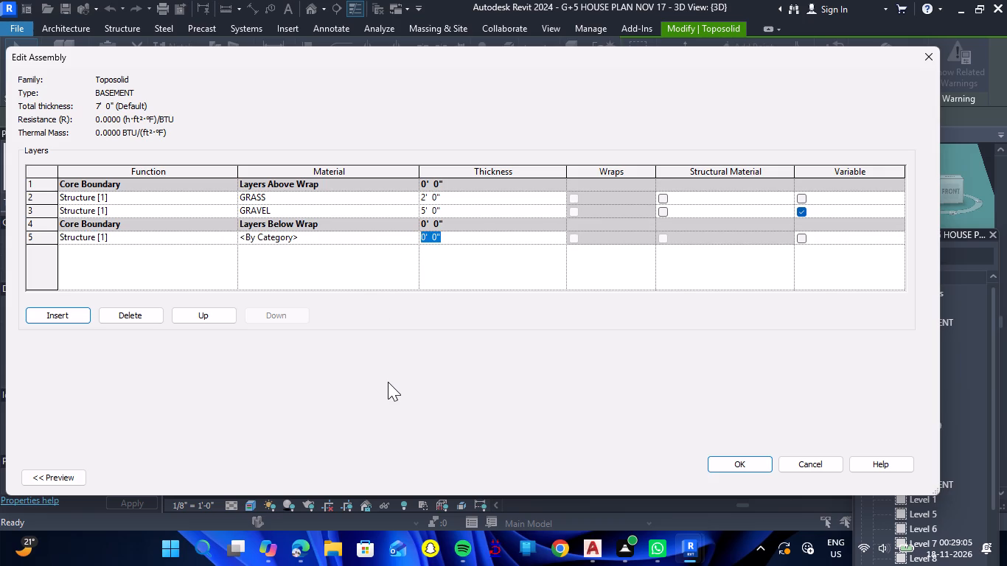
{"action": "key", "text": "Escape"}
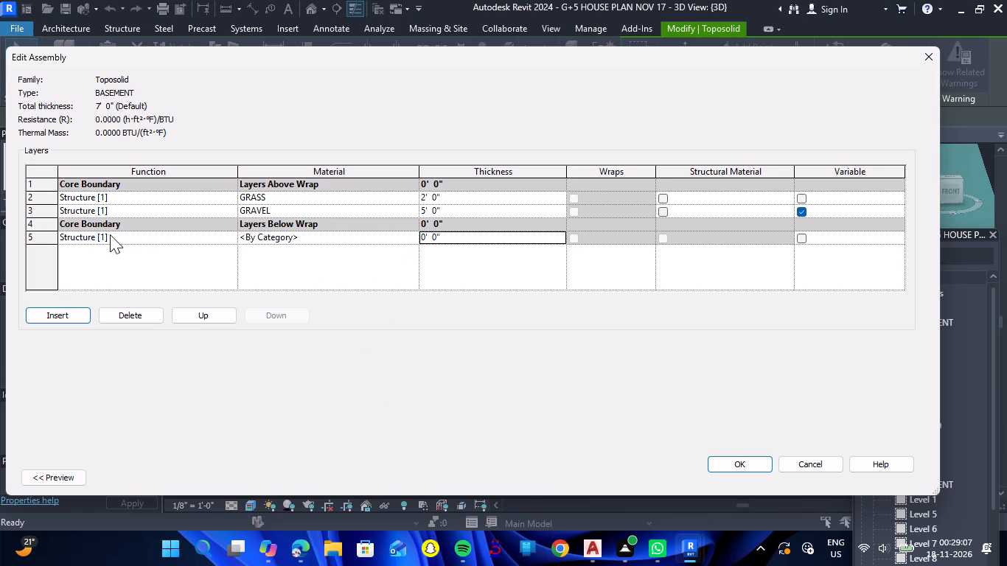
Move the new layer up inside the core boundary so that it sits between GRASS and GRAVEL.
{"action": "left_click", "coordinate": [109, 234]}
{"action": "left_click_drag", "start_coordinate": [29, 240], "coordinate": [37, 203]}
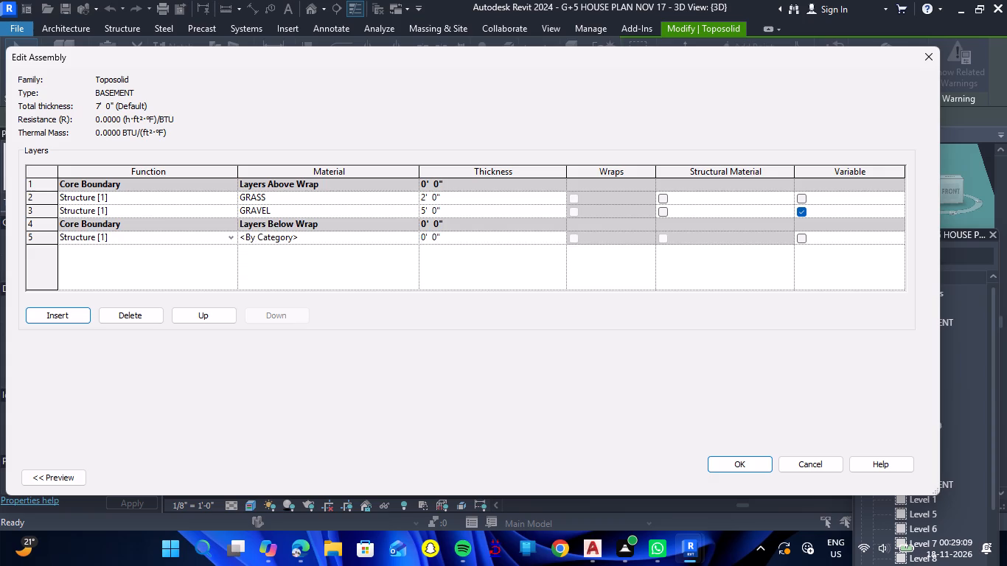
{"action": "left_click_drag", "start_coordinate": [37, 203], "coordinate": [38, 203]}
{"action": "left_click", "coordinate": [38, 213]}
{"action": "left_click", "coordinate": [60, 227]}
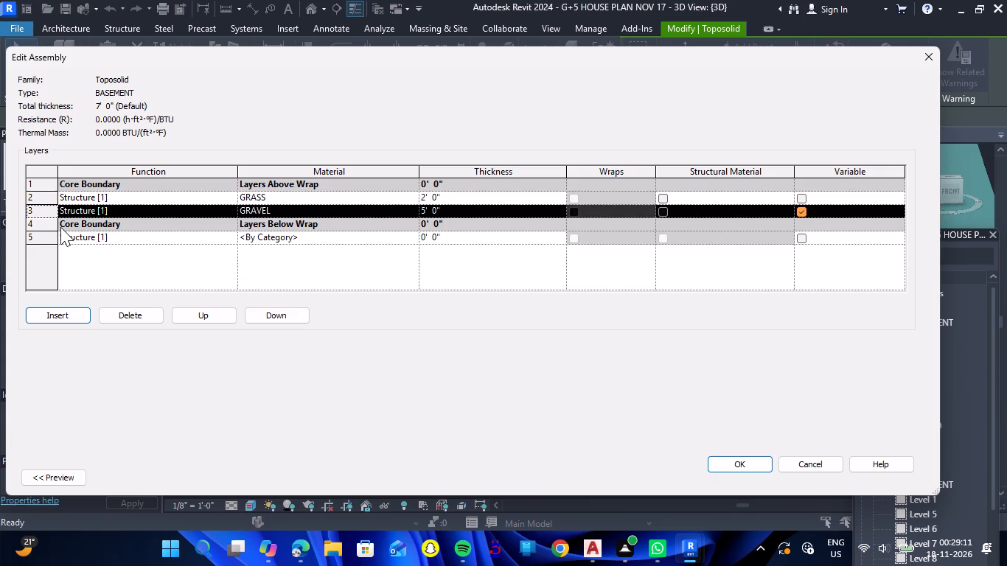
{"action": "double_click", "coordinate": [75, 222]}
{"action": "left_click", "coordinate": [80, 237]}
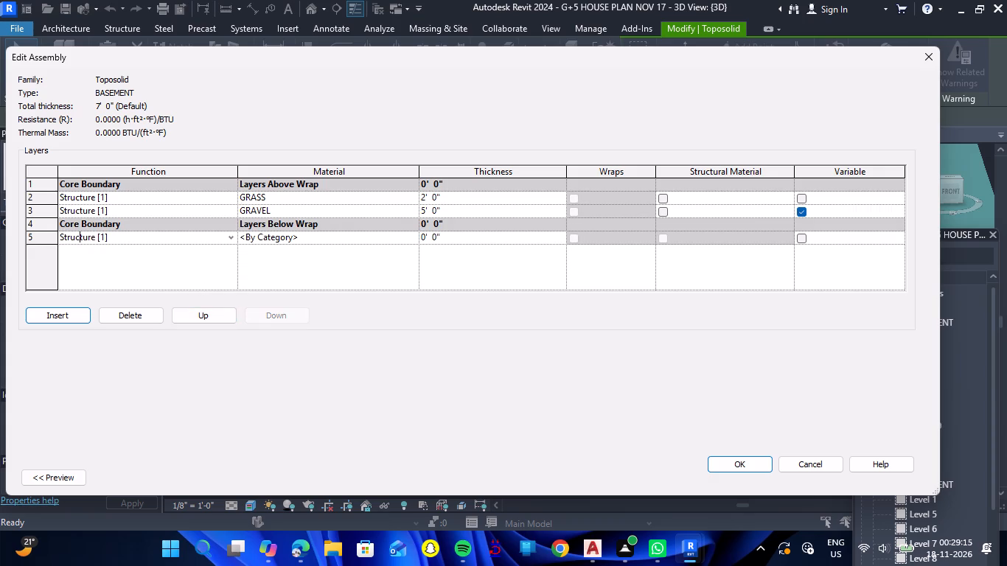
{"action": "double_click", "coordinate": [41, 242]}
{"action": "left_click", "coordinate": [200, 313]}
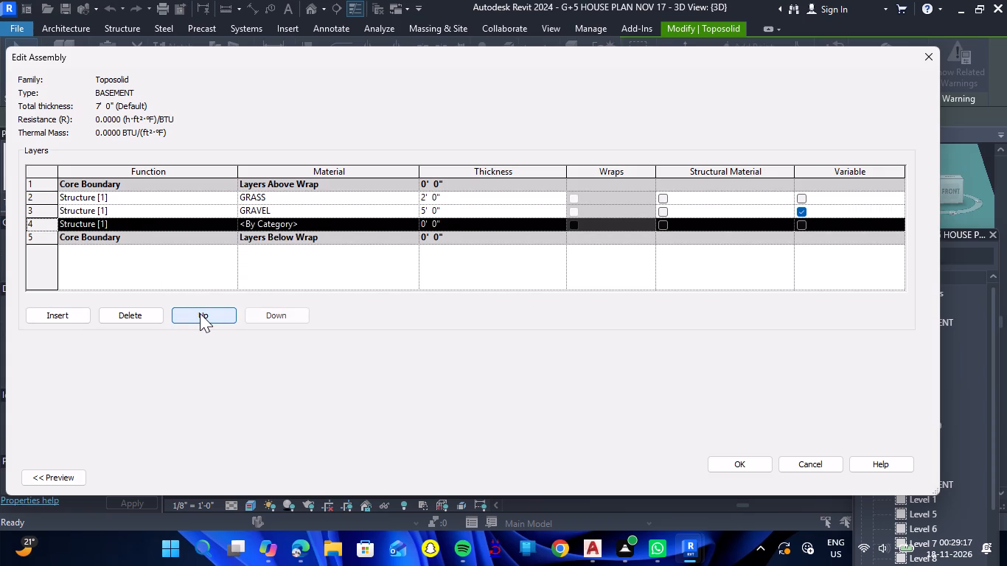
{"action": "left_click", "coordinate": [200, 313]}
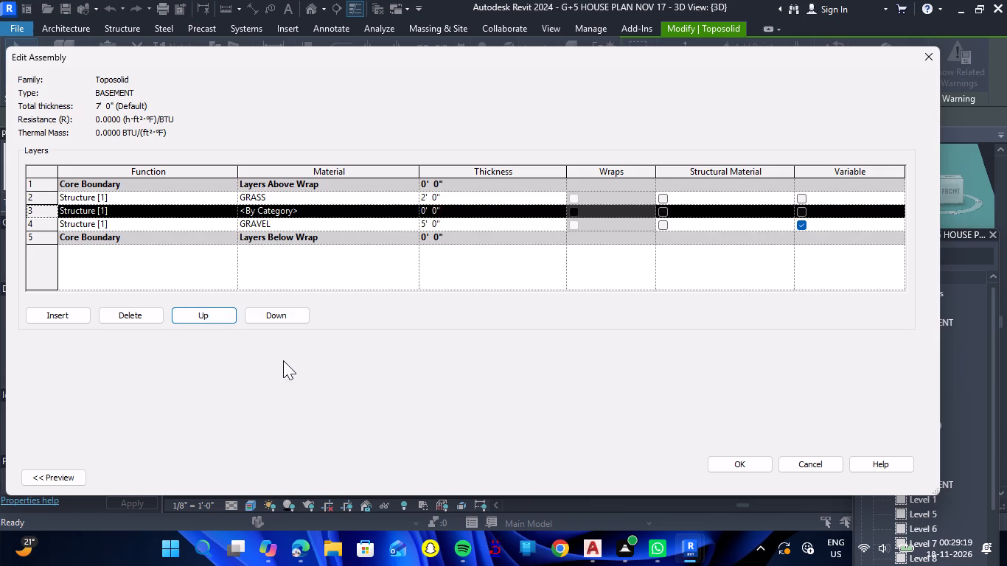
Open the material choice for the new middle layer and look through the project materials for a suitable one.
{"action": "left_click", "coordinate": [415, 211]}
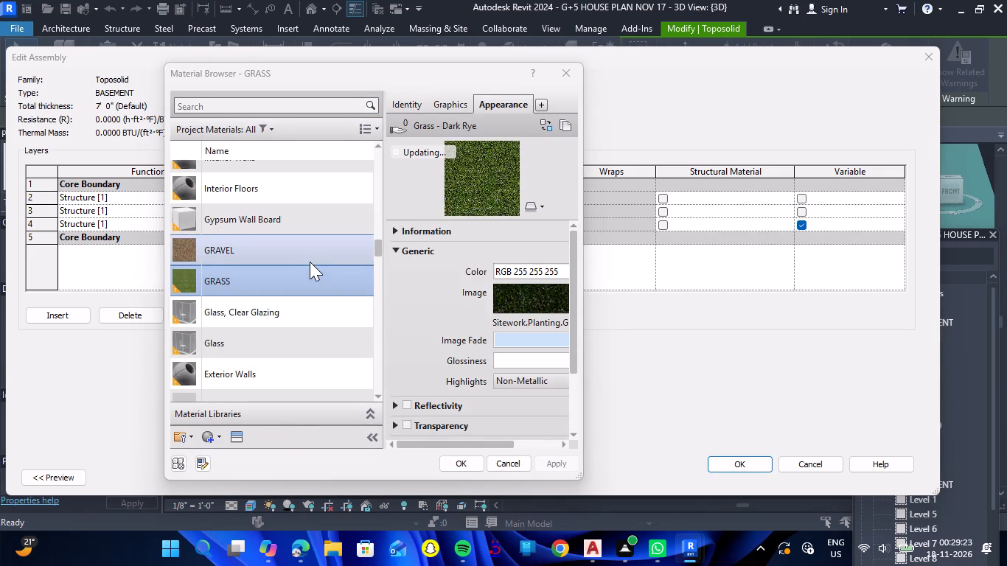
{"action": "scroll", "coordinate": [298, 265], "scroll_direction": "down", "scroll_amount": 3}
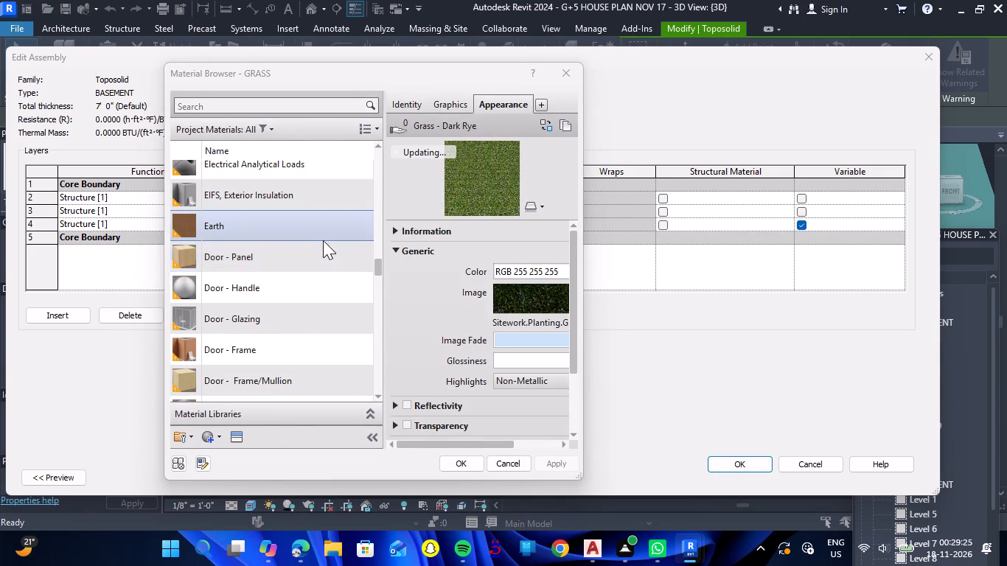
{"action": "scroll", "coordinate": [318, 237], "scroll_direction": "down", "scroll_amount": 3}
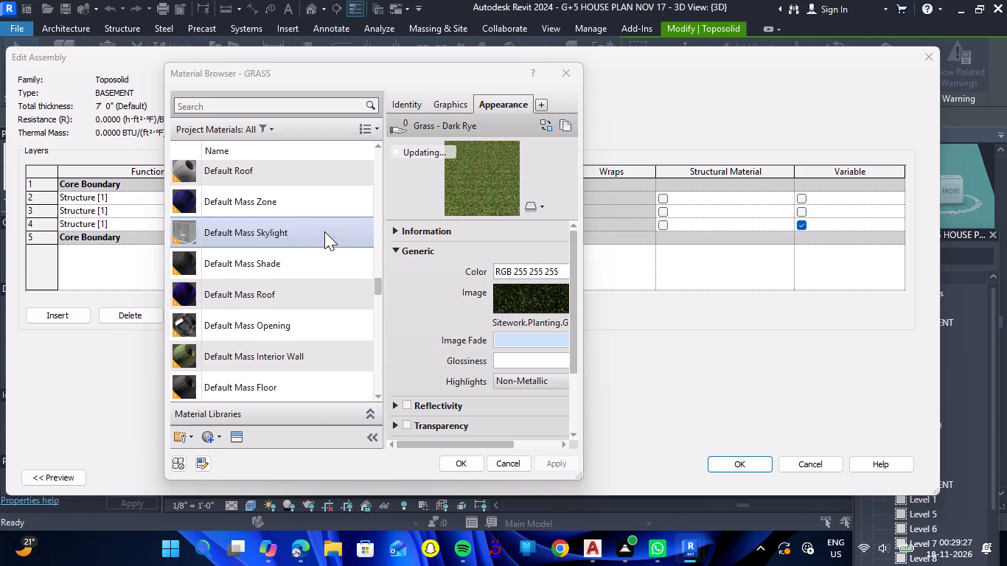
{"action": "scroll", "coordinate": [324, 231], "scroll_direction": "down", "scroll_amount": 1}
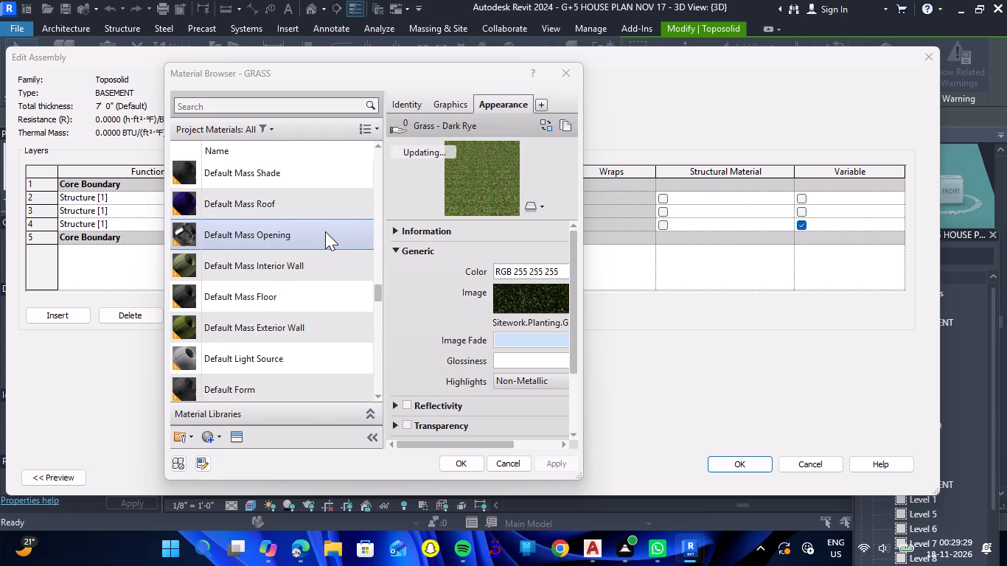
{"action": "scroll", "coordinate": [325, 231], "scroll_direction": "down", "scroll_amount": 13}
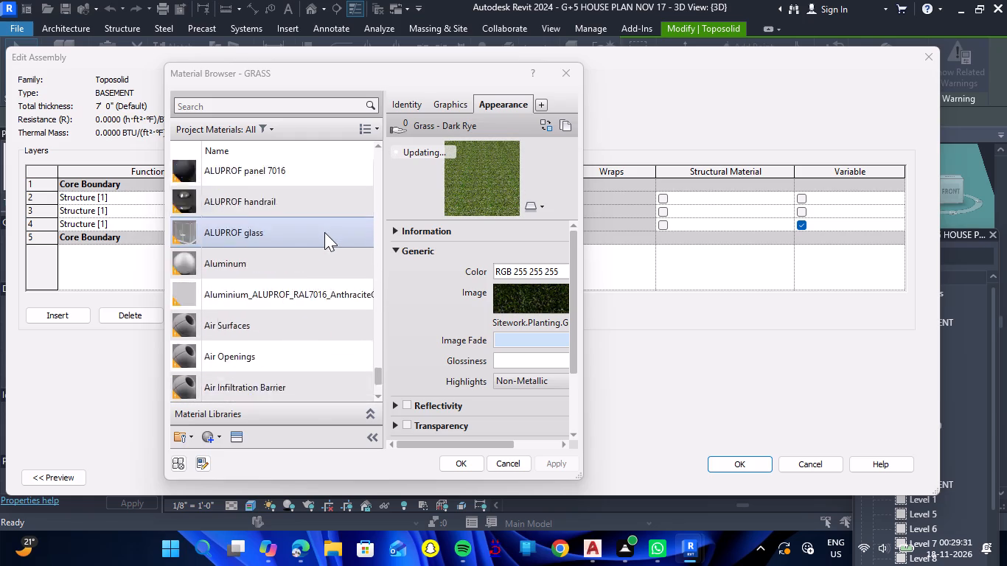
{"action": "scroll", "coordinate": [324, 232], "scroll_direction": "down", "scroll_amount": 9}
{"action": "scroll", "coordinate": [322, 248], "scroll_direction": "up", "scroll_amount": 10}
Create a new material and name it MUD.
{"action": "left_click", "coordinate": [219, 440]}
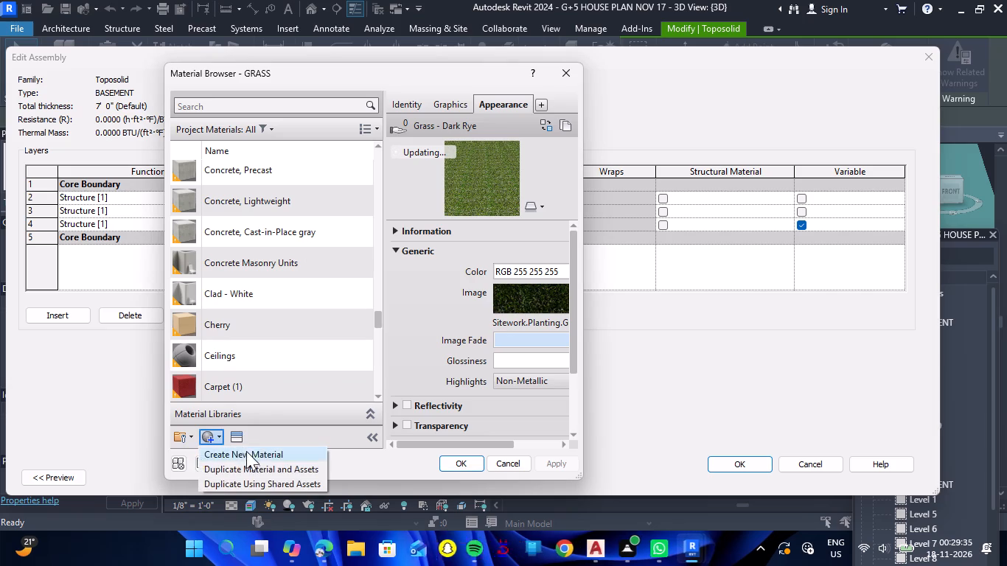
{"action": "left_click", "coordinate": [248, 453]}
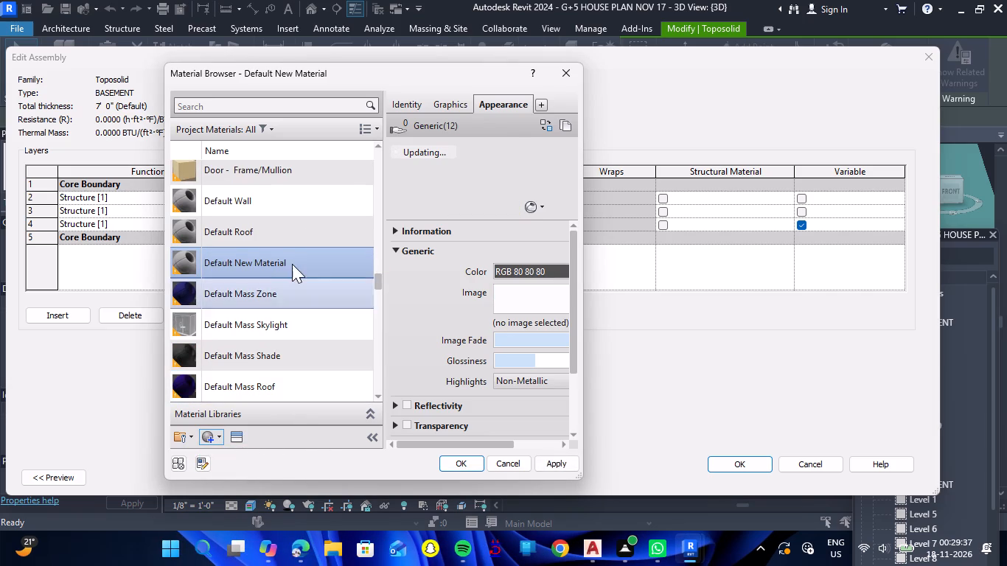
{"action": "right_click", "coordinate": [292, 261]}
{"action": "left_click", "coordinate": [330, 315]}
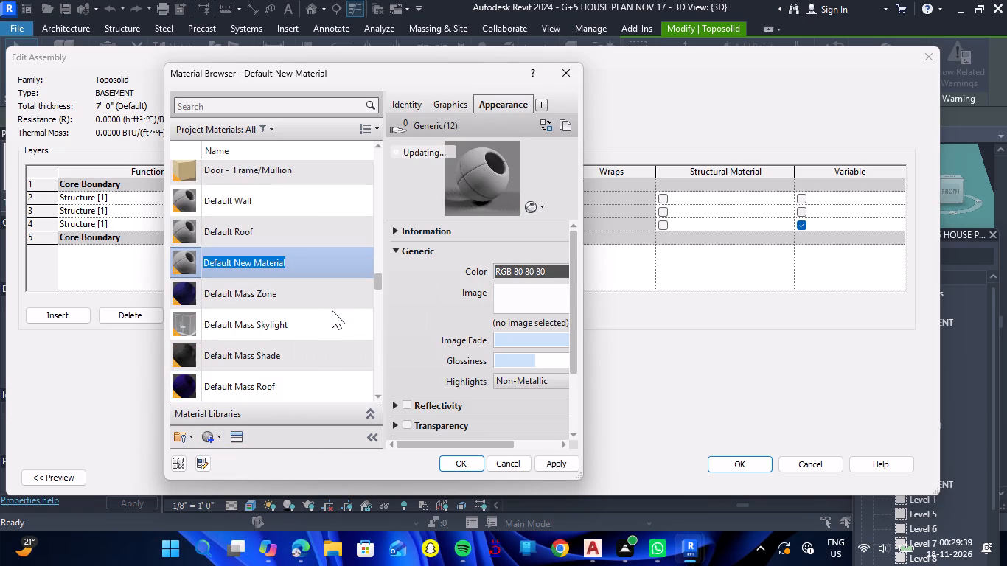
{"action": "key", "text": "BackSpace"}
{"action": "key", "text": "m"}
{"action": "type", "text": "UD"}
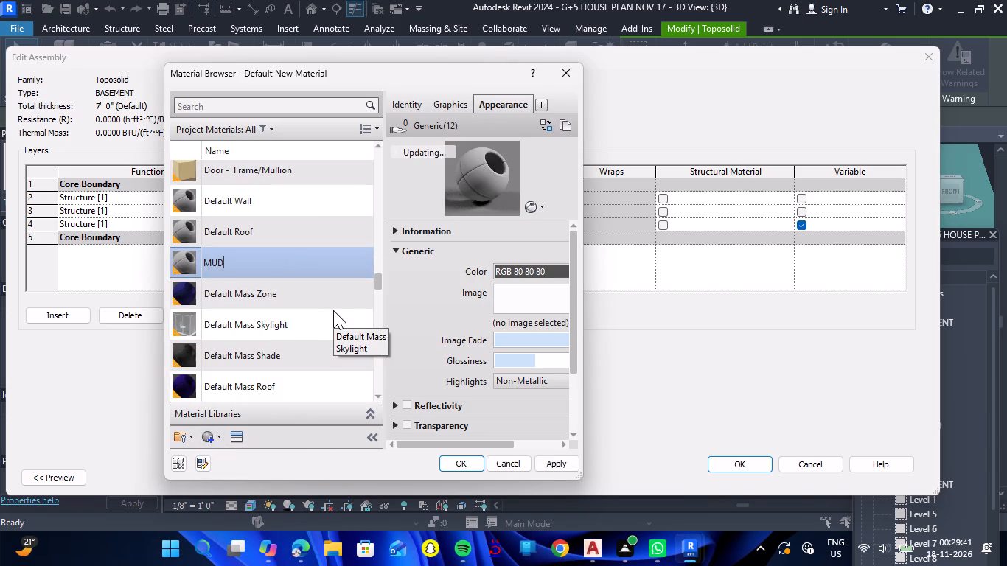
Browse the Stucco and Sitework categories of the Appearance Library for an appearance asset suited to the MUD material.
{"action": "left_click", "coordinate": [238, 441]}
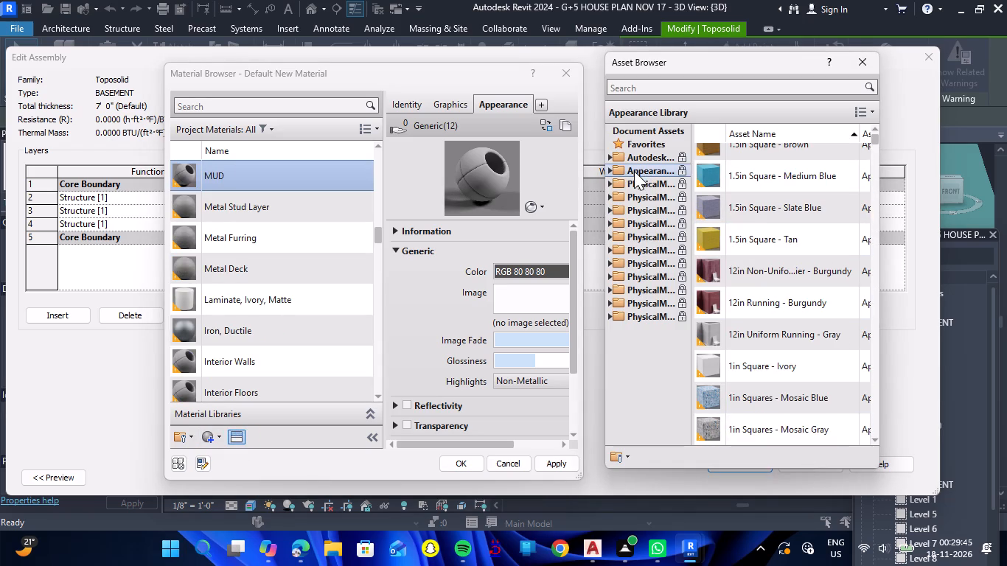
{"action": "double_click", "coordinate": [635, 167]}
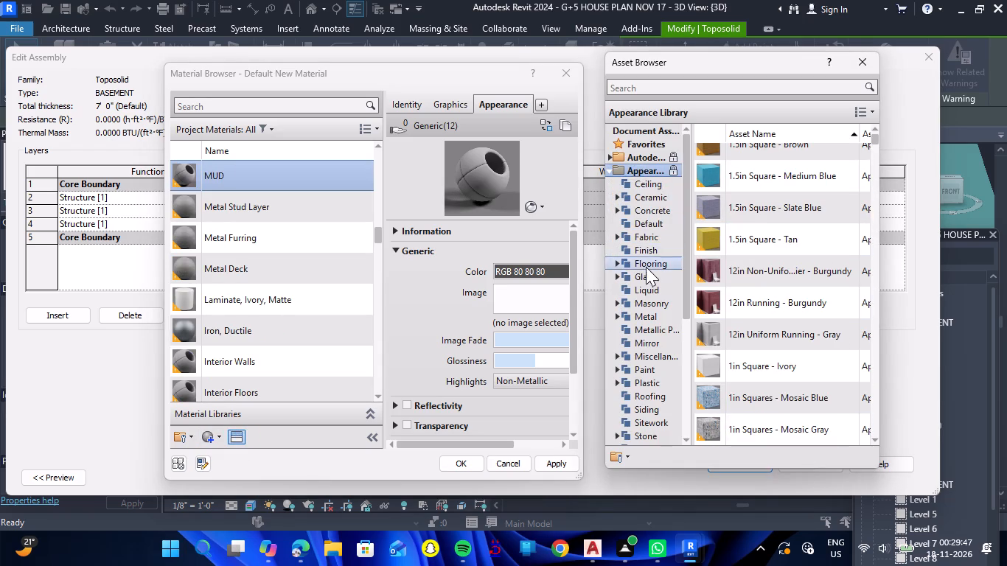
{"action": "scroll", "coordinate": [646, 267], "scroll_direction": "down", "scroll_amount": 2}
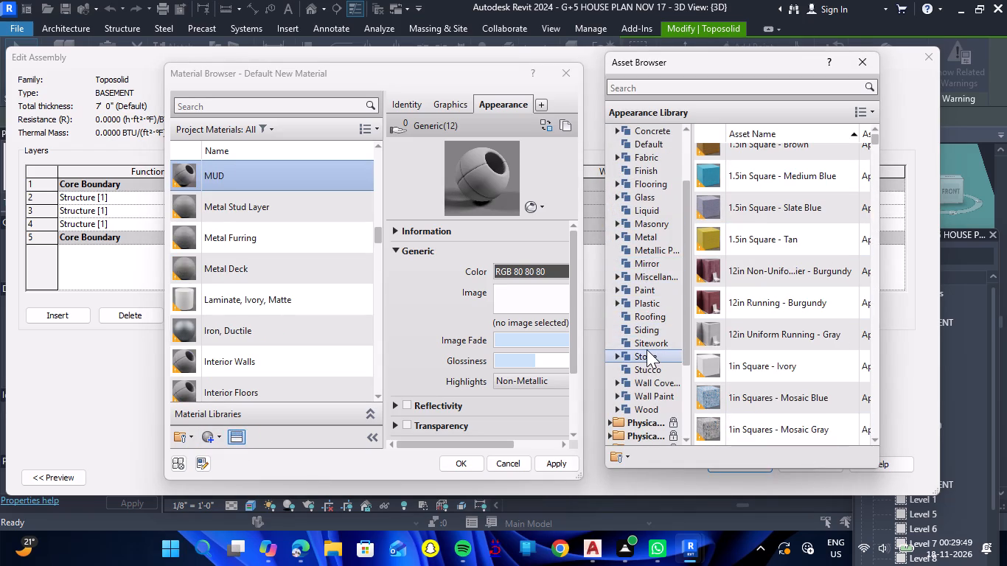
{"action": "left_click", "coordinate": [653, 369]}
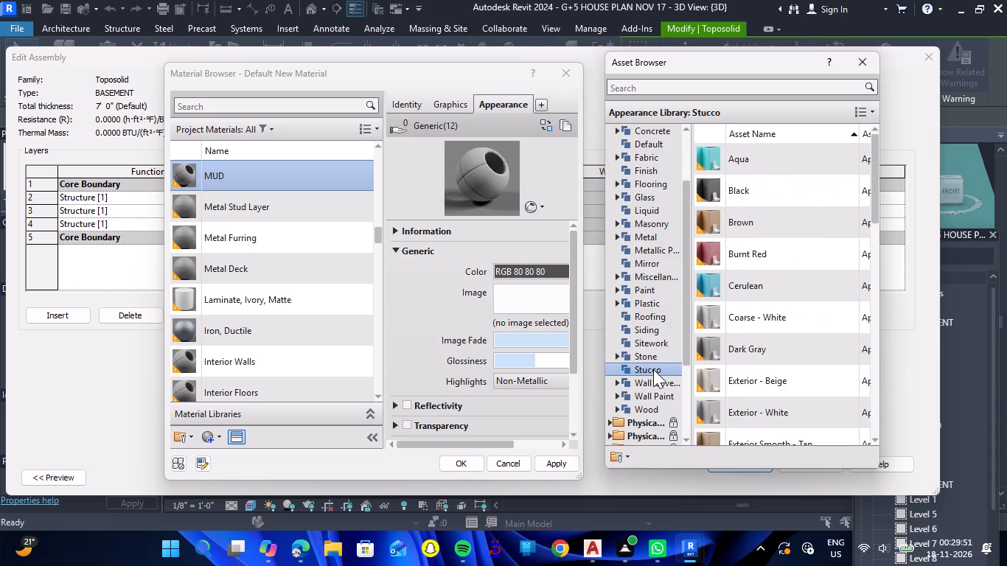
{"action": "scroll", "coordinate": [755, 307], "scroll_direction": "down", "scroll_amount": 14}
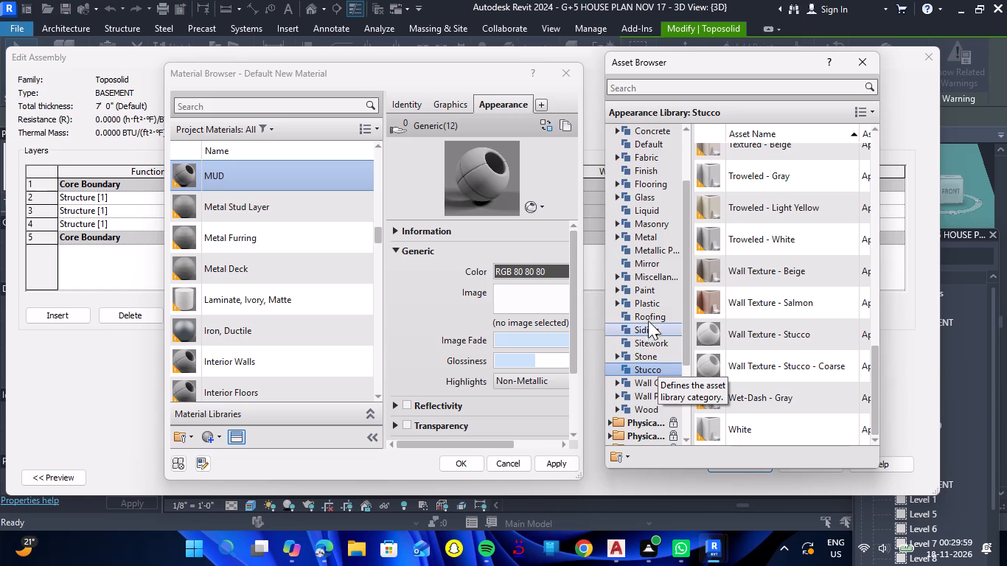
{"action": "double_click", "coordinate": [648, 345]}
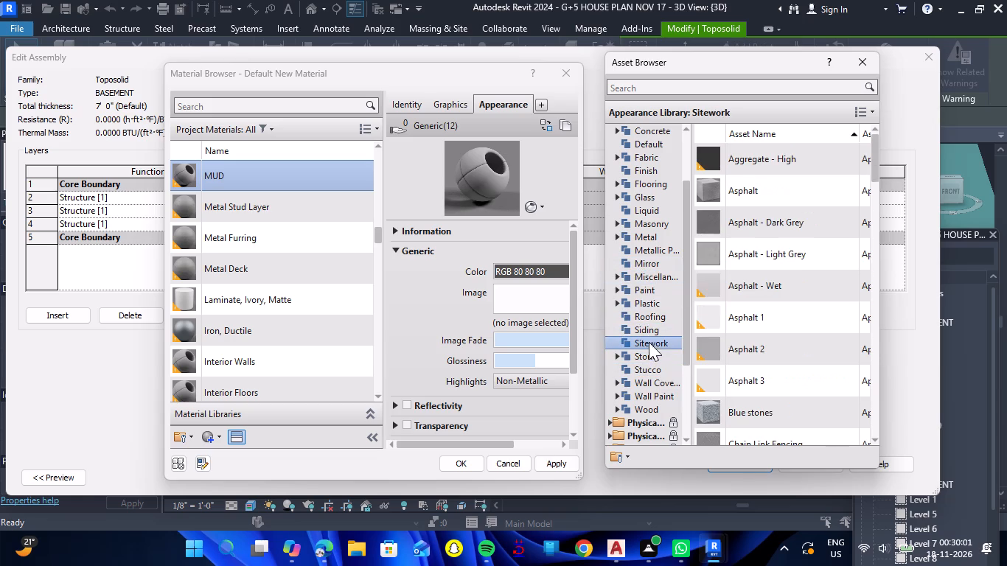
{"action": "scroll", "coordinate": [725, 273], "scroll_direction": "down", "scroll_amount": 5}
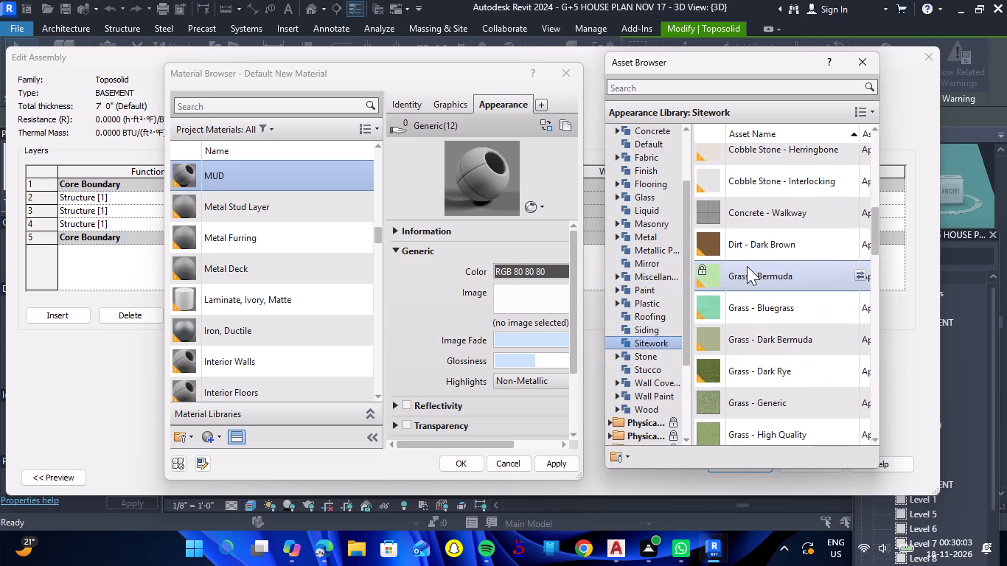
{"action": "scroll", "coordinate": [781, 236], "scroll_direction": "down", "scroll_amount": 2}
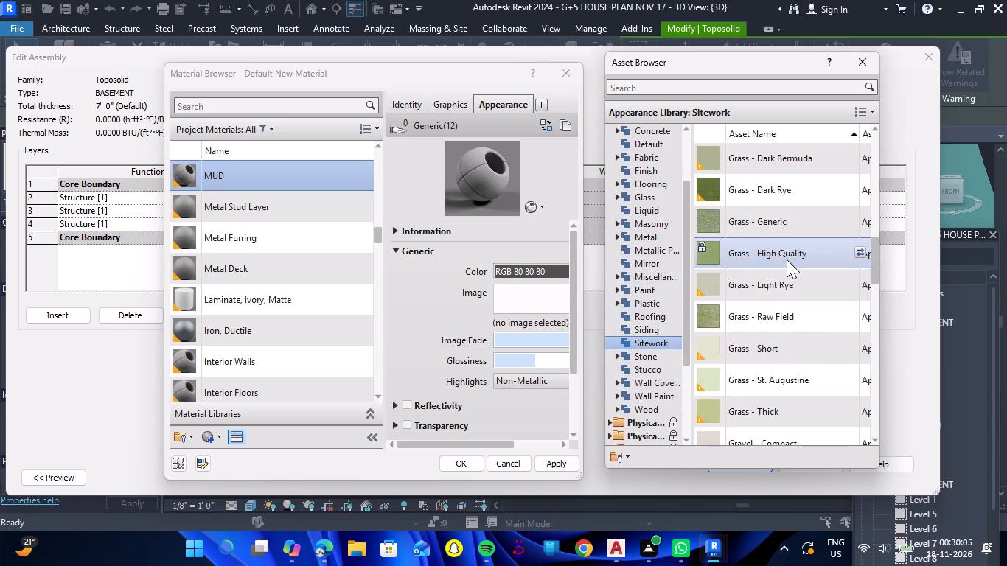
{"action": "scroll", "coordinate": [782, 256], "scroll_direction": "down", "scroll_amount": 4}
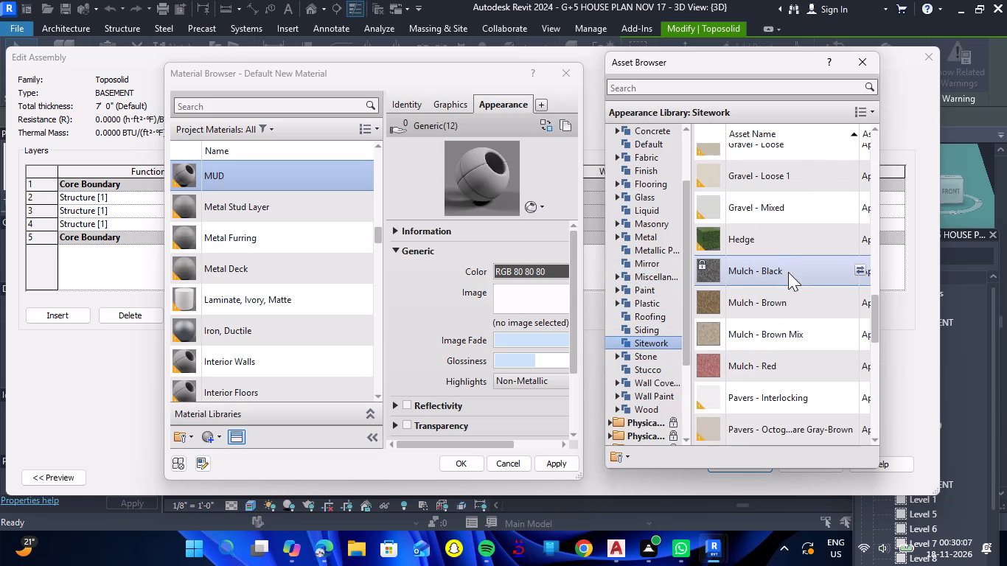
{"action": "scroll", "coordinate": [789, 296], "scroll_direction": "down", "scroll_amount": 7}
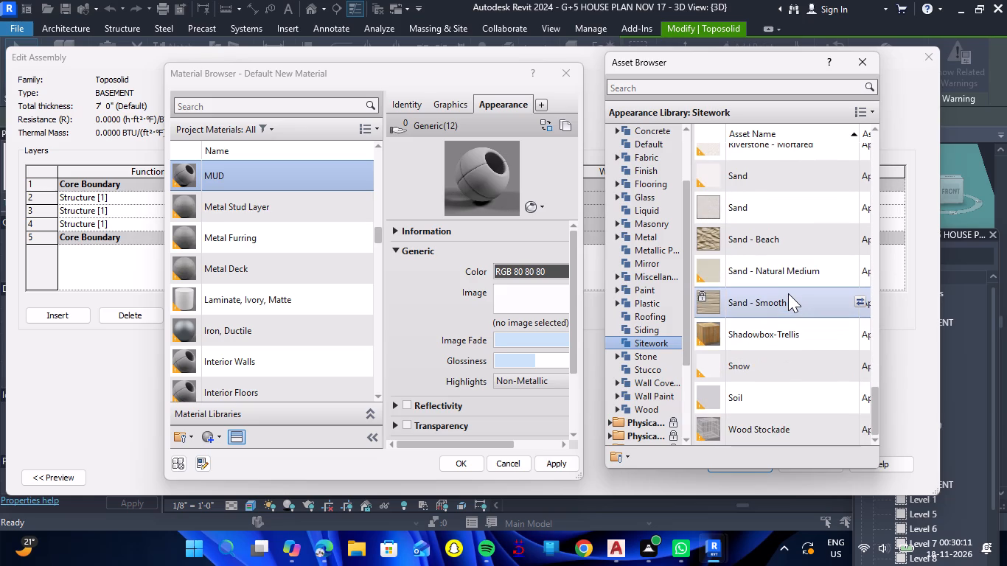
{"action": "scroll", "coordinate": [788, 293], "scroll_direction": "down", "scroll_amount": 3}
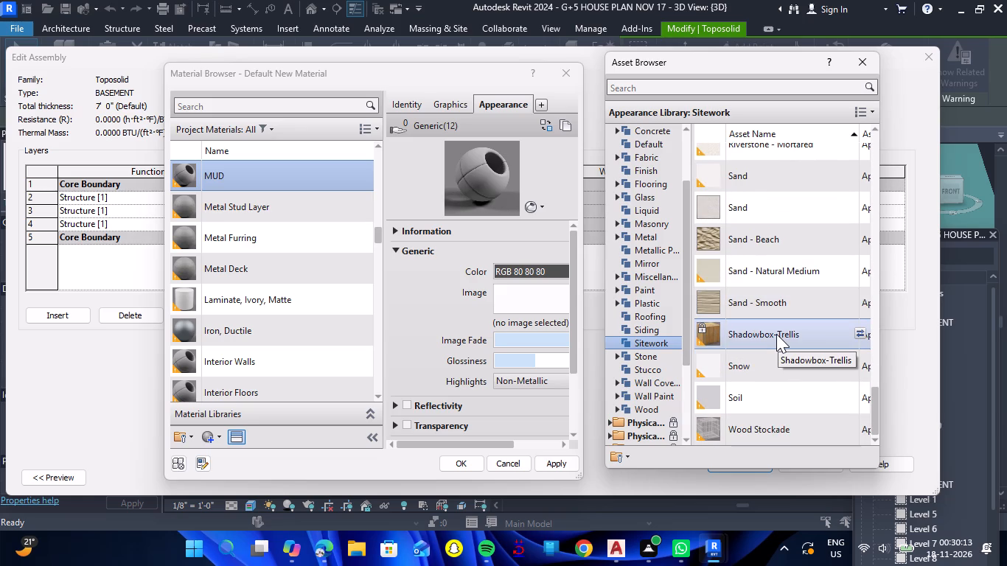
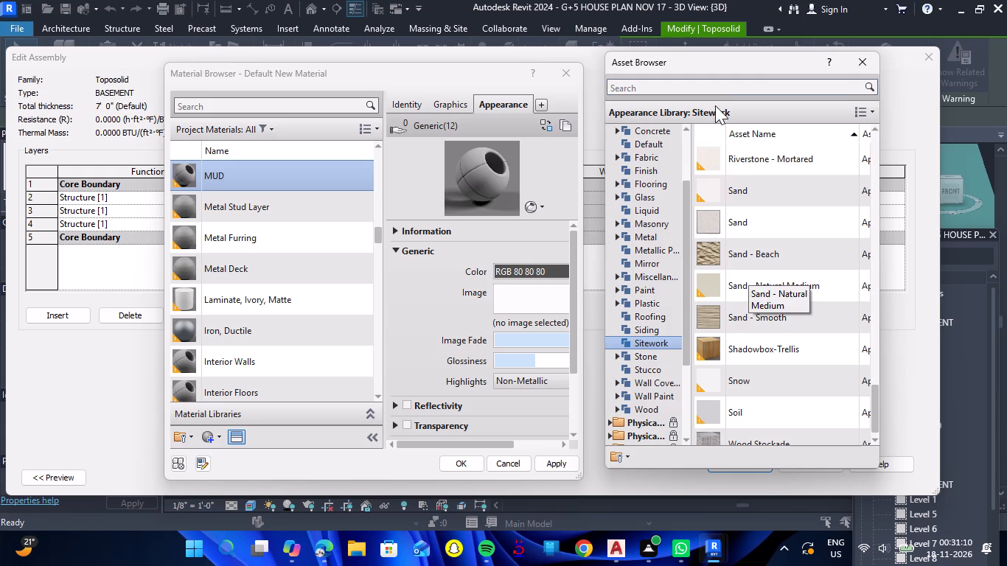
Search the appearance asset library for GRAVEL.
{"action": "left_click", "coordinate": [721, 87]}
{"action": "type", "text": "GRAVEL"}
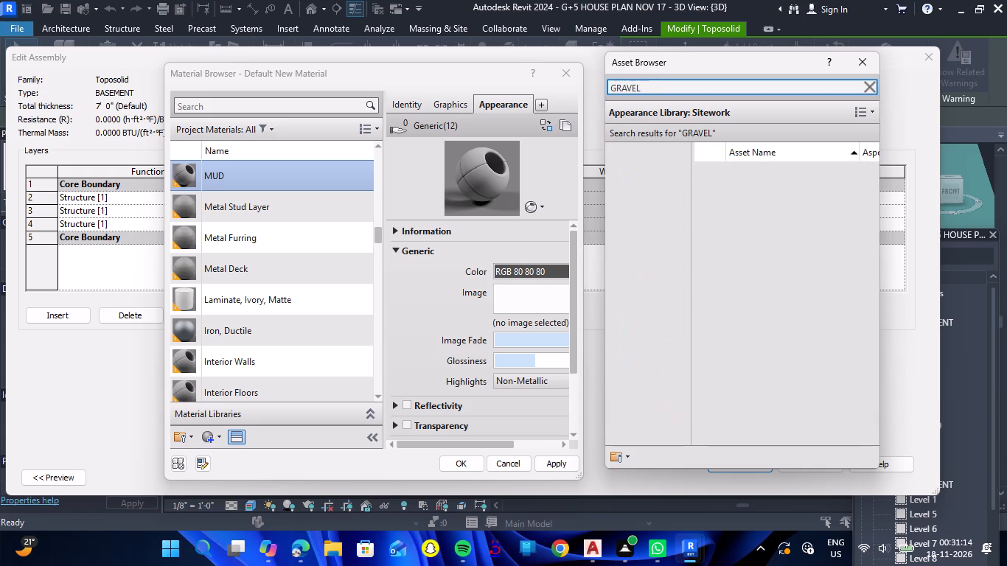
{"action": "scroll", "coordinate": [773, 205], "scroll_direction": "up", "scroll_amount": 3}
{"action": "scroll", "coordinate": [773, 205], "scroll_direction": "down", "scroll_amount": 3}
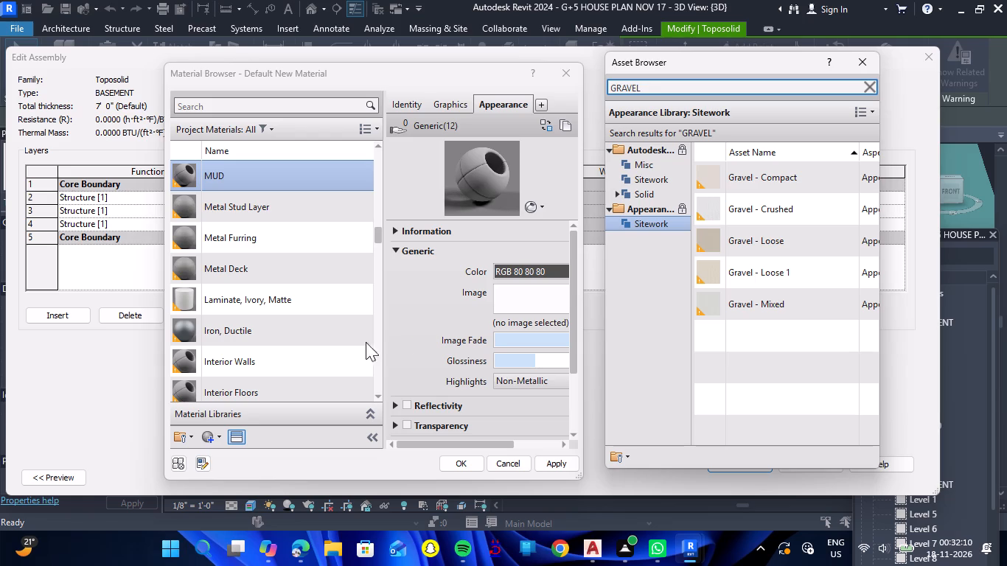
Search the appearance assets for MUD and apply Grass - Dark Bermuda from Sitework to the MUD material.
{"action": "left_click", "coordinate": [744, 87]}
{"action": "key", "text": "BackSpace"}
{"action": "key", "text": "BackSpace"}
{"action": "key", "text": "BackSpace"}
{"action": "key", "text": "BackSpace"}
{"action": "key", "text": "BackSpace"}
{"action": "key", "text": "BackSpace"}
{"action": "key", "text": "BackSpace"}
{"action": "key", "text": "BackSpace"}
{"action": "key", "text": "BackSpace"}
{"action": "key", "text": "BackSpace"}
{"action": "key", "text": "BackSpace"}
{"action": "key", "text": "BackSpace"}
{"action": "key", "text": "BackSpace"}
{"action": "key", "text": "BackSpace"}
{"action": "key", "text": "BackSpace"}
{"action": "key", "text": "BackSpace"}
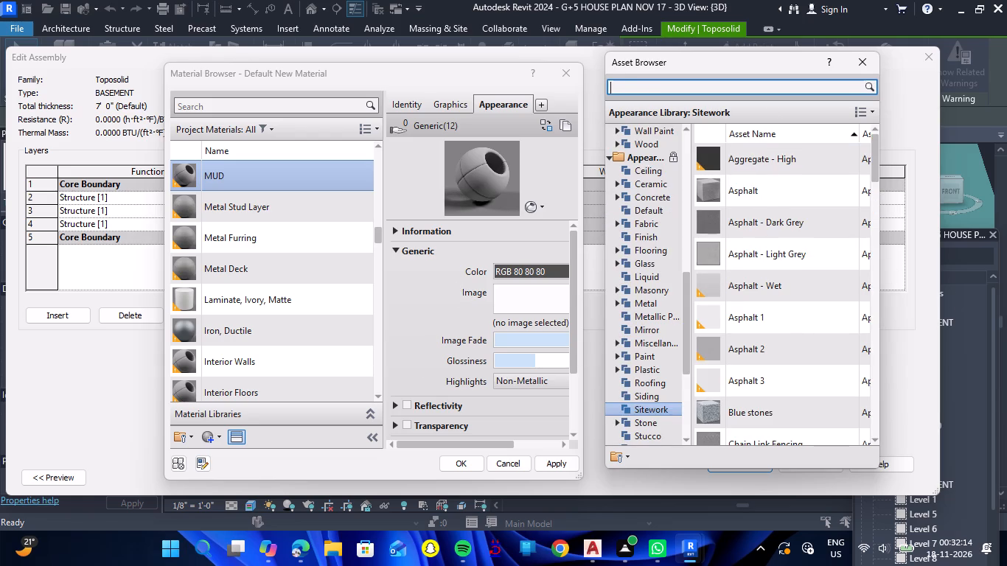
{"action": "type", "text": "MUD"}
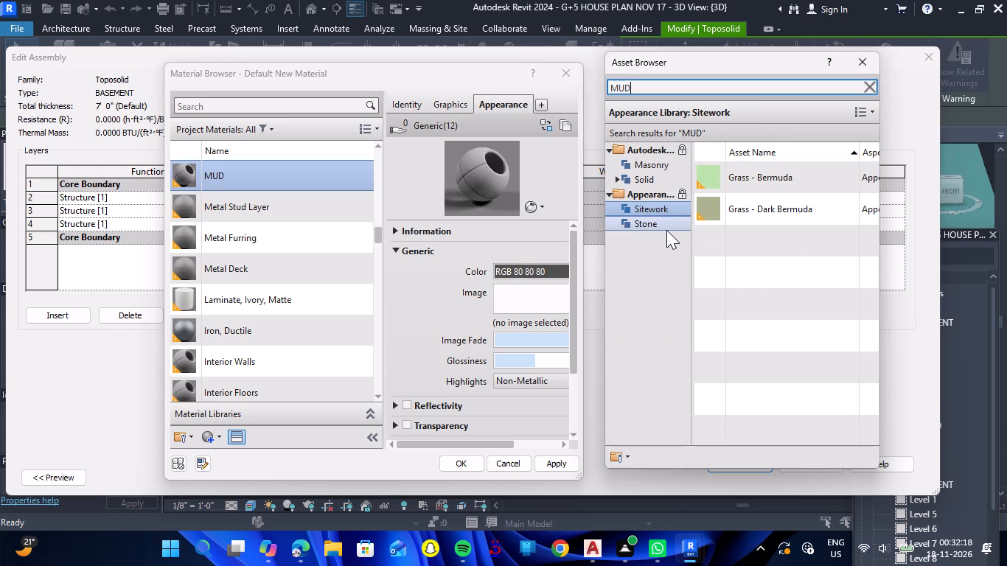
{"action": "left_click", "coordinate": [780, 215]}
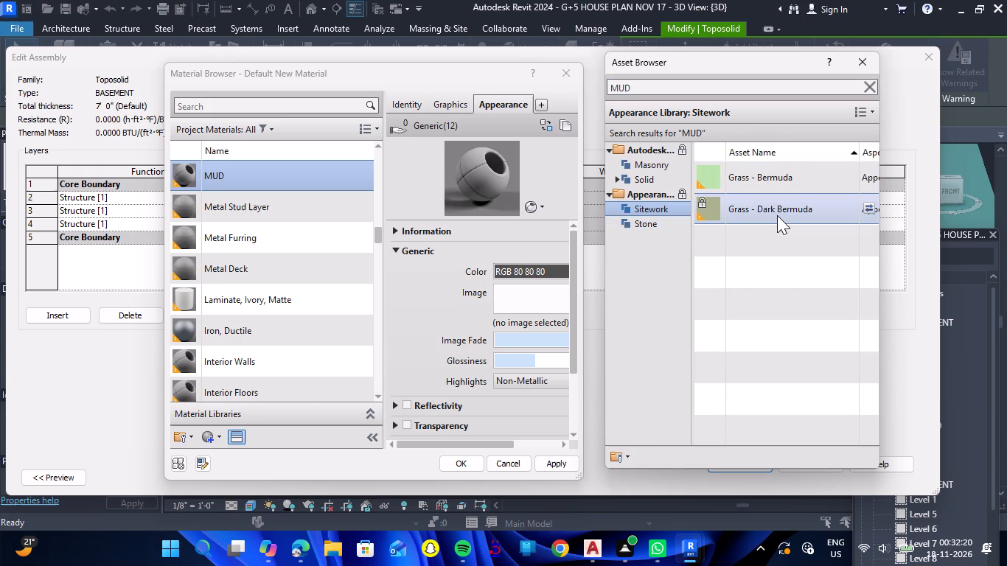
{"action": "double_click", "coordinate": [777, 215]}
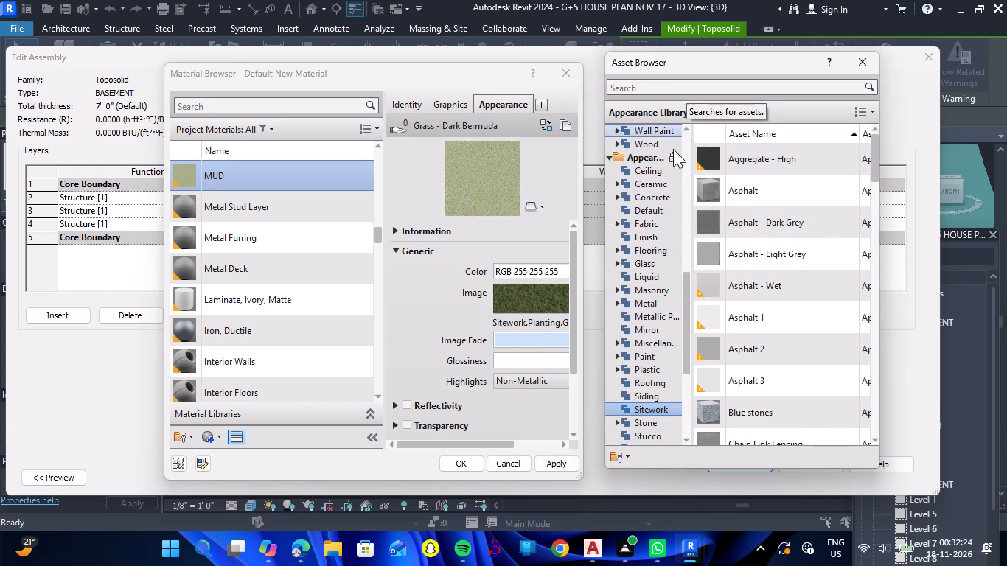
Examine the Grass - Dark Bermuda image's inversion, position, scale and repeat settings in the Texture Editor, then close it.
{"action": "scroll", "coordinate": [783, 335], "scroll_direction": "down", "scroll_amount": 11}
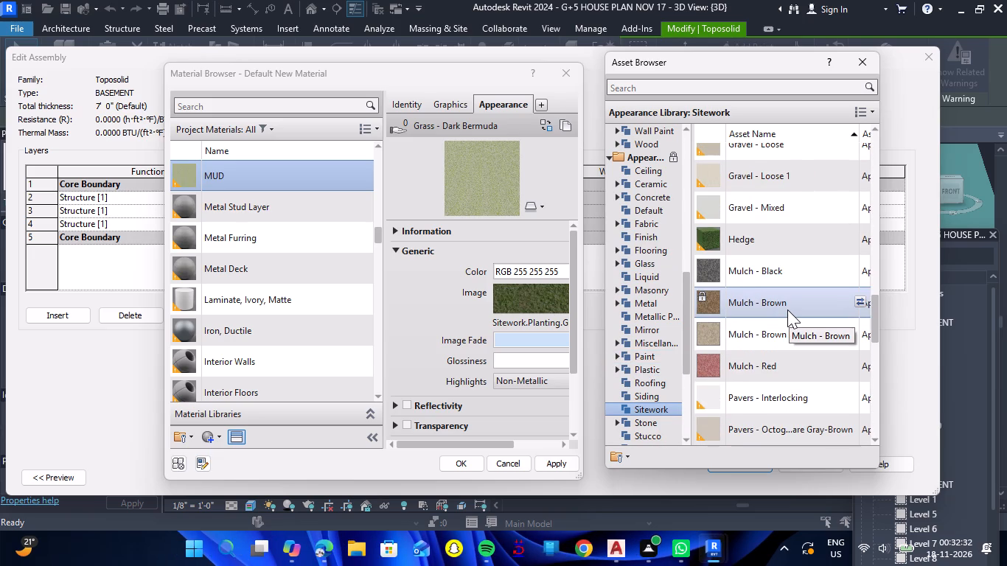
{"action": "scroll", "coordinate": [433, 363], "scroll_direction": "down", "scroll_amount": 2}
{"action": "scroll", "coordinate": [428, 339], "scroll_direction": "up", "scroll_amount": 3}
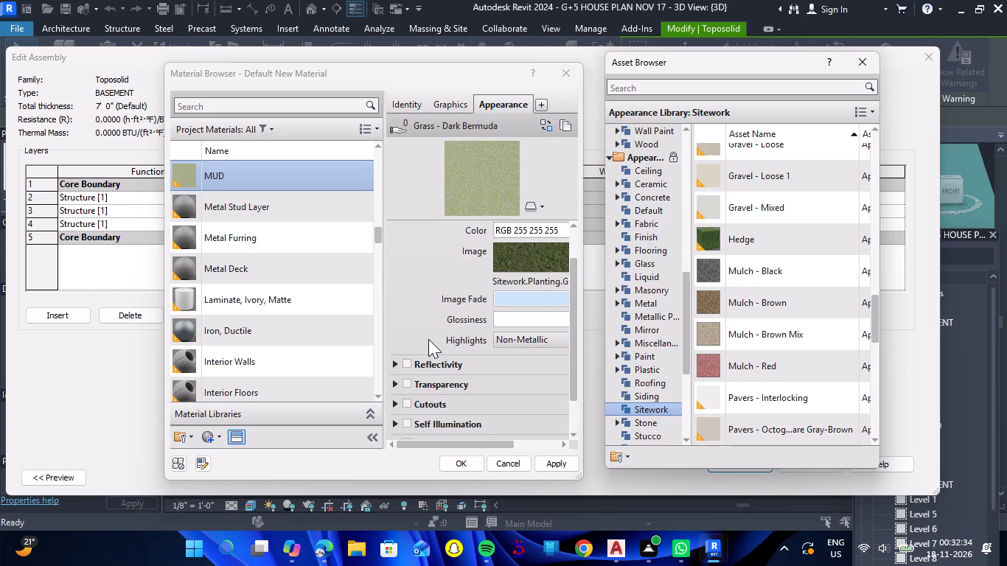
{"action": "scroll", "coordinate": [428, 339], "scroll_direction": "down", "scroll_amount": 4}
{"action": "scroll", "coordinate": [432, 339], "scroll_direction": "up", "scroll_amount": 5}
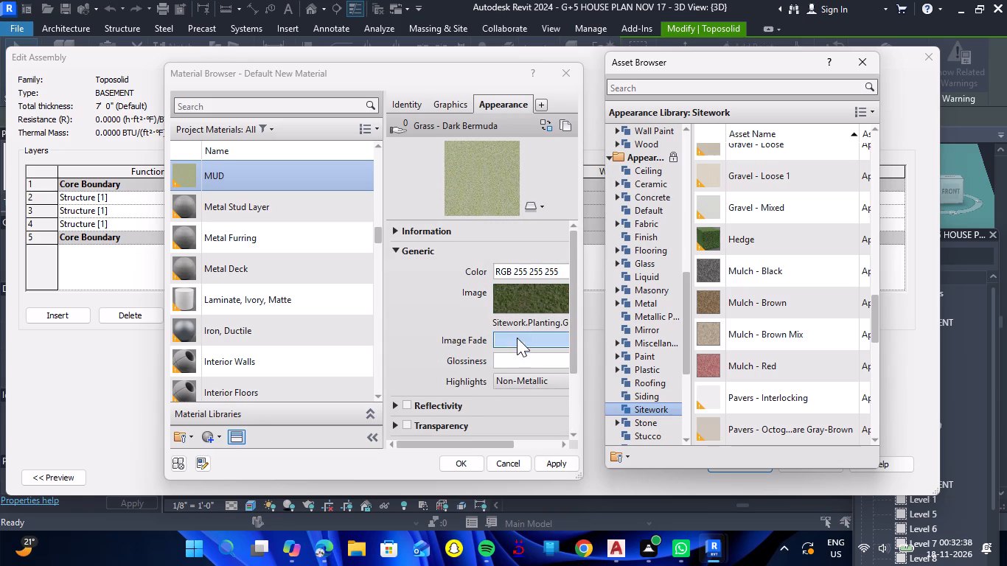
{"action": "left_click", "coordinate": [502, 304]}
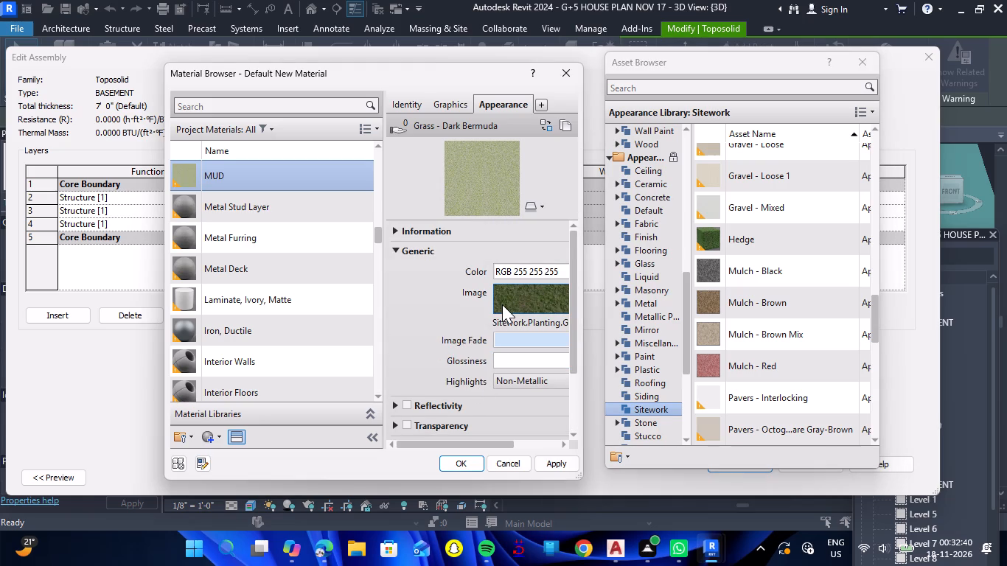
{"action": "double_click", "coordinate": [502, 306]}
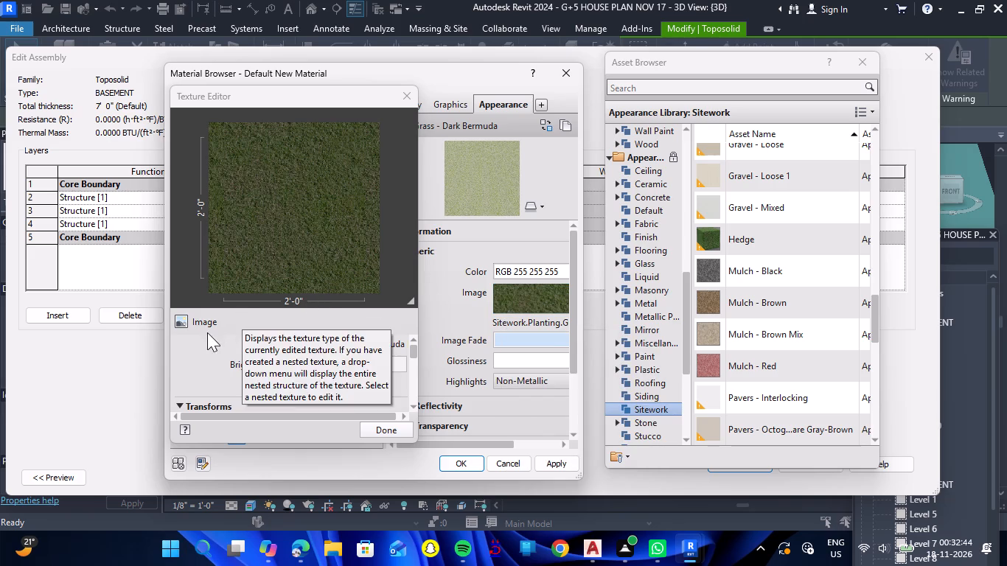
{"action": "scroll", "coordinate": [208, 357], "scroll_direction": "down", "scroll_amount": 1}
{"action": "scroll", "coordinate": [213, 357], "scroll_direction": "up", "scroll_amount": 2}
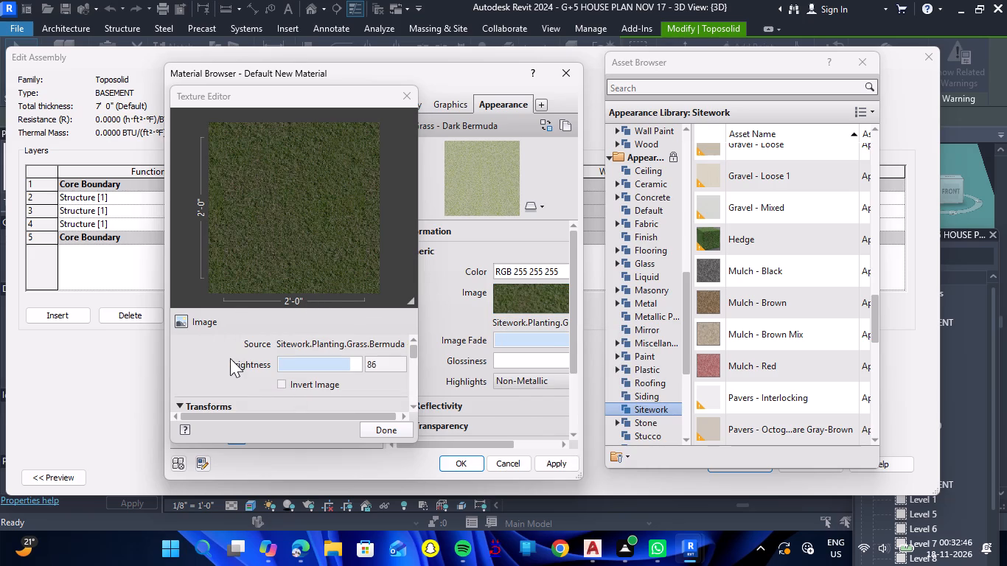
{"action": "double_click", "coordinate": [281, 385]}
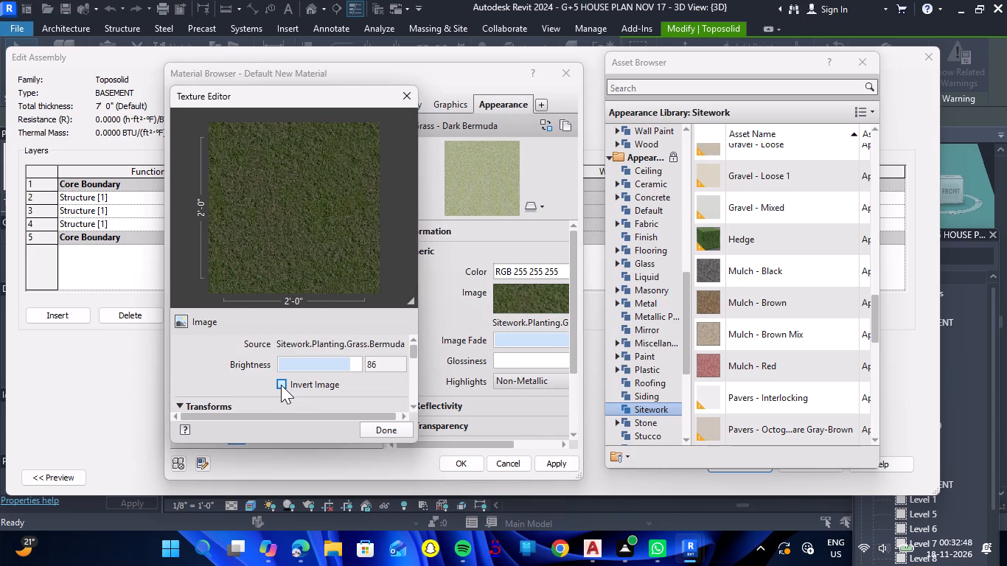
{"action": "left_click", "coordinate": [281, 385]}
{"action": "left_click", "coordinate": [281, 385]}
{"action": "scroll", "coordinate": [213, 366], "scroll_direction": "down", "scroll_amount": 1}
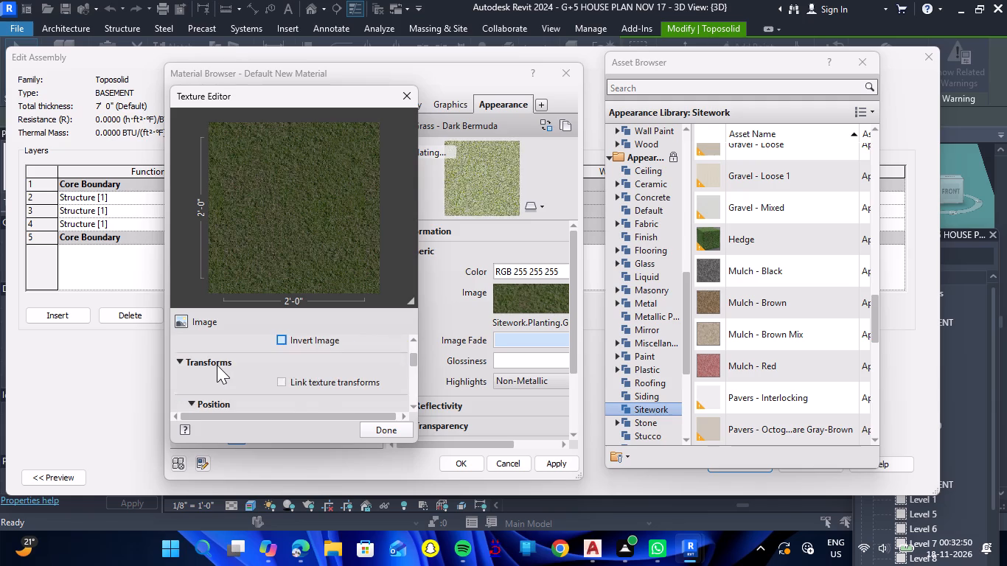
{"action": "scroll", "coordinate": [220, 365], "scroll_direction": "down", "scroll_amount": 1}
{"action": "scroll", "coordinate": [223, 365], "scroll_direction": "up", "scroll_amount": 1}
{"action": "scroll", "coordinate": [223, 365], "scroll_direction": "down", "scroll_amount": 2}
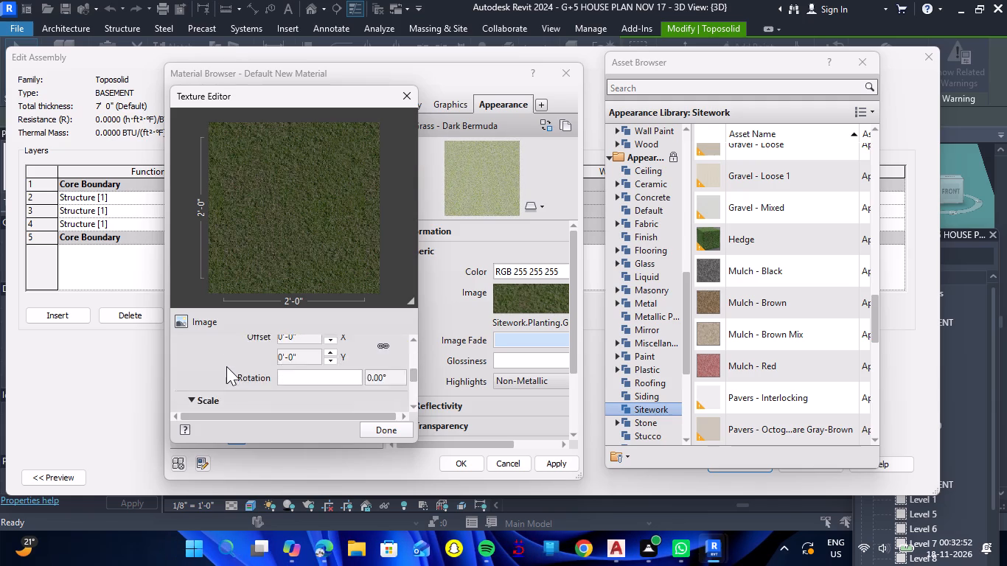
{"action": "scroll", "coordinate": [226, 366], "scroll_direction": "down", "scroll_amount": 6}
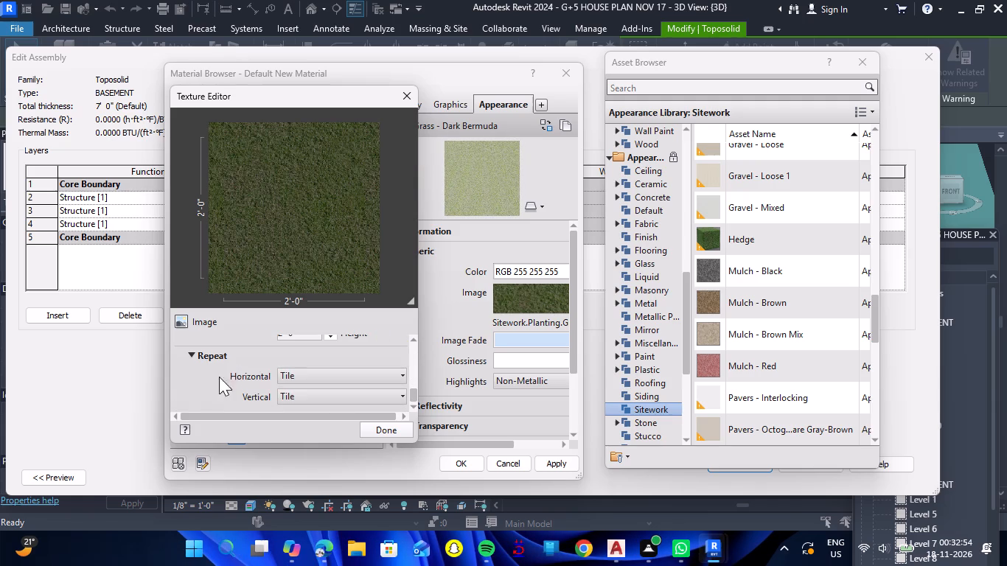
{"action": "scroll", "coordinate": [218, 382], "scroll_direction": "down", "scroll_amount": 2}
{"action": "scroll", "coordinate": [218, 382], "scroll_direction": "up", "scroll_amount": 3}
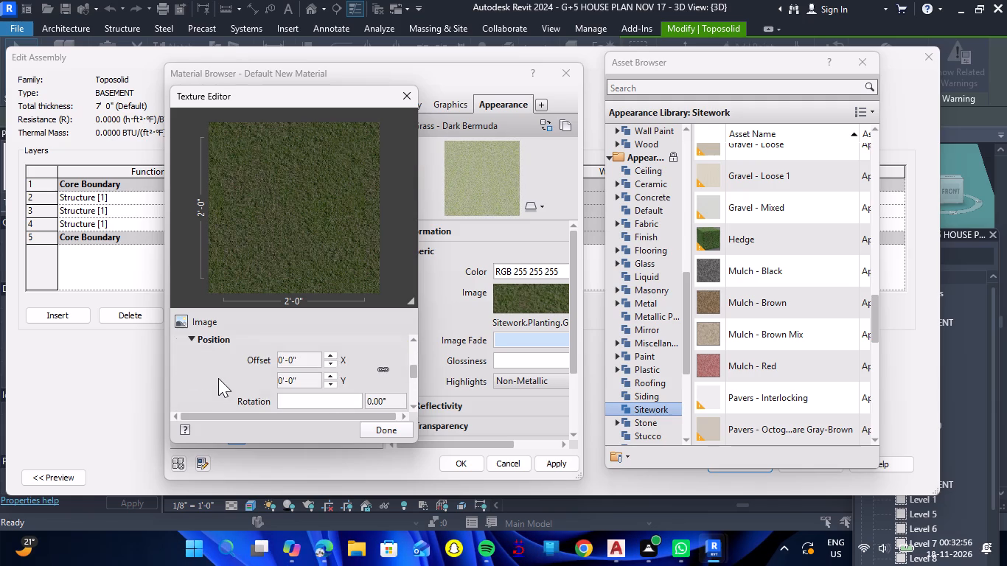
{"action": "scroll", "coordinate": [218, 378], "scroll_direction": "up", "scroll_amount": 6}
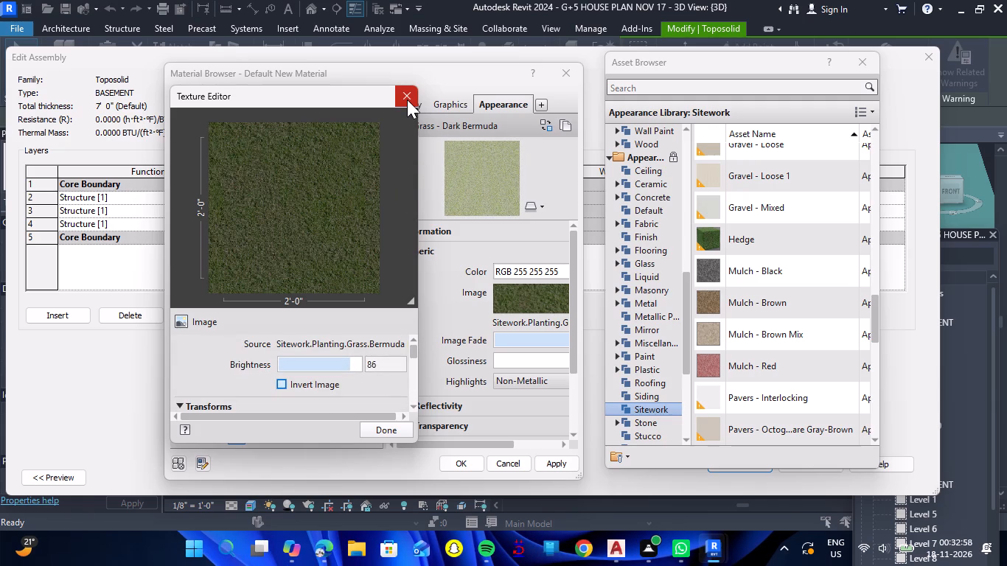
{"action": "left_click", "coordinate": [407, 99]}
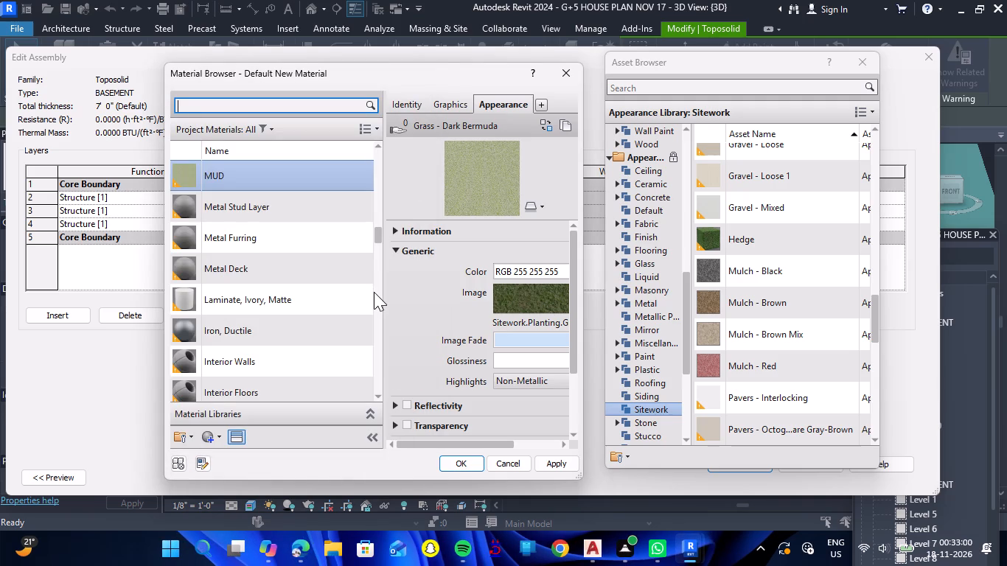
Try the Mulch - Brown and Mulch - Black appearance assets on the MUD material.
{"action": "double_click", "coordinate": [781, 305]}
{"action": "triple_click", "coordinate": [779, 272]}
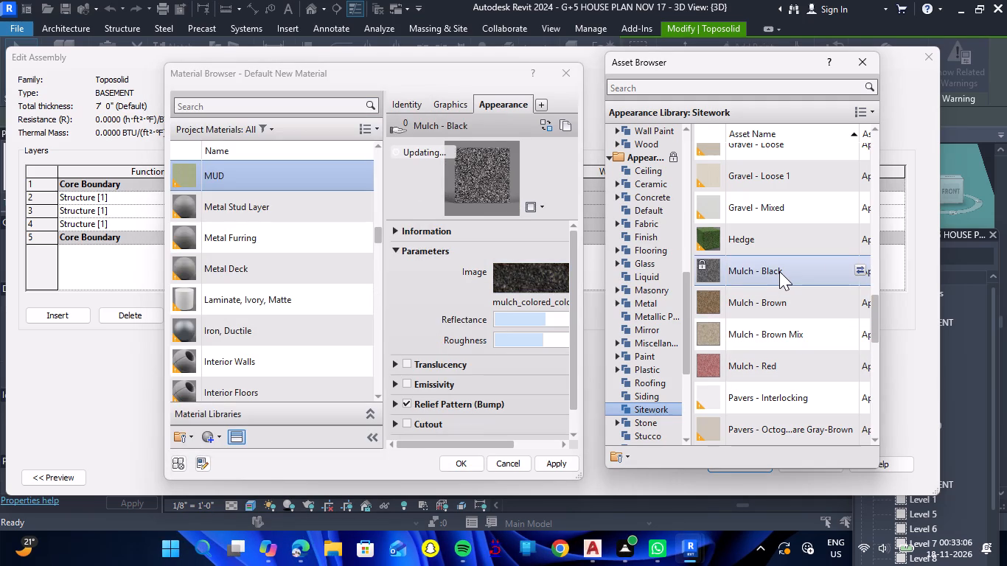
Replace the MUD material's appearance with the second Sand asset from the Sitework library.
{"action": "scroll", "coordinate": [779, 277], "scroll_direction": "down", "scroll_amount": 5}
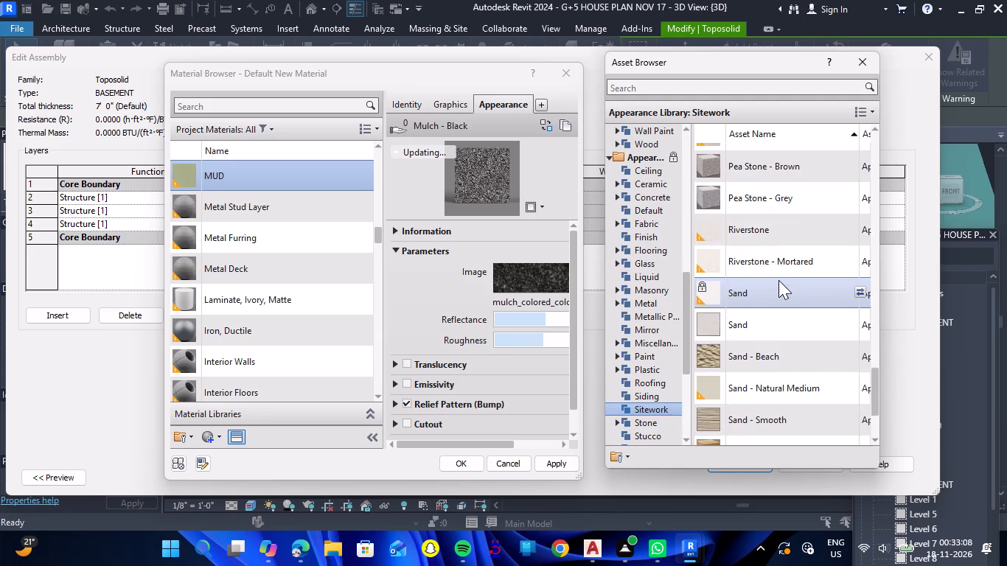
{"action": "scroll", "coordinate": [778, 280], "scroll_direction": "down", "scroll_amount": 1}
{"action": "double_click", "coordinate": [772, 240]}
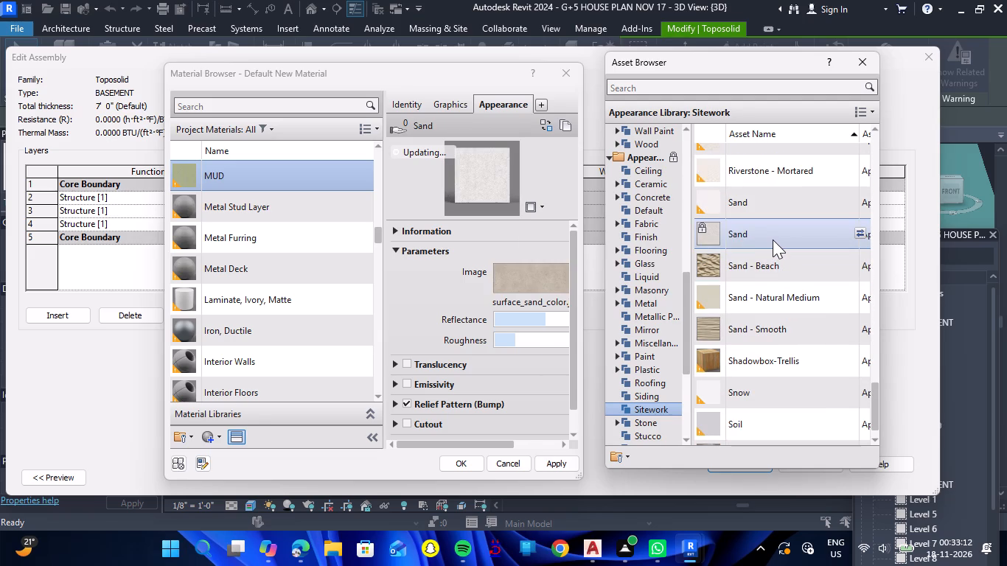
Replace the MUD material's appearance with the Grass - Generic asset from the Sitework library.
{"action": "scroll", "coordinate": [773, 242], "scroll_direction": "up", "scroll_amount": 5}
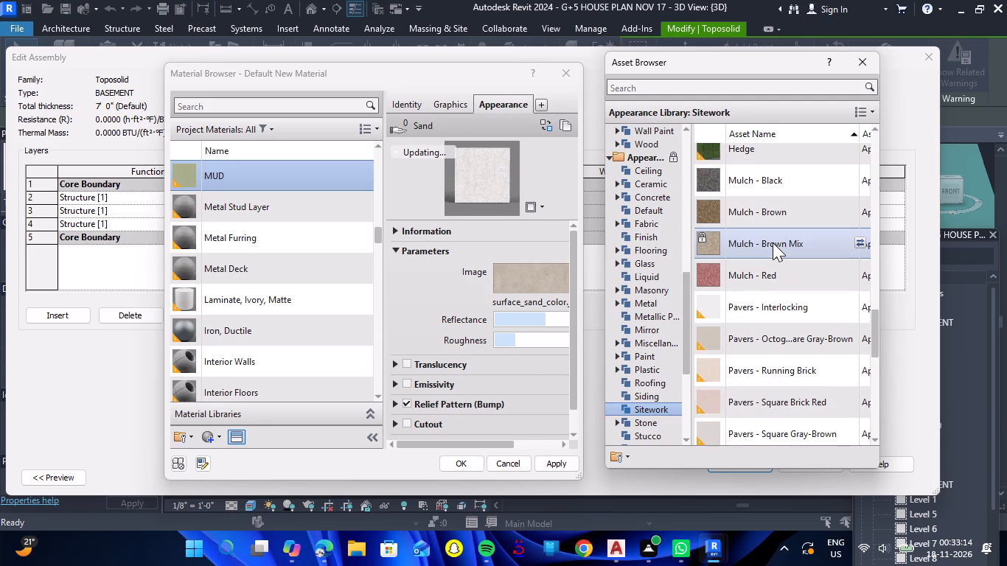
{"action": "scroll", "coordinate": [773, 242], "scroll_direction": "up", "scroll_amount": 6}
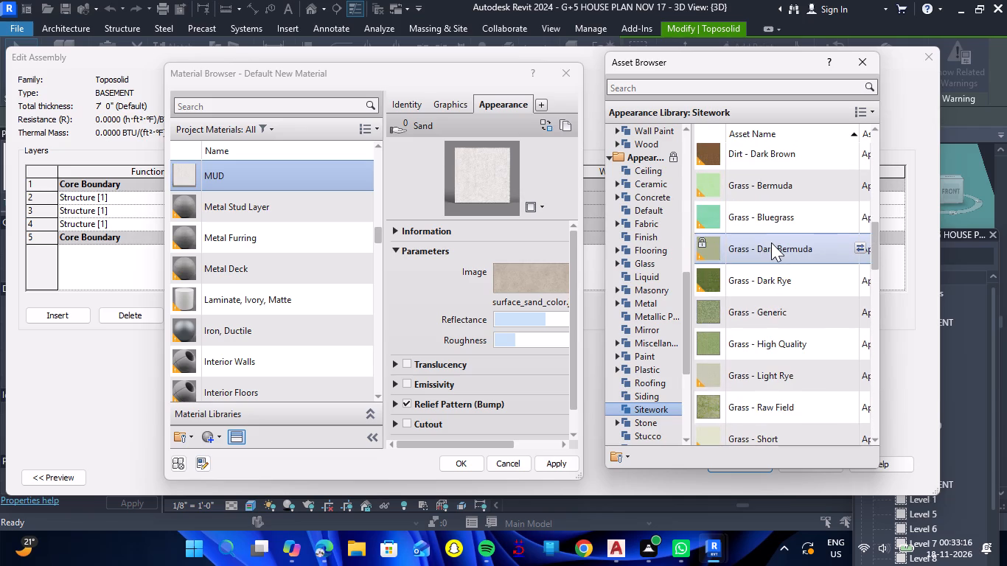
{"action": "double_click", "coordinate": [772, 314]}
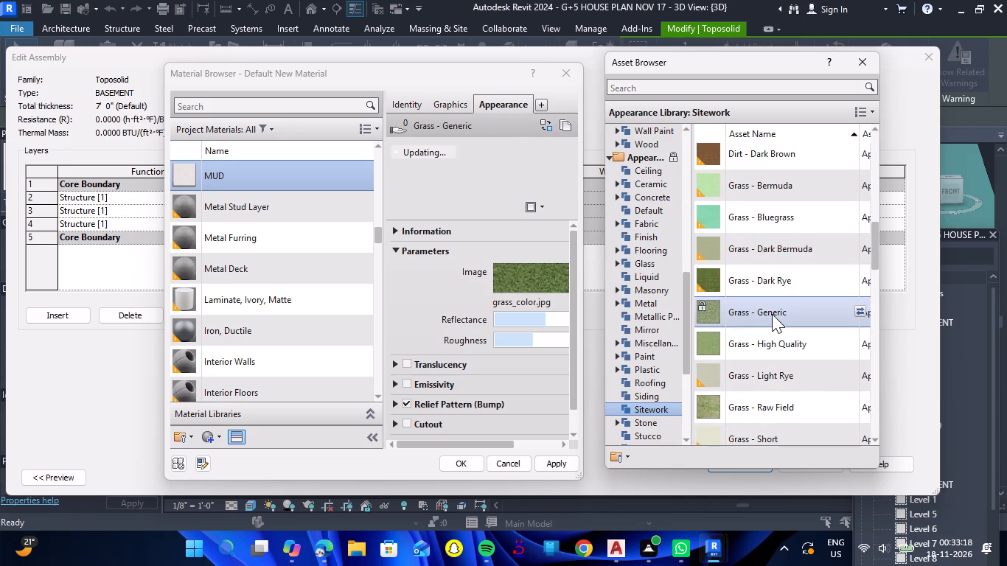
Look through the Sitework, Concrete and Default appearance libraries for an asset suited to the MUD material.
{"action": "scroll", "coordinate": [776, 314], "scroll_direction": "up", "scroll_amount": 2}
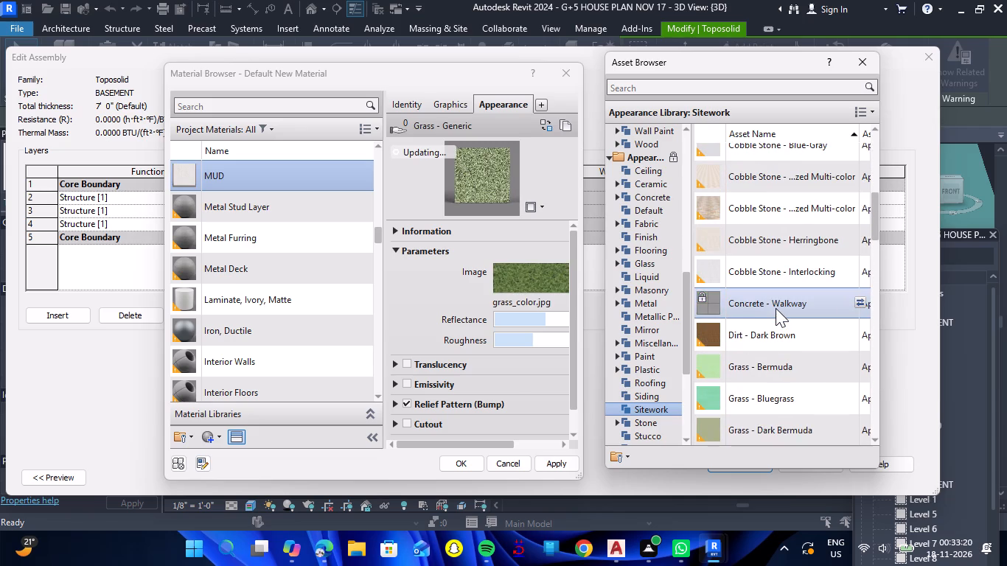
{"action": "scroll", "coordinate": [773, 307], "scroll_direction": "up", "scroll_amount": 5}
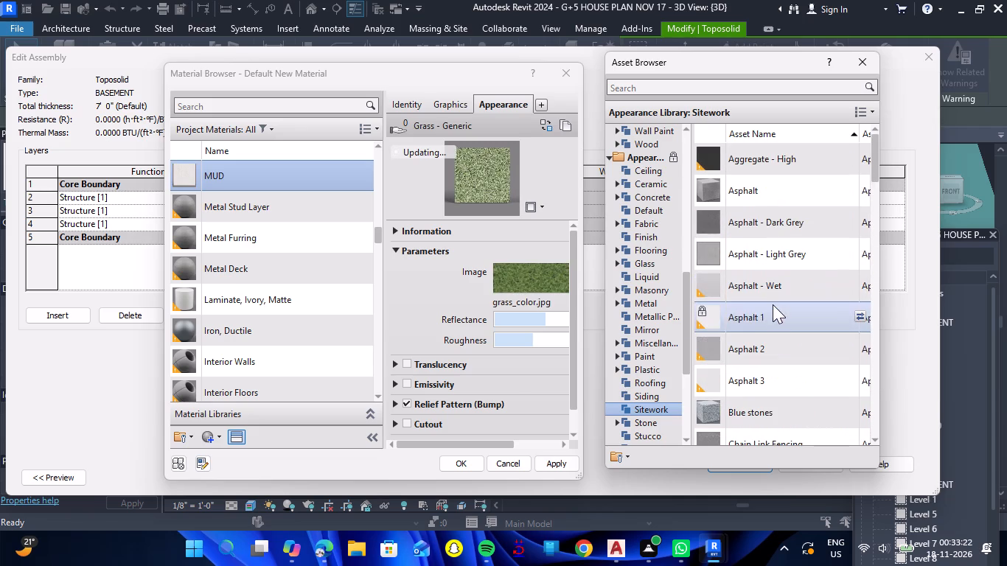
{"action": "left_click", "coordinate": [658, 193]}
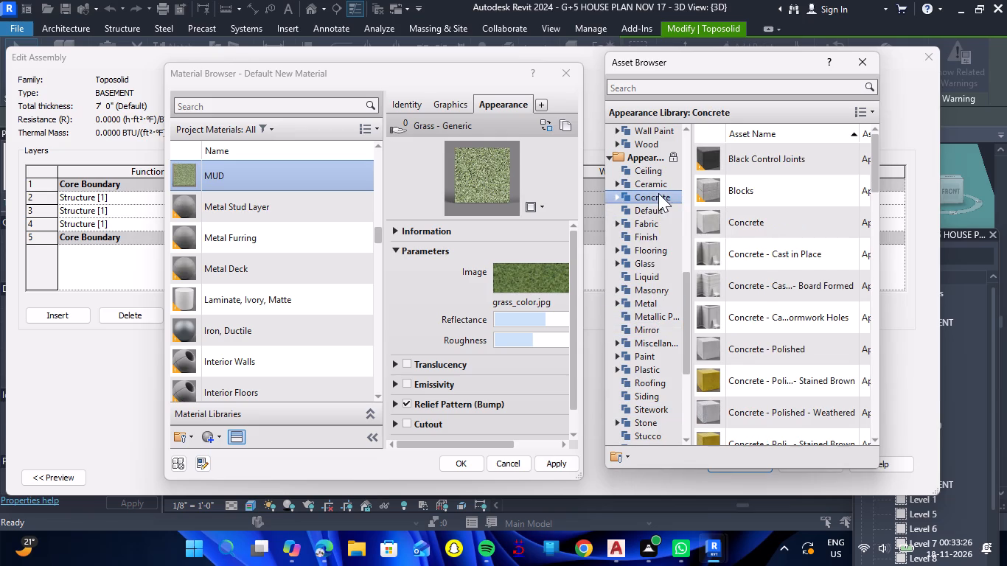
{"action": "scroll", "coordinate": [760, 250], "scroll_direction": "down", "scroll_amount": 10}
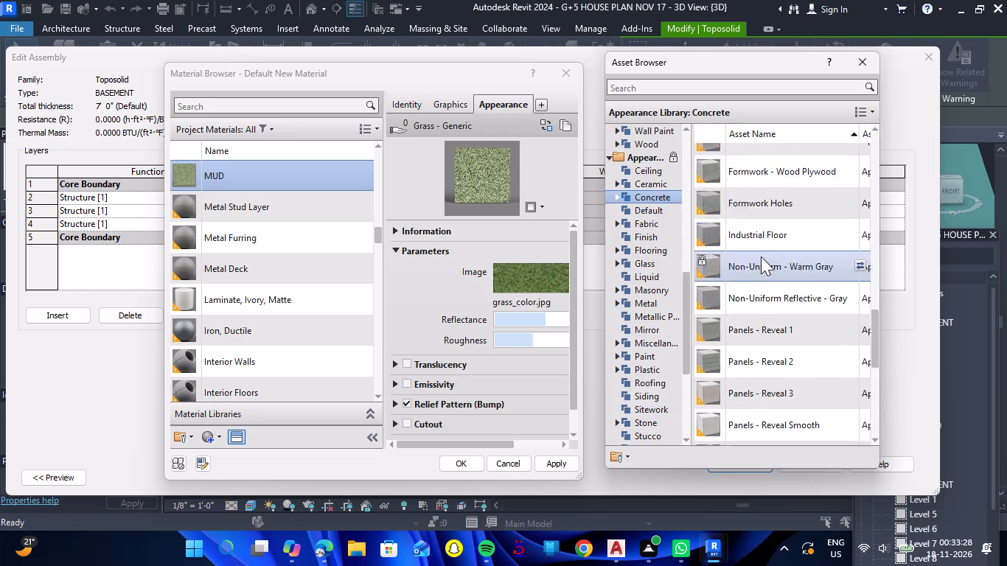
{"action": "scroll", "coordinate": [761, 256], "scroll_direction": "down", "scroll_amount": 11}
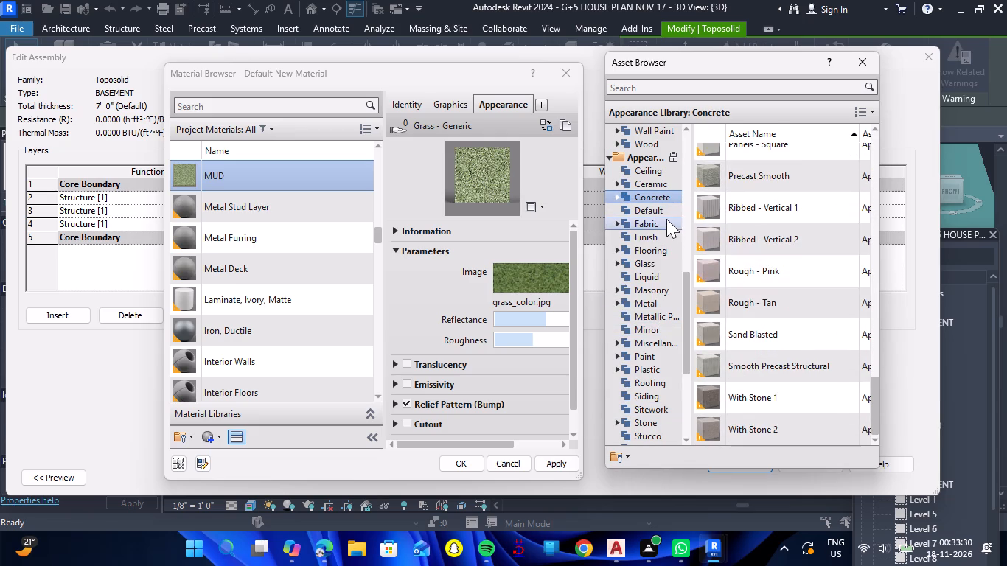
{"action": "left_click", "coordinate": [666, 214]}
{"action": "scroll", "coordinate": [772, 209], "scroll_direction": "down", "scroll_amount": 4}
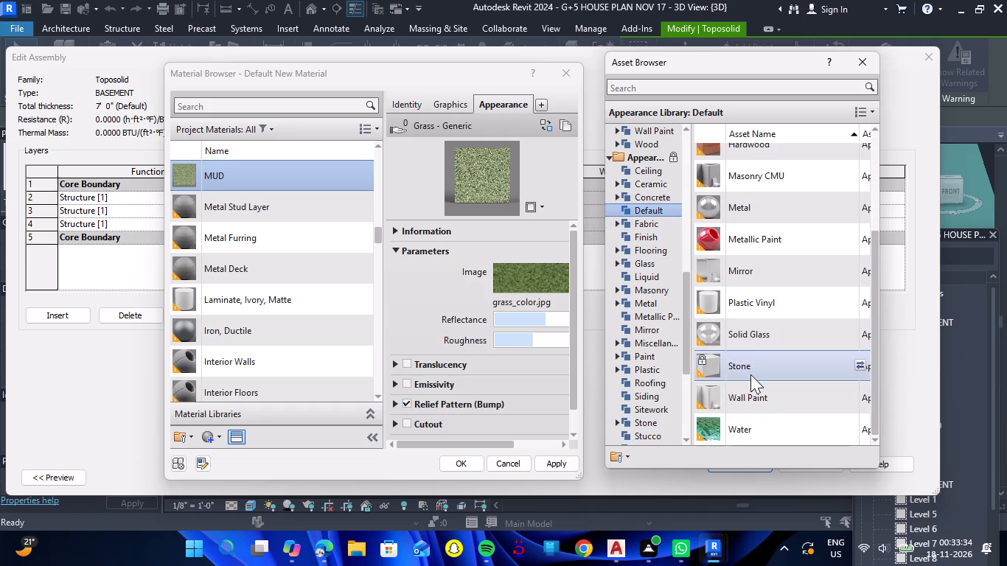
{"action": "scroll", "coordinate": [746, 272], "scroll_direction": "down", "scroll_amount": 3}
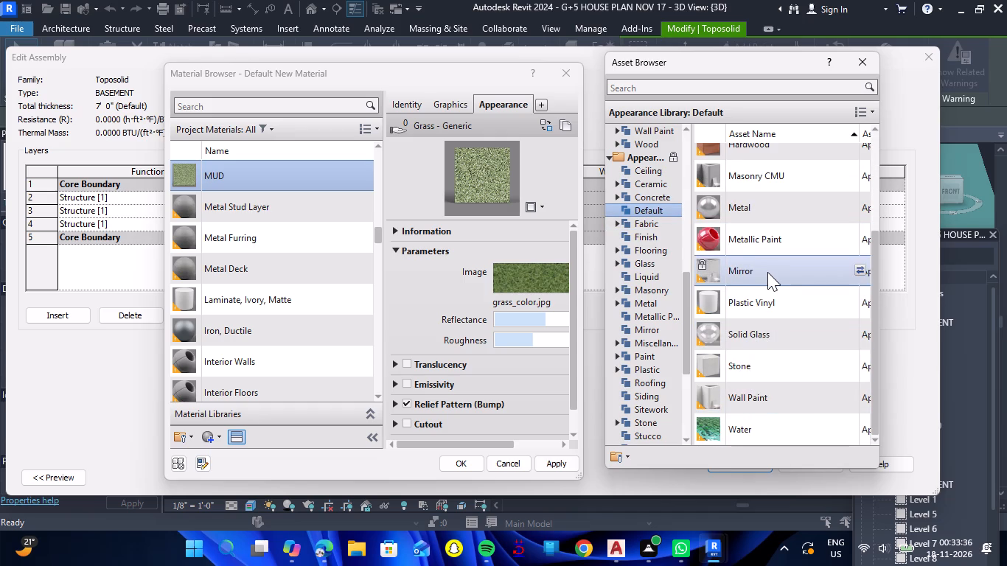
{"action": "scroll", "coordinate": [767, 272], "scroll_direction": "up", "scroll_amount": 1}
Browse the Finish and Liquid appearance libraries for a mud-like asset, expanding the Flooring and Glass categories.
{"action": "left_click", "coordinate": [656, 238]}
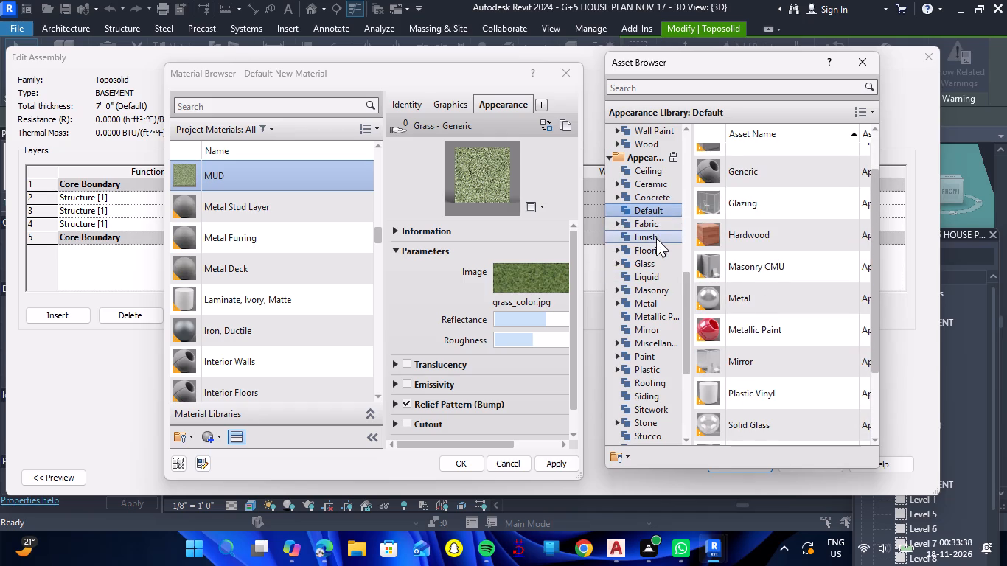
{"action": "left_click", "coordinate": [616, 248]}
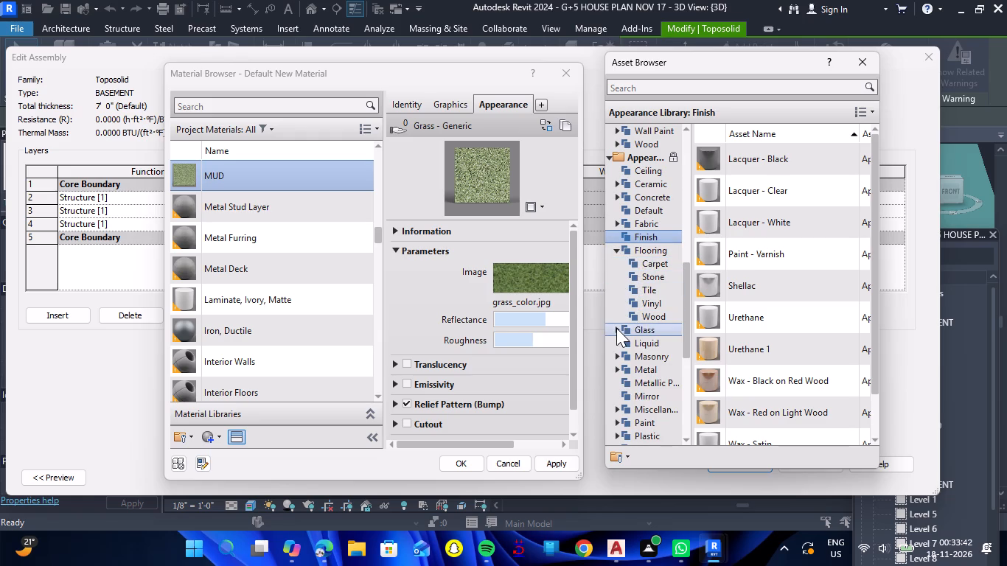
{"action": "left_click", "coordinate": [616, 328]}
{"action": "scroll", "coordinate": [635, 314], "scroll_direction": "down", "scroll_amount": 2}
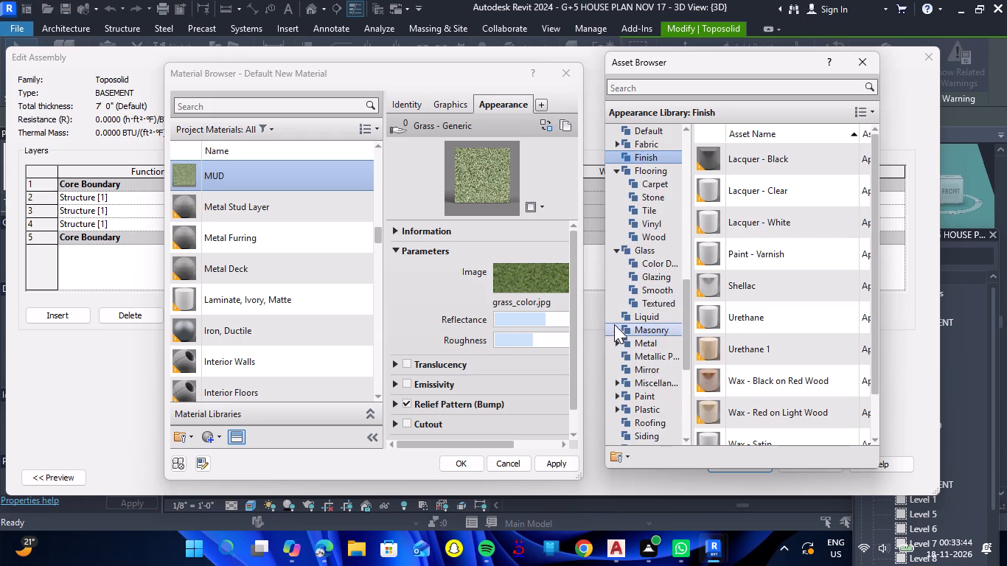
{"action": "left_click", "coordinate": [634, 312]}
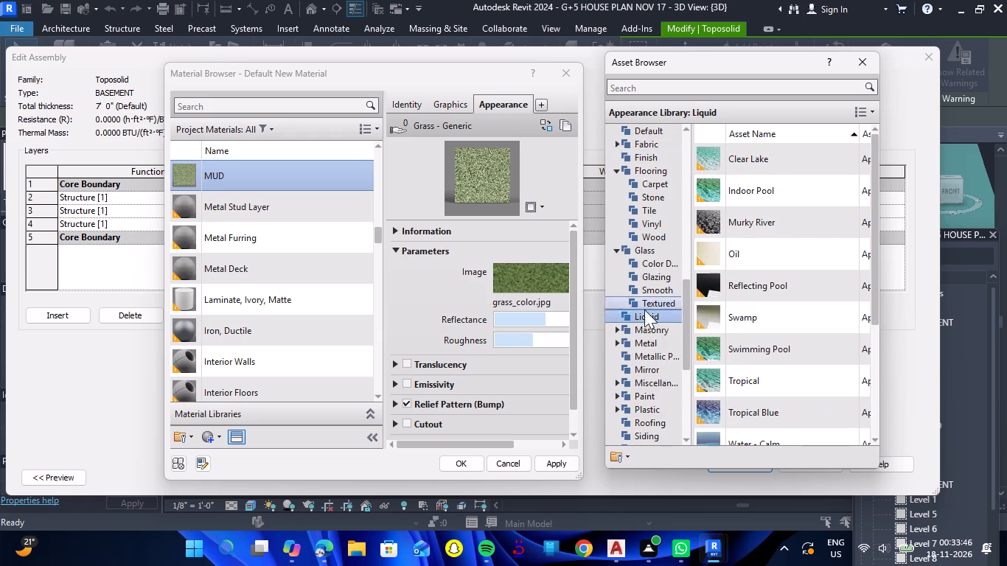
{"action": "scroll", "coordinate": [767, 293], "scroll_direction": "down", "scroll_amount": 5}
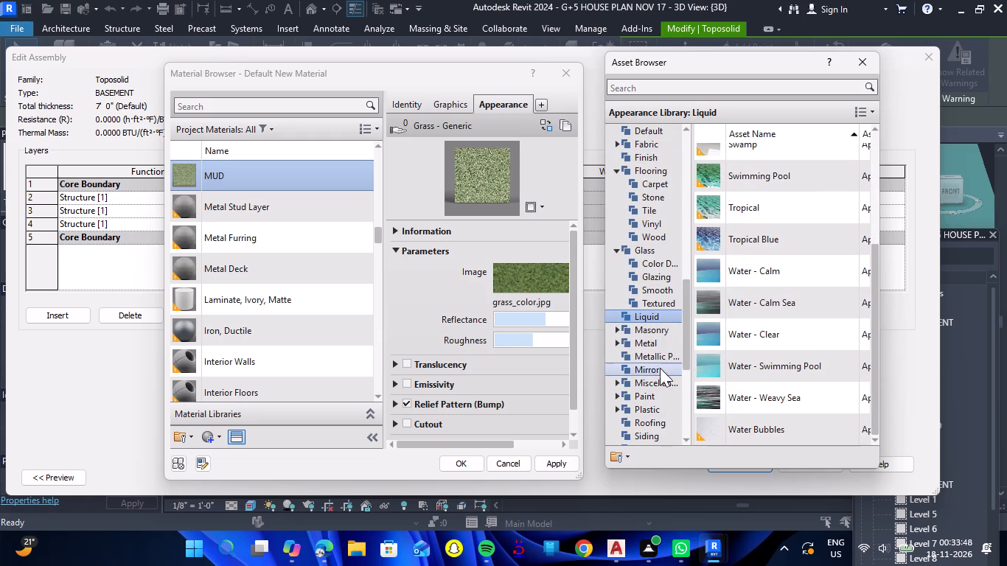
{"action": "scroll", "coordinate": [629, 371], "scroll_direction": "down", "scroll_amount": 2}
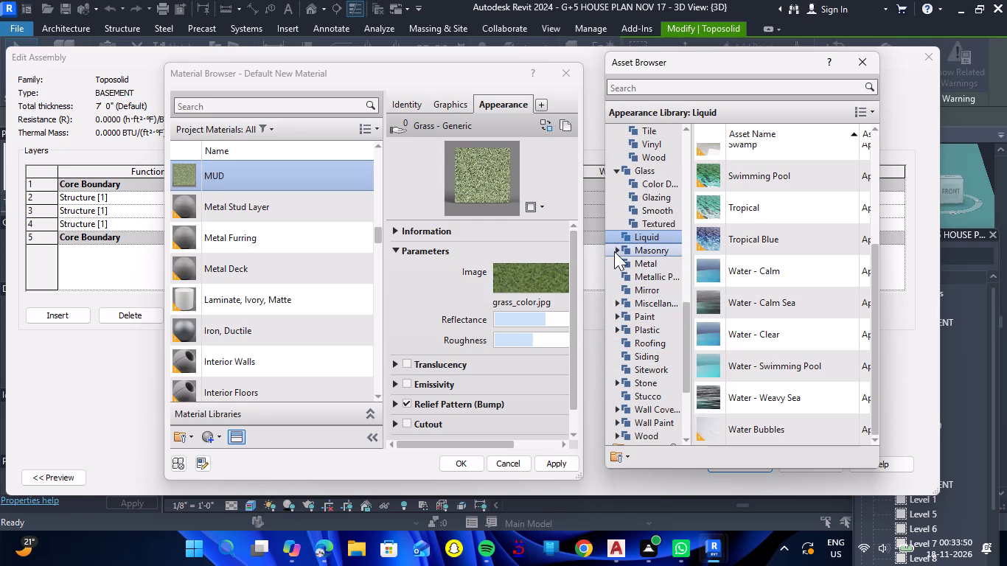
Examine the Brick, CMU and Stone assets in the Masonry appearance library and the list of Metal subcategories.
{"action": "left_click", "coordinate": [614, 251]}
{"action": "left_click", "coordinate": [659, 262]}
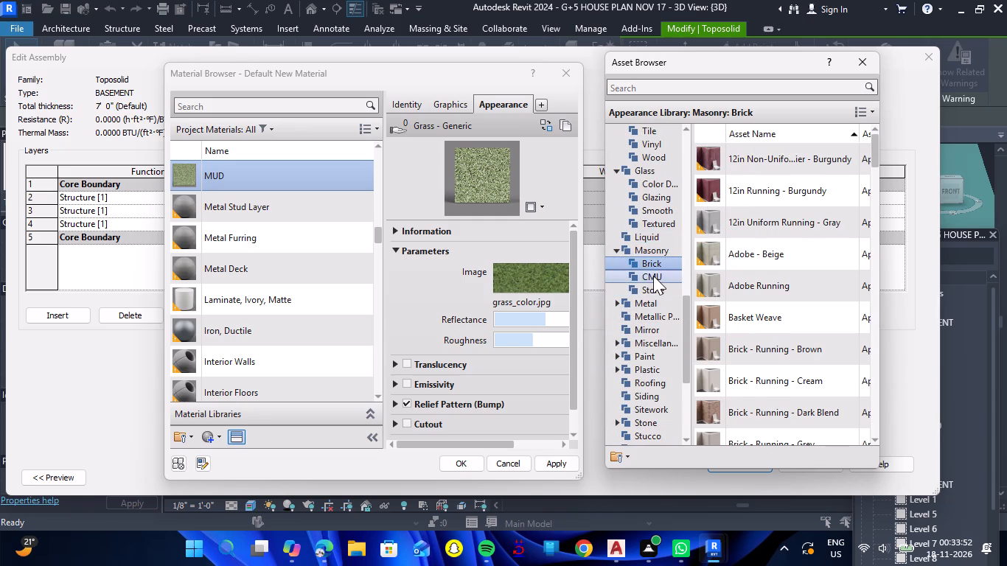
{"action": "left_click", "coordinate": [653, 276]}
{"action": "left_click", "coordinate": [651, 286]}
{"action": "scroll", "coordinate": [651, 284], "scroll_direction": "down", "scroll_amount": 1}
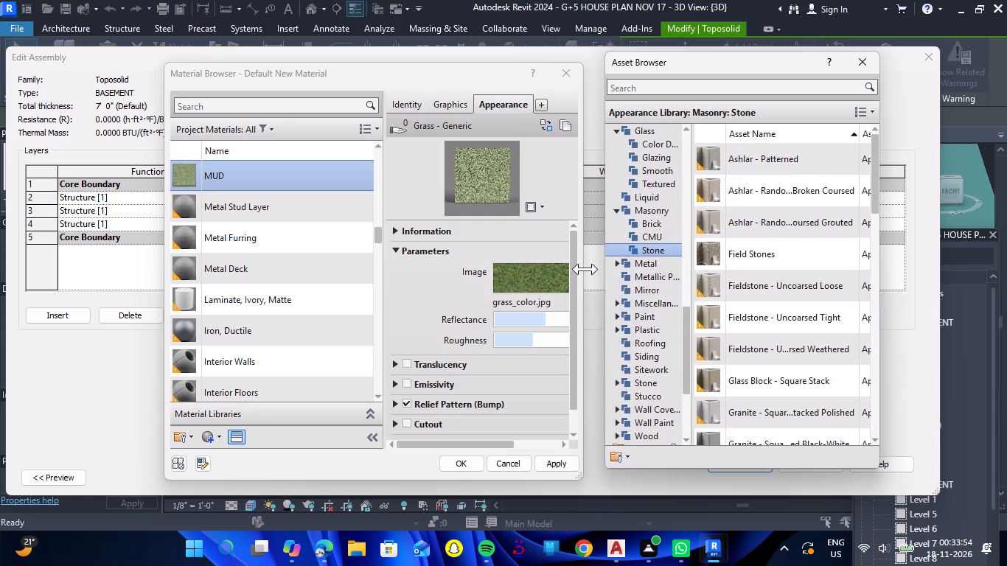
{"action": "left_click", "coordinate": [614, 262]}
{"action": "scroll", "coordinate": [644, 284], "scroll_direction": "down", "scroll_amount": 1}
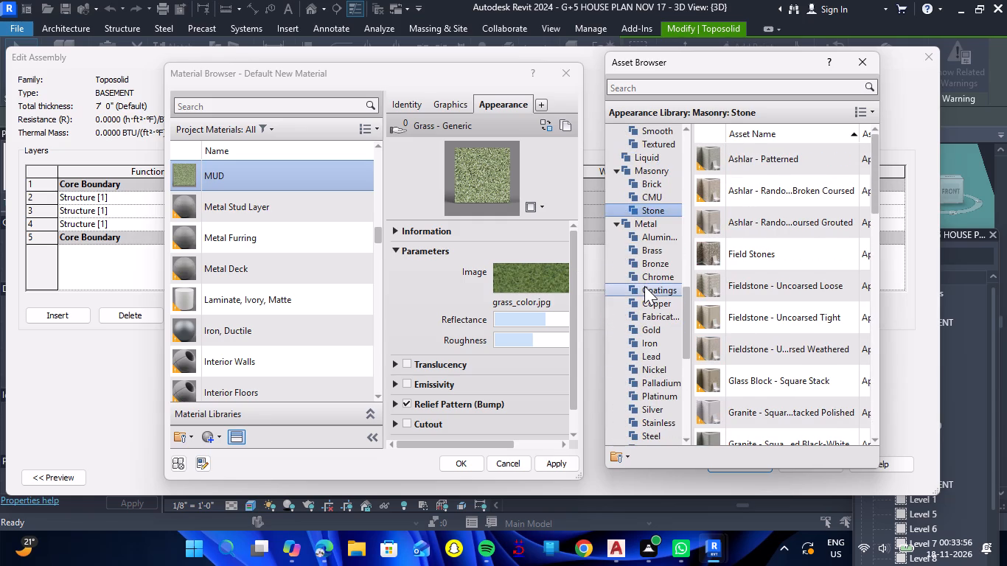
{"action": "scroll", "coordinate": [644, 286], "scroll_direction": "down", "scroll_amount": 4}
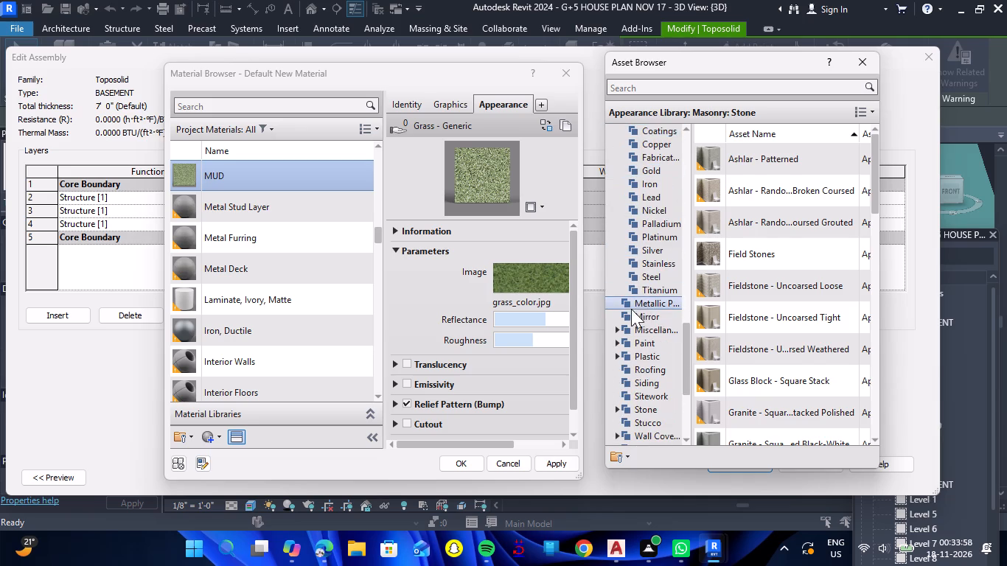
Check the Mirror library and the Miscellaneous subcategories Ground Plane, Rubber, Wax, Gemstone, Foam and Emissive for a suitable asset.
{"action": "double_click", "coordinate": [635, 309]}
{"action": "left_click", "coordinate": [638, 317]}
{"action": "scroll", "coordinate": [635, 301], "scroll_direction": "down", "scroll_amount": 2}
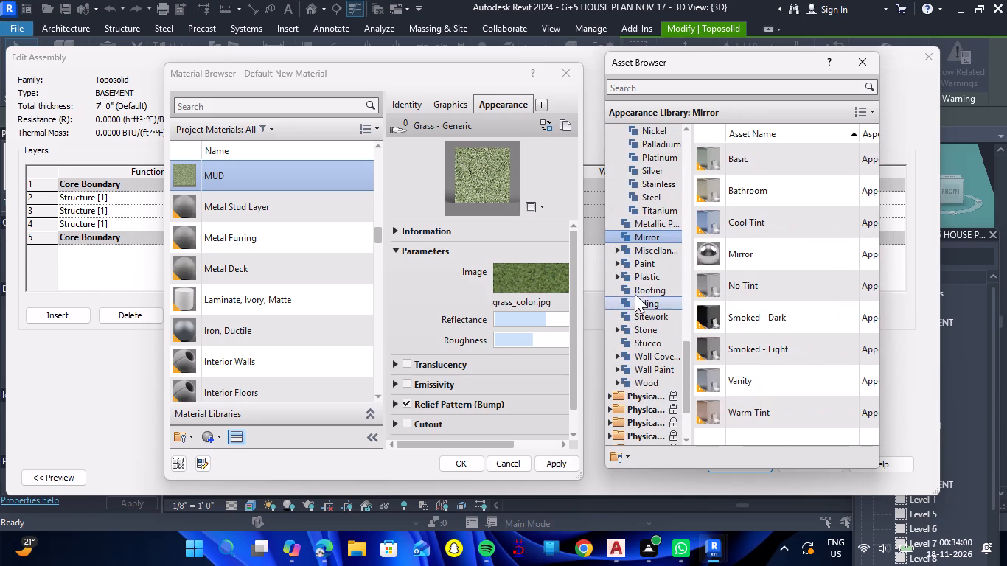
{"action": "scroll", "coordinate": [781, 316], "scroll_direction": "down", "scroll_amount": 6}
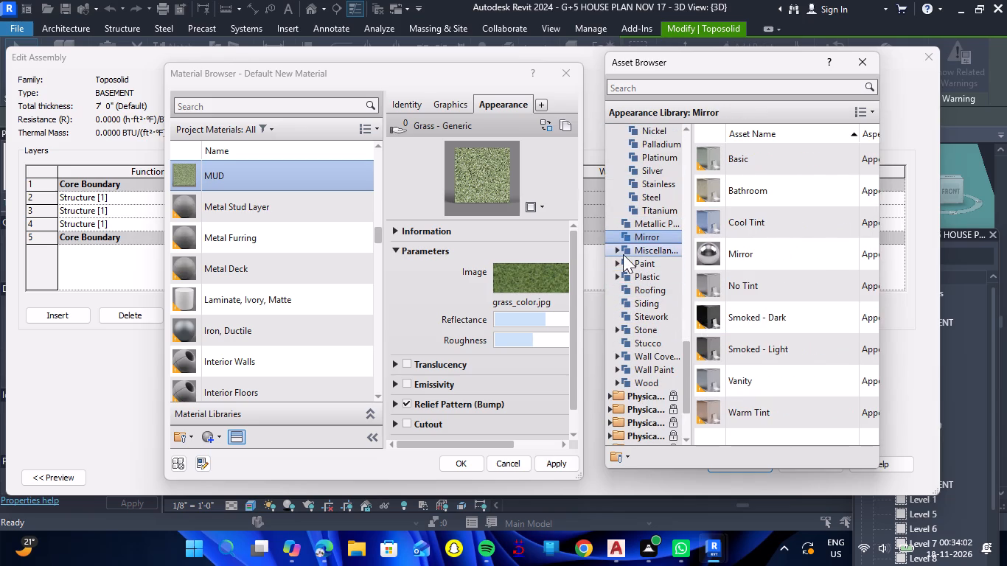
{"action": "left_click", "coordinate": [613, 253]}
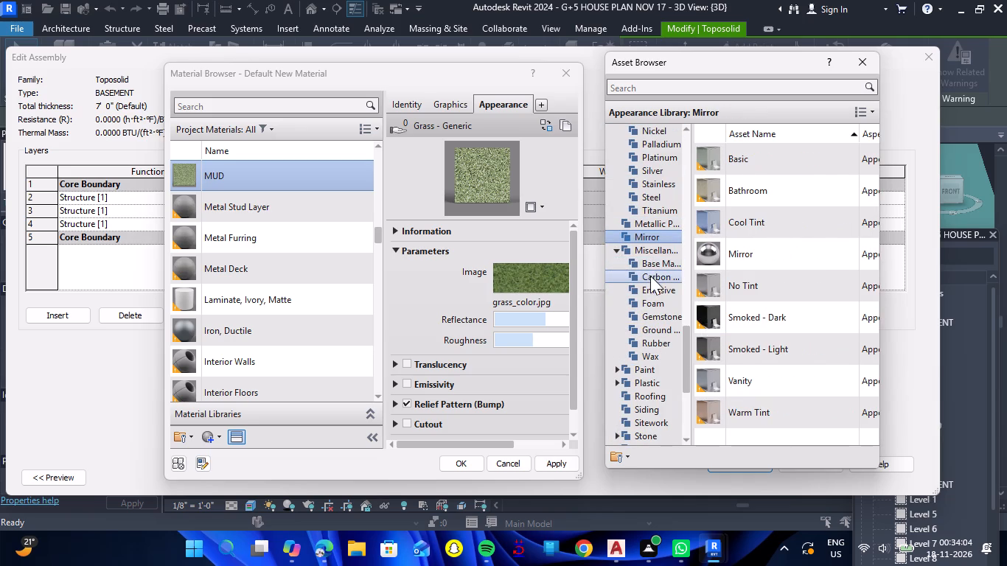
{"action": "left_click", "coordinate": [657, 332]}
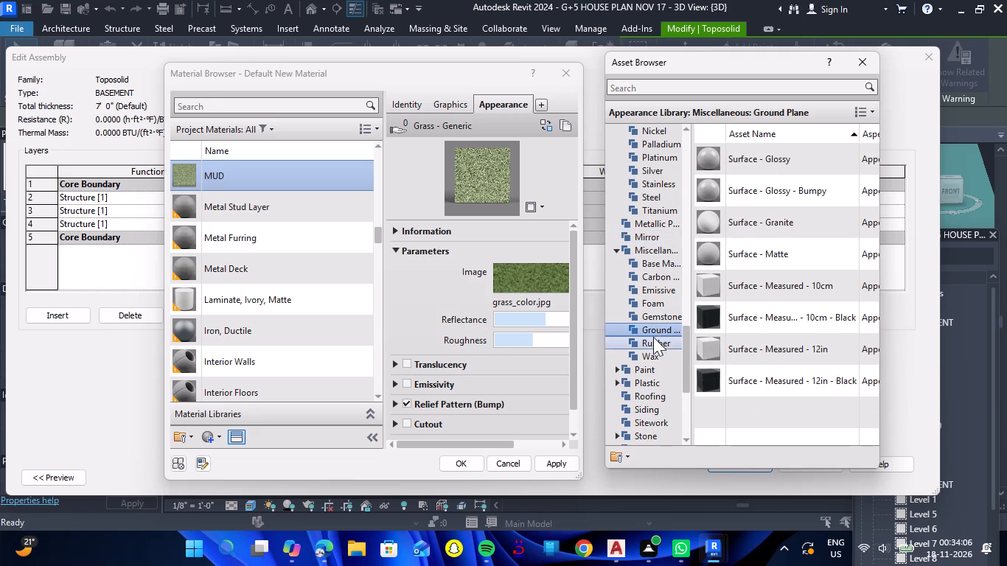
{"action": "left_click", "coordinate": [658, 346]}
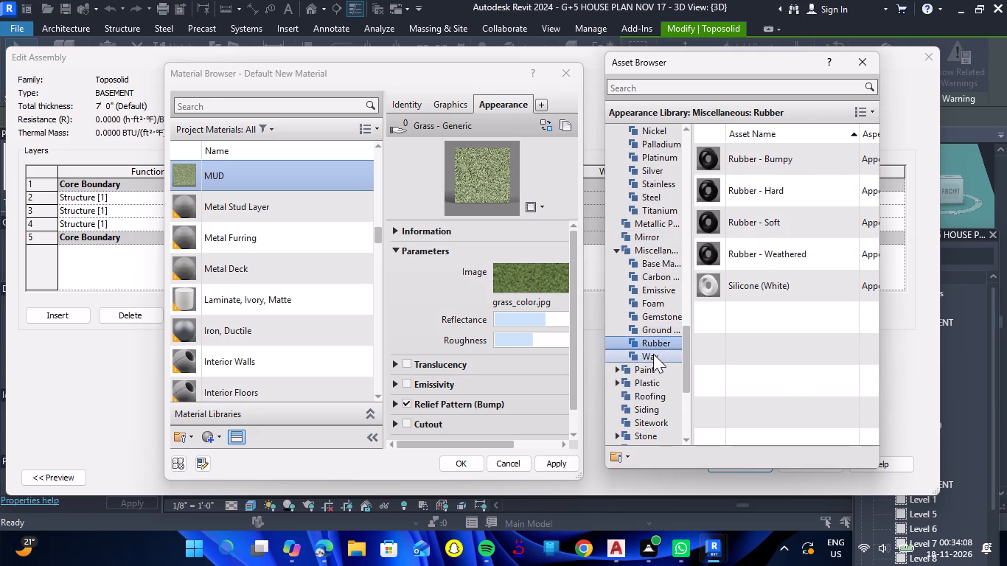
{"action": "left_click", "coordinate": [653, 354]}
{"action": "left_click", "coordinate": [658, 334]}
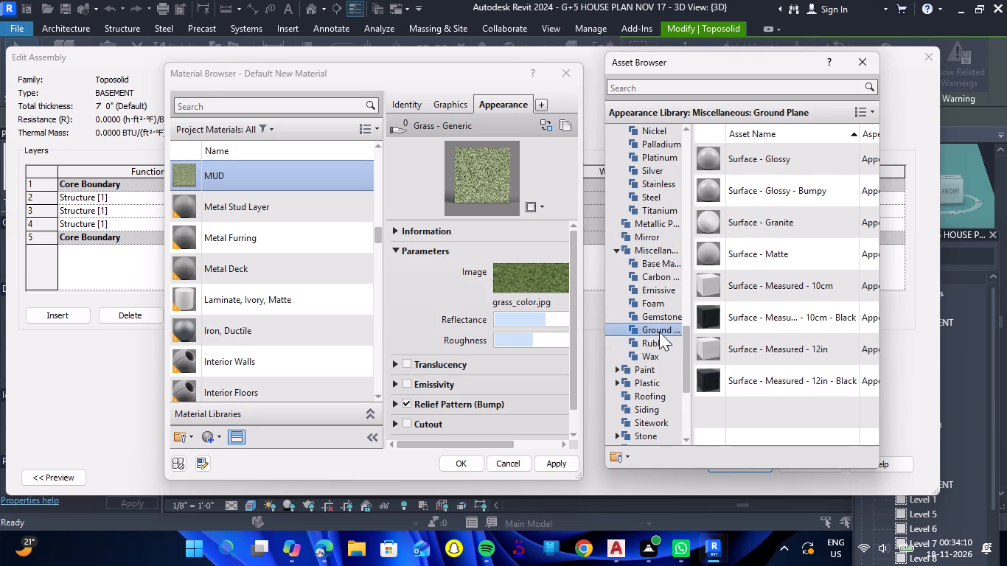
{"action": "scroll", "coordinate": [774, 338], "scroll_direction": "up", "scroll_amount": 4}
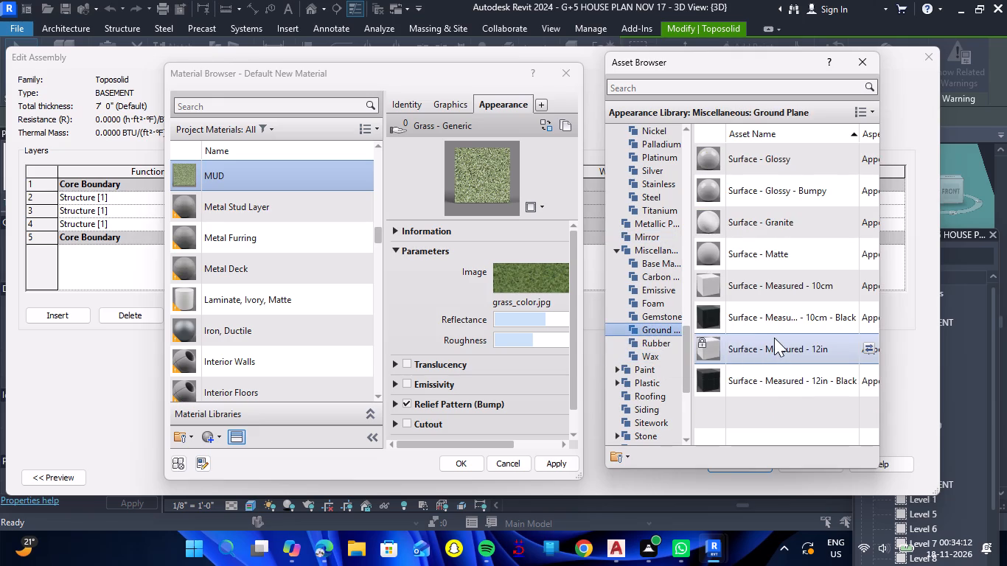
{"action": "left_click", "coordinate": [661, 315]}
{"action": "left_click", "coordinate": [654, 301]}
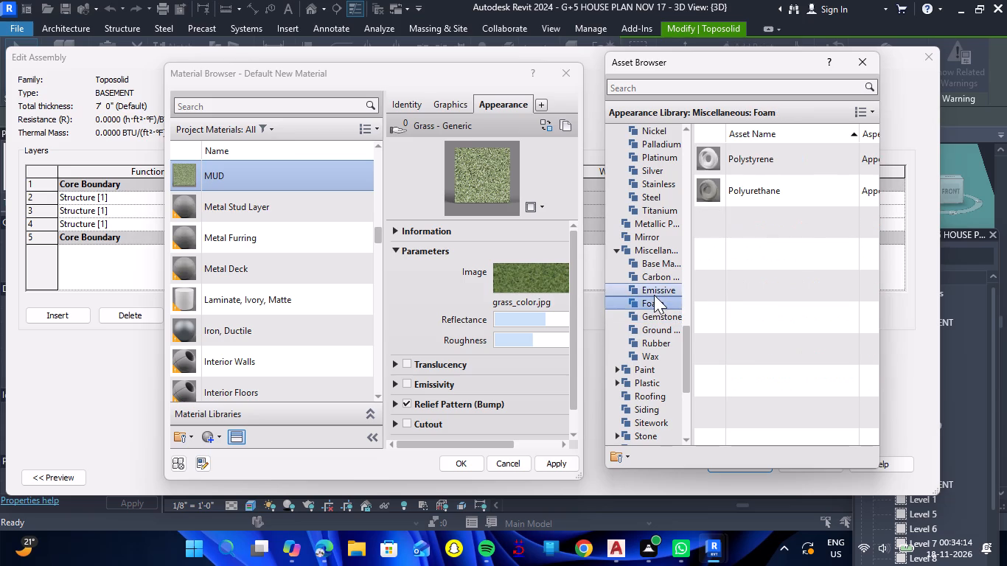
{"action": "double_click", "coordinate": [654, 294]}
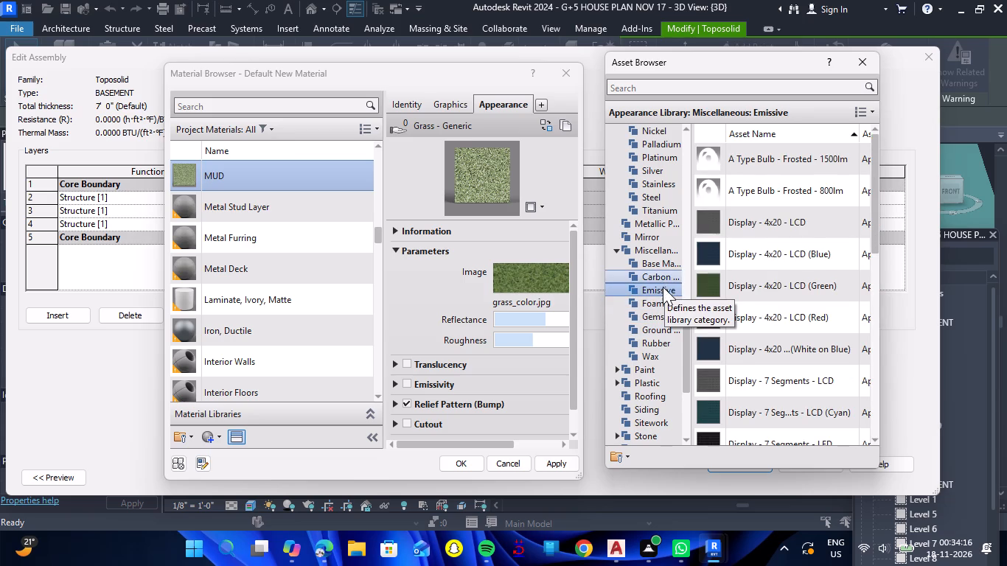
{"action": "scroll", "coordinate": [657, 318], "scroll_direction": "down", "scroll_amount": 2}
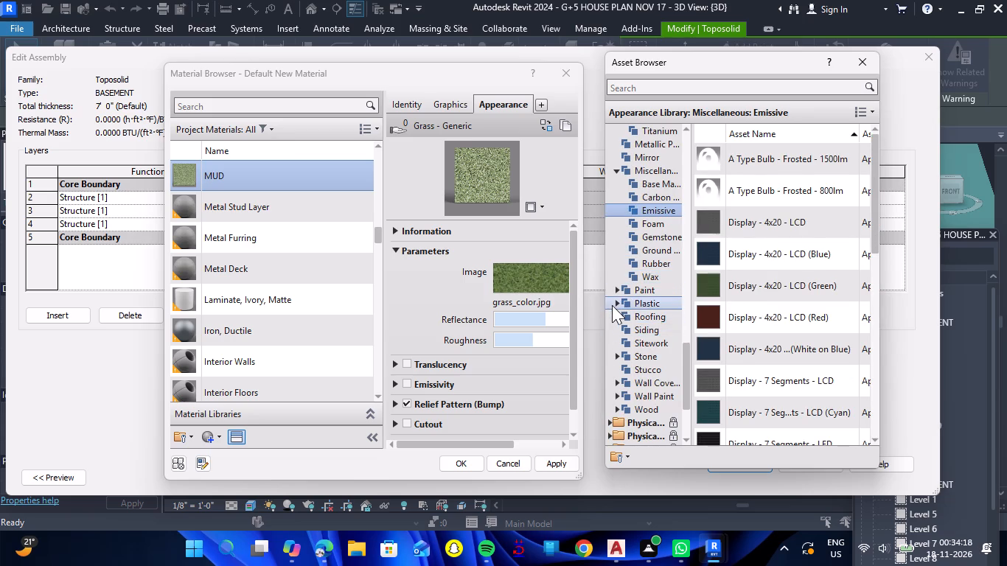
Look through the Plastic appearance library's Opaque, Textured, Translucent and Transparent subcategories.
{"action": "left_click", "coordinate": [612, 305]}
{"action": "left_click", "coordinate": [618, 304]}
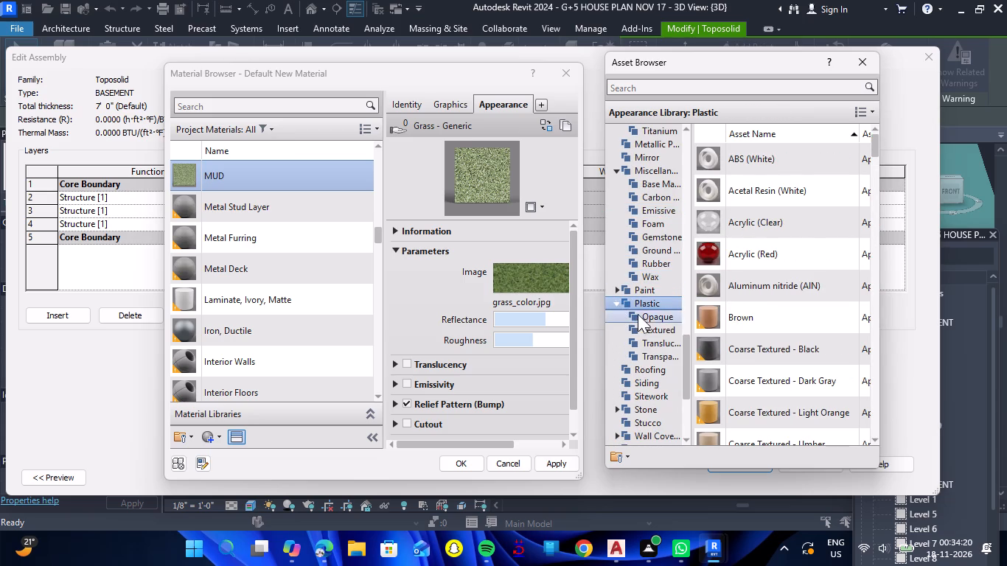
{"action": "left_click", "coordinate": [642, 315]}
{"action": "left_click", "coordinate": [649, 324]}
{"action": "left_click", "coordinate": [649, 343]}
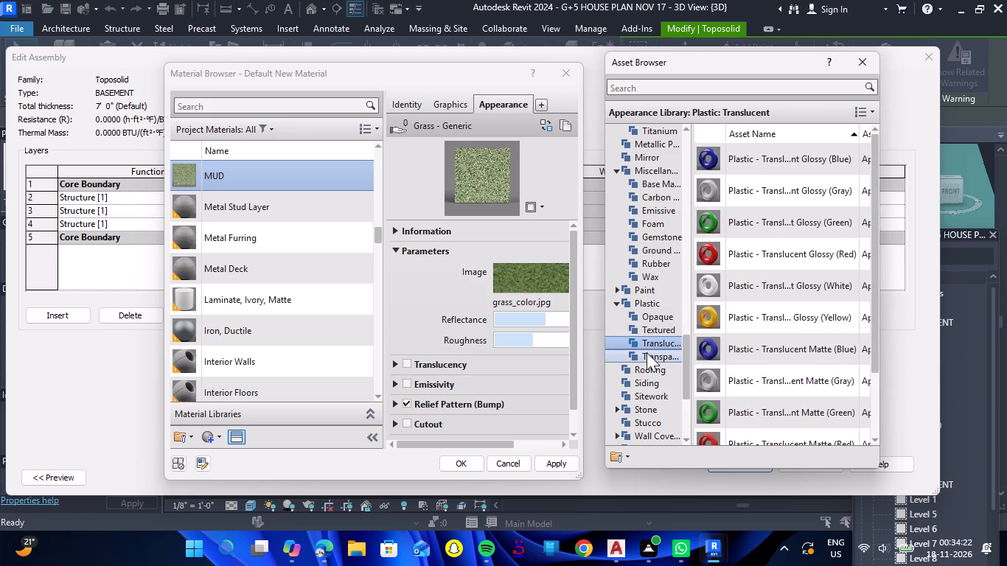
{"action": "left_click", "coordinate": [646, 352]}
{"action": "left_click", "coordinate": [640, 371]}
{"action": "left_click", "coordinate": [647, 356]}
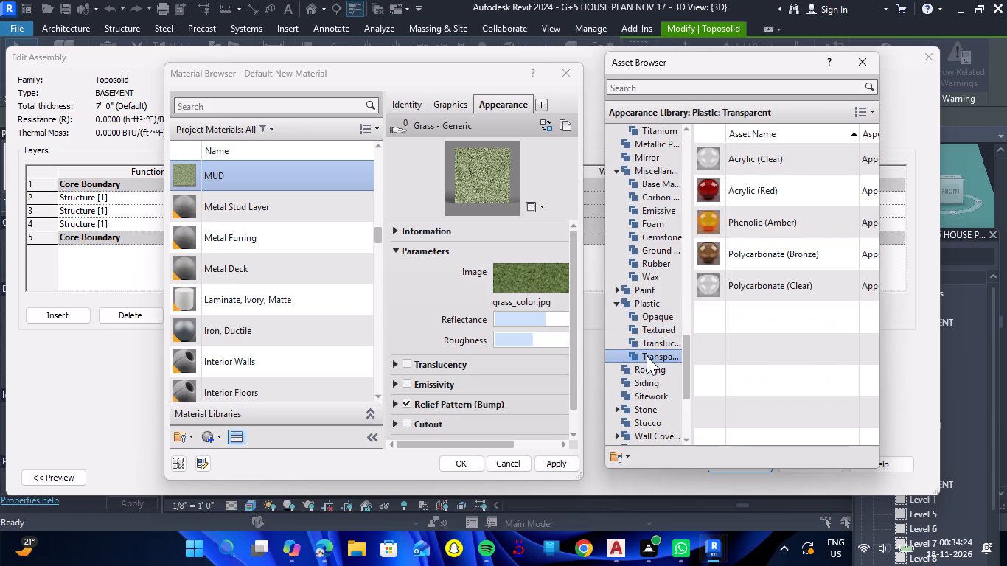
Look through the Roofing and Siding appearance libraries for an asset suitable for mud.
{"action": "scroll", "coordinate": [647, 354], "scroll_direction": "down", "scroll_amount": 1}
{"action": "left_click", "coordinate": [650, 332]}
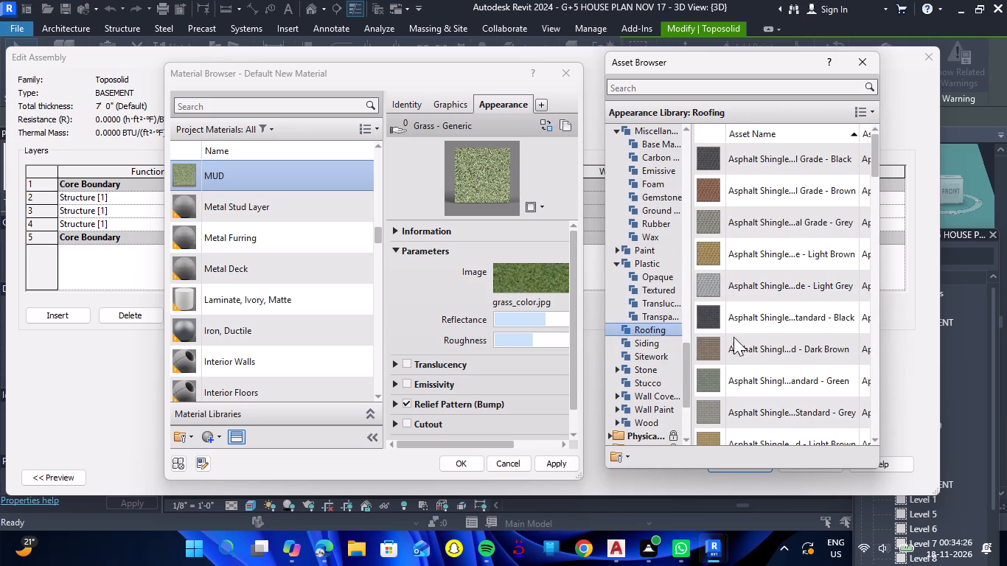
{"action": "scroll", "coordinate": [815, 340], "scroll_direction": "down", "scroll_amount": 4}
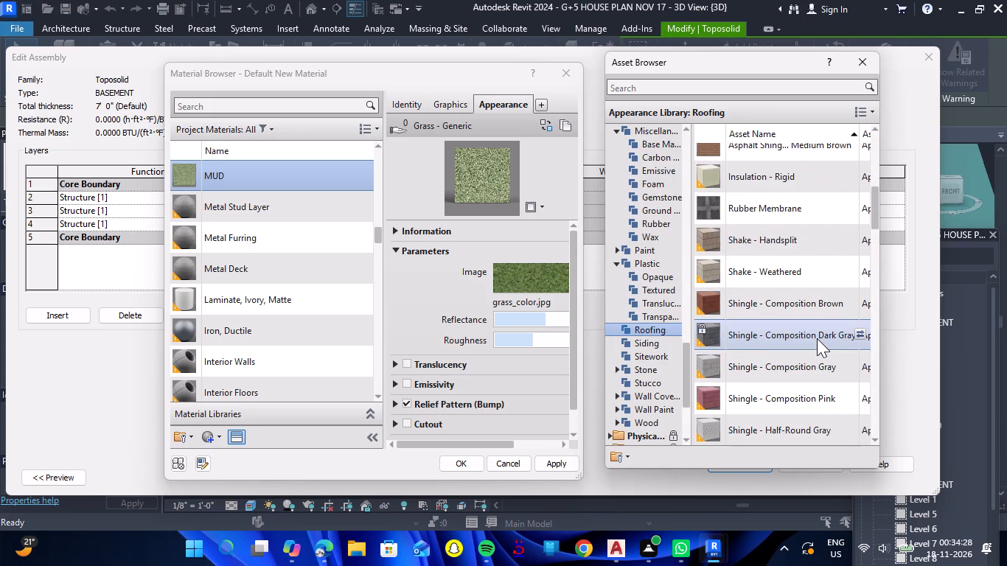
{"action": "scroll", "coordinate": [816, 338], "scroll_direction": "down", "scroll_amount": 6}
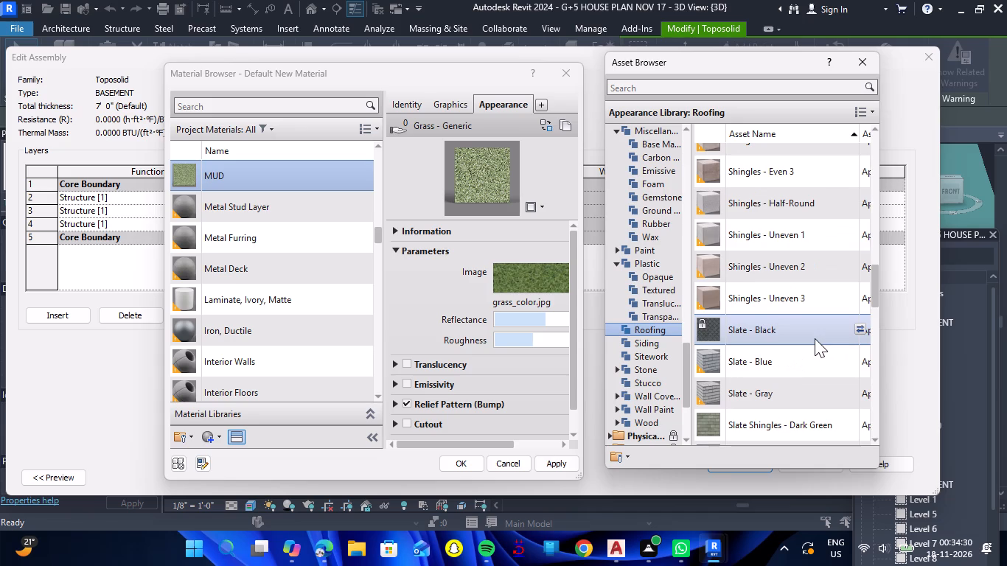
{"action": "scroll", "coordinate": [815, 338], "scroll_direction": "down", "scroll_amount": 13}
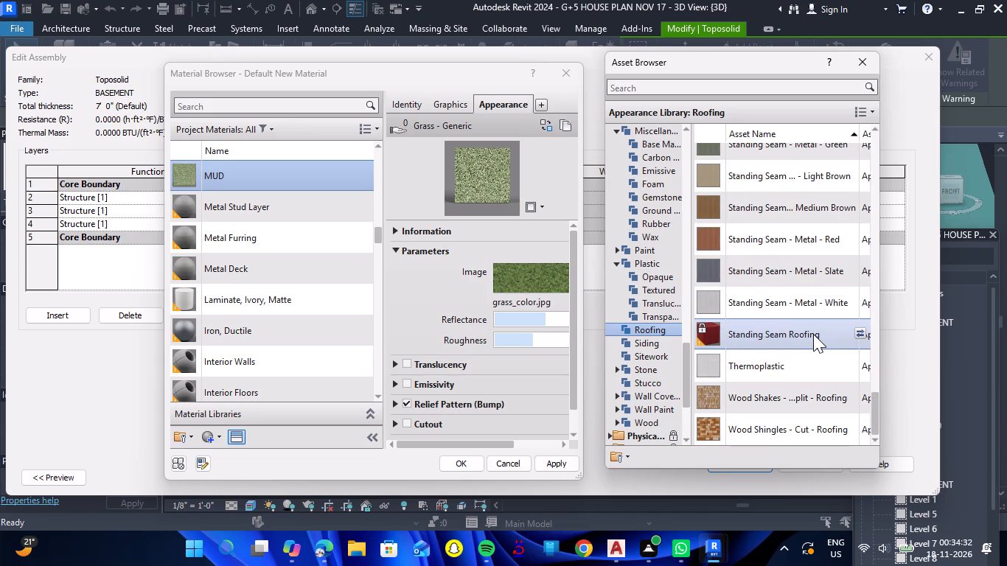
{"action": "scroll", "coordinate": [813, 334], "scroll_direction": "down", "scroll_amount": 4}
{"action": "left_click", "coordinate": [649, 346]}
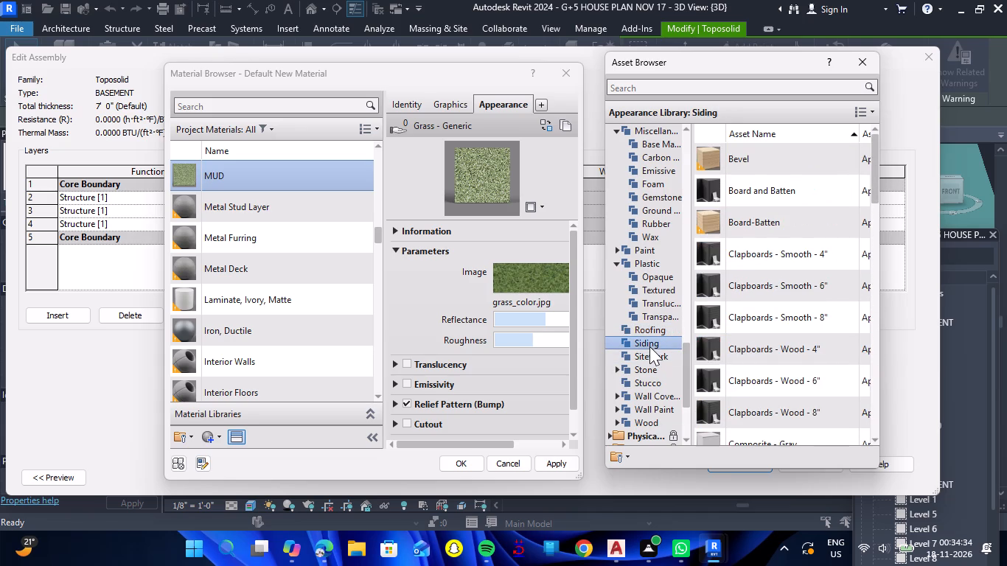
{"action": "scroll", "coordinate": [750, 342], "scroll_direction": "down", "scroll_amount": 7}
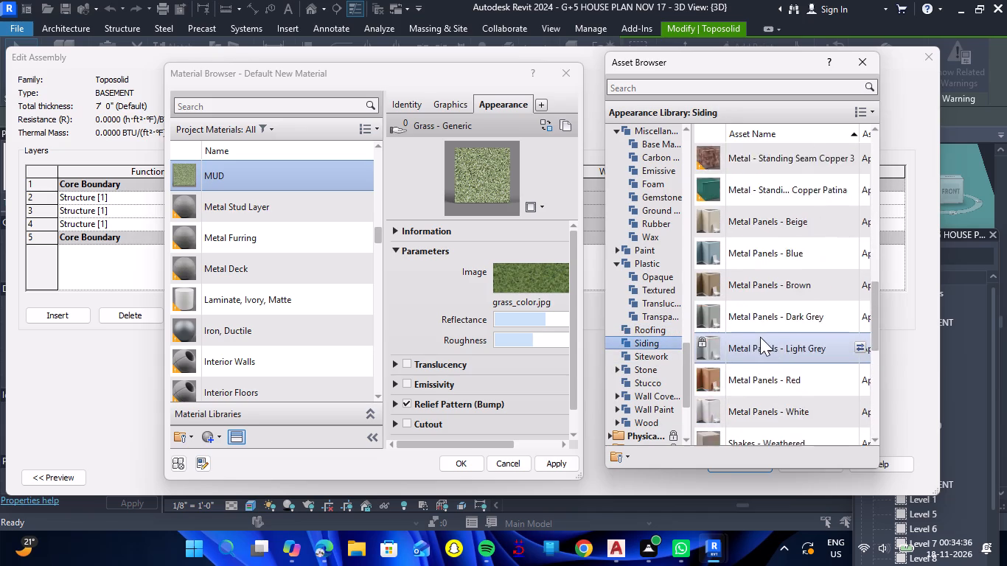
{"action": "scroll", "coordinate": [760, 337], "scroll_direction": "down", "scroll_amount": 7}
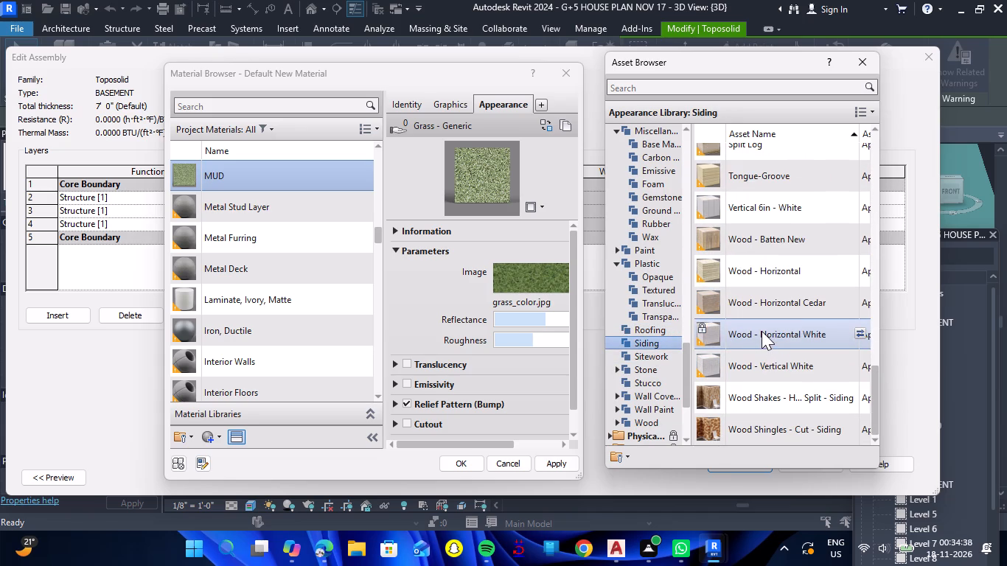
{"action": "scroll", "coordinate": [762, 331], "scroll_direction": "down", "scroll_amount": 1}
Assign the Dirt - Dark Brown asset from the Sitework appearance library to the MUD material.
{"action": "double_click", "coordinate": [655, 357]}
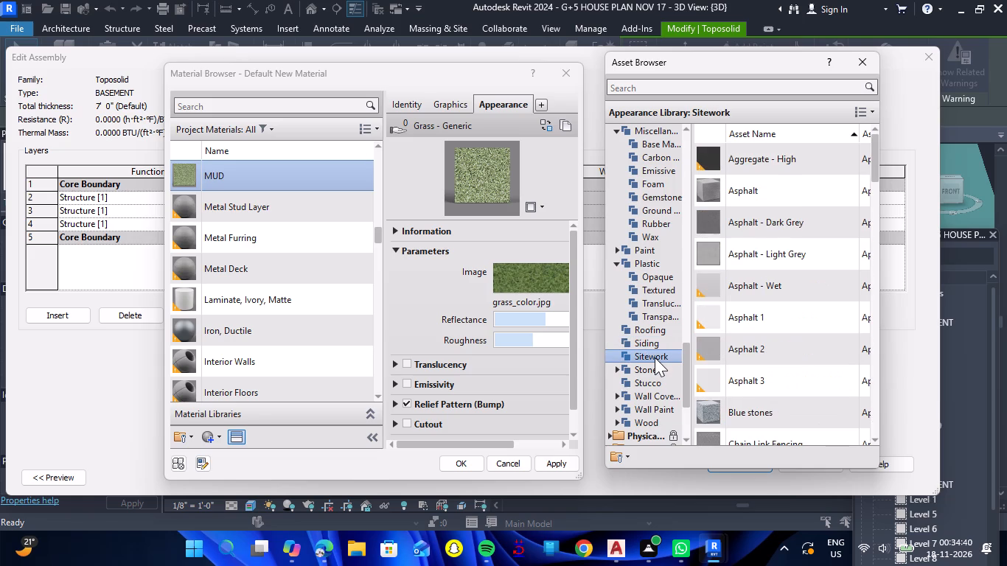
{"action": "scroll", "coordinate": [750, 346], "scroll_direction": "down", "scroll_amount": 3}
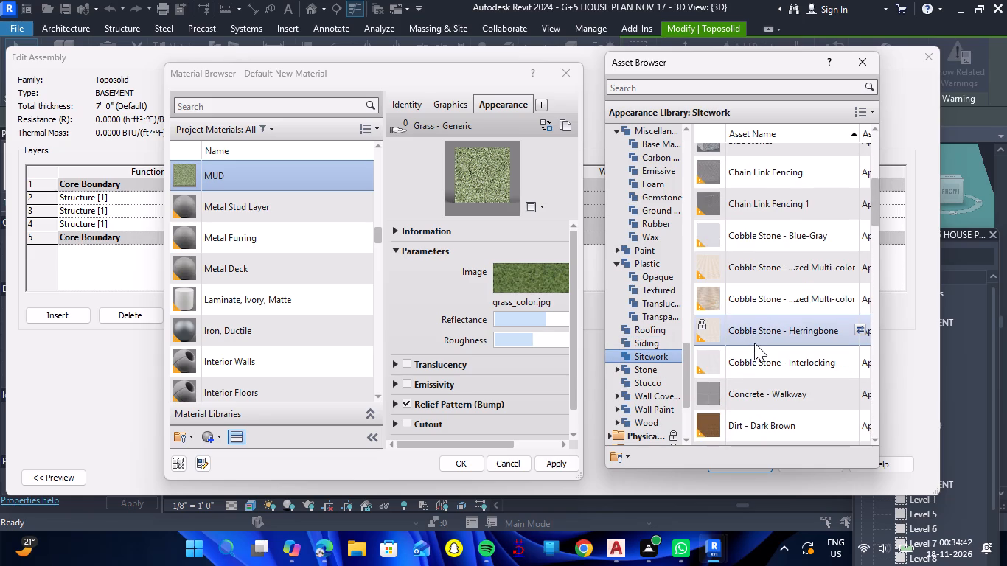
{"action": "scroll", "coordinate": [754, 343], "scroll_direction": "down", "scroll_amount": 1}
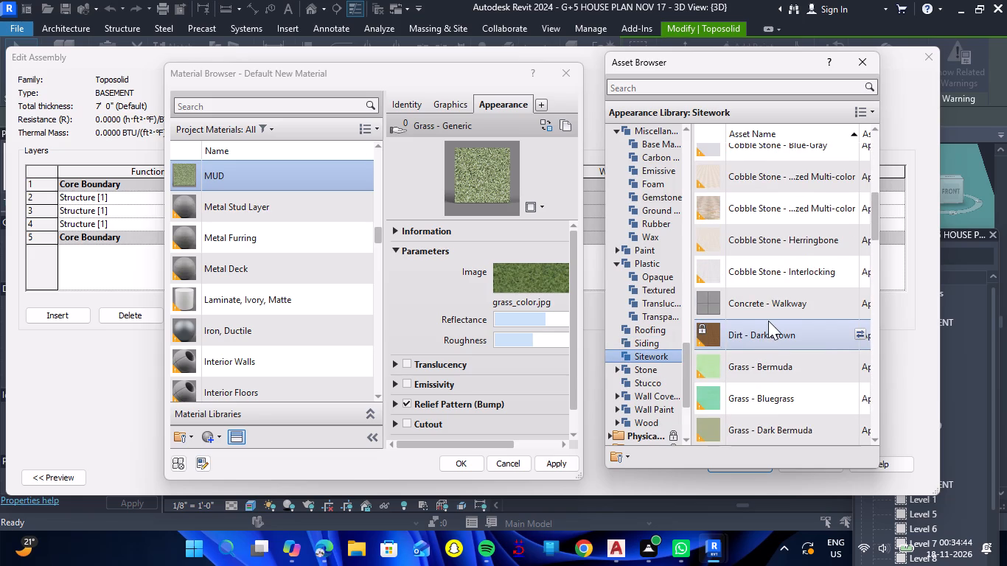
{"action": "double_click", "coordinate": [769, 314]}
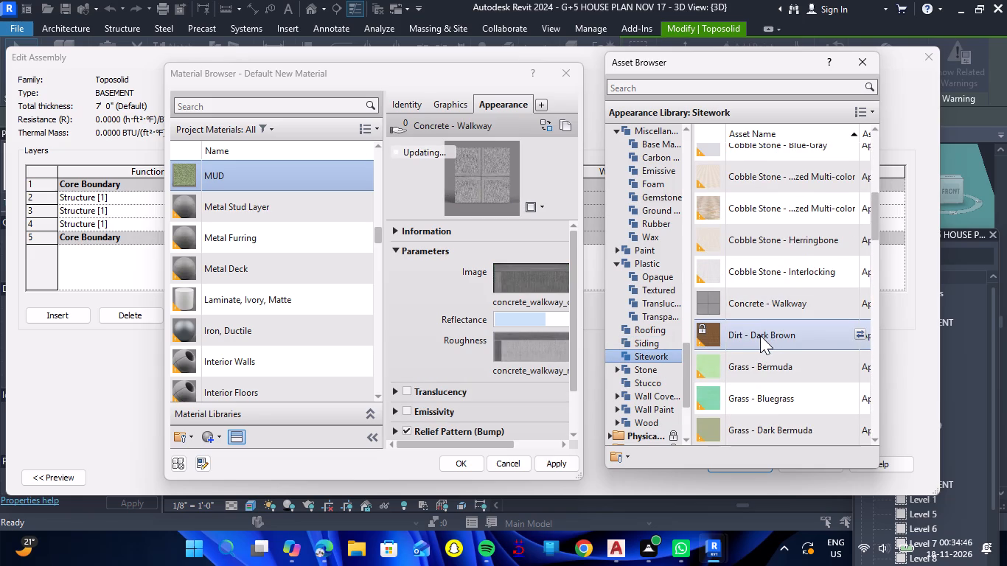
{"action": "double_click", "coordinate": [759, 335]}
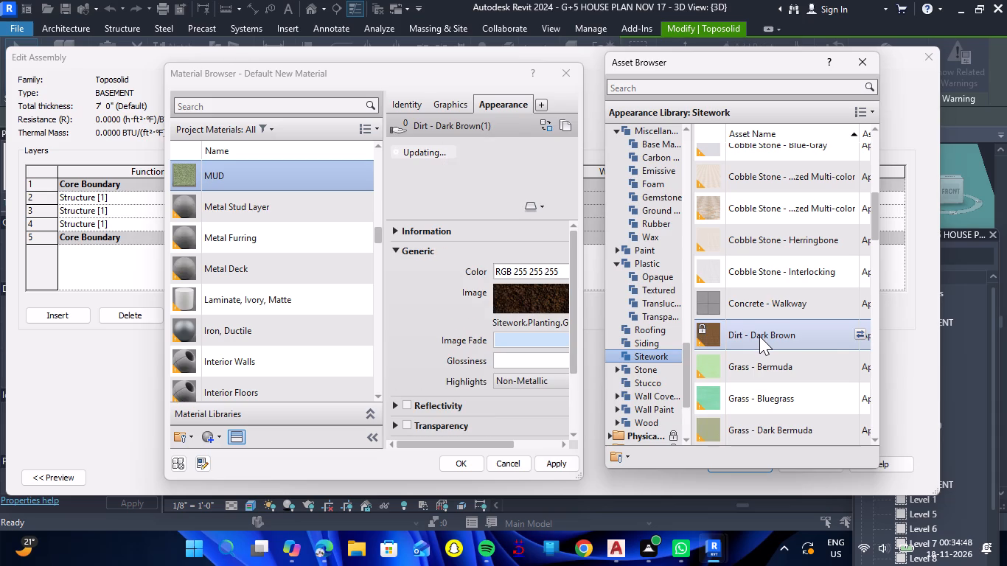
{"action": "scroll", "coordinate": [759, 336], "scroll_direction": "down", "scroll_amount": 2}
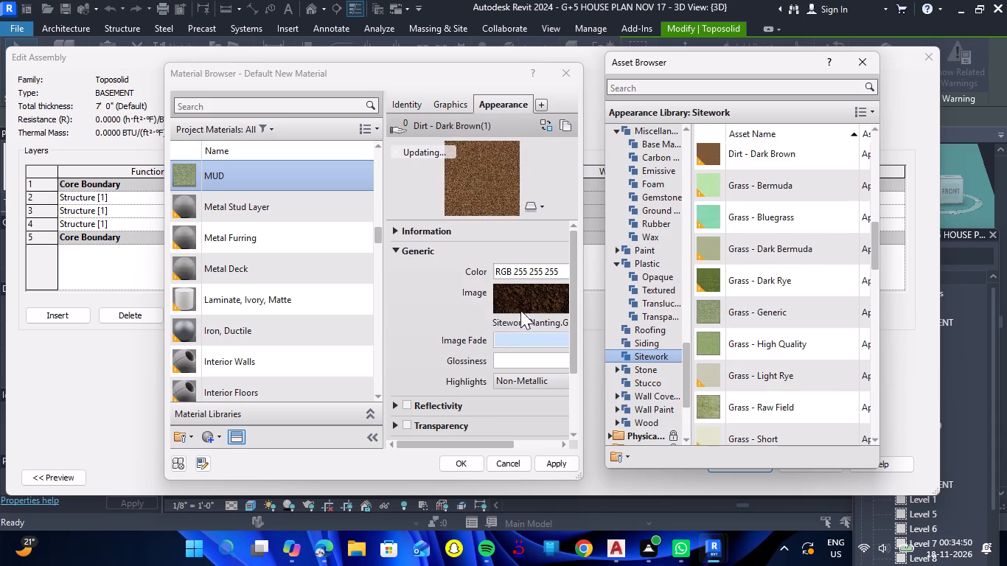
Examine the dirt image's texture settings, including Invert Image, Transforms and Repeat, and close the texture editor.
{"action": "left_click", "coordinate": [521, 304]}
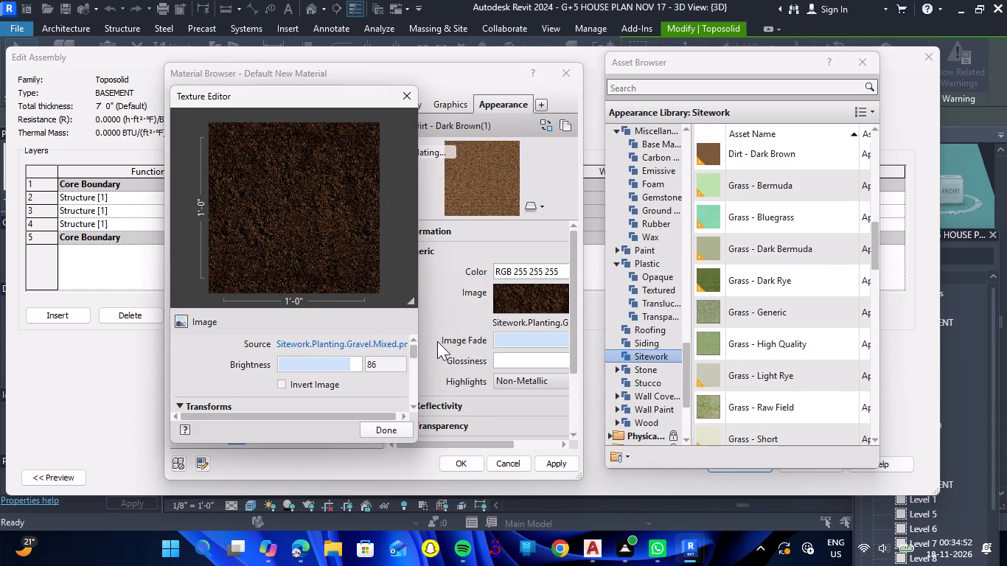
{"action": "left_click", "coordinate": [284, 385]}
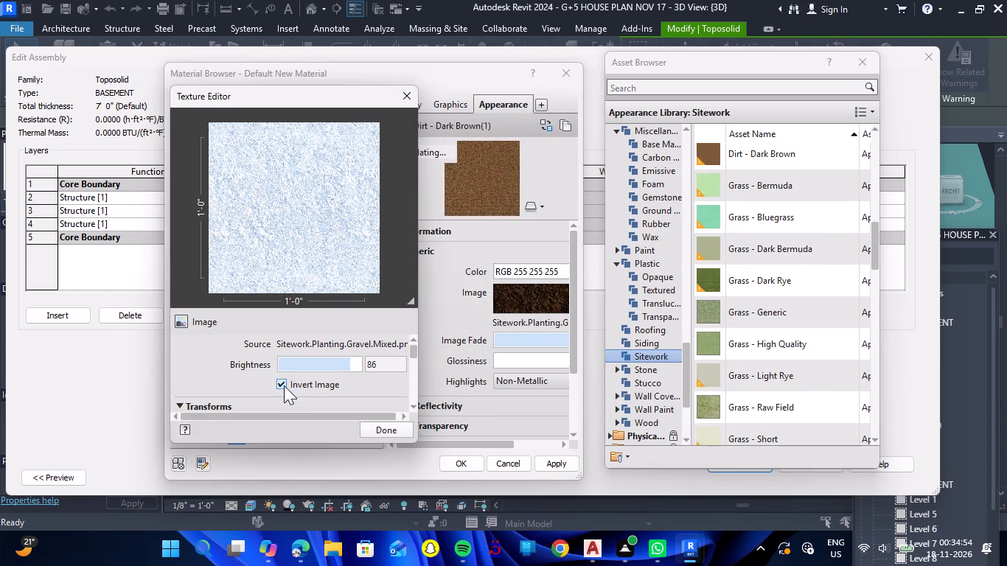
{"action": "left_click", "coordinate": [284, 385]}
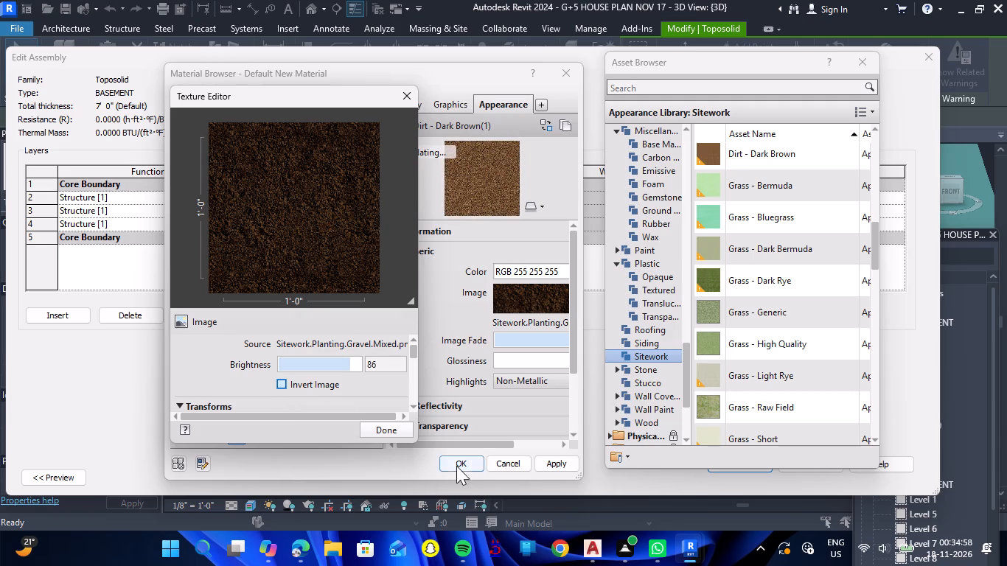
{"action": "scroll", "coordinate": [245, 380], "scroll_direction": "down", "scroll_amount": 1}
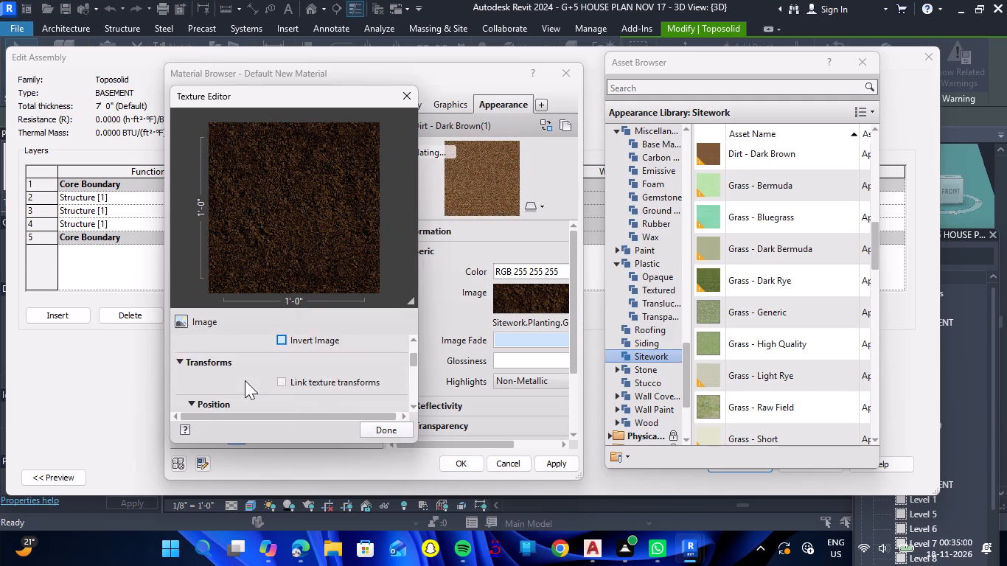
{"action": "scroll", "coordinate": [245, 380], "scroll_direction": "down", "scroll_amount": 5}
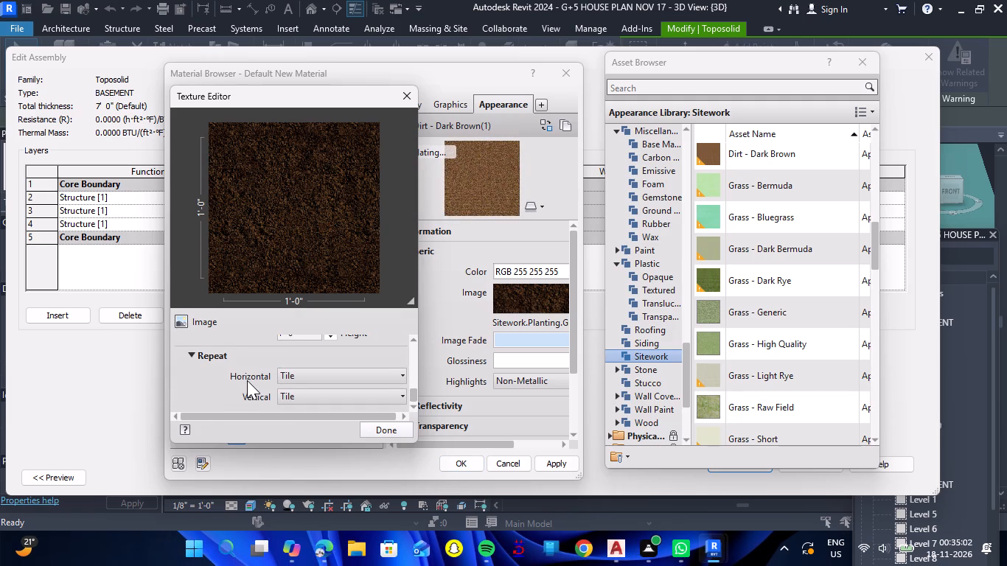
{"action": "scroll", "coordinate": [247, 380], "scroll_direction": "down", "scroll_amount": 5}
{"action": "left_click", "coordinate": [402, 421]}
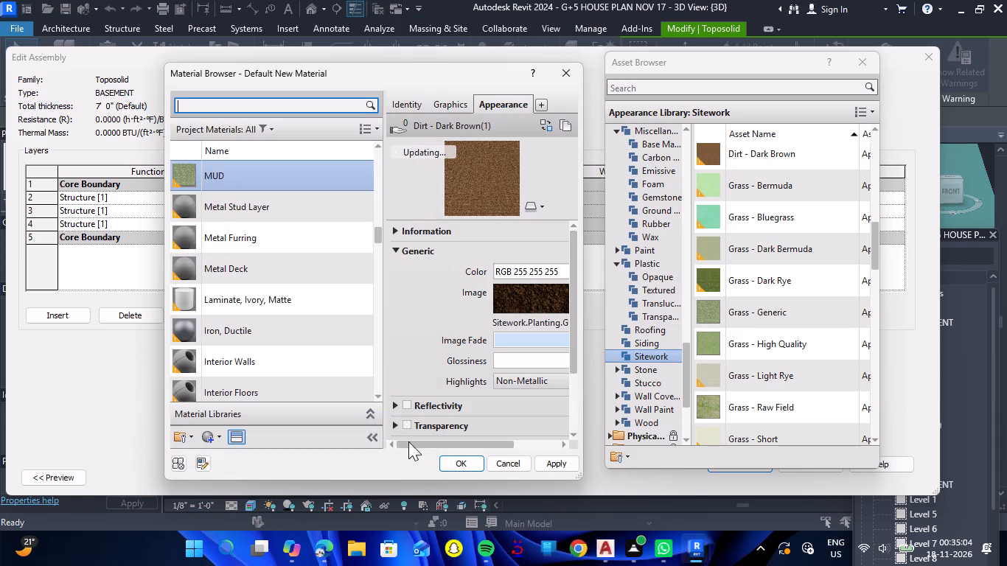
Apply the dirt appearance to the MUD material and accept it for layer 3 of the assembly.
{"action": "left_click", "coordinate": [570, 475]}
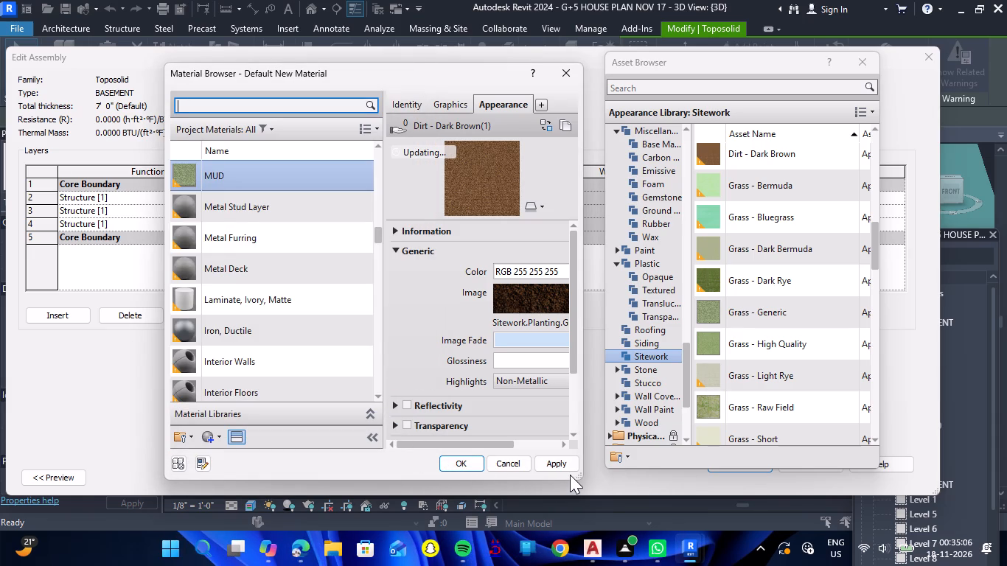
{"action": "left_click", "coordinate": [574, 460]}
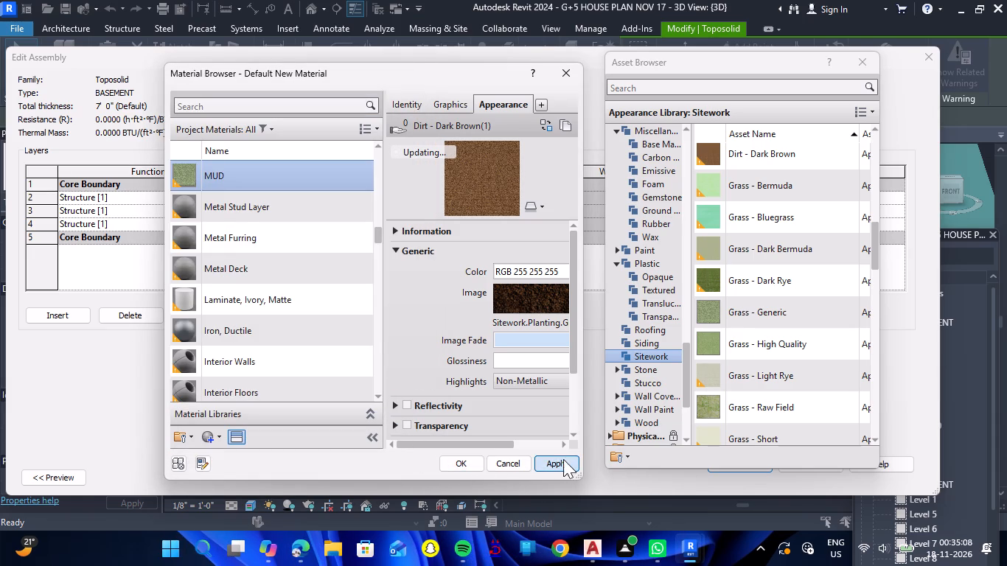
{"action": "left_click", "coordinate": [471, 459]}
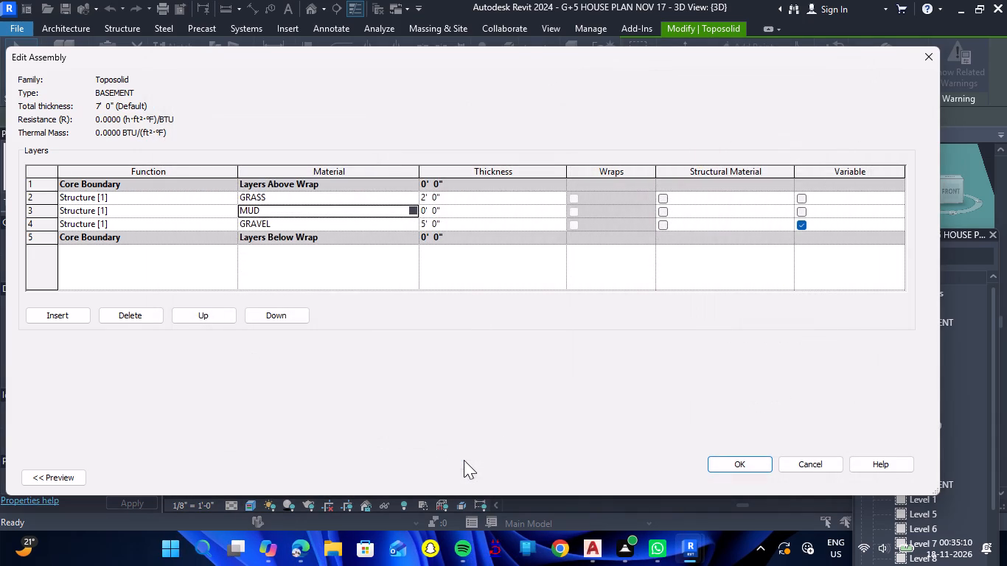
Set the MUD layer's thickness to 3' and accept the BASEMENT toposolid's assembly and type changes.
{"action": "left_click", "coordinate": [451, 212]}
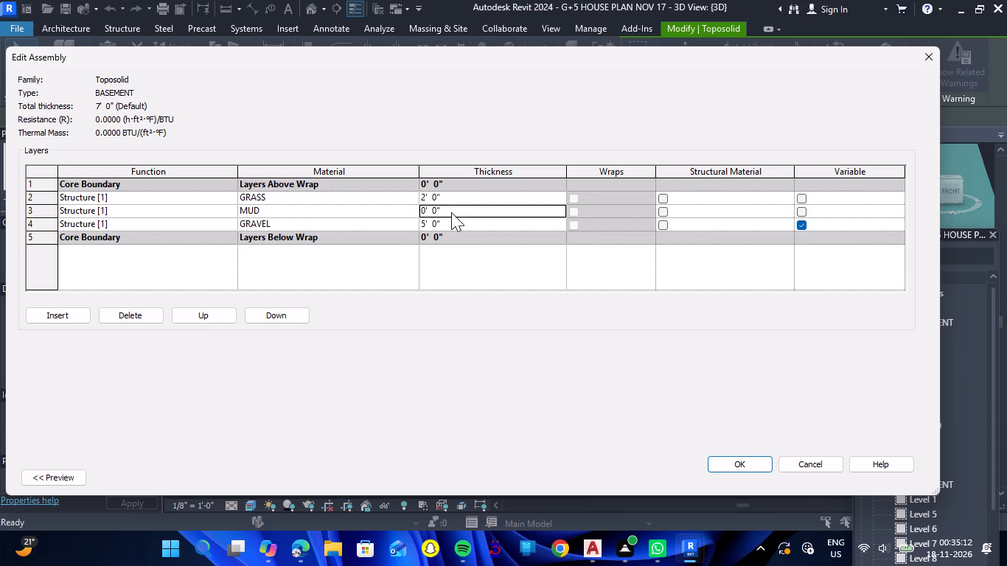
{"action": "key", "text": "BackSpace"}
{"action": "key", "text": "BackSpace"}
{"action": "type", "text": "3'"}
{"action": "key", "text": "Return"}
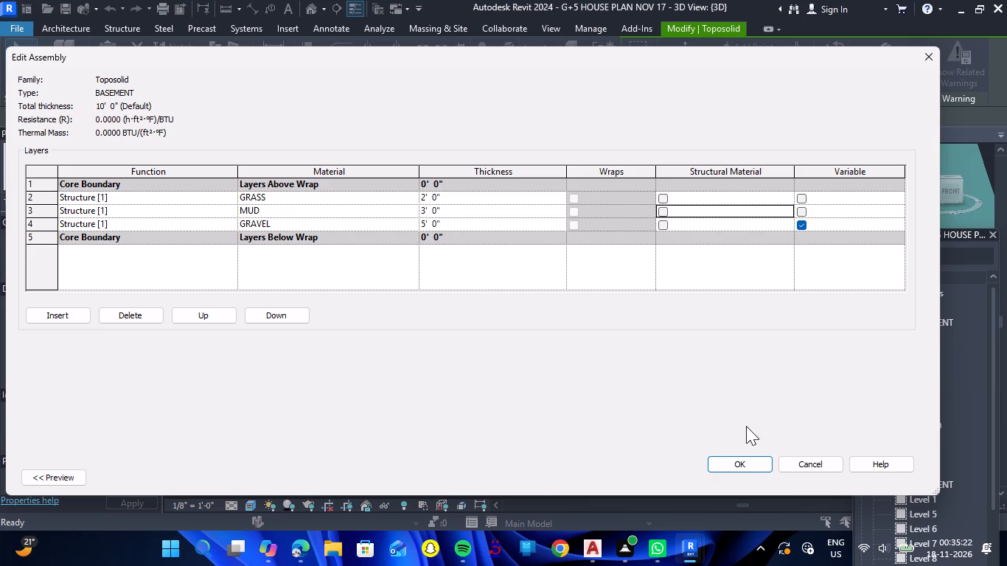
{"action": "left_click", "coordinate": [740, 464]}
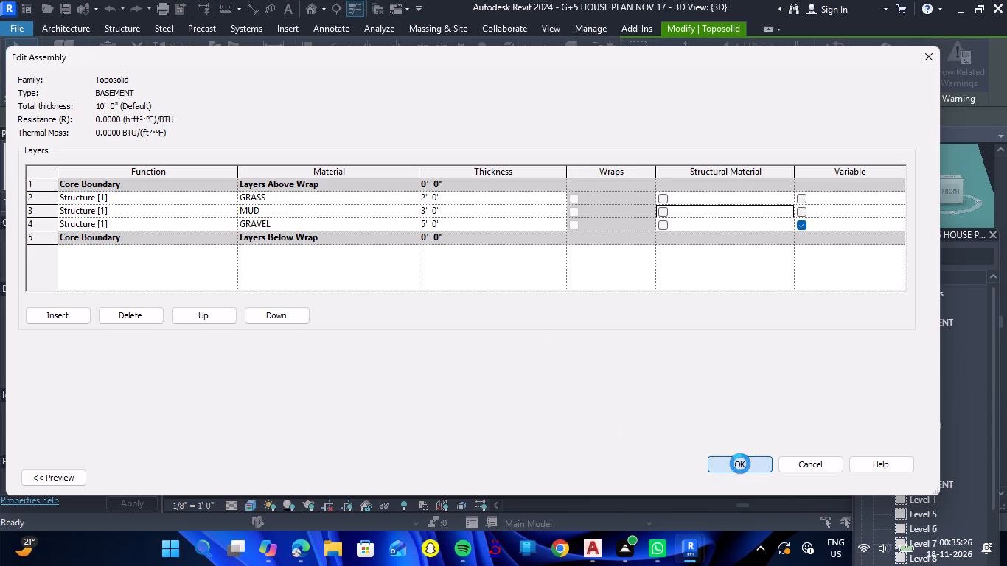
{"action": "left_click", "coordinate": [749, 479]}
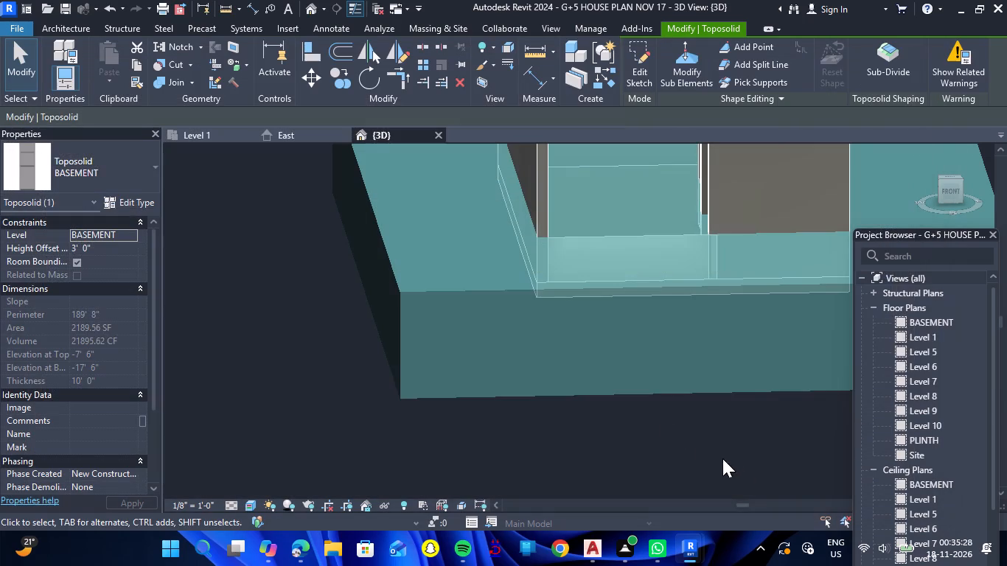
{"action": "left_click", "coordinate": [265, 346]}
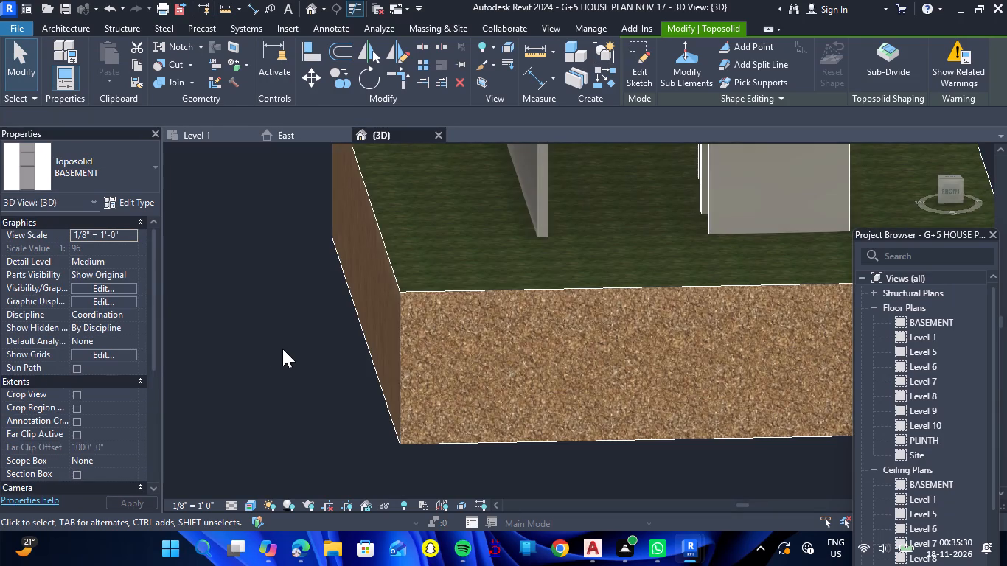
Open the BASEMENT toposolid's boundary sketch for editing and show it in the Level 1 plan.
{"action": "scroll", "coordinate": [299, 346], "scroll_direction": "down", "scroll_amount": 7}
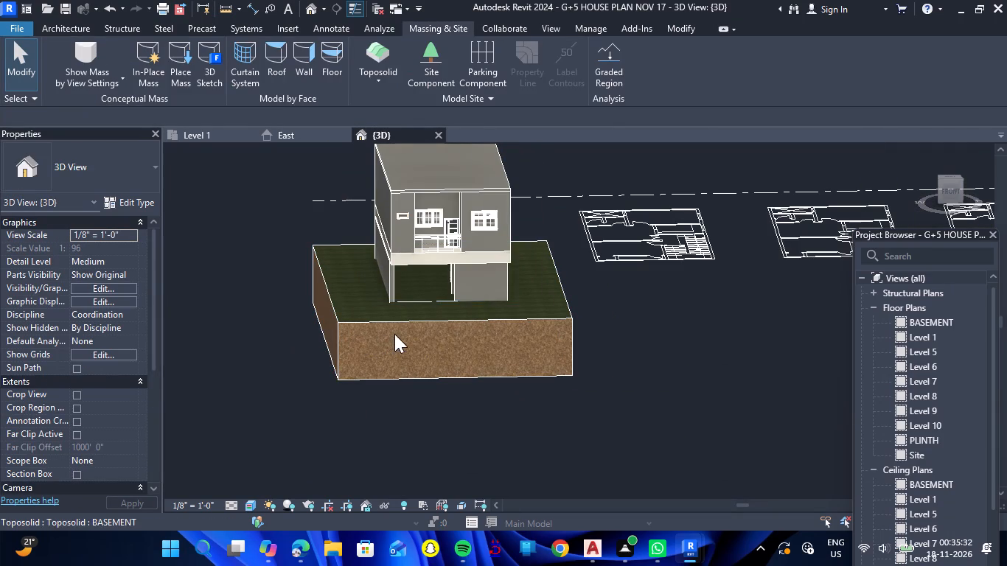
{"action": "left_click", "coordinate": [206, 130]}
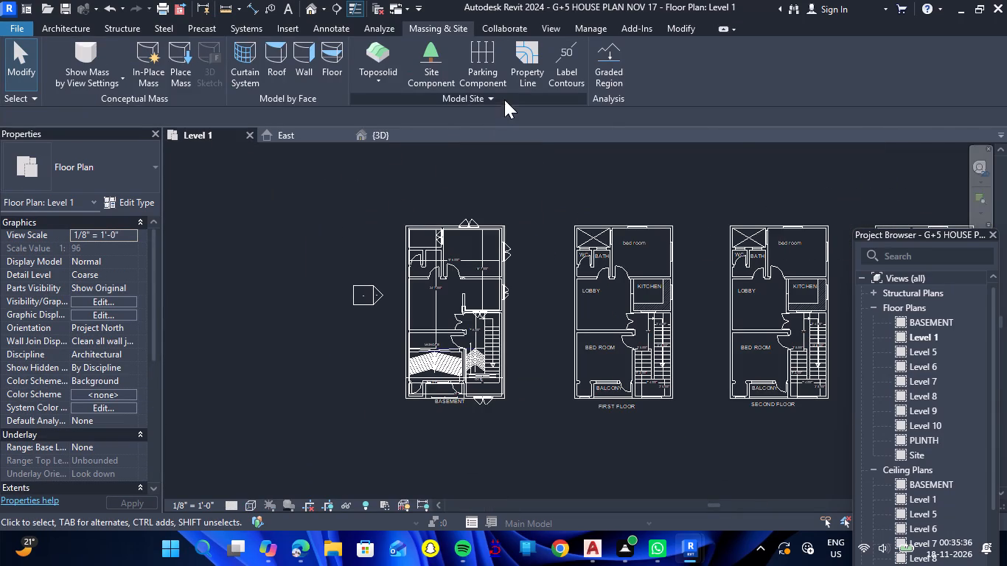
{"action": "scroll", "coordinate": [472, 310], "scroll_direction": "up", "scroll_amount": 1}
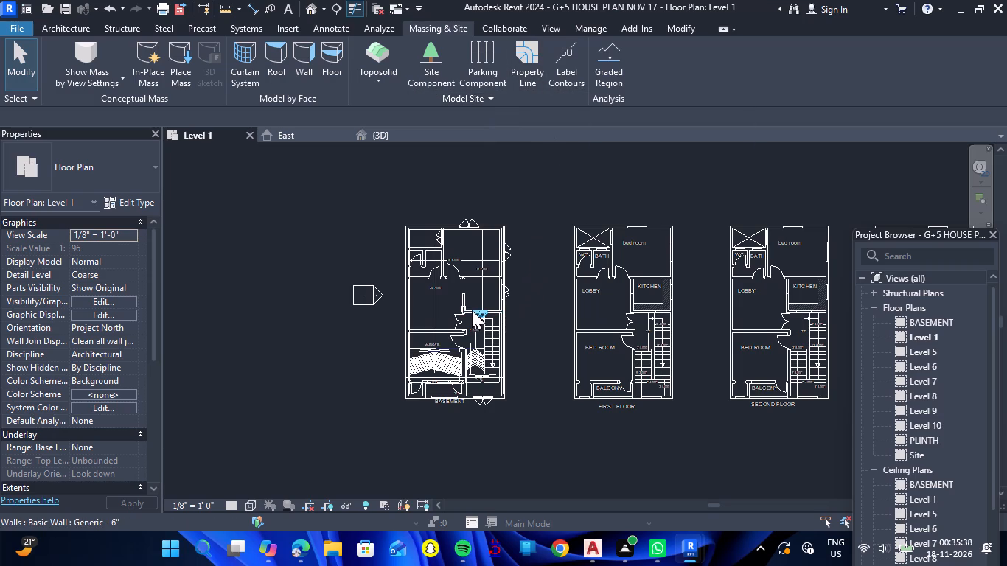
{"action": "scroll", "coordinate": [472, 310], "scroll_direction": "up", "scroll_amount": 1}
{"action": "left_click", "coordinate": [364, 135]}
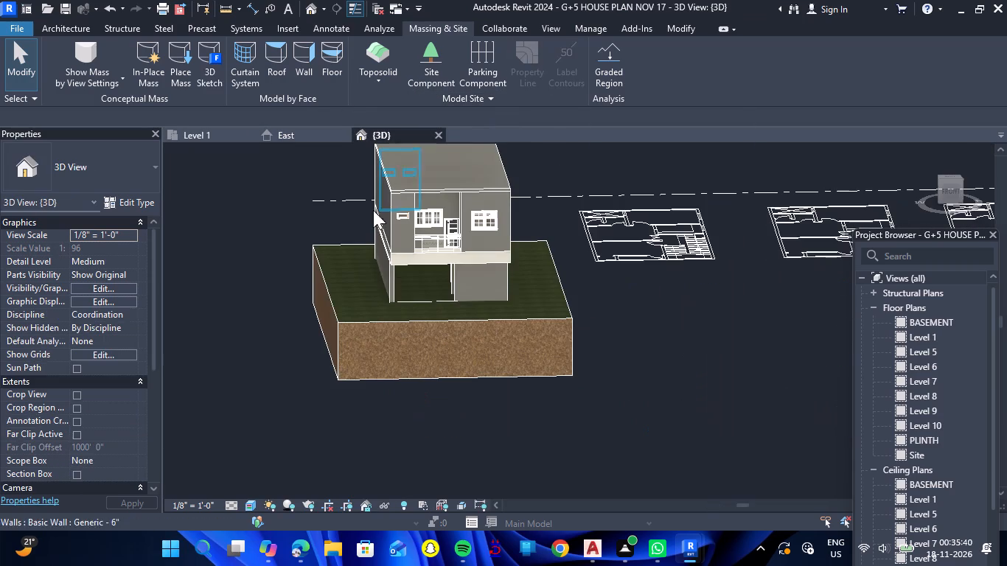
{"action": "double_click", "coordinate": [358, 323]}
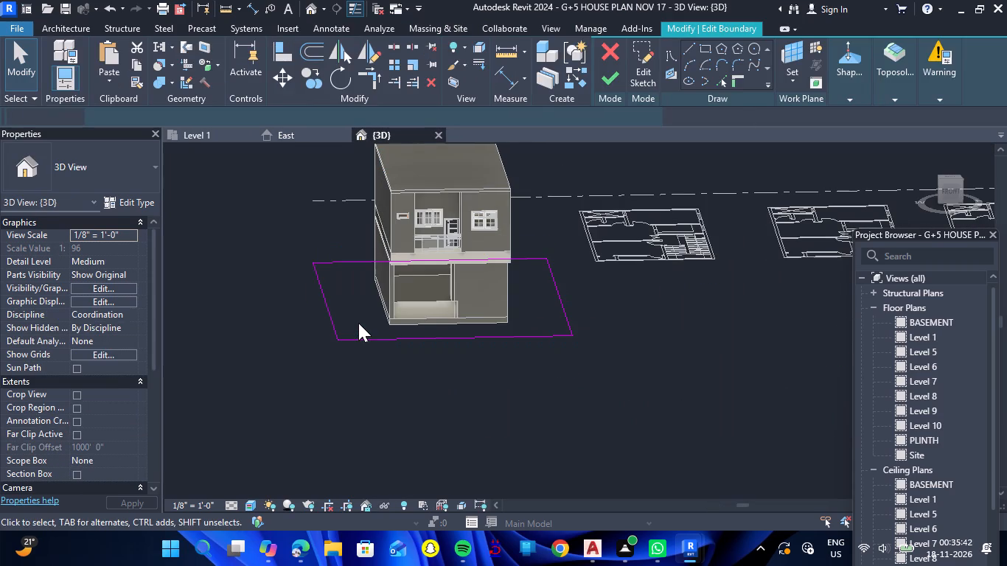
{"action": "left_click", "coordinate": [218, 143]}
{"action": "left_click", "coordinate": [212, 142]}
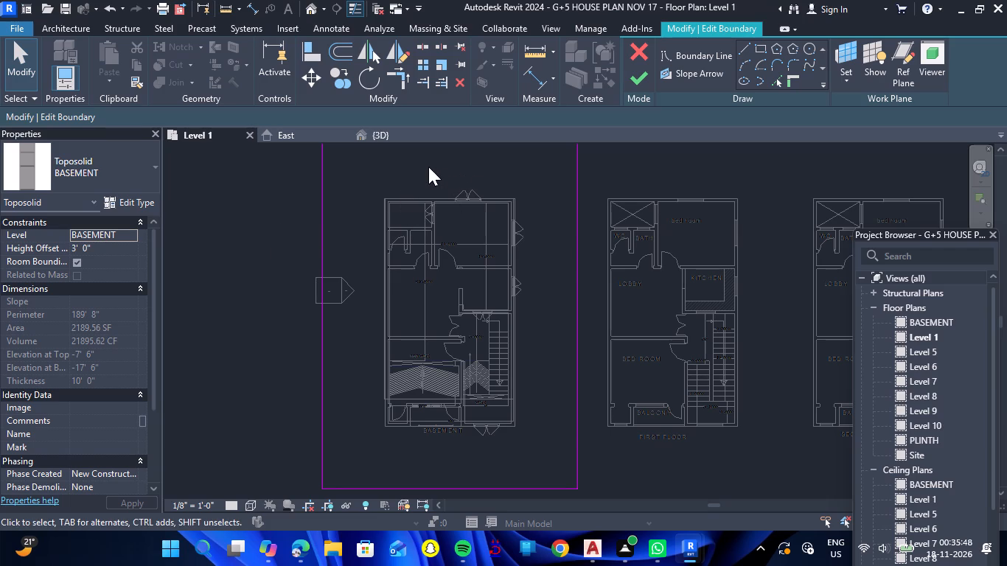
Add boundary lines picked from the basement house's north and west outer wall edges.
{"action": "scroll", "coordinate": [428, 170], "scroll_direction": "down", "scroll_amount": 4}
{"action": "scroll", "coordinate": [446, 186], "scroll_direction": "up", "scroll_amount": 5}
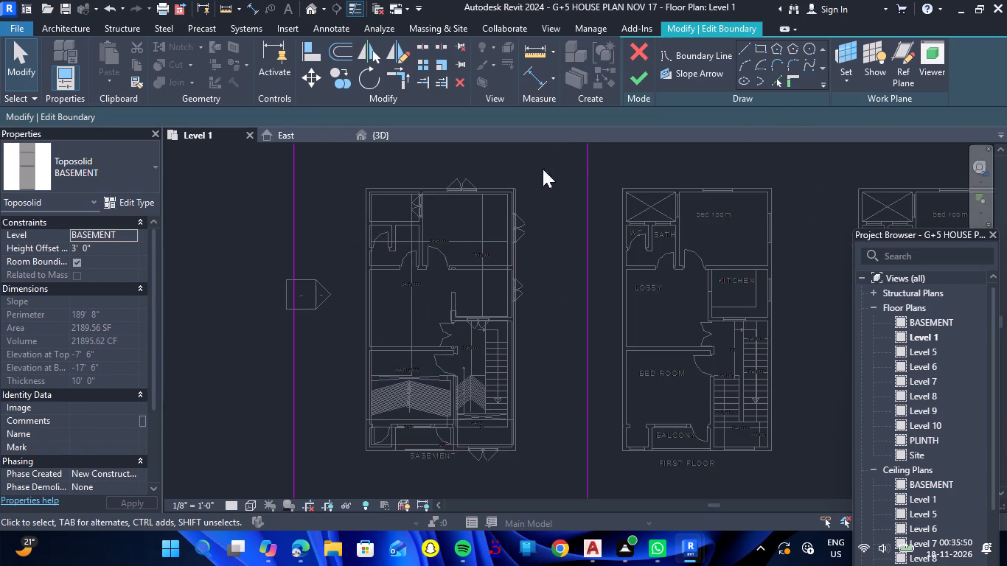
{"action": "left_click", "coordinate": [771, 85]}
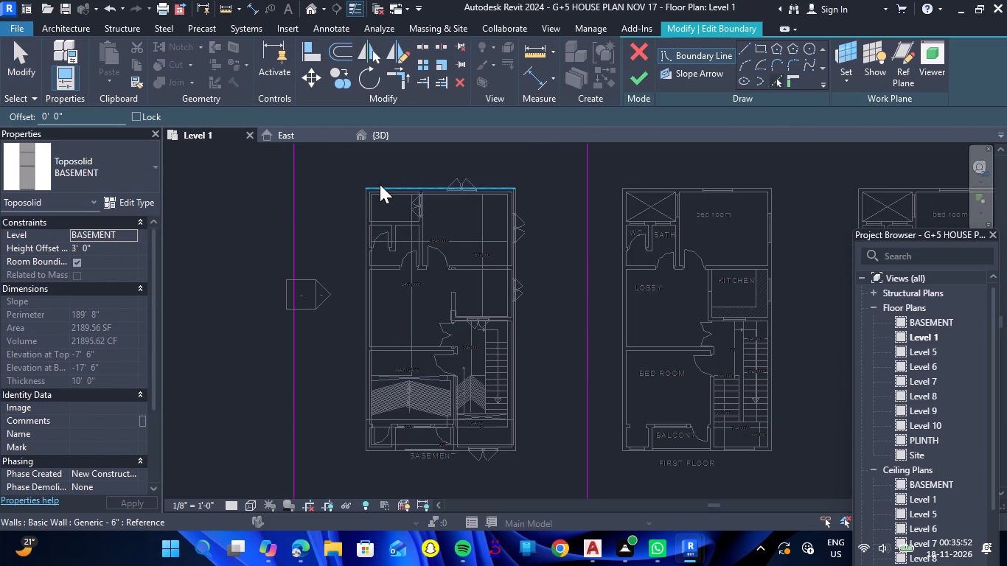
{"action": "left_click", "coordinate": [380, 184]}
{"action": "left_click", "coordinate": [366, 210]}
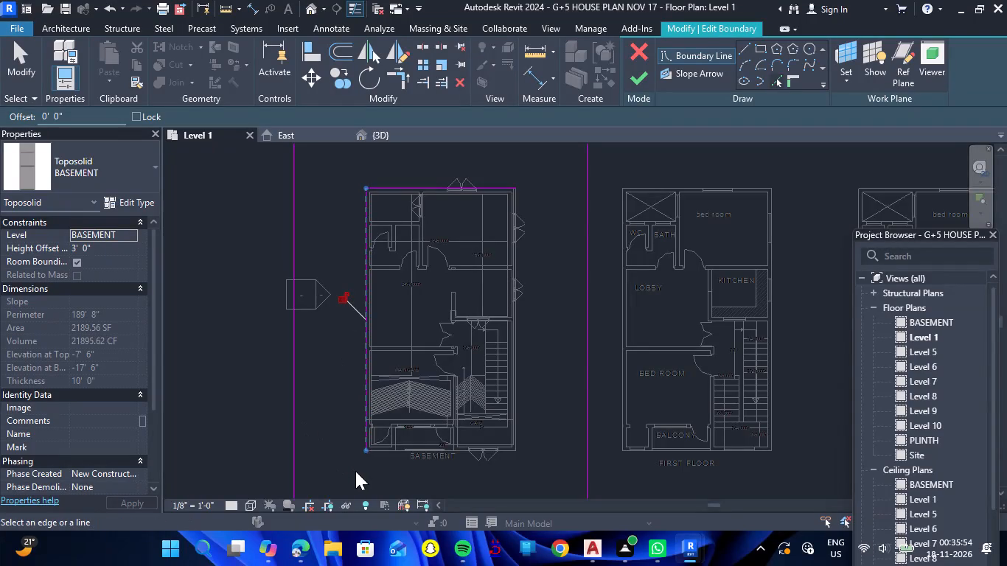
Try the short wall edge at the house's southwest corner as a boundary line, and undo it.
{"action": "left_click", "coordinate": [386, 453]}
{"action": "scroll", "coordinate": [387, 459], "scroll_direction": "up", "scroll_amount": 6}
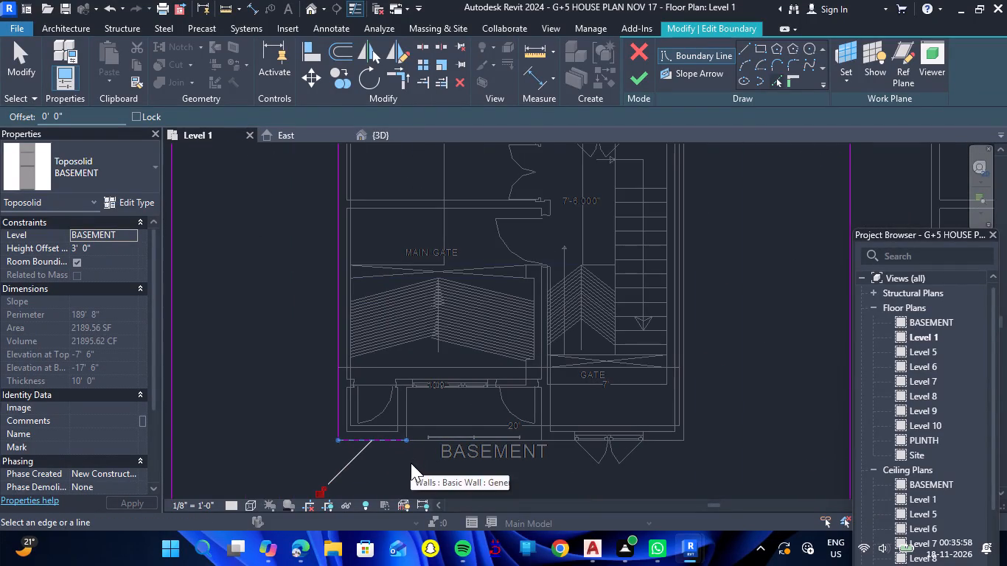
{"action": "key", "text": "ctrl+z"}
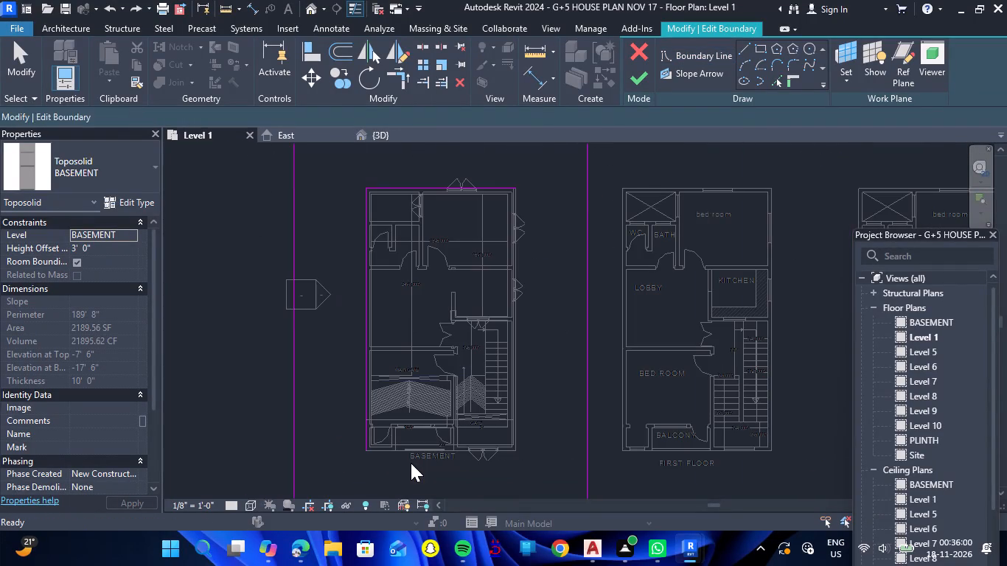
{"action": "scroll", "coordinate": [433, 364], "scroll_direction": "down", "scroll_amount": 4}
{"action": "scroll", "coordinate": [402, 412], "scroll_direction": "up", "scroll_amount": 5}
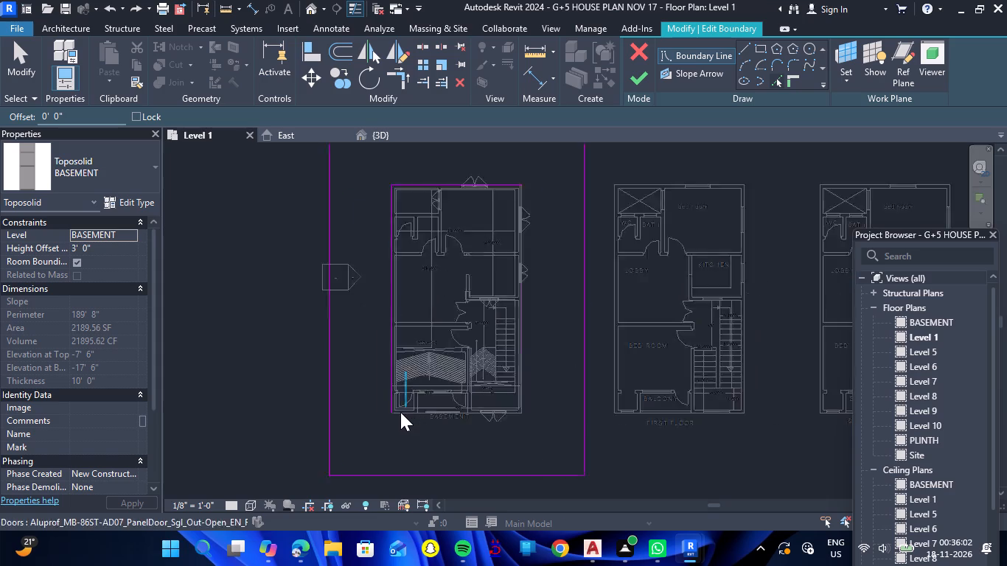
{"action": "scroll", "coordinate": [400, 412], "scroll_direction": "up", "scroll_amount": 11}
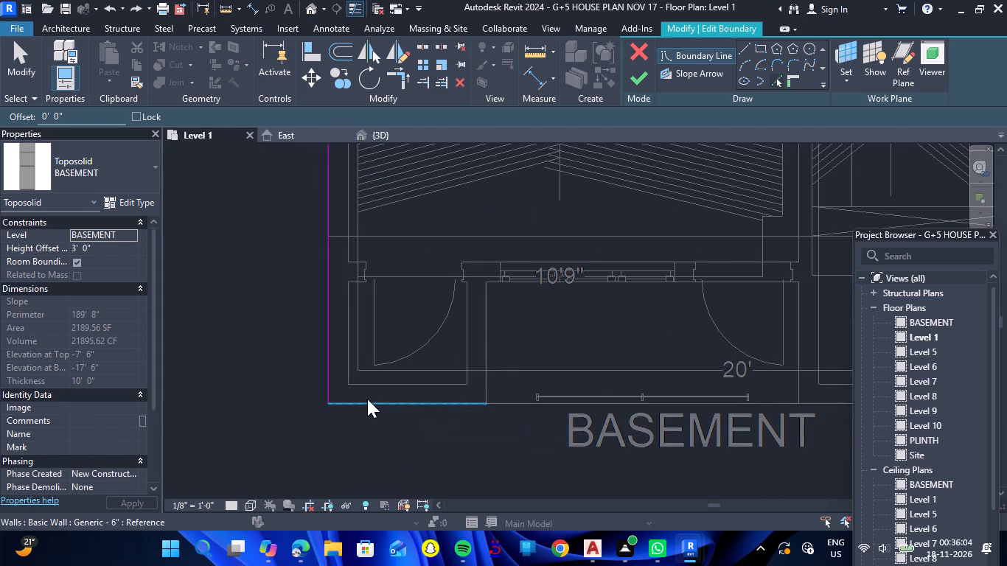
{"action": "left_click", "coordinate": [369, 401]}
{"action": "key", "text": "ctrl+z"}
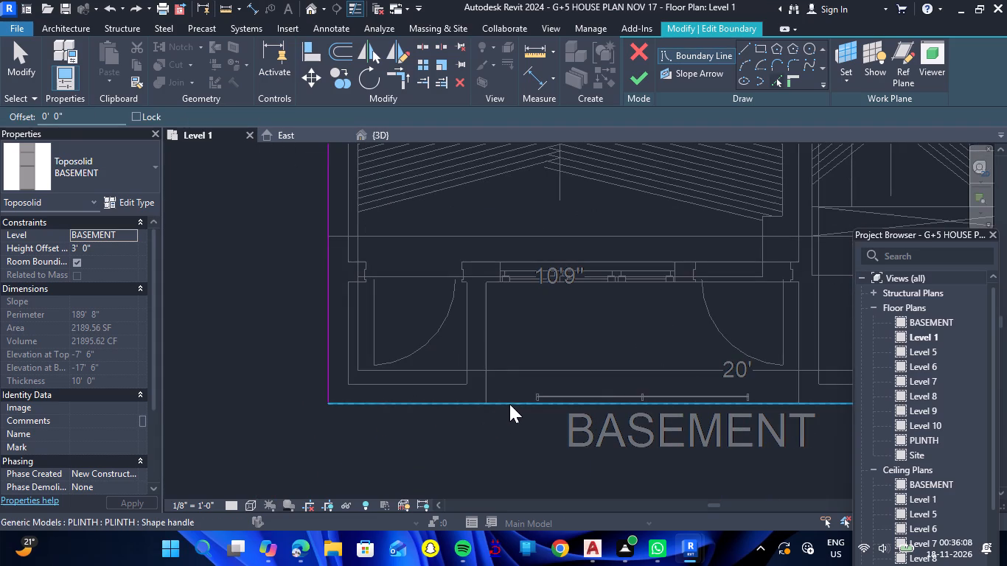
Close the inner boundary loop by picking the plinth's full south edge and the house's east outer wall edge.
{"action": "left_click", "coordinate": [509, 404]}
{"action": "scroll", "coordinate": [417, 408], "scroll_direction": "down", "scroll_amount": 4}
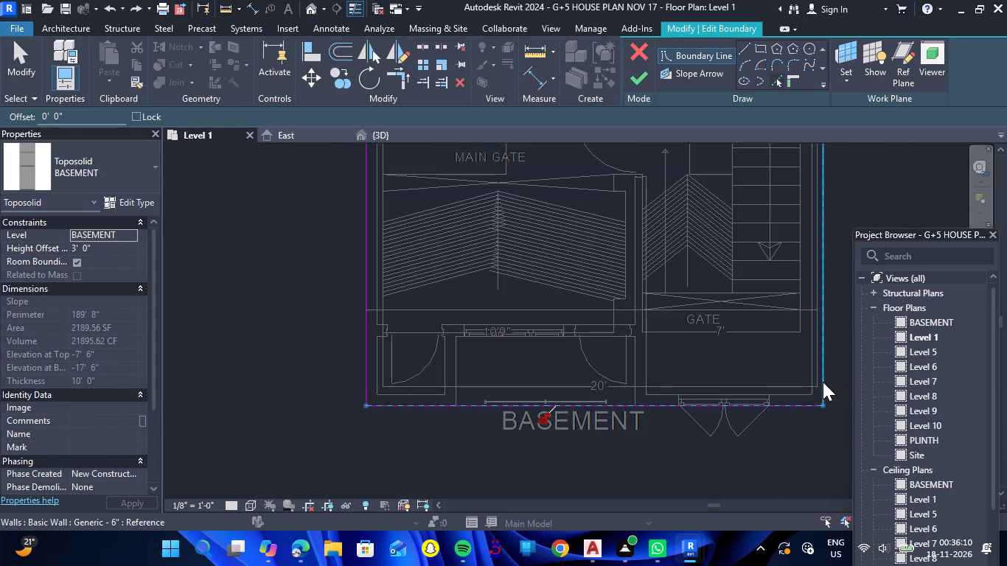
{"action": "left_click", "coordinate": [822, 382]}
{"action": "scroll", "coordinate": [596, 416], "scroll_direction": "down", "scroll_amount": 9}
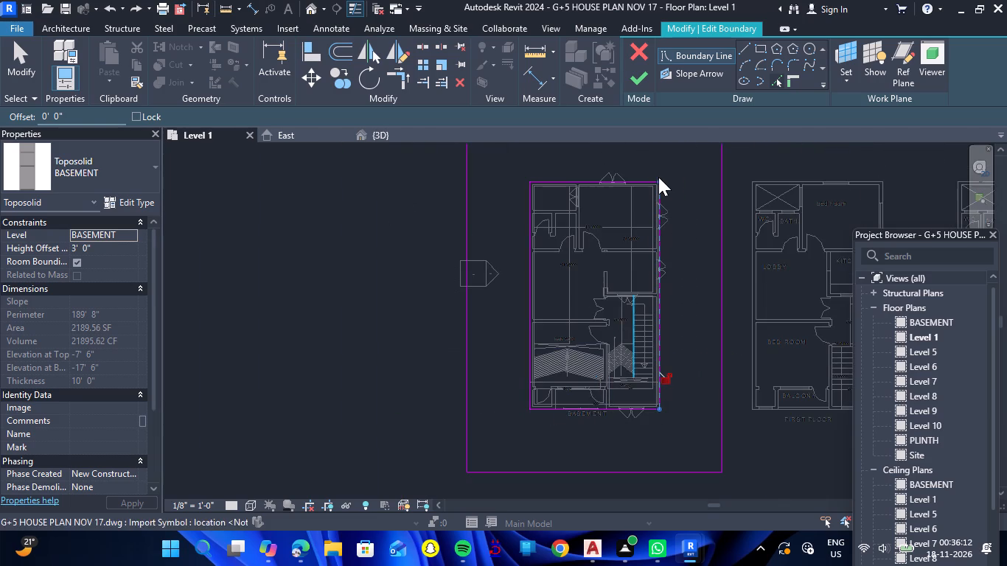
{"action": "scroll", "coordinate": [658, 168], "scroll_direction": "up", "scroll_amount": 5}
{"action": "scroll", "coordinate": [656, 174], "scroll_direction": "down", "scroll_amount": 3}
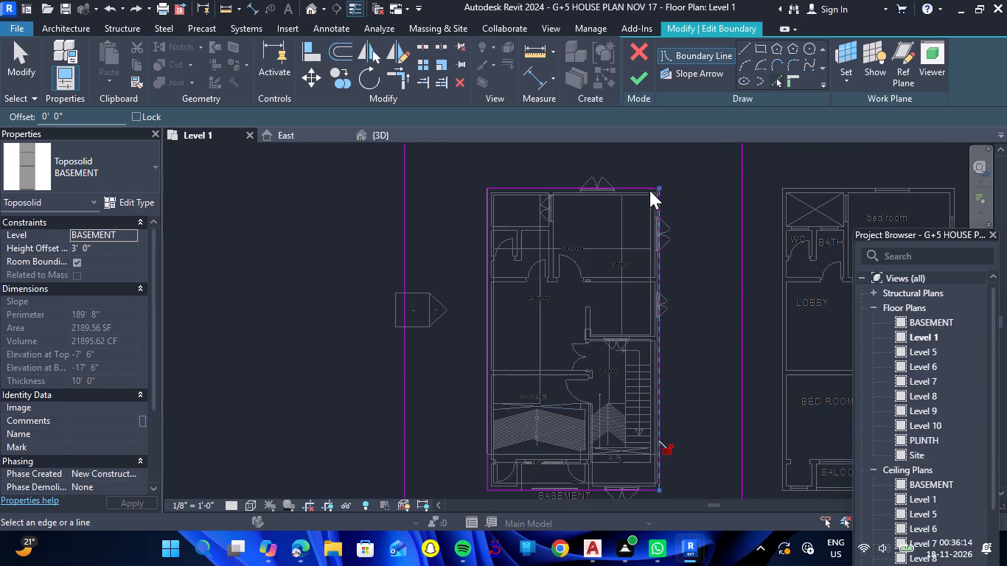
Set the toposolid's height offset from the BASEMENT level to -3' and finish the boundary edit.
{"action": "left_click", "coordinate": [130, 250]}
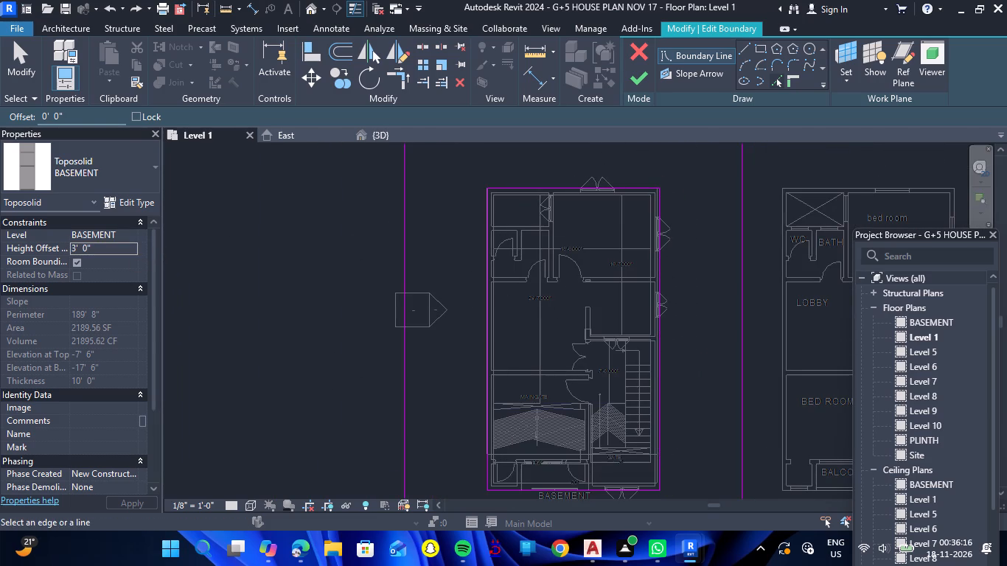
{"action": "type", "text": "-3'"}
{"action": "key", "text": "Return"}
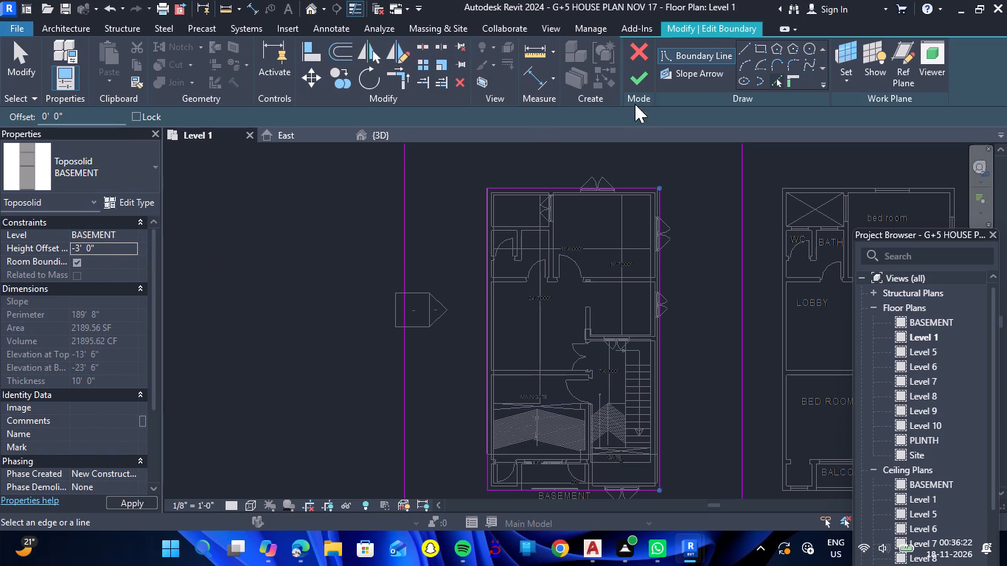
{"action": "left_click", "coordinate": [646, 80]}
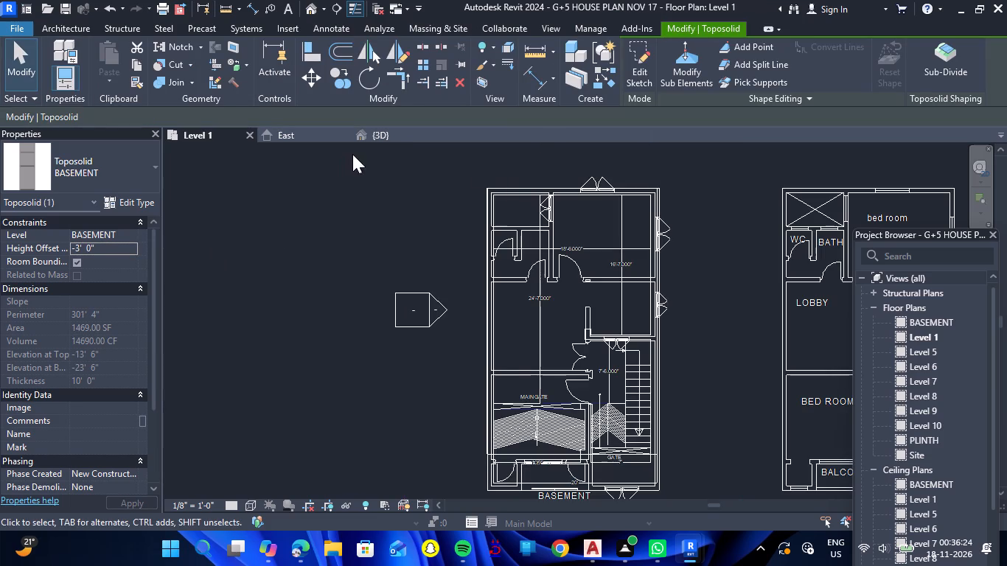
In the front 3D view, nudge the BASEMENT toposolid upward until its height offset is 0' 0".
{"action": "left_click", "coordinate": [363, 140]}
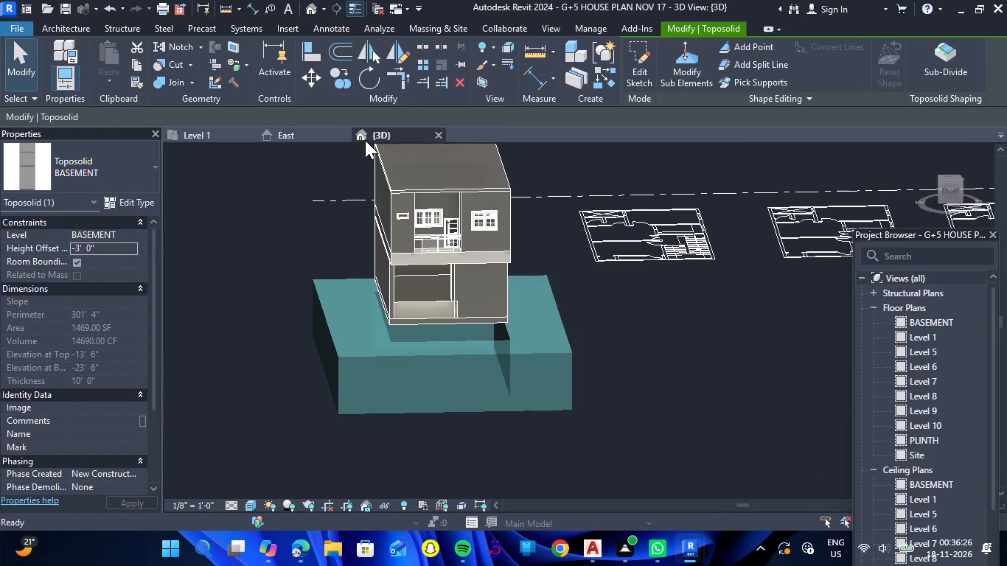
{"action": "left_click", "coordinate": [683, 380]}
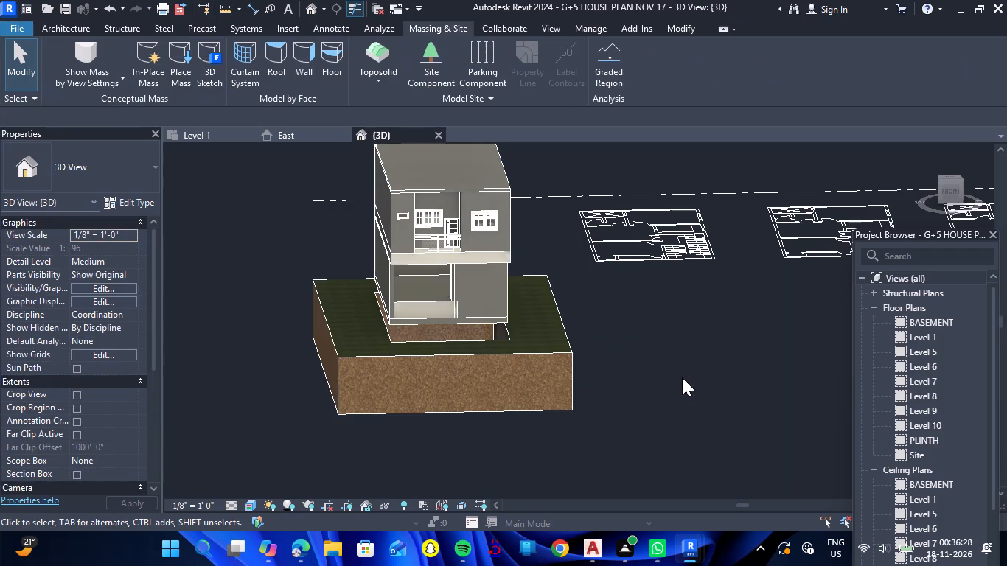
{"action": "scroll", "coordinate": [435, 328], "scroll_direction": "up", "scroll_amount": 7}
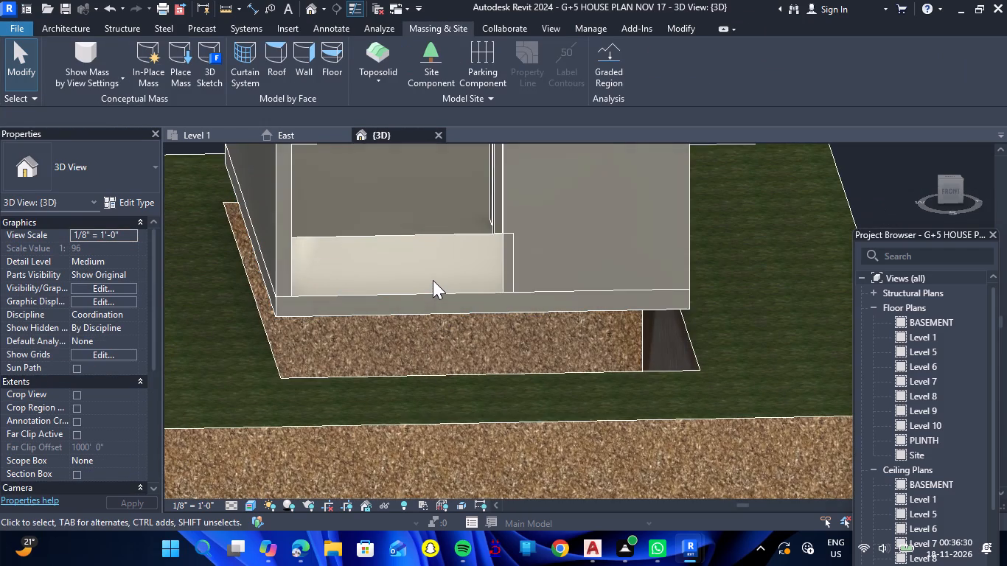
{"action": "scroll", "coordinate": [432, 282], "scroll_direction": "down", "scroll_amount": 4}
{"action": "scroll", "coordinate": [468, 331], "scroll_direction": "up", "scroll_amount": 1}
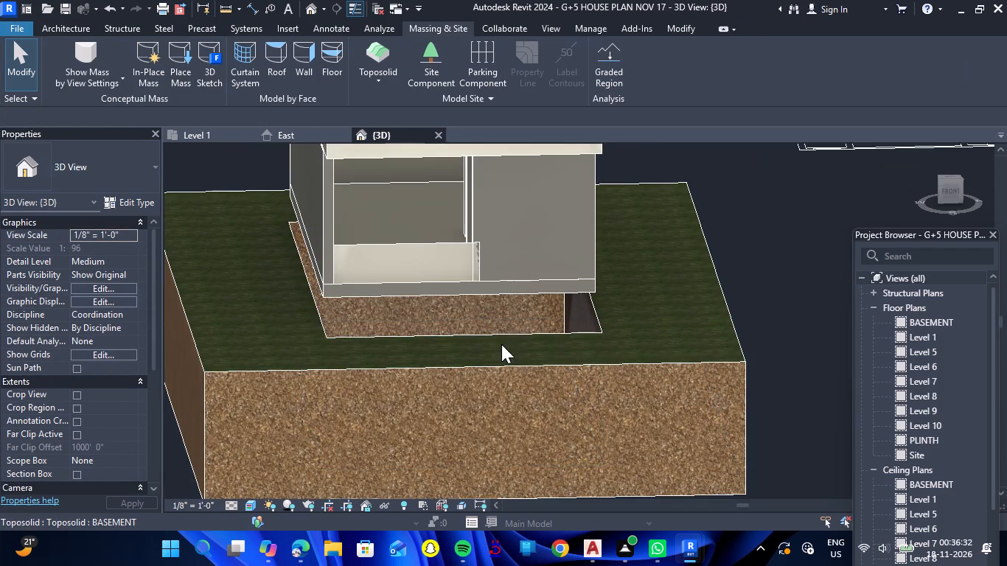
{"action": "left_click", "coordinate": [957, 192]}
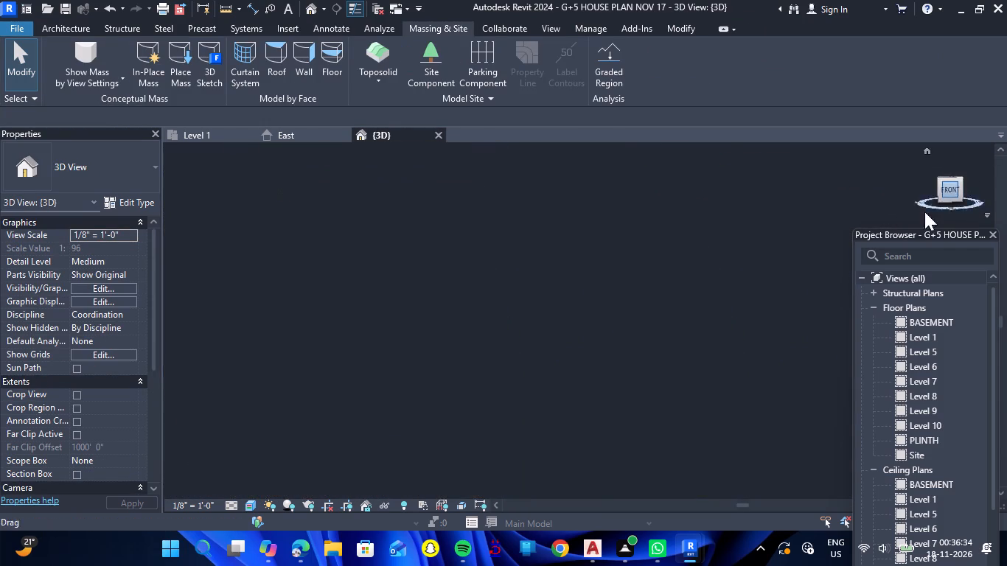
{"action": "scroll", "coordinate": [453, 371], "scroll_direction": "up", "scroll_amount": 7}
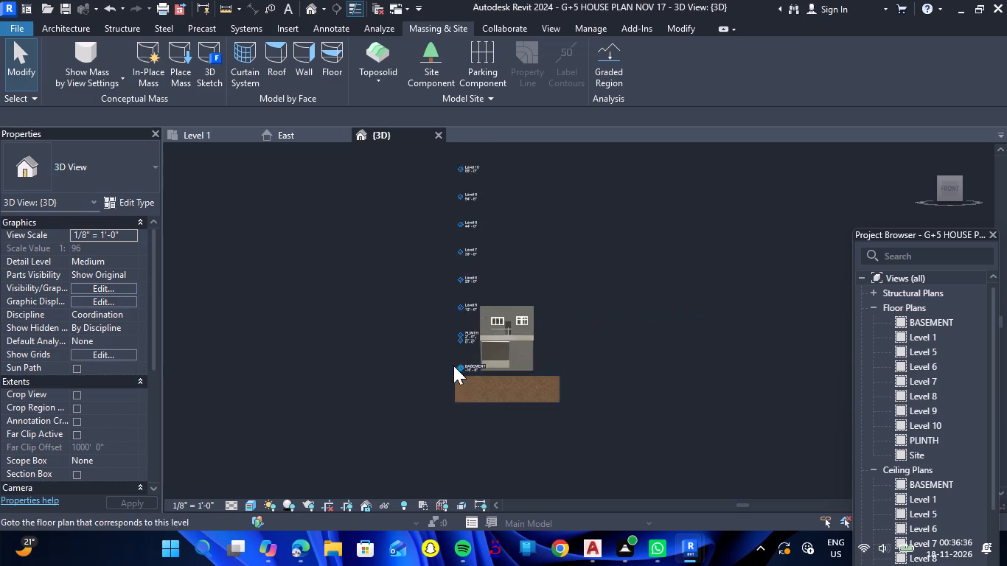
{"action": "scroll", "coordinate": [560, 373], "scroll_direction": "up", "scroll_amount": 7}
{"action": "scroll", "coordinate": [486, 402], "scroll_direction": "up", "scroll_amount": 1}
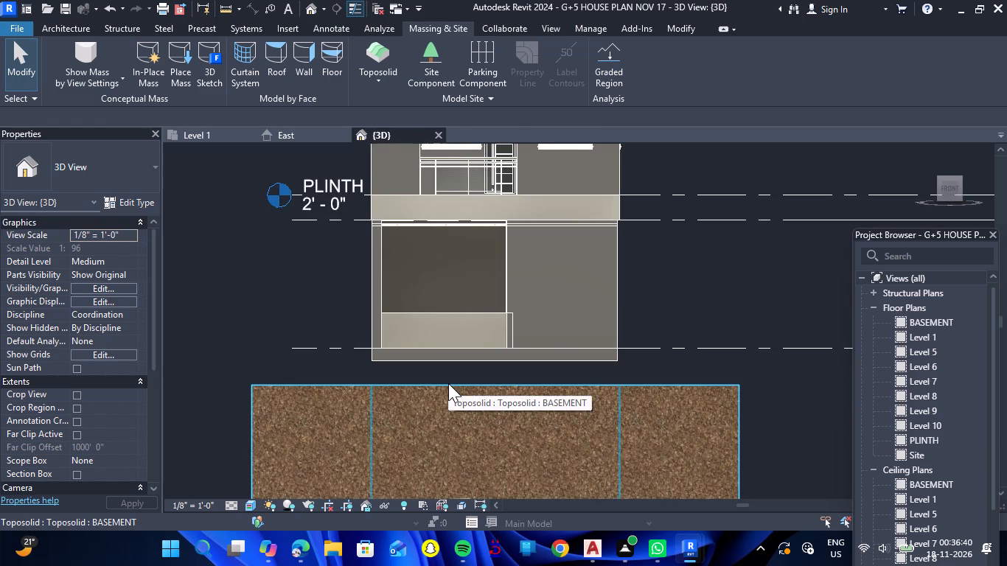
{"action": "left_click", "coordinate": [448, 383]}
{"action": "scroll", "coordinate": [470, 366], "scroll_direction": "down", "scroll_amount": 5}
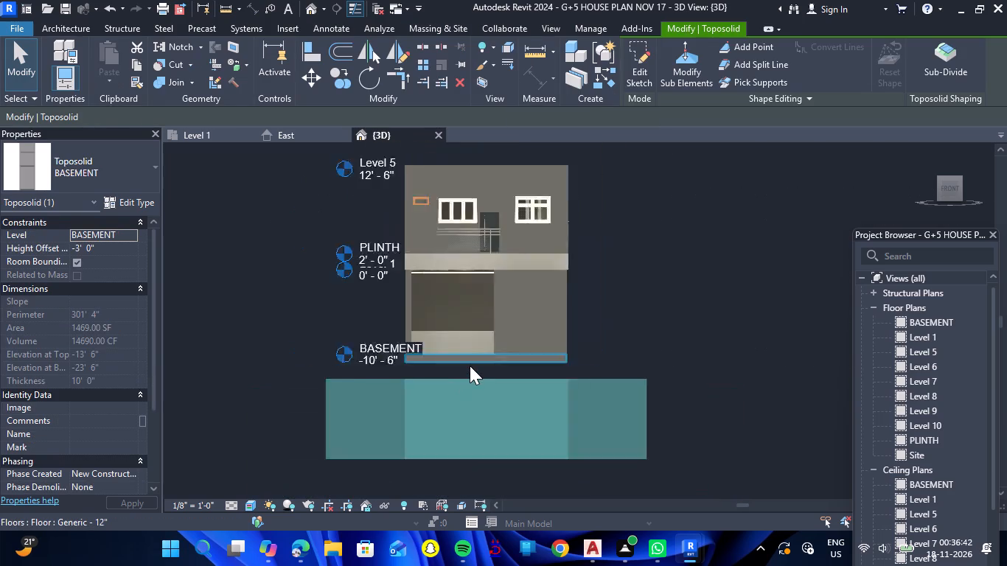
{"action": "key", "text": "Up"}
{"action": "key", "text": "Up"}
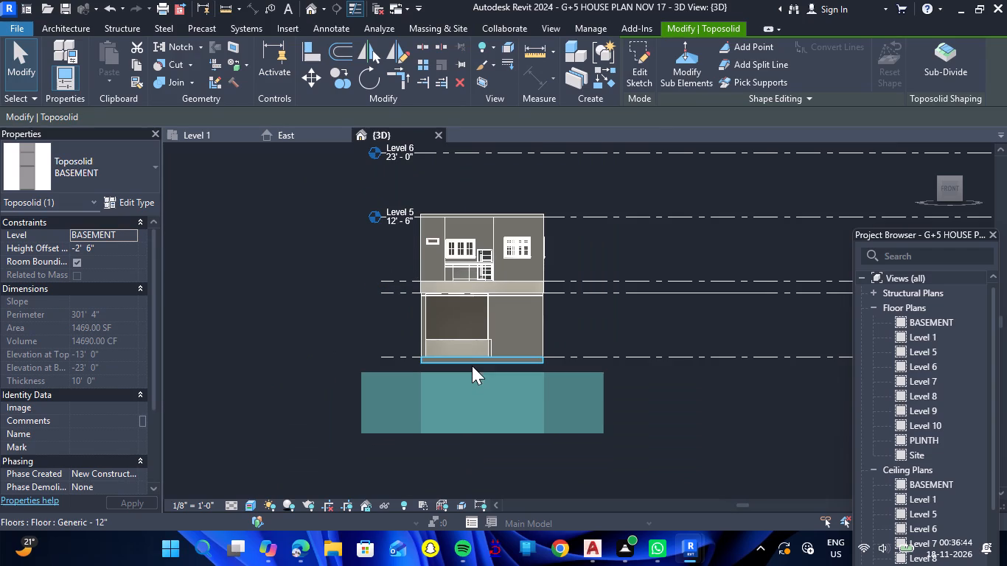
{"action": "key", "text": "Up"}
{"action": "key", "text": "Up"}
{"action": "key", "text": "Up"}
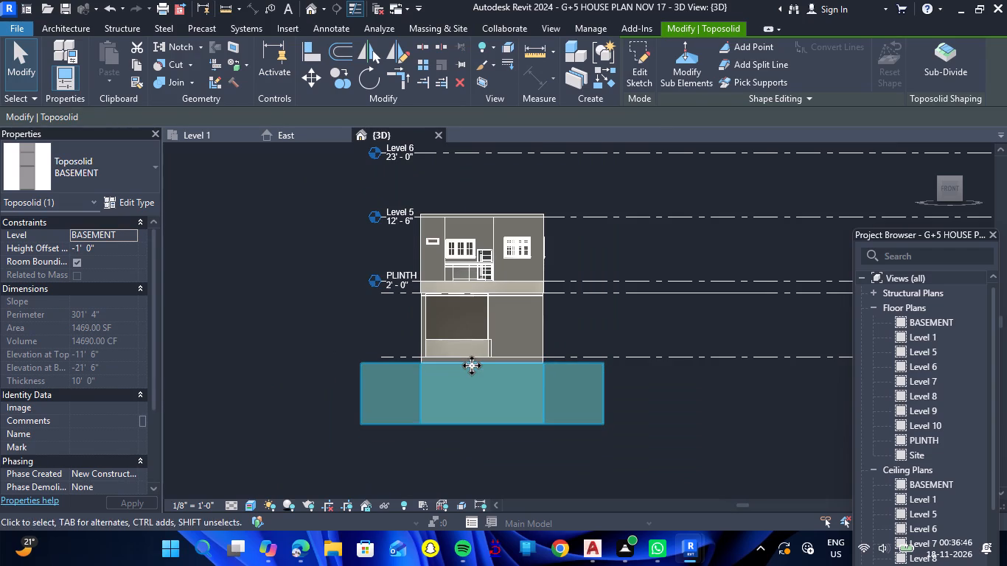
{"action": "key", "text": "Up"}
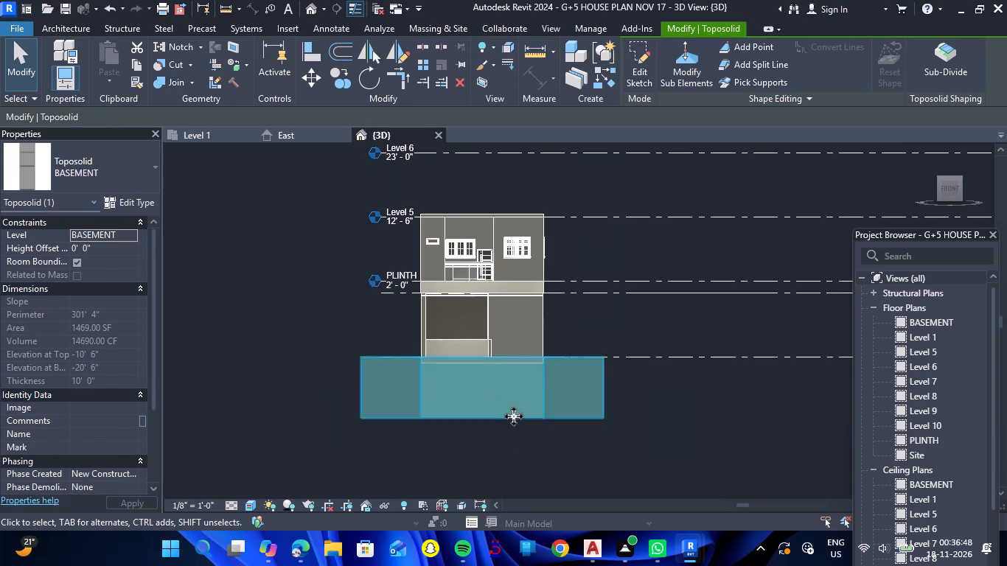
{"action": "left_click", "coordinate": [254, 433]}
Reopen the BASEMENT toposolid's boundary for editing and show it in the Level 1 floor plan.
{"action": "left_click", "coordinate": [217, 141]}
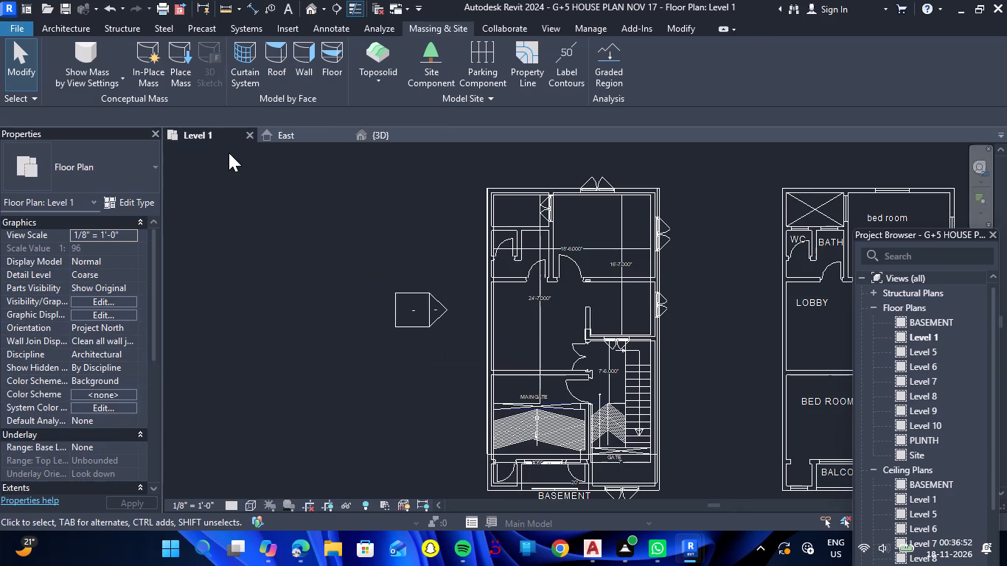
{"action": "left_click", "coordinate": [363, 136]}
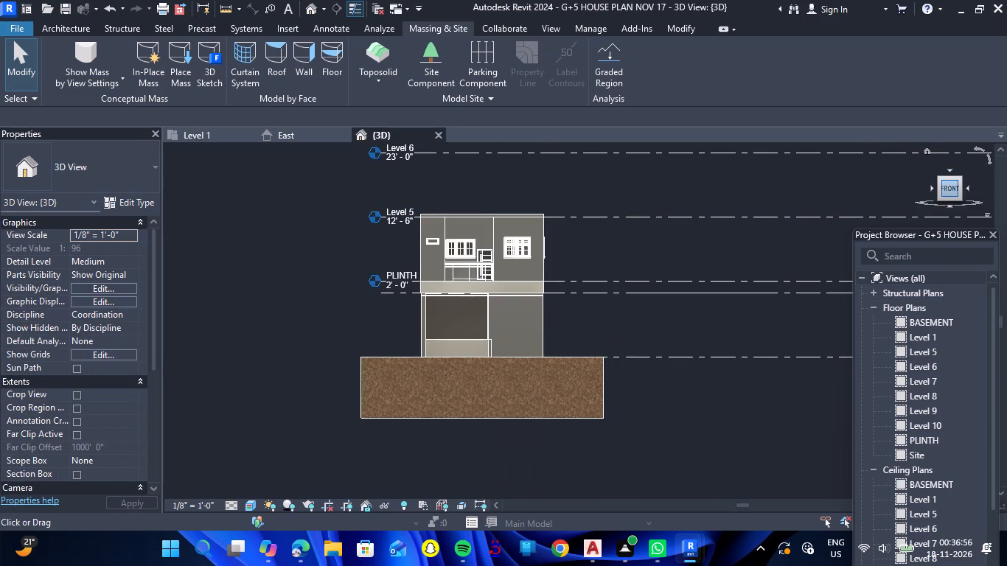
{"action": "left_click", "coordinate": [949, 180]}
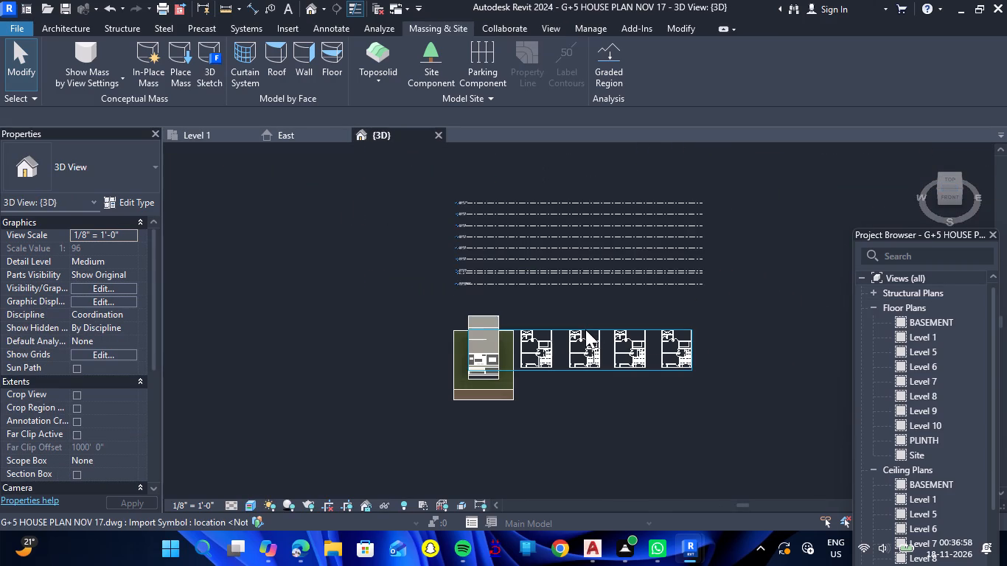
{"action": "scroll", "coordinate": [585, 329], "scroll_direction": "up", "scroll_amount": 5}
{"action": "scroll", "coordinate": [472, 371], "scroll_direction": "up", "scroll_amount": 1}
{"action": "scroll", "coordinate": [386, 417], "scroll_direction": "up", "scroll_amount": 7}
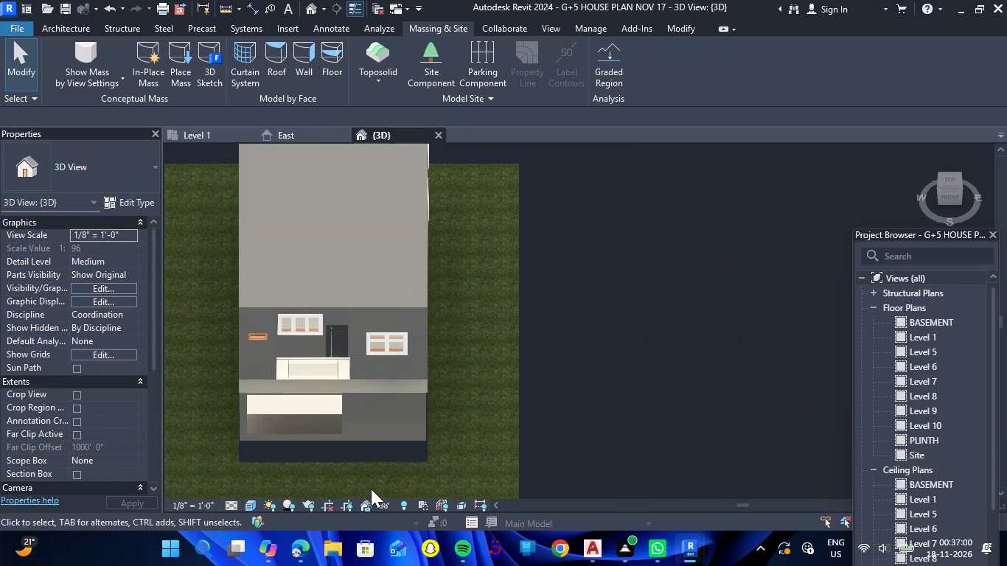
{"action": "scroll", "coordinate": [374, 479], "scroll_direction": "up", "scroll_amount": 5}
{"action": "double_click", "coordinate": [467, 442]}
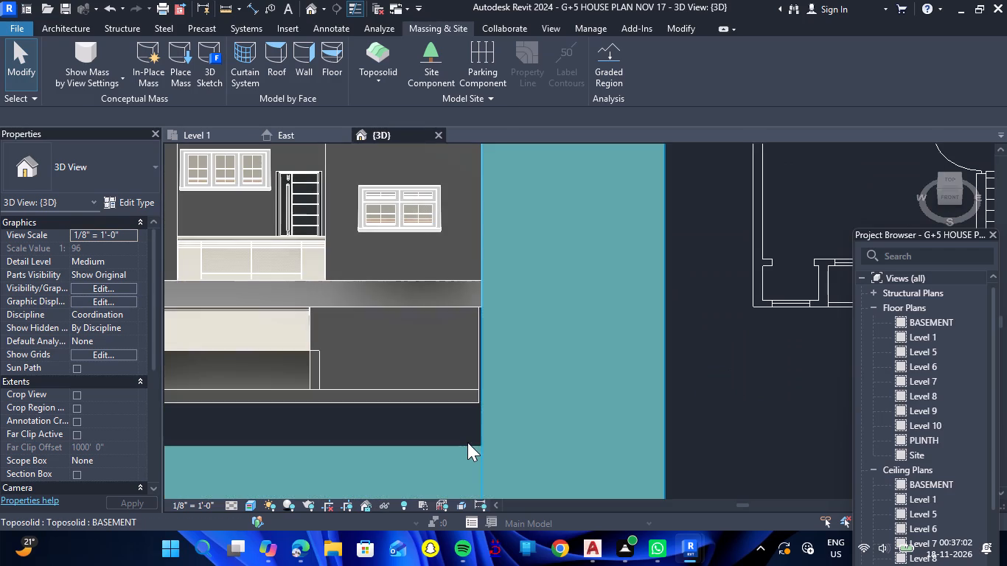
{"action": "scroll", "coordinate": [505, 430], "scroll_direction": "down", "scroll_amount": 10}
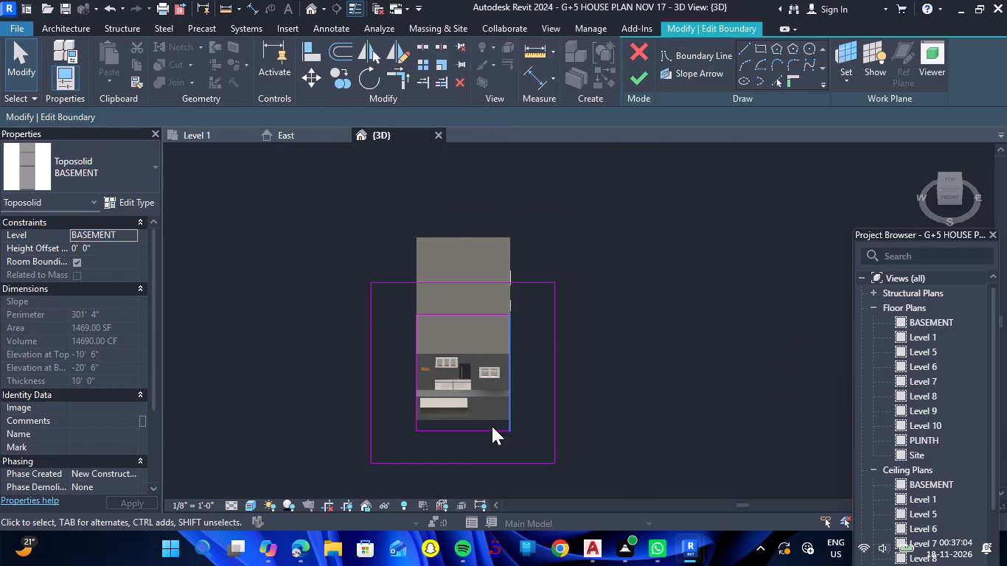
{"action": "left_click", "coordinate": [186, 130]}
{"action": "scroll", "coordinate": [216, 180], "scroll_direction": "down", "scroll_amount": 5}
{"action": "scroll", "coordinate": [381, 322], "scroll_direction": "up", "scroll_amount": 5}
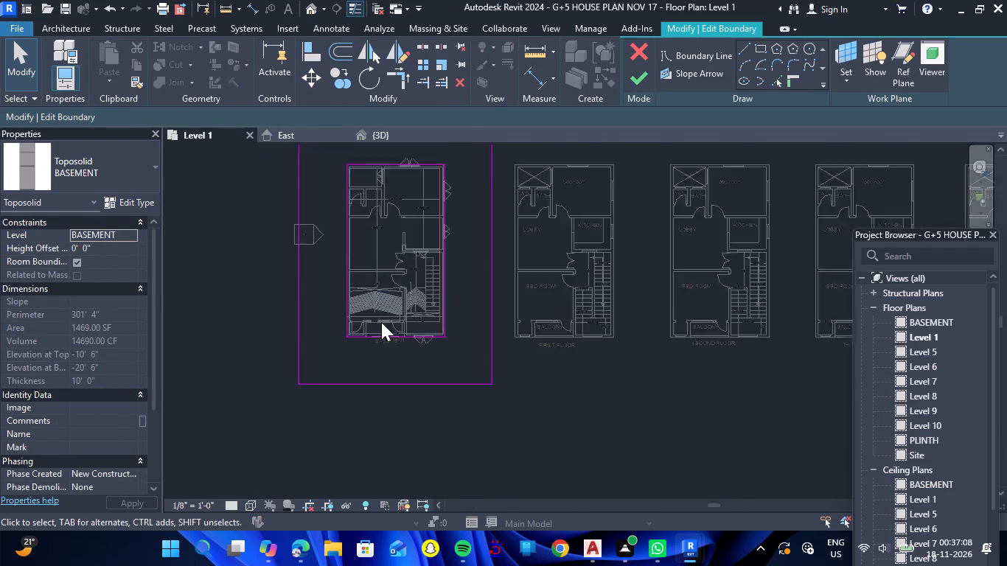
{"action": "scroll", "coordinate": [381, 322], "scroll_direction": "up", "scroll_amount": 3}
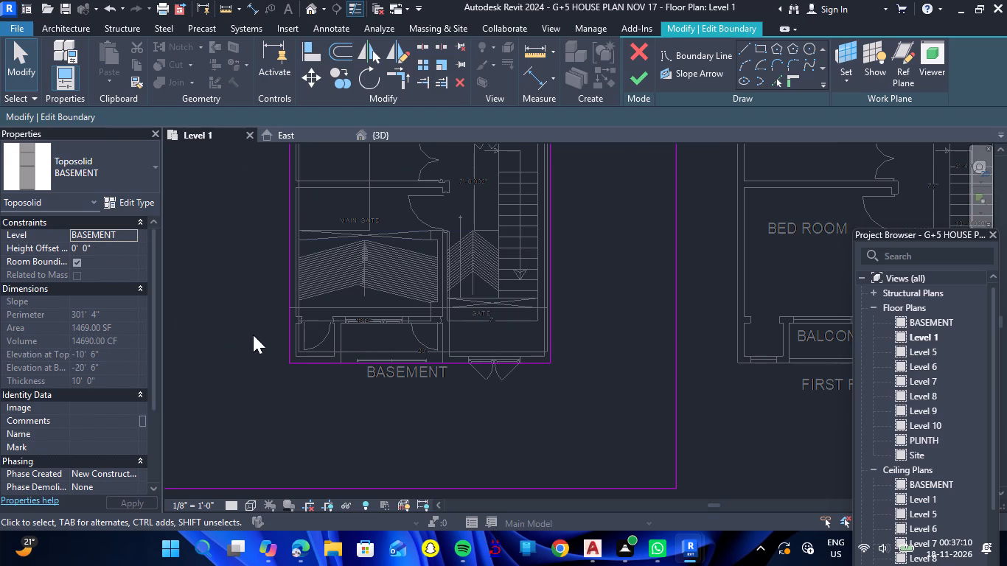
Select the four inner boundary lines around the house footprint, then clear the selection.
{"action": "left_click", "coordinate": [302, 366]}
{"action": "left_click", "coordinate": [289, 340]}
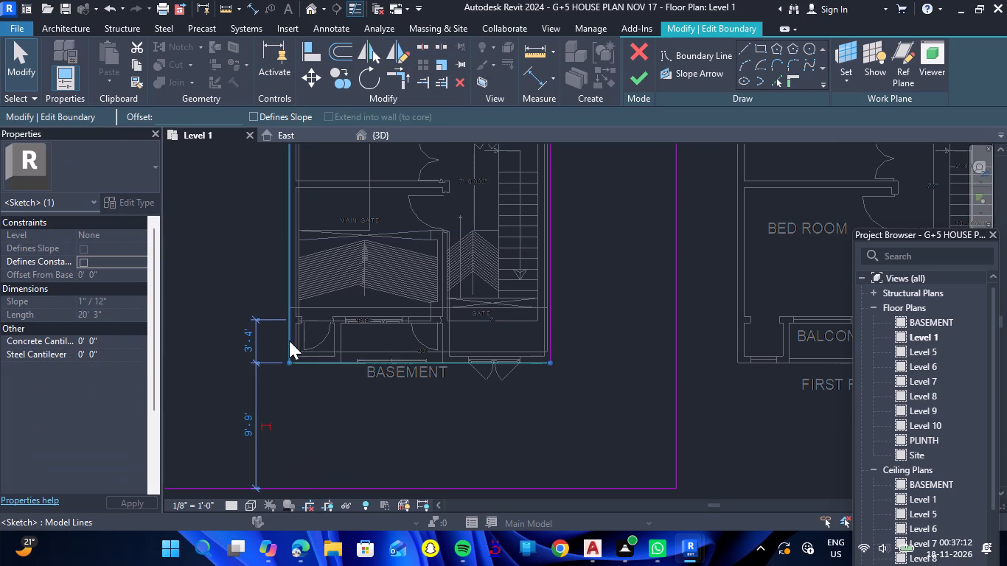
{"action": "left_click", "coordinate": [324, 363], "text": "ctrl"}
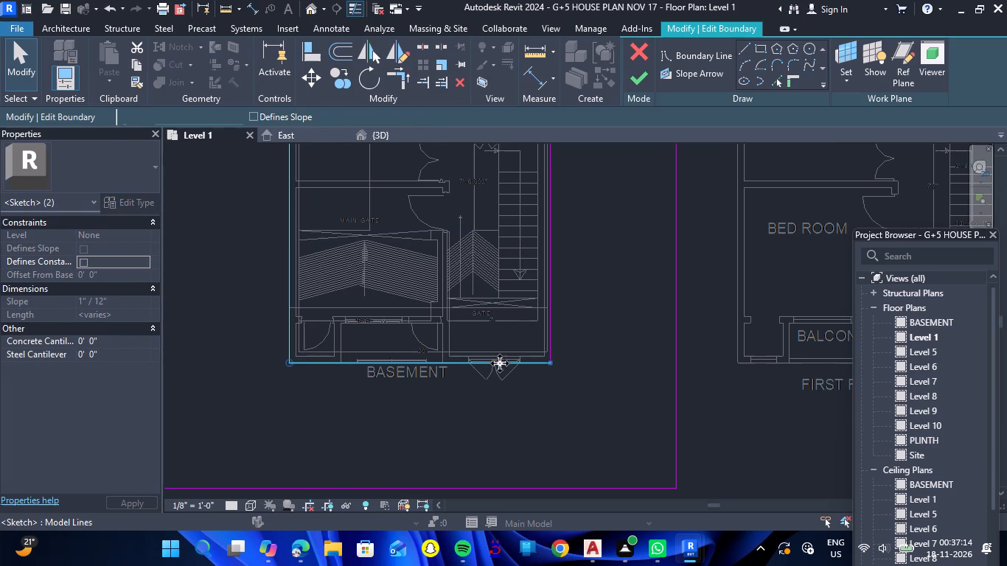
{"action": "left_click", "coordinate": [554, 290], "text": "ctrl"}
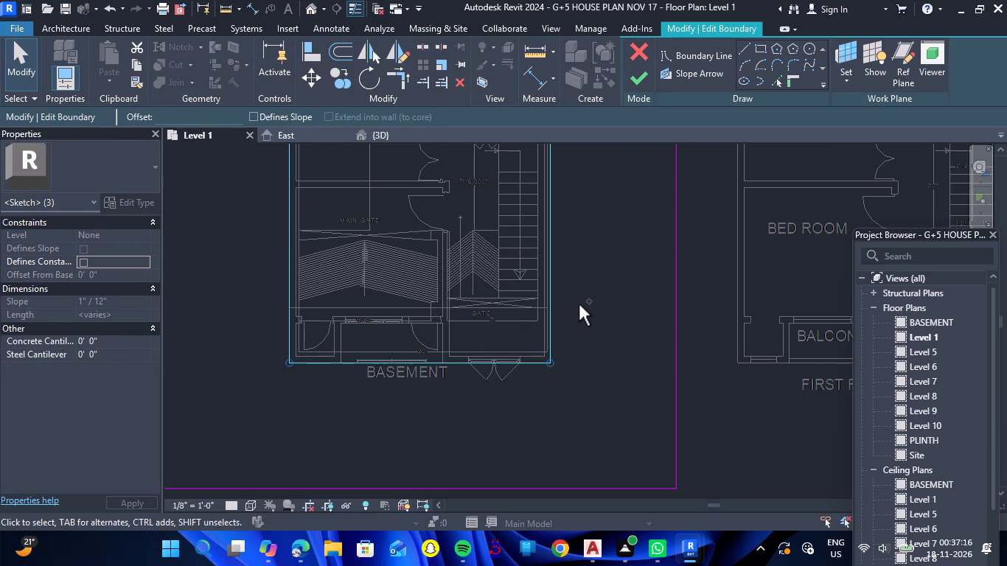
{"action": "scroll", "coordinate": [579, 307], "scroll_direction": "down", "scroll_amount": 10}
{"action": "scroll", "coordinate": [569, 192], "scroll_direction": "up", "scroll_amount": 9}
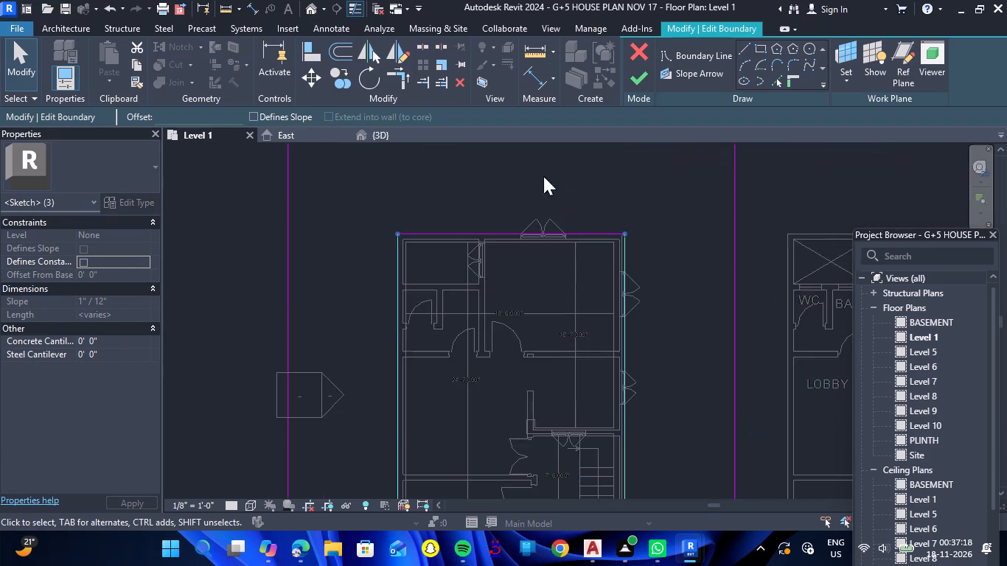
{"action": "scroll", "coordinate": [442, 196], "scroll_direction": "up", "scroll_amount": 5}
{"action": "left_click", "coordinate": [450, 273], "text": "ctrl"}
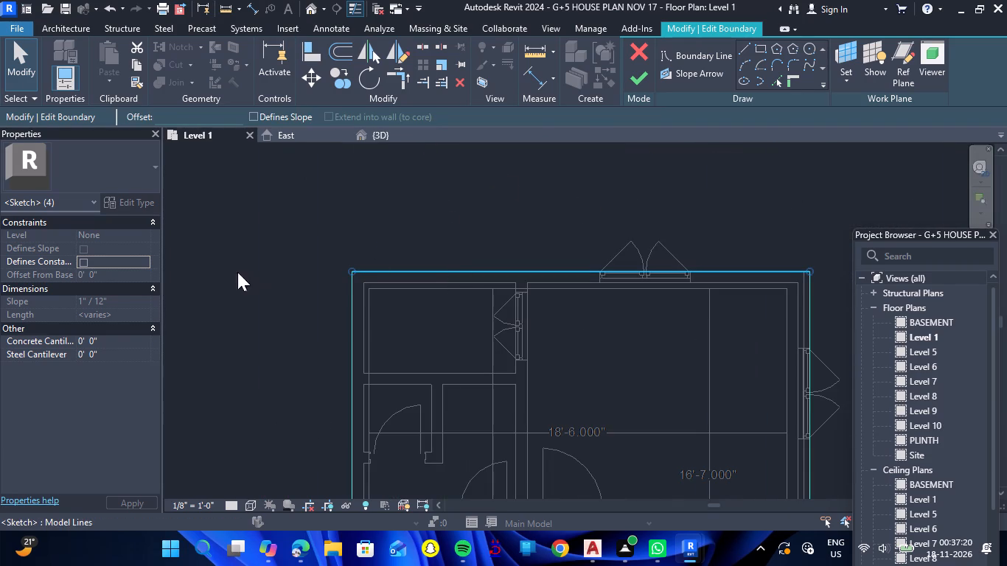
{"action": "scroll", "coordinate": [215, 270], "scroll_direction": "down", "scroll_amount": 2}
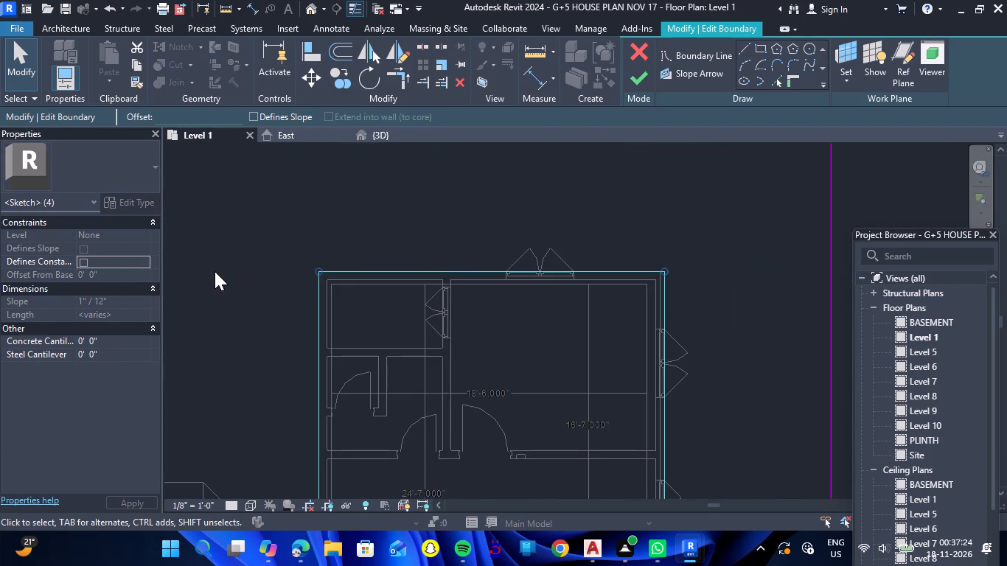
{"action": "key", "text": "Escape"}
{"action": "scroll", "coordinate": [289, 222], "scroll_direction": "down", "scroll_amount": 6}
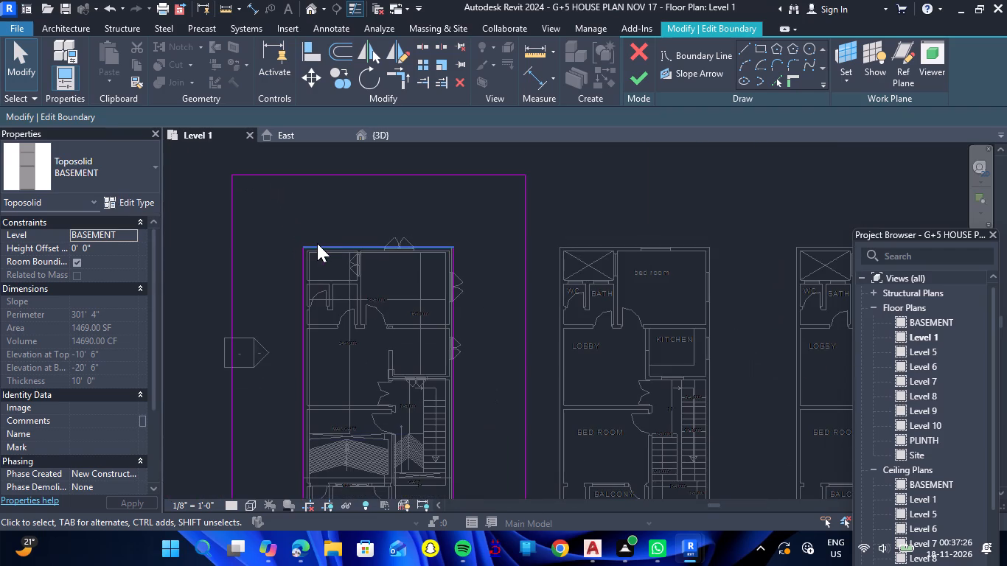
Back out of the boundary edit and undo the upward nudges of the BASEMENT toposolid.
{"action": "key", "text": "ctrl+z"}
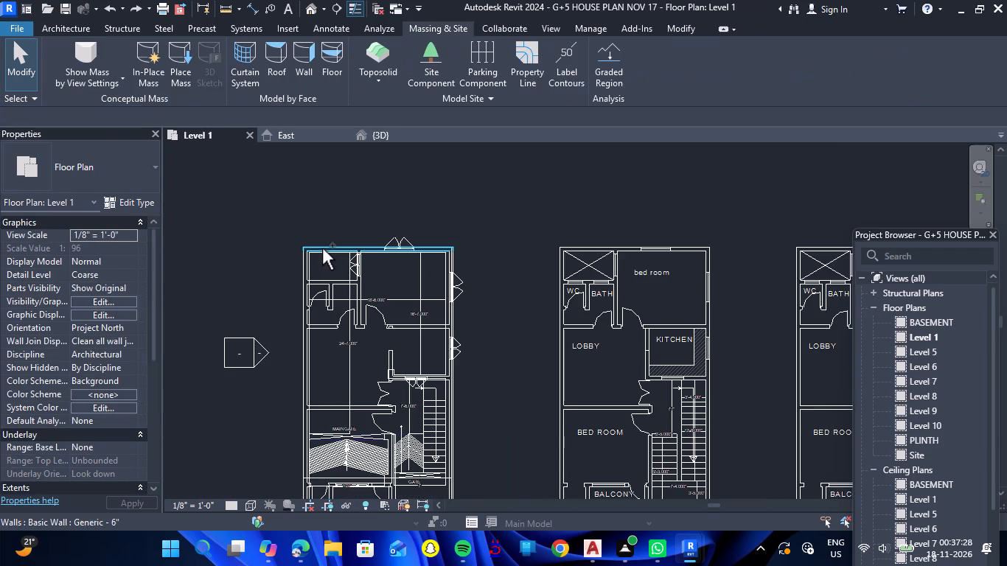
{"action": "key", "text": "ctrl+z"}
{"action": "key", "text": "ctrl+z"}
{"action": "key", "text": "ctrl+z"}
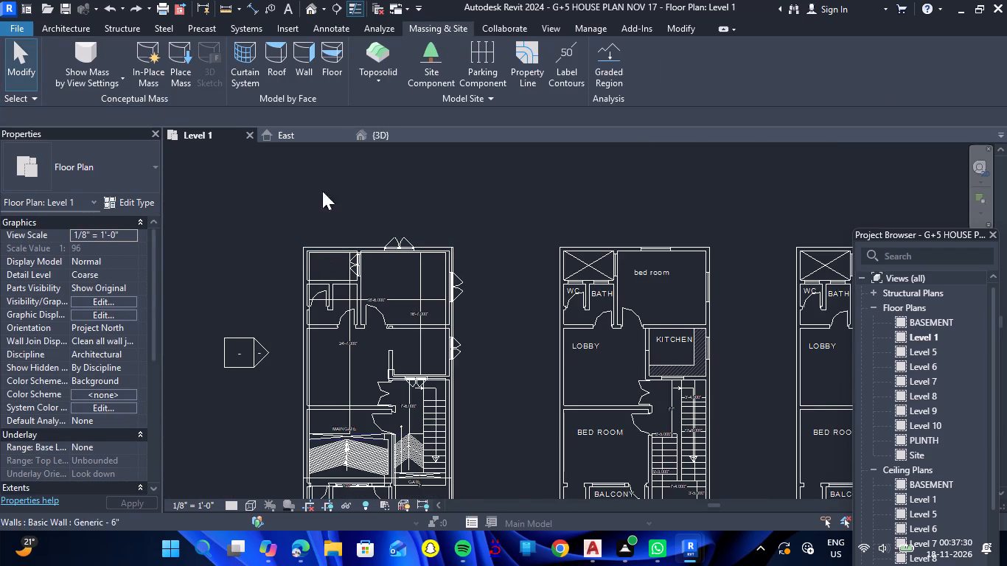
{"action": "left_click", "coordinate": [397, 136]}
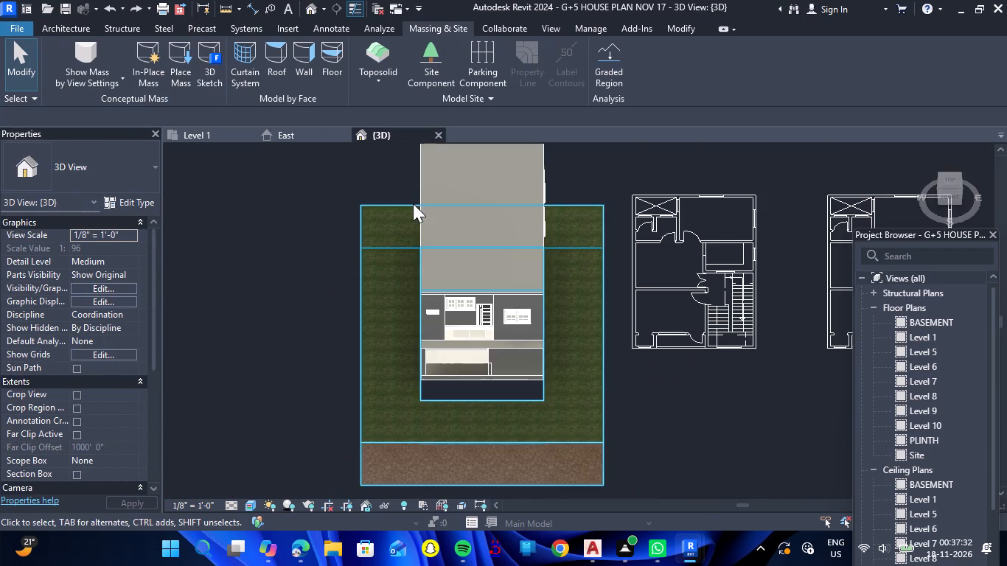
{"action": "scroll", "coordinate": [414, 208], "scroll_direction": "down", "scroll_amount": 5}
{"action": "left_click_drag", "start_coordinate": [500, 386], "coordinate": [519, 211]}
{"action": "right_click_drag", "start_coordinate": [498, 386], "coordinate": [519, 211], "text": "shift"}
{"action": "key", "text": "ctrl+z"}
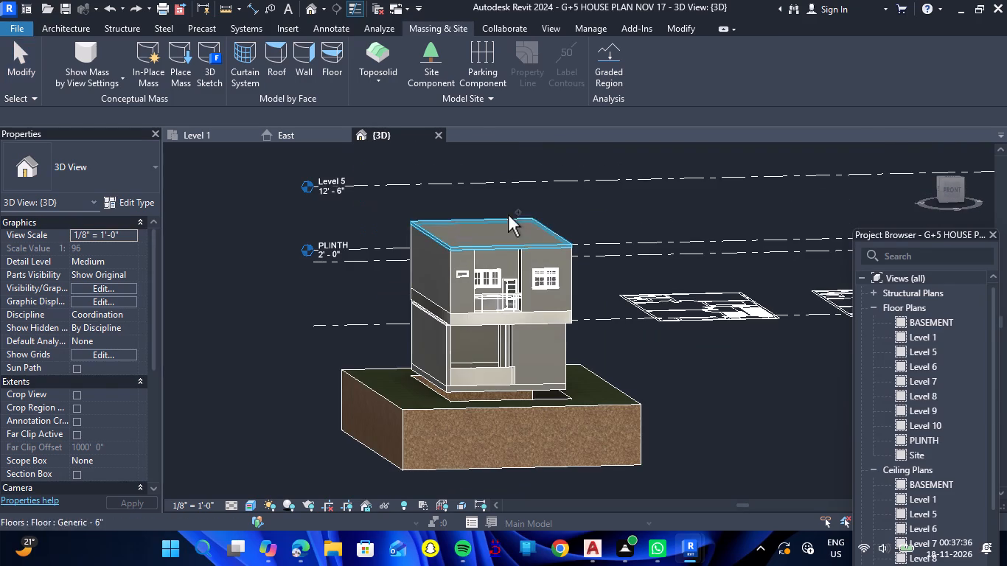
{"action": "key", "text": "ctrl+z"}
{"action": "key", "text": "ctrl+z"}
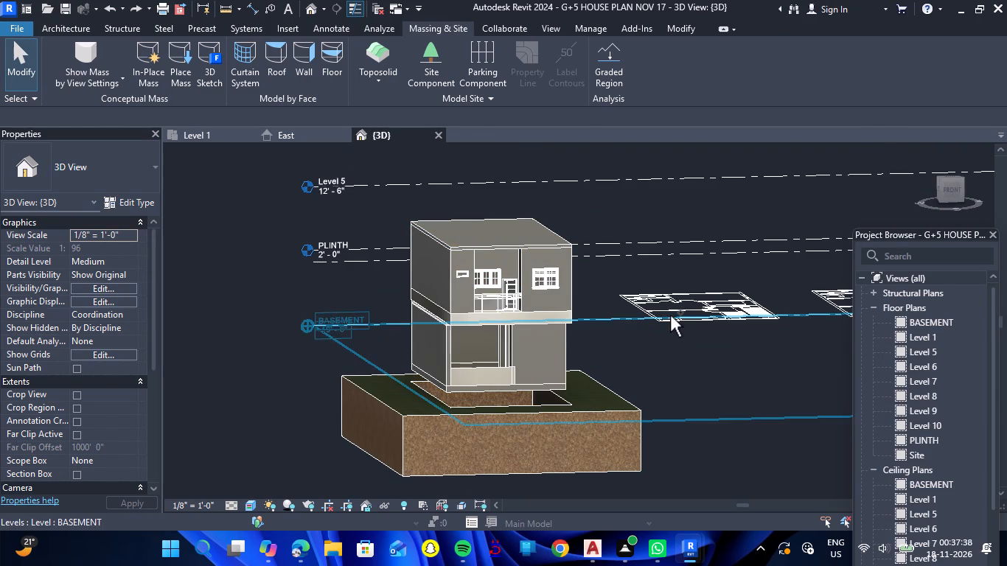
Undo the toposolid's -3' height offset and the picked inner boundary lines until only the outer boundary remains.
{"action": "key", "text": "ctrl+z"}
{"action": "key", "text": "ctrl+z"}
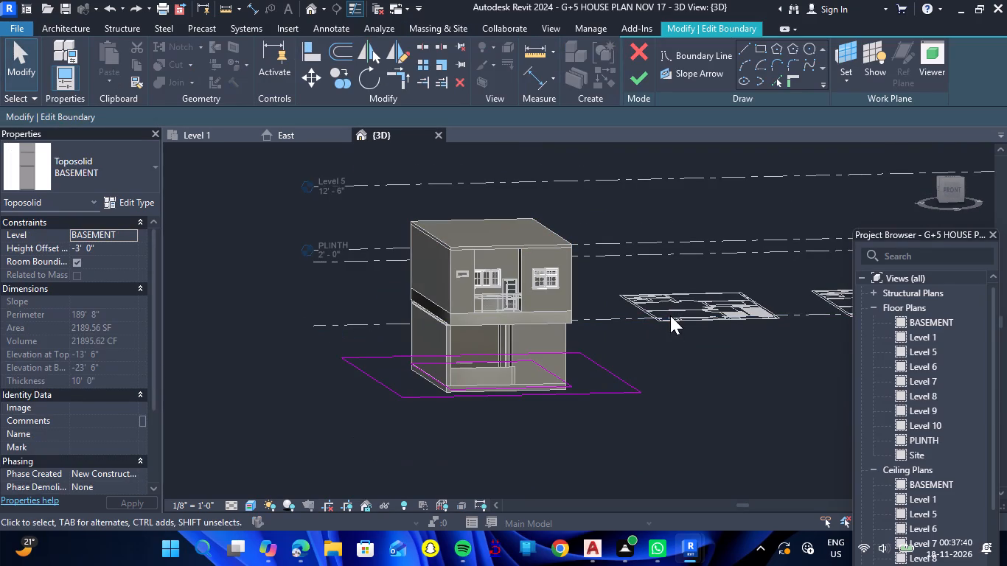
{"action": "key", "text": "ctrl+z"}
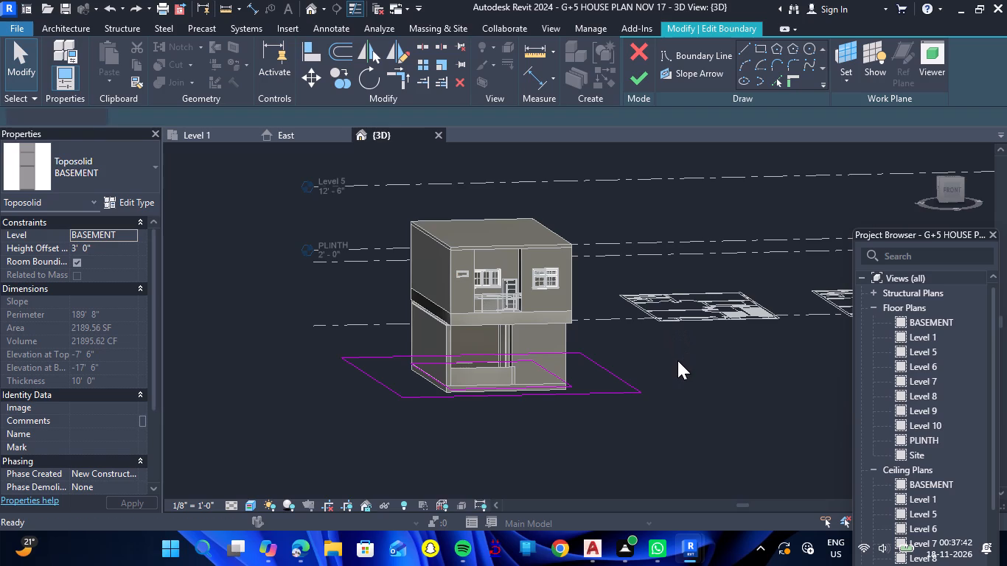
{"action": "key", "text": "ctrl+z"}
{"action": "key", "text": "ctrl+z"}
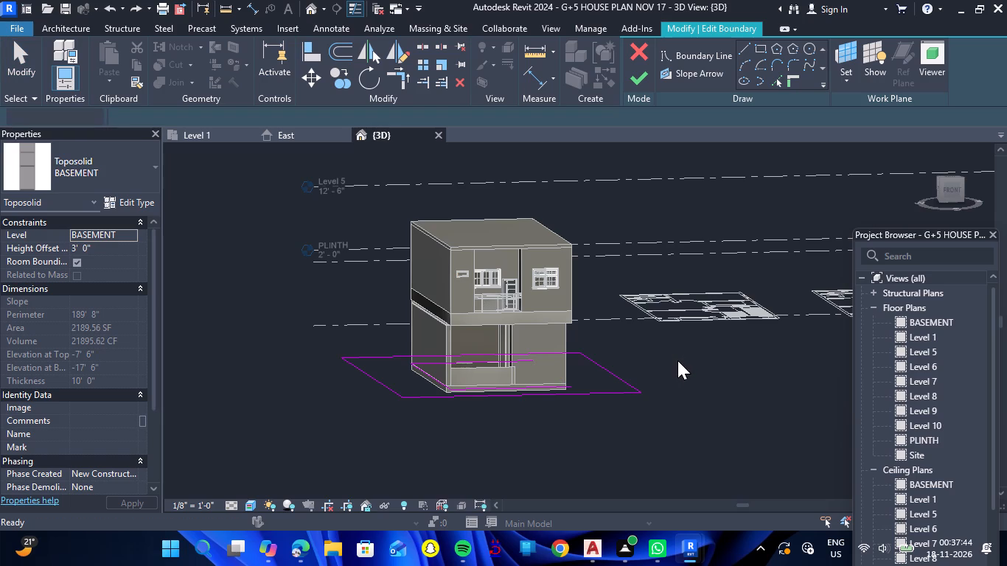
{"action": "key", "text": "ctrl+z"}
{"action": "key", "text": "ctrl+z"}
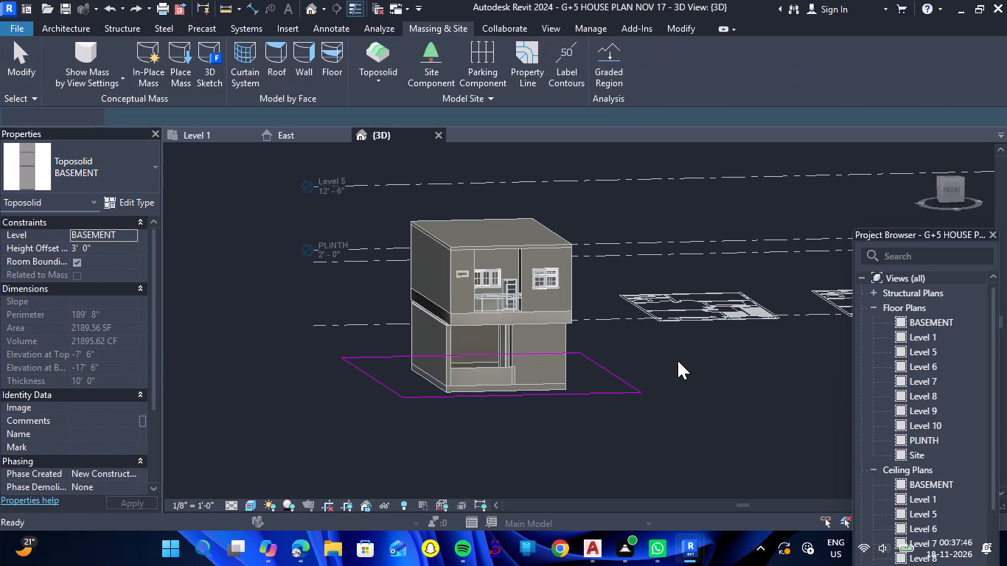
Reopen the uncut BASEMENT toposolid's boundary for editing from the 3D view and continue in the Level 1 floor plan.
{"action": "left_click", "coordinate": [212, 137]}
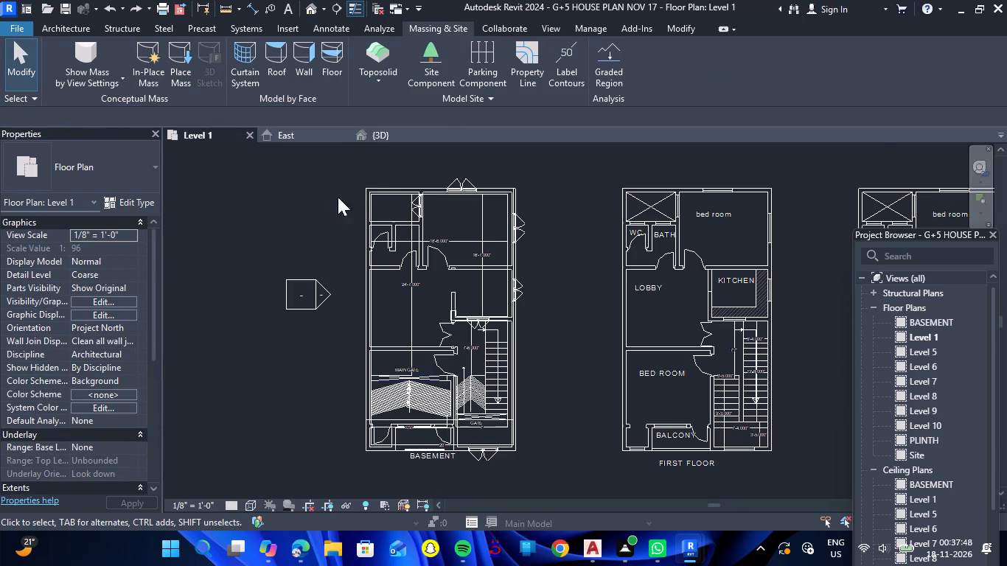
{"action": "left_click", "coordinate": [378, 144]}
{"action": "left_click", "coordinate": [378, 139]}
{"action": "scroll", "coordinate": [394, 235], "scroll_direction": "down", "scroll_amount": 7}
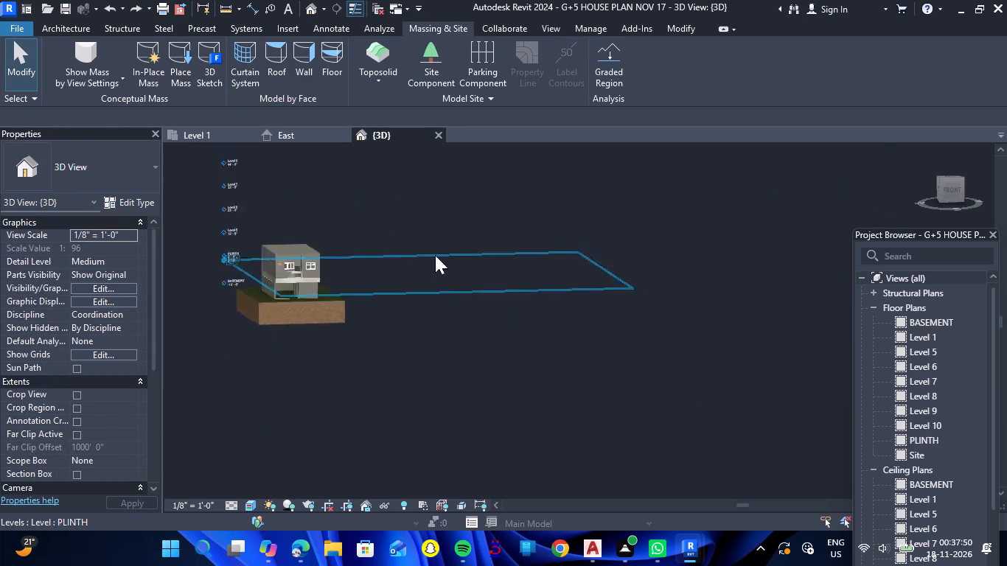
{"action": "scroll", "coordinate": [184, 302], "scroll_direction": "up", "scroll_amount": 8}
{"action": "scroll", "coordinate": [430, 304], "scroll_direction": "up", "scroll_amount": 5}
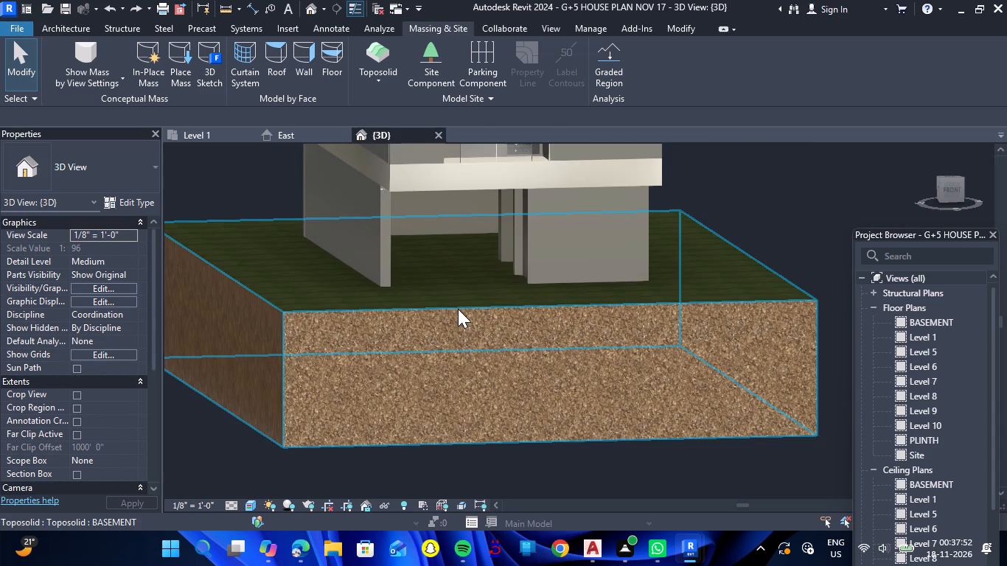
{"action": "double_click", "coordinate": [458, 309]}
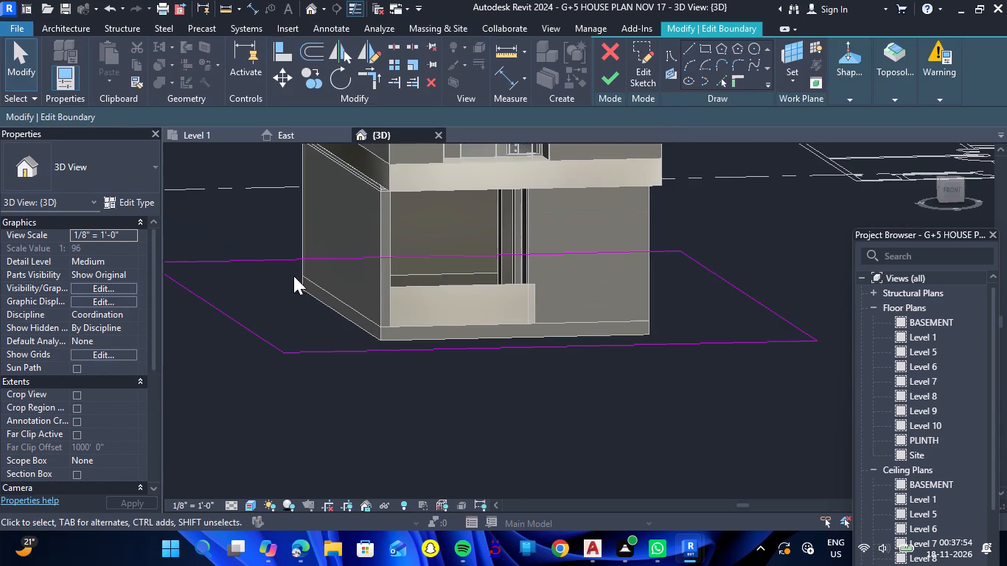
{"action": "left_click", "coordinate": [223, 135]}
{"action": "scroll", "coordinate": [363, 243], "scroll_direction": "down", "scroll_amount": 4}
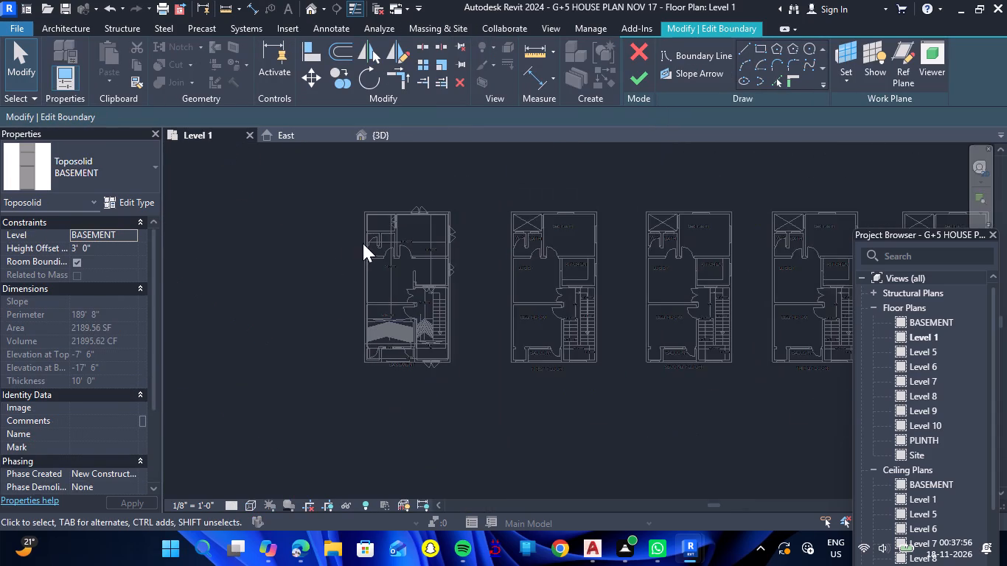
{"action": "scroll", "coordinate": [412, 165], "scroll_direction": "down", "scroll_amount": 1}
{"action": "scroll", "coordinate": [386, 192], "scroll_direction": "up", "scroll_amount": 2}
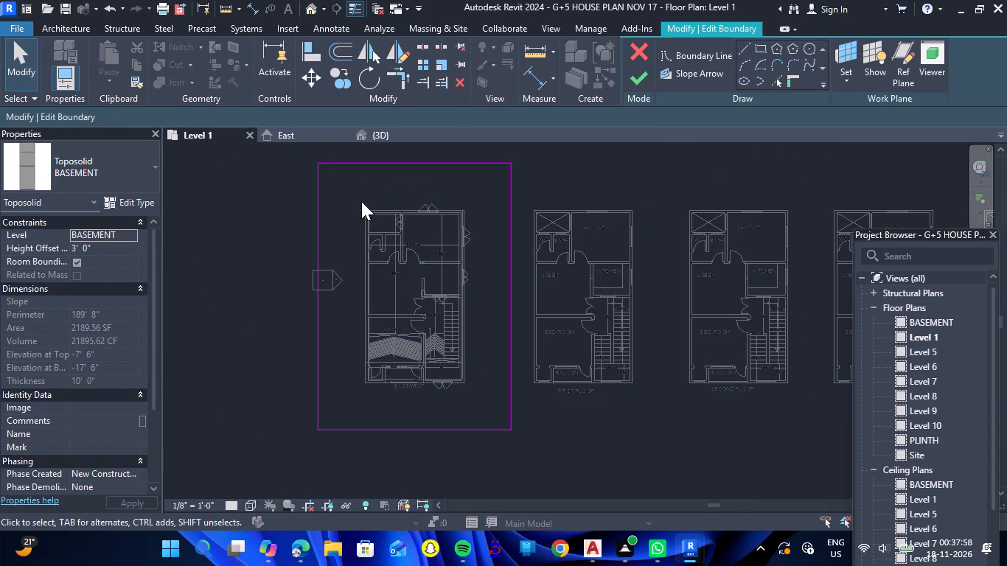
With Pick Lines, add the house's north, west, east and full south outer edges as the toposolid's inner boundary loop.
{"action": "left_click", "coordinate": [777, 83]}
{"action": "scroll", "coordinate": [388, 206], "scroll_direction": "up", "scroll_amount": 9}
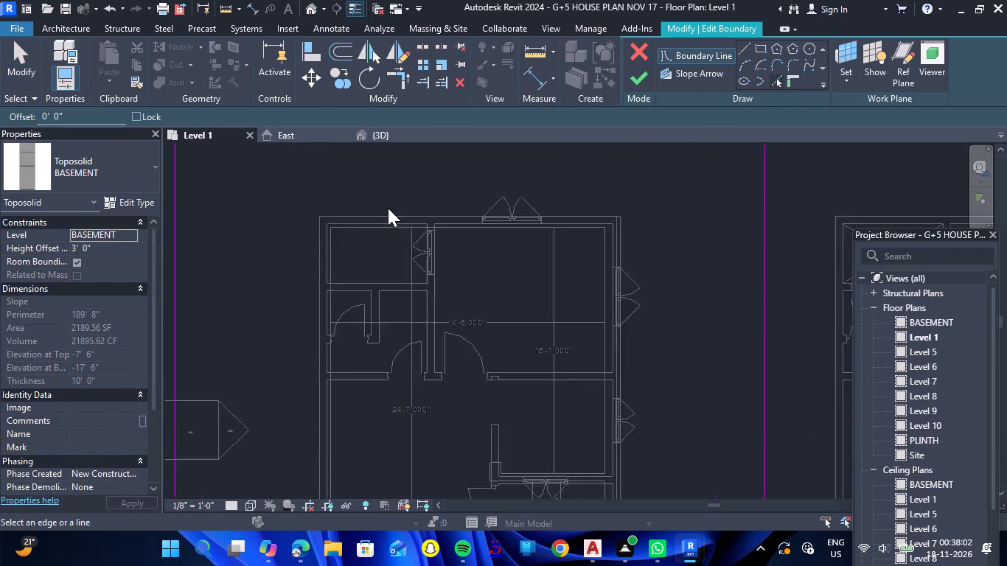
{"action": "scroll", "coordinate": [388, 208], "scroll_direction": "up", "scroll_amount": 2}
{"action": "left_click", "coordinate": [388, 223]}
{"action": "left_click", "coordinate": [279, 255]}
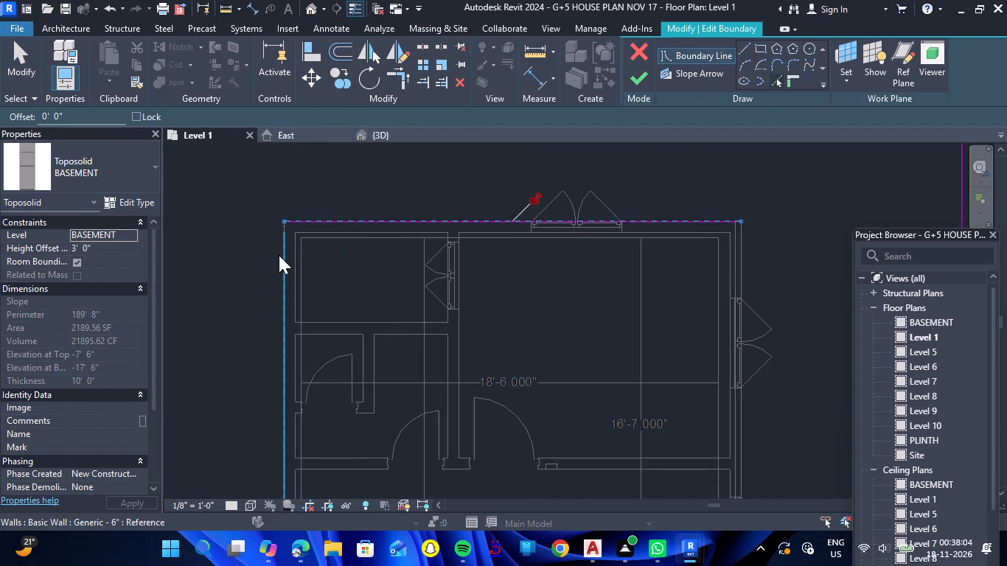
{"action": "left_click", "coordinate": [745, 270]}
{"action": "scroll", "coordinate": [768, 240], "scroll_direction": "down", "scroll_amount": 5}
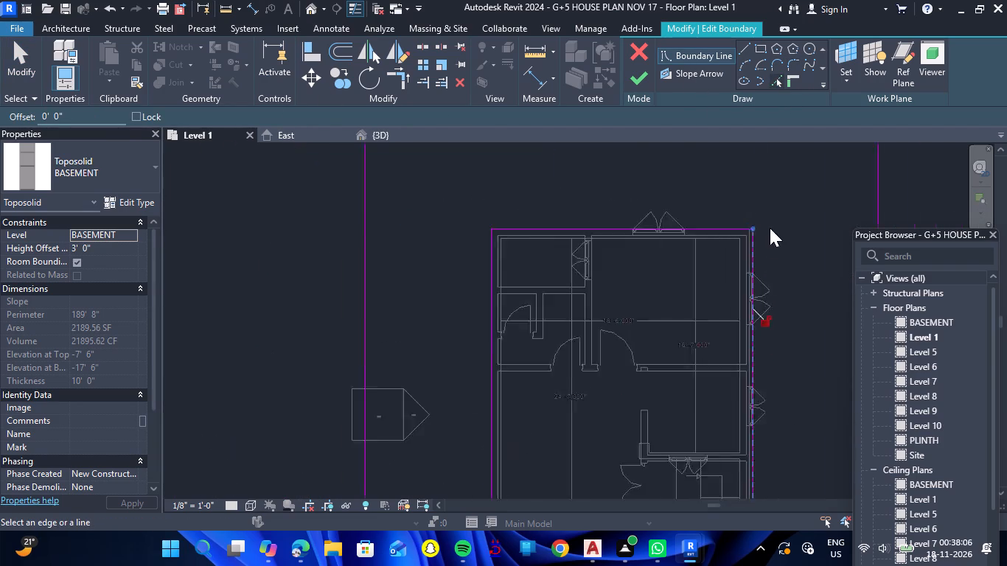
{"action": "scroll", "coordinate": [770, 228], "scroll_direction": "down", "scroll_amount": 3}
{"action": "scroll", "coordinate": [736, 328], "scroll_direction": "down", "scroll_amount": 4}
{"action": "scroll", "coordinate": [735, 430], "scroll_direction": "up", "scroll_amount": 8}
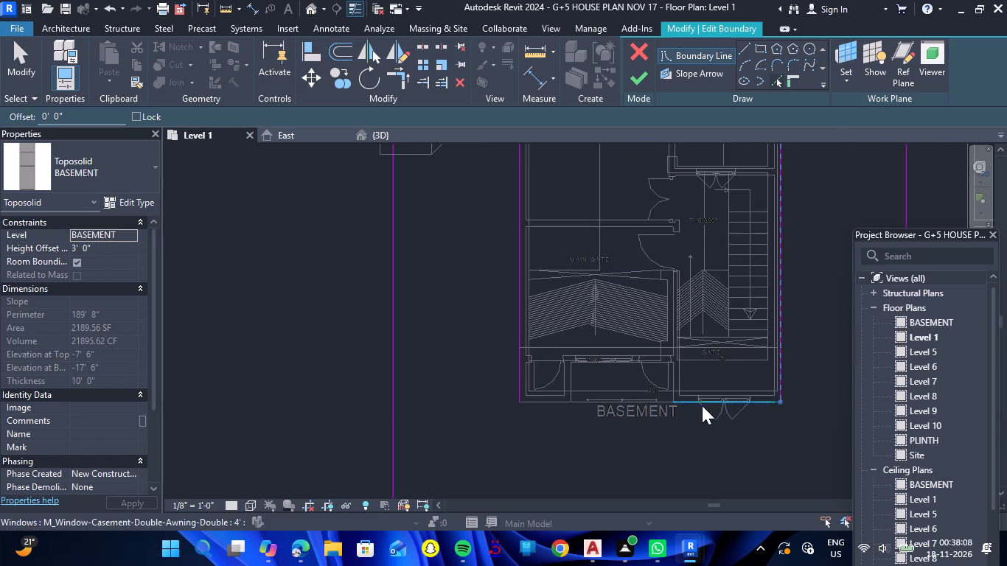
{"action": "scroll", "coordinate": [687, 401], "scroll_direction": "up", "scroll_amount": 6}
{"action": "left_click", "coordinate": [633, 407]}
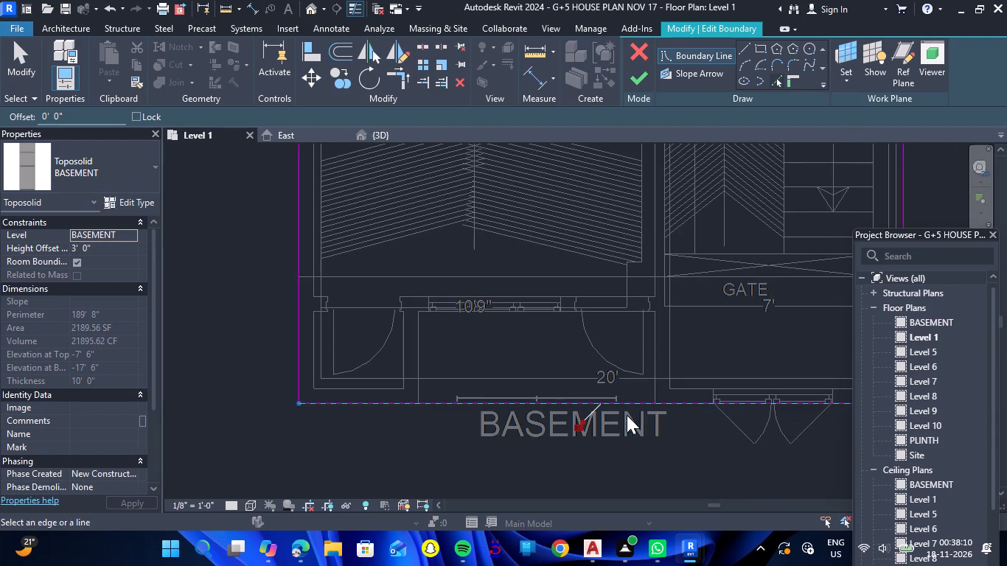
Set the BASEMENT toposolid's height offset to 1' and finish the boundary edit that cuts out the house footprint.
{"action": "scroll", "coordinate": [636, 407], "scroll_direction": "down", "scroll_amount": 6}
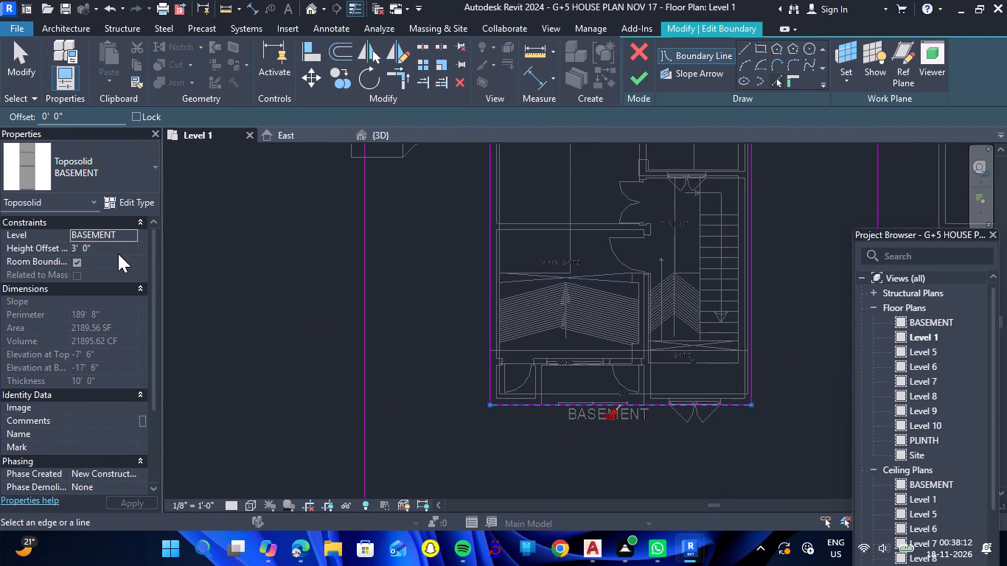
{"action": "left_click", "coordinate": [118, 254]}
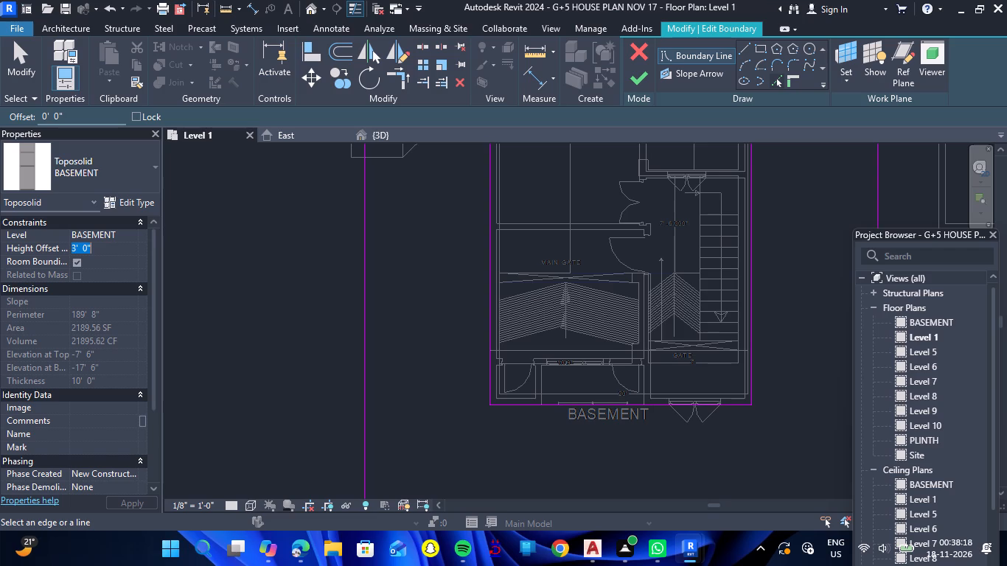
{"action": "type", "text": "1'"}
{"action": "key", "text": "Return"}
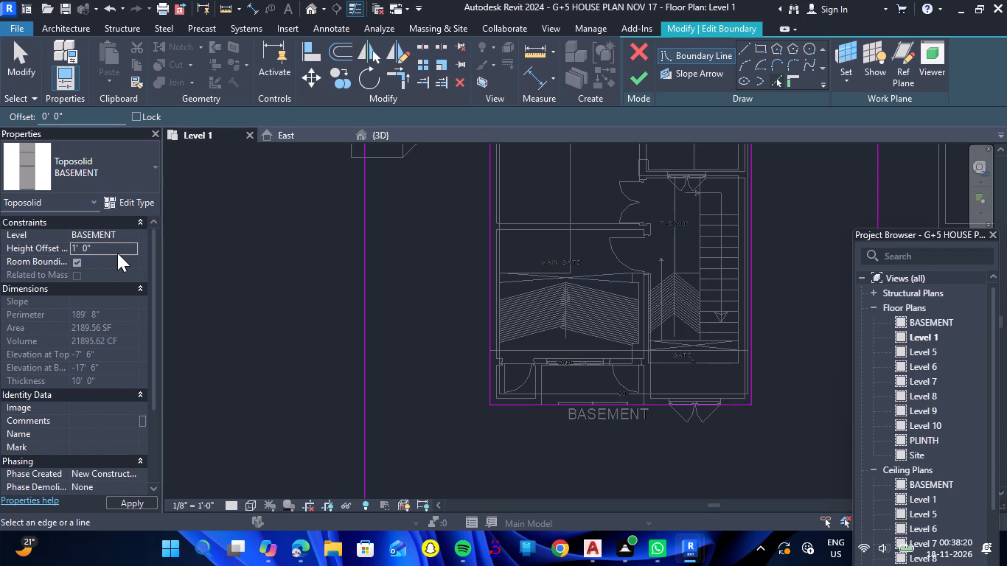
{"action": "left_click", "coordinate": [635, 79]}
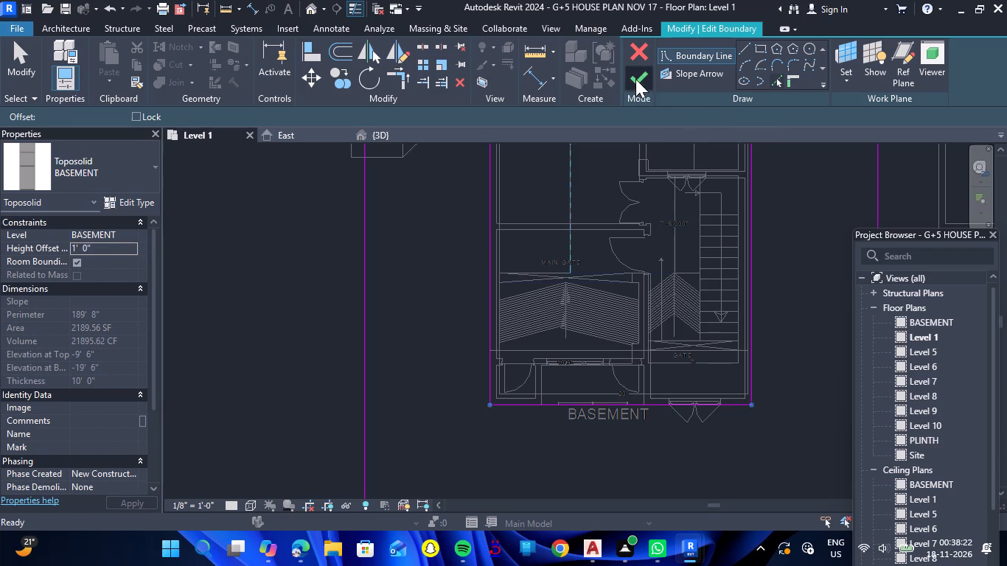
Examine in 3D how the cut toposolid meets the base of the house, especially along the front wall.
{"action": "left_click", "coordinate": [369, 135]}
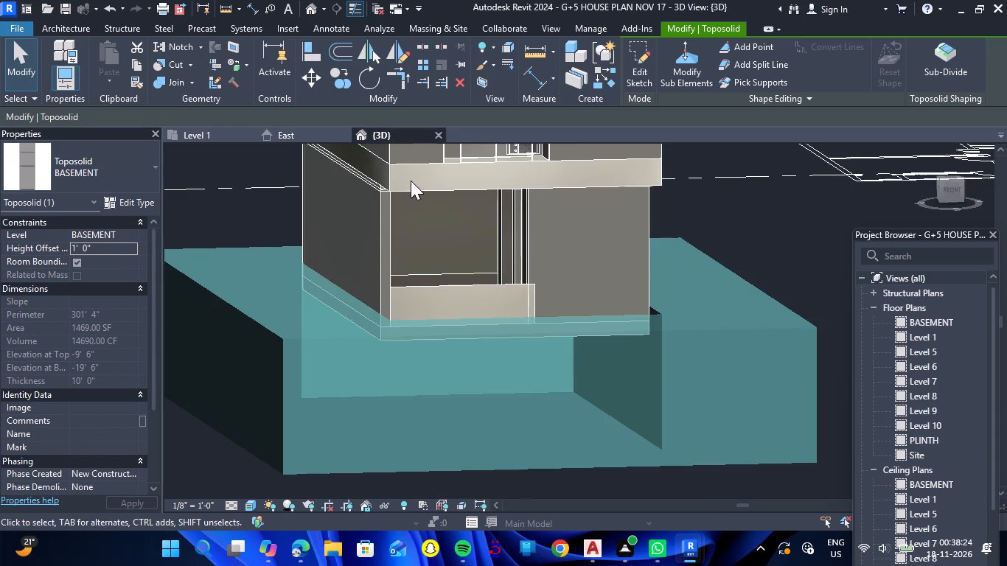
{"action": "scroll", "coordinate": [562, 290], "scroll_direction": "down", "scroll_amount": 3}
{"action": "left_click", "coordinate": [804, 281]}
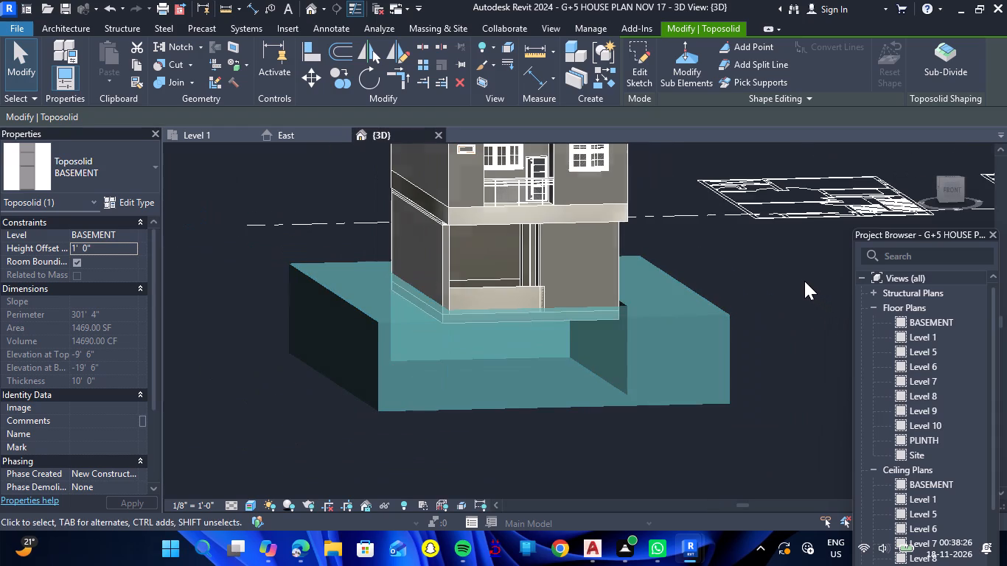
{"action": "right_click_drag", "start_coordinate": [770, 287], "coordinate": [746, 345], "text": "shift"}
{"action": "left_click_drag", "start_coordinate": [770, 287], "coordinate": [746, 345], "text": "shift"}
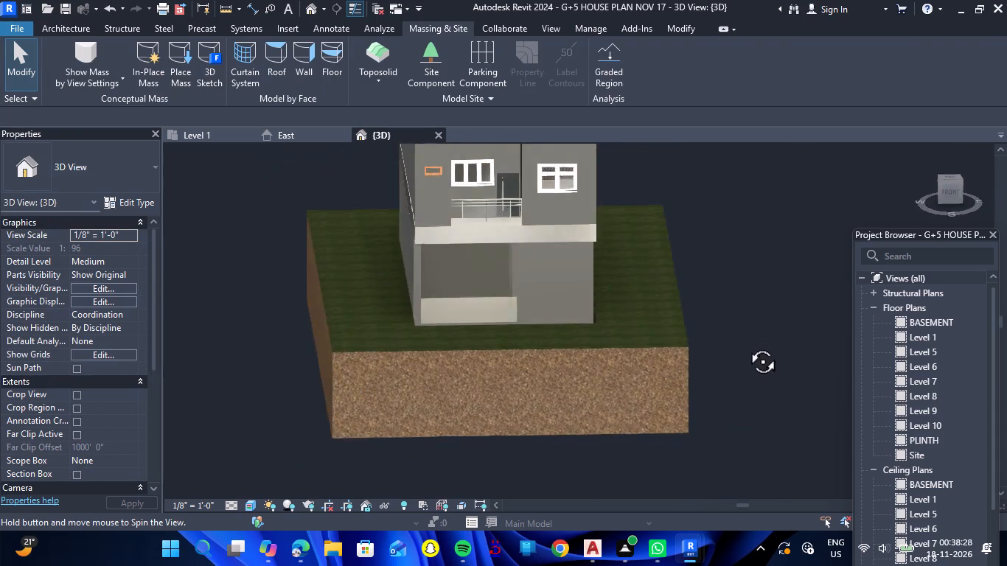
{"action": "right_click_drag", "start_coordinate": [746, 345], "coordinate": [764, 412], "text": "shift"}
{"action": "left_click_drag", "start_coordinate": [746, 345], "coordinate": [764, 412], "text": "shift"}
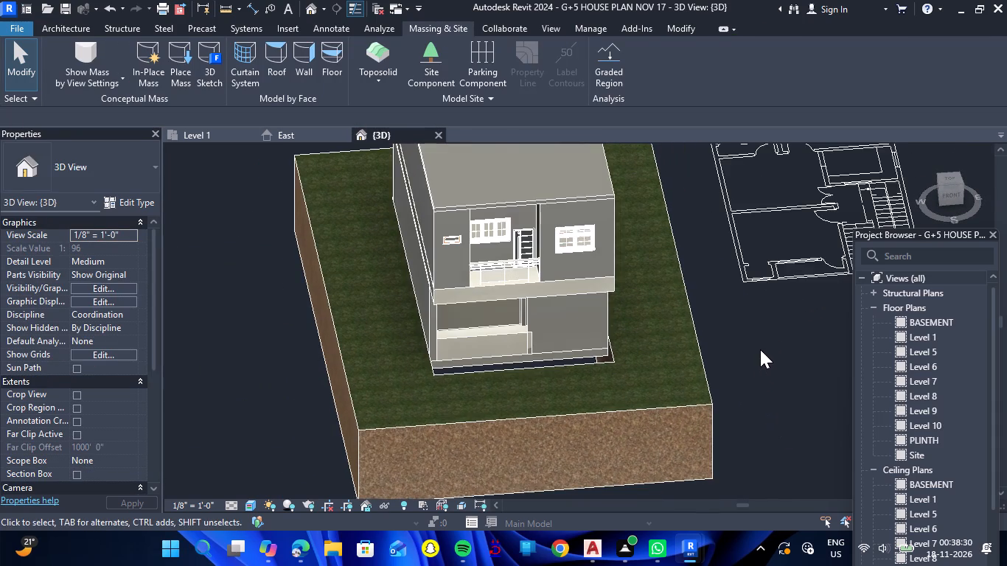
{"action": "scroll", "coordinate": [760, 349], "scroll_direction": "down", "scroll_amount": 5}
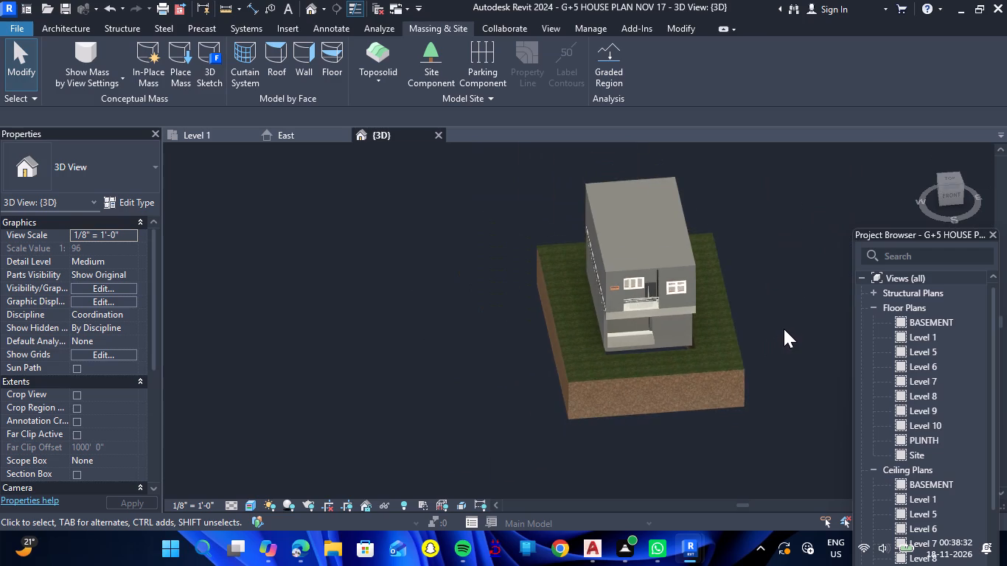
{"action": "left_click_drag", "start_coordinate": [783, 340], "coordinate": [773, 402]}
{"action": "right_click_drag", "start_coordinate": [783, 340], "coordinate": [773, 402]}
{"action": "scroll", "coordinate": [670, 356], "scroll_direction": "up", "scroll_amount": 7}
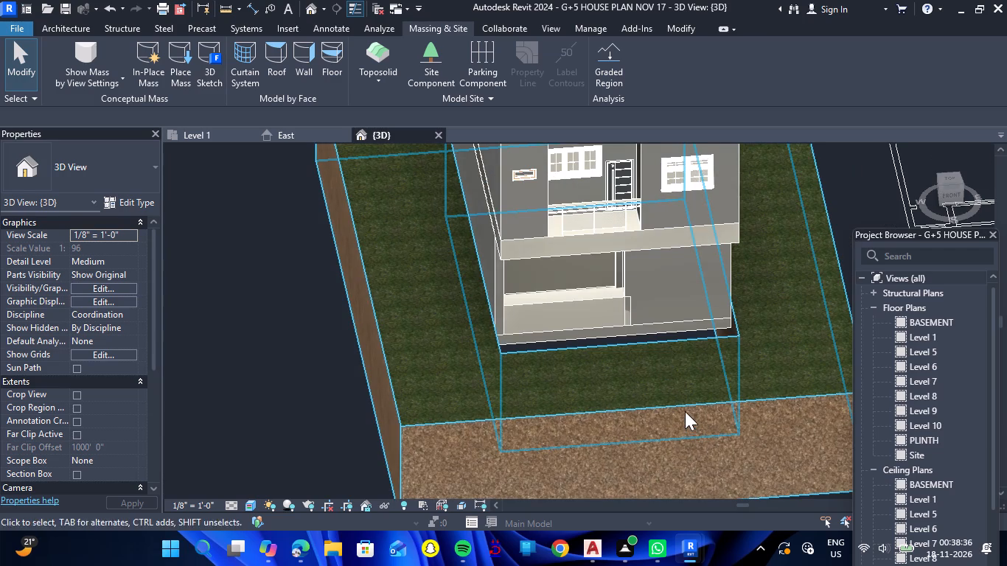
Reopen the toposolid's boundary in the Level 1 plan and nudge the inner loop's south line about 7" north toward the house wall.
{"action": "left_click", "coordinate": [683, 411]}
{"action": "left_click", "coordinate": [683, 411]}
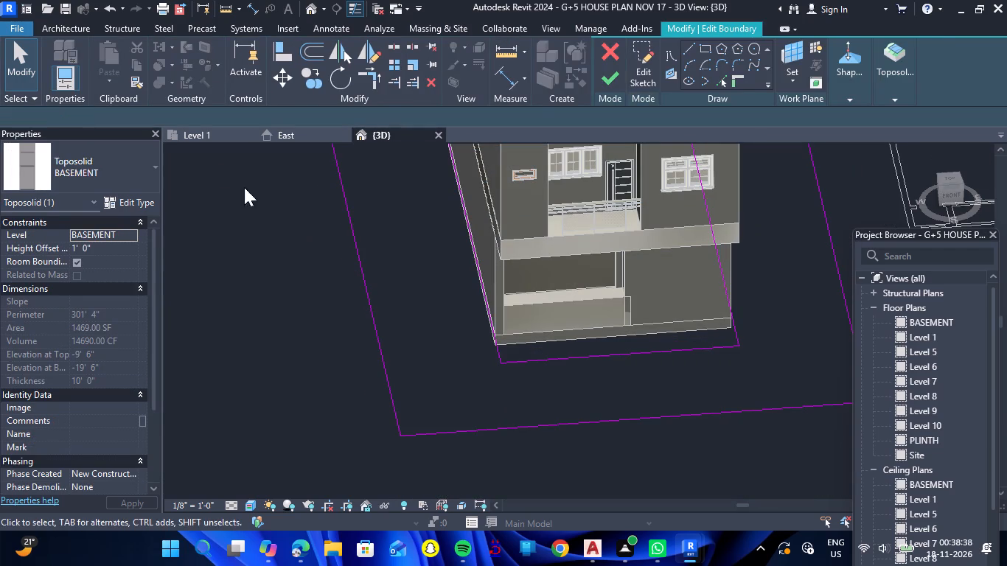
{"action": "left_click", "coordinate": [205, 136]}
{"action": "scroll", "coordinate": [534, 407], "scroll_direction": "up", "scroll_amount": 3}
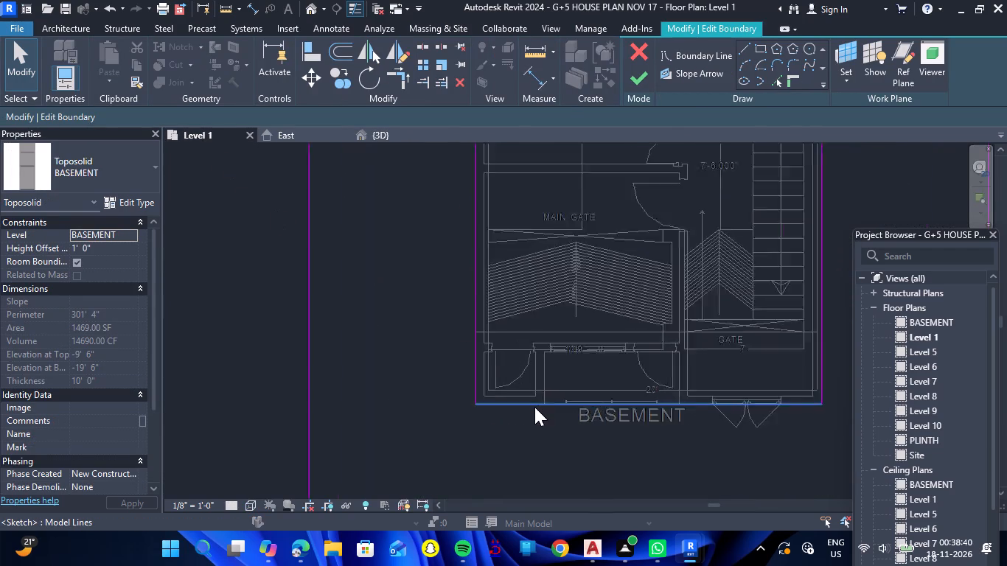
{"action": "scroll", "coordinate": [534, 407], "scroll_direction": "up", "scroll_amount": 3}
{"action": "left_click", "coordinate": [534, 401]}
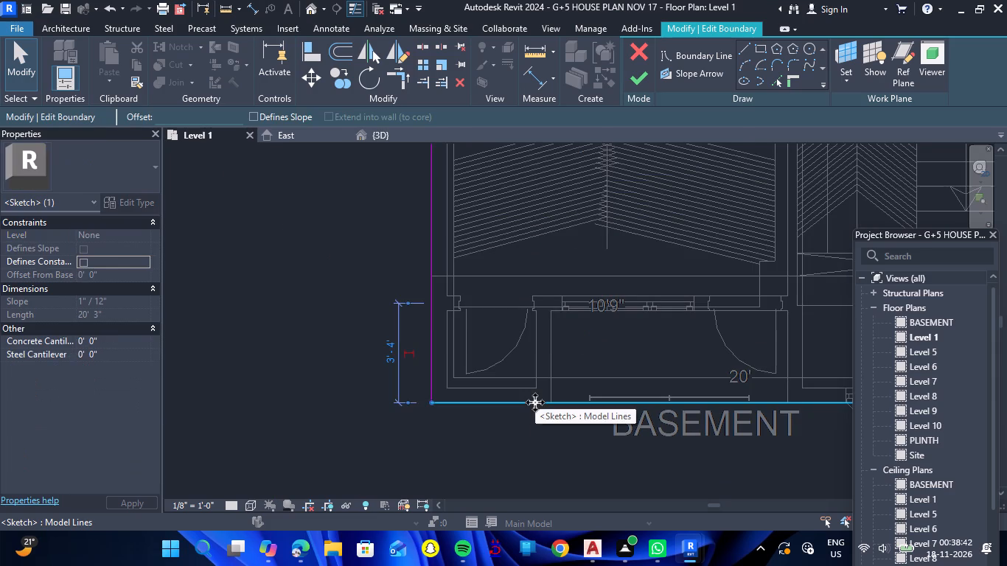
{"action": "key", "text": "Up"}
{"action": "key", "text": "Up"}
{"action": "key", "text": "Up"}
{"action": "key", "text": "Up"}
{"action": "key", "text": "Up"}
{"action": "key", "text": "Up"}
{"action": "key", "text": "Up"}
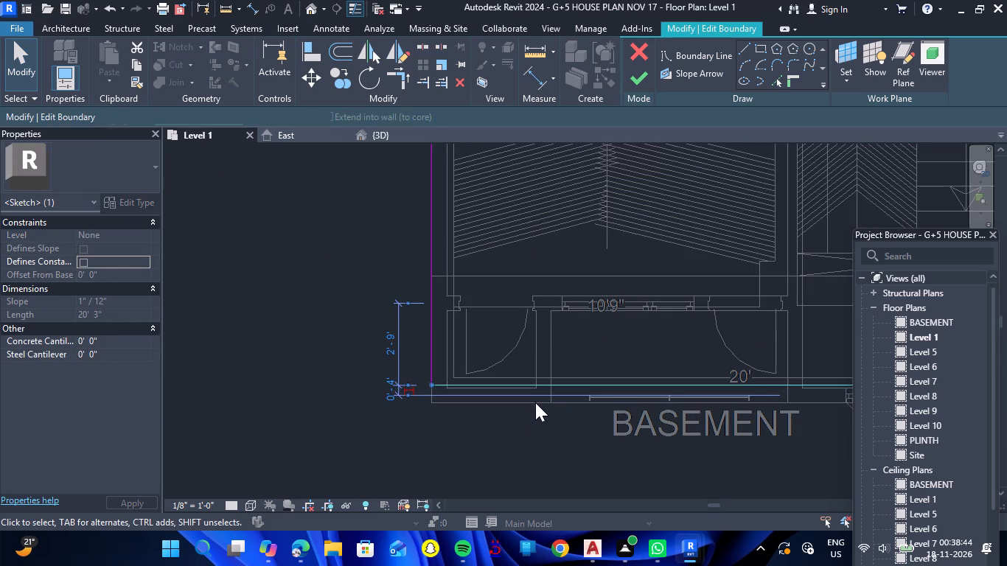
{"action": "key", "text": "Up"}
{"action": "key", "text": "Down"}
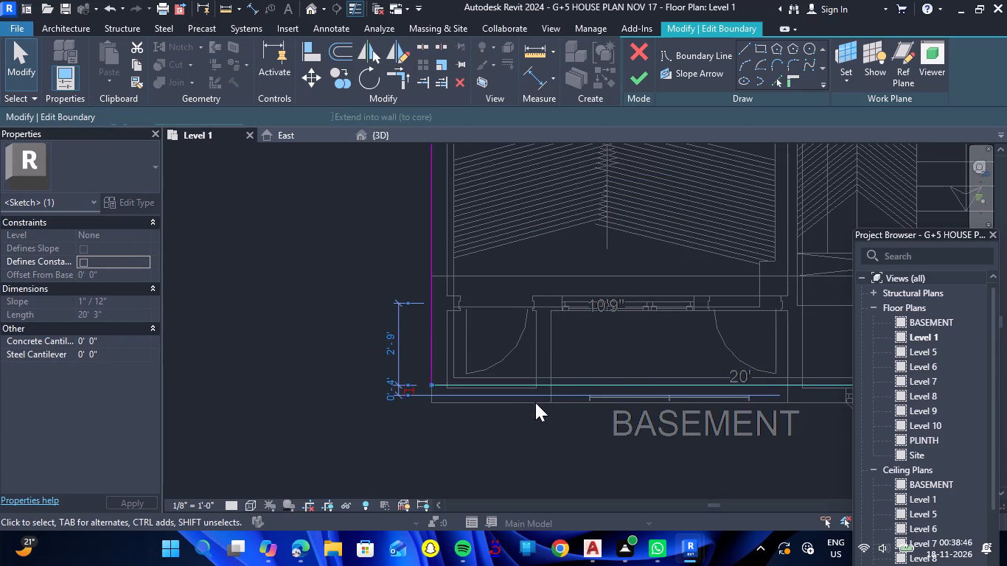
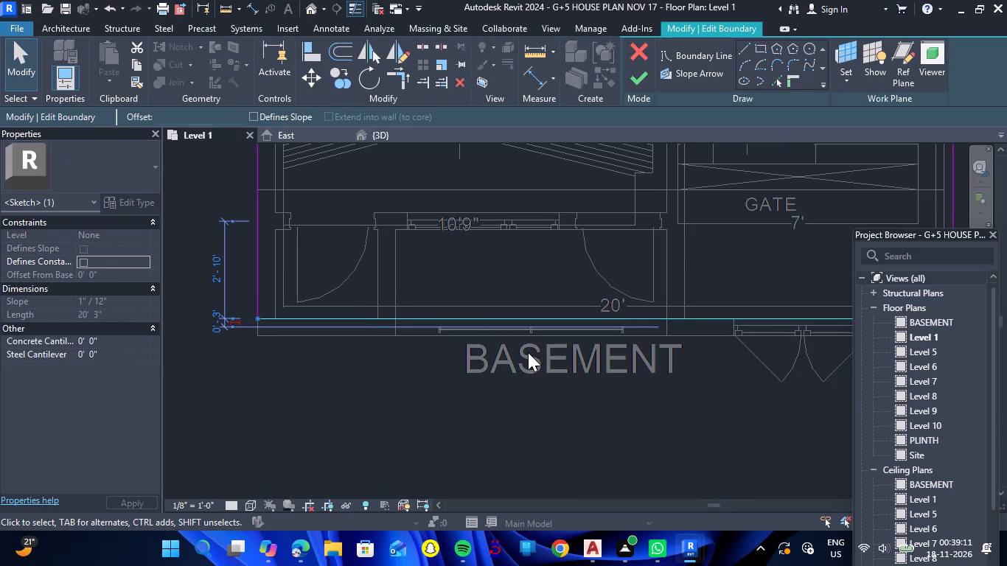
Nudge the inner boundary loop's south line about 3" further north, toward the inside of the house footprint.
{"action": "key", "text": "Up"}
{"action": "key", "text": "Up"}
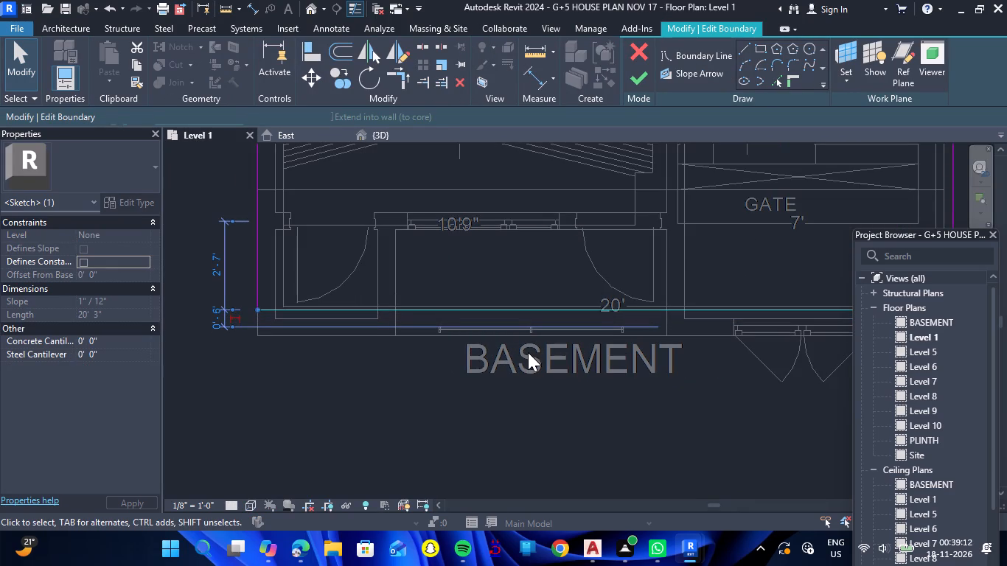
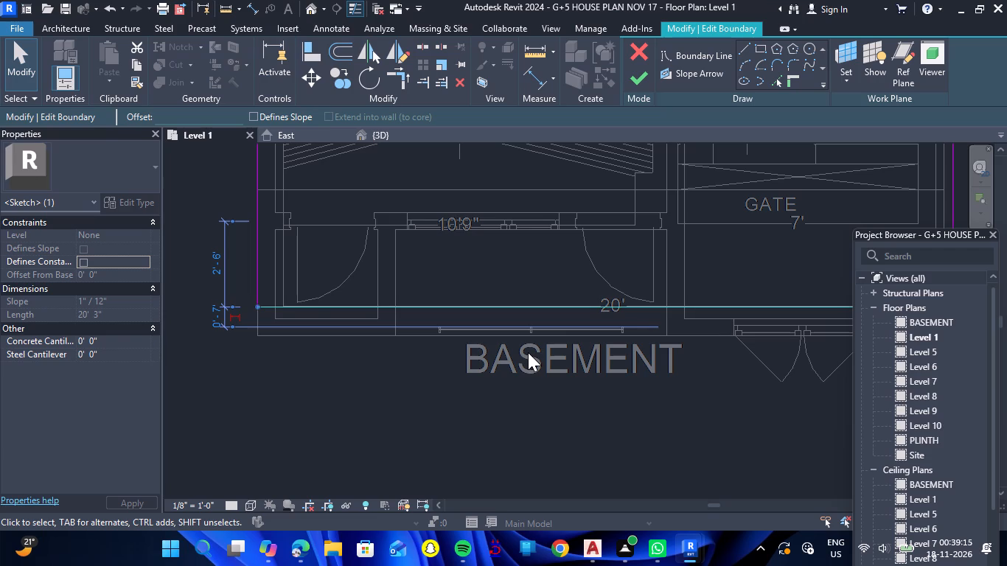
Nudge the inner boundary loop's south line to about 8" from the front wall line and finish the boundary sketch.
{"action": "key", "text": "Up"}
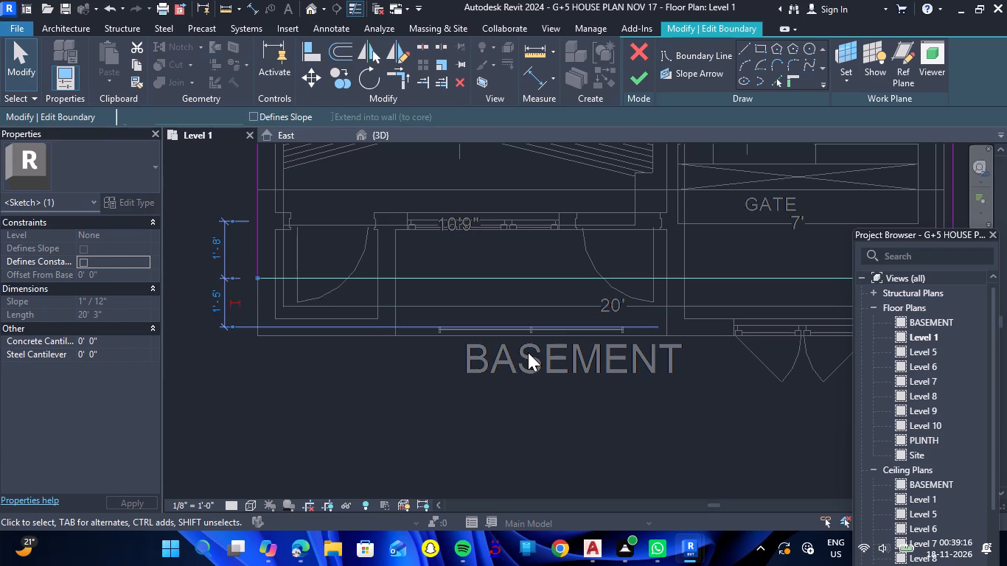
{"action": "key", "text": "Down"}
{"action": "key", "text": "Down"}
{"action": "key", "text": "Down"}
{"action": "key", "text": "Down"}
{"action": "key", "text": "Down"}
{"action": "key", "text": "Down"}
{"action": "key", "text": "Down"}
{"action": "key", "text": "Down"}
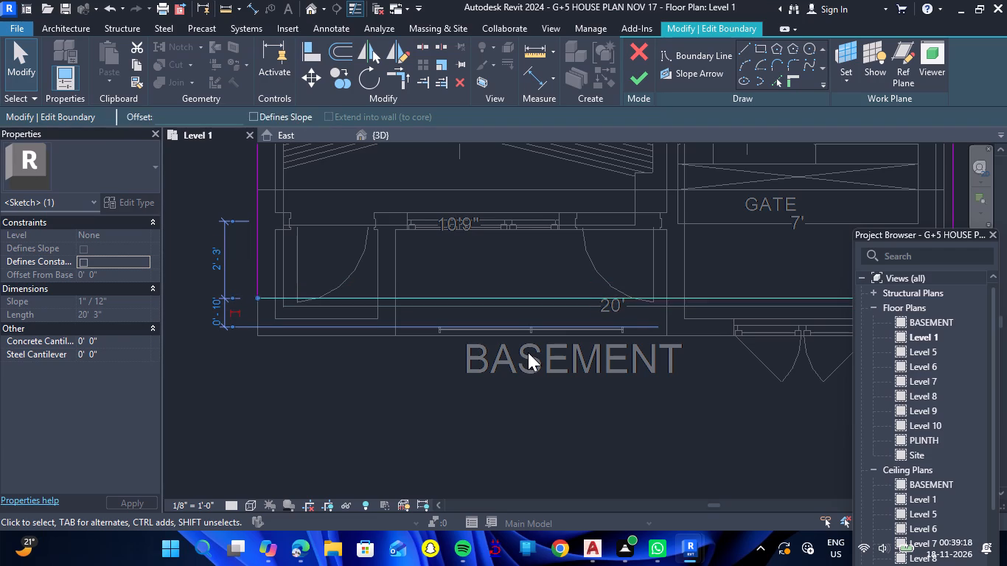
{"action": "key", "text": "Down"}
{"action": "key", "text": "Down"}
{"action": "key", "text": "Up"}
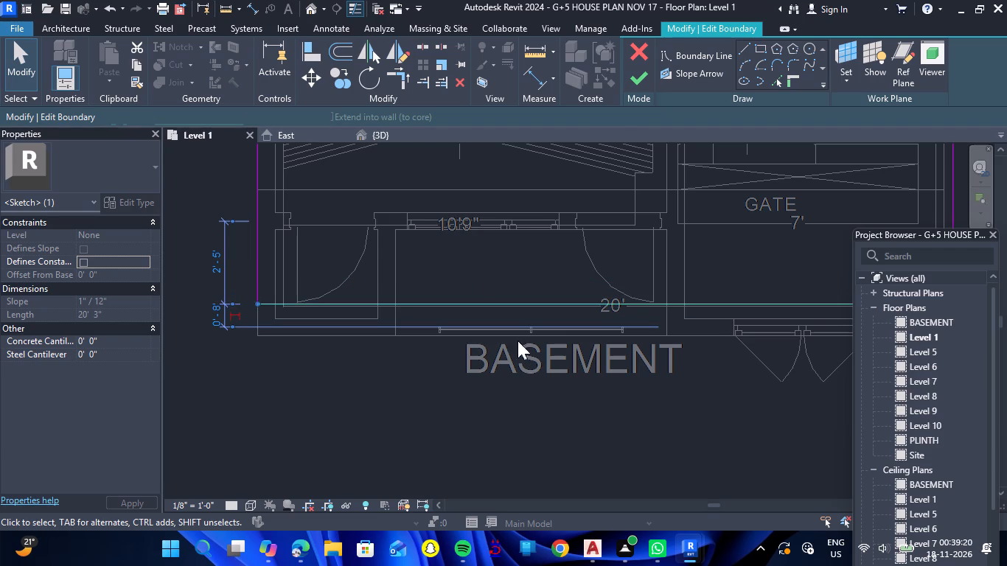
{"action": "left_click", "coordinate": [635, 83]}
Examine in 3D, from the front and from above, how the toposolid cutout fits the house's front edge.
{"action": "left_click", "coordinate": [377, 133]}
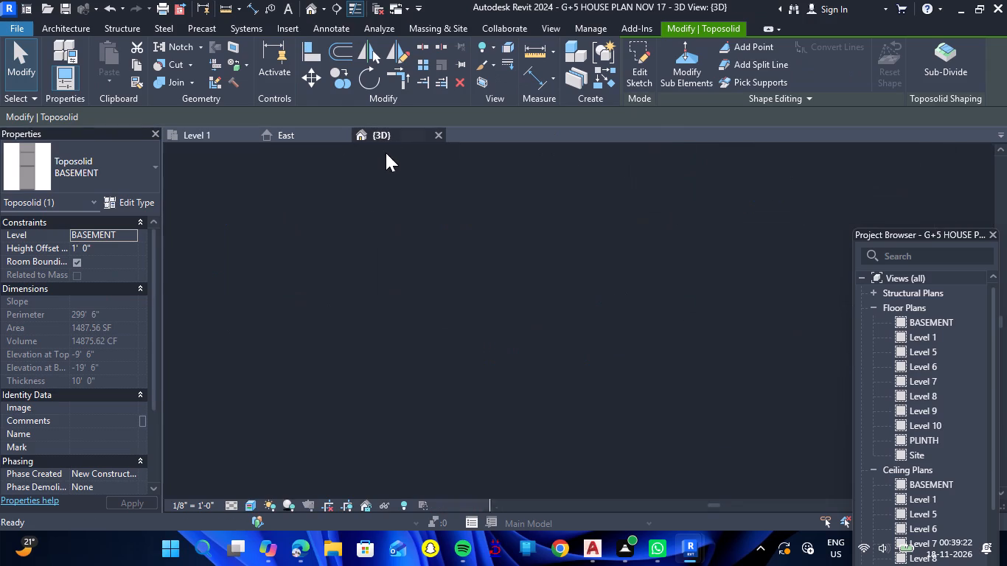
{"action": "left_click", "coordinate": [374, 306]}
{"action": "scroll", "coordinate": [604, 332], "scroll_direction": "down", "scroll_amount": 2}
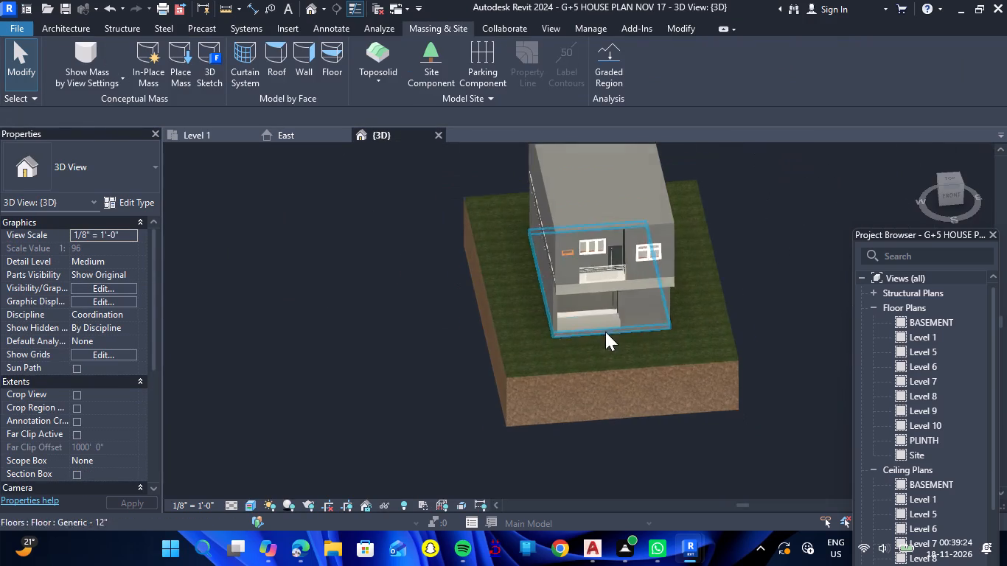
{"action": "scroll", "coordinate": [681, 338], "scroll_direction": "up", "scroll_amount": 8}
{"action": "scroll", "coordinate": [587, 322], "scroll_direction": "up", "scroll_amount": 5}
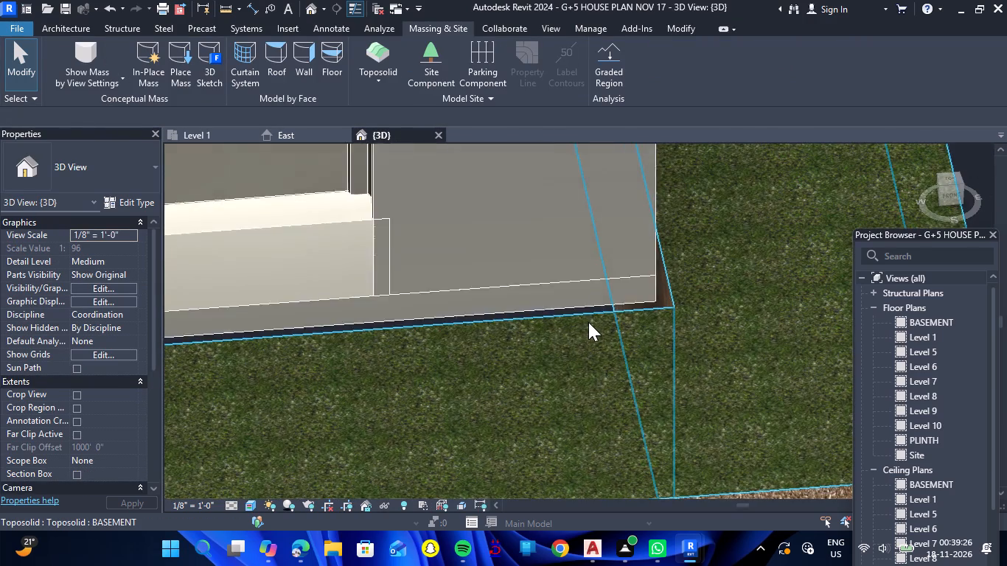
{"action": "scroll", "coordinate": [588, 321], "scroll_direction": "down", "scroll_amount": 5}
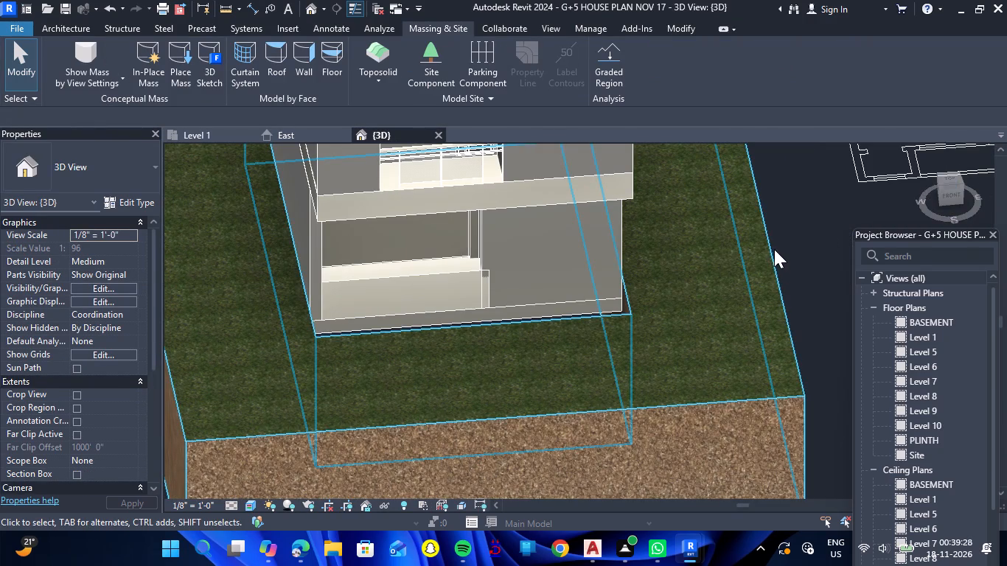
{"action": "left_click_drag", "start_coordinate": [795, 241], "coordinate": [762, 310], "text": "shift"}
{"action": "right_click_drag", "start_coordinate": [795, 241], "coordinate": [762, 310], "text": "shift"}
{"action": "scroll", "coordinate": [762, 302], "scroll_direction": "down", "scroll_amount": 7}
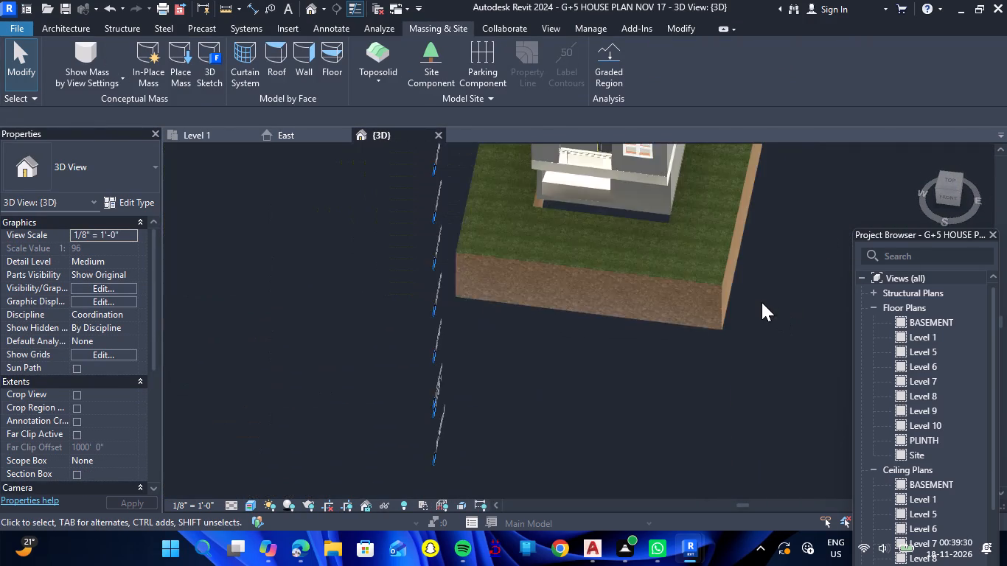
{"action": "scroll", "coordinate": [762, 307], "scroll_direction": "down", "scroll_amount": 4}
{"action": "double_click", "coordinate": [957, 179]}
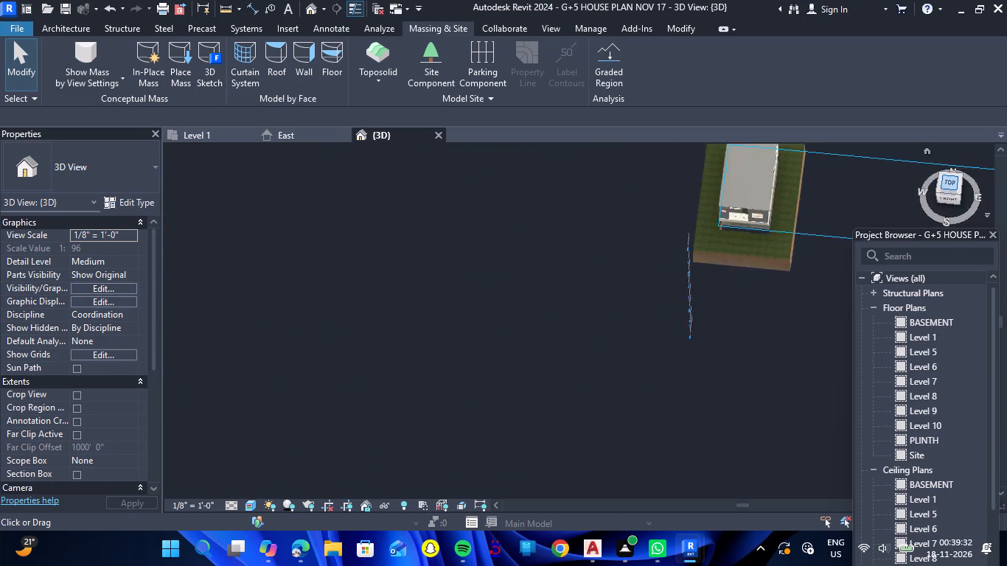
{"action": "scroll", "coordinate": [459, 354], "scroll_direction": "up", "scroll_amount": 8}
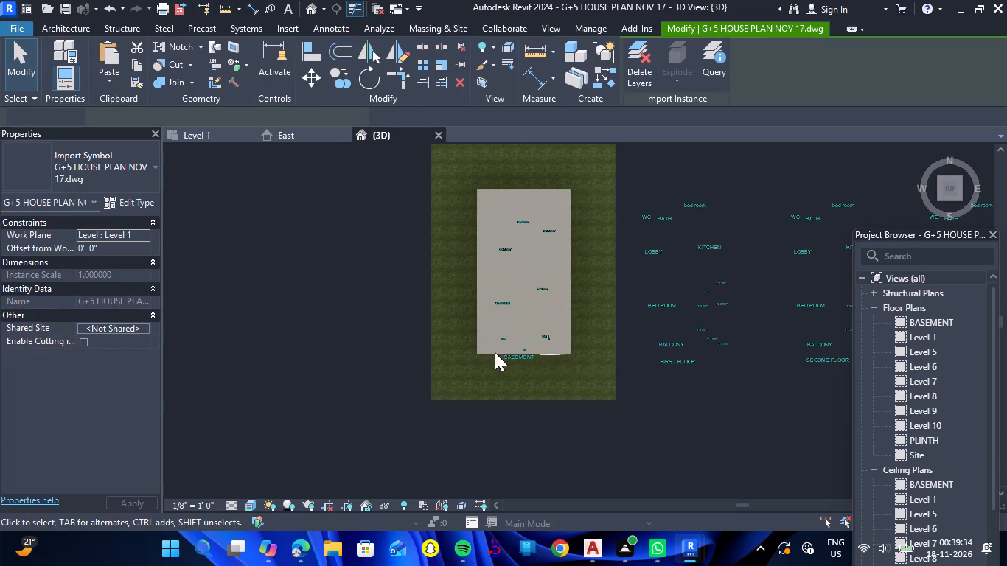
{"action": "scroll", "coordinate": [503, 362], "scroll_direction": "up", "scroll_amount": 12}
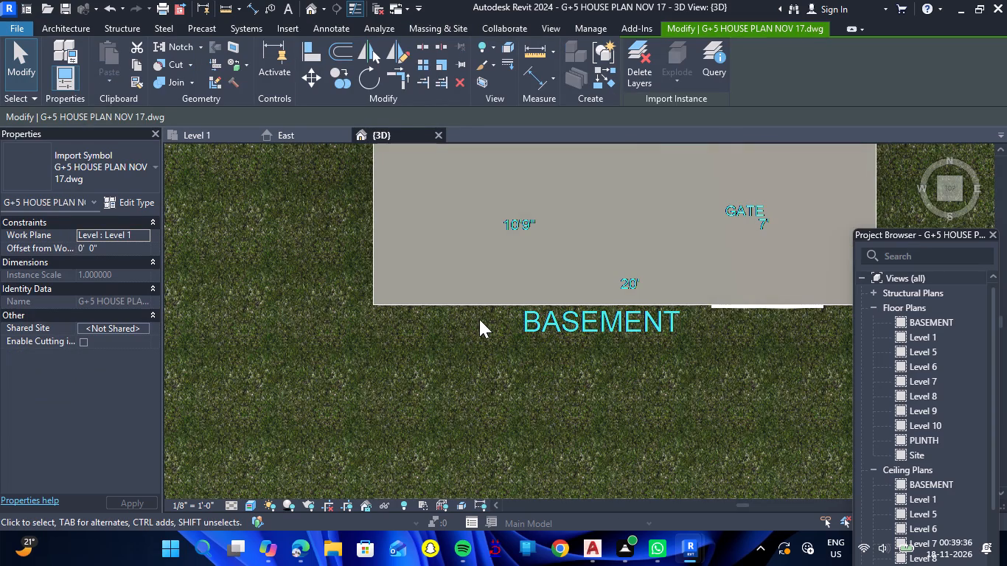
{"action": "scroll", "coordinate": [486, 307], "scroll_direction": "down", "scroll_amount": 7}
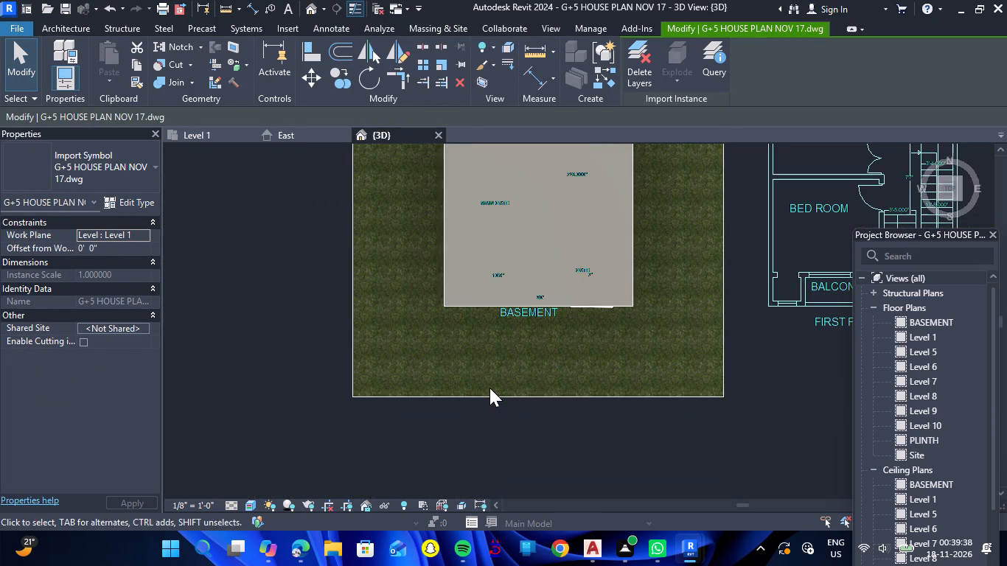
Open the BASEMENT toposolid's boundary for editing in the 3D top view and set the visual style to Wireframe.
{"action": "double_click", "coordinate": [489, 393]}
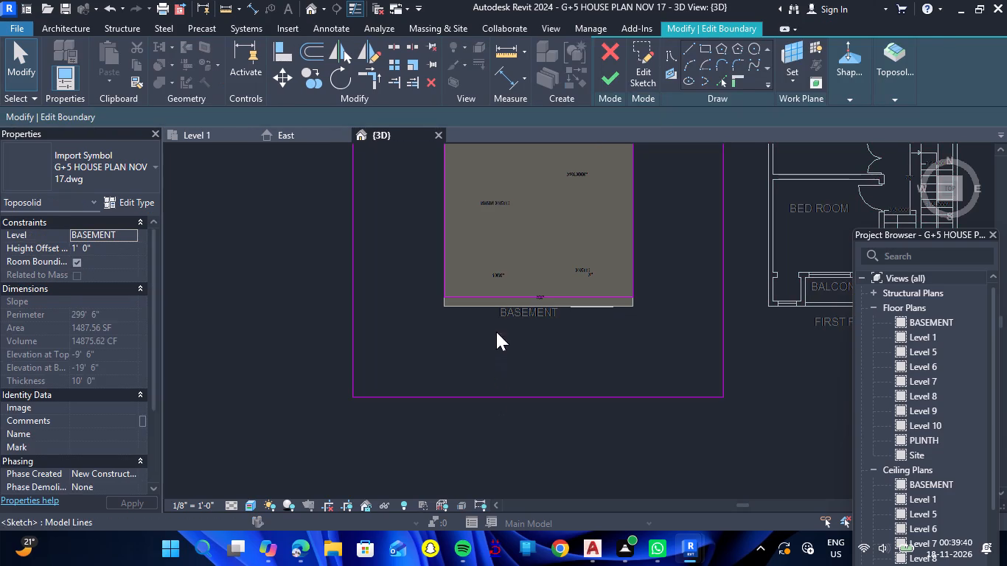
{"action": "scroll", "coordinate": [501, 282], "scroll_direction": "down", "scroll_amount": 8}
{"action": "scroll", "coordinate": [493, 159], "scroll_direction": "up", "scroll_amount": 4}
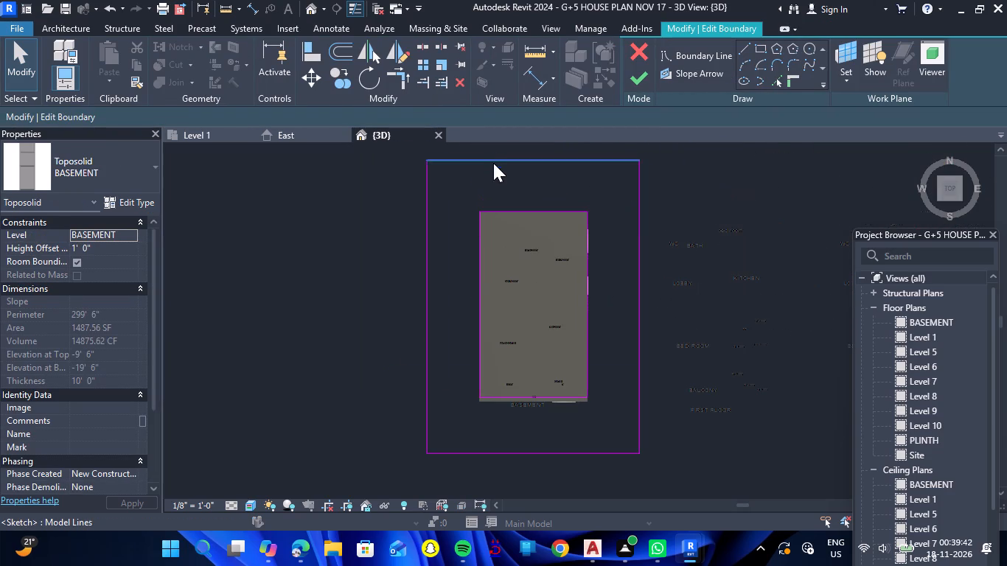
{"action": "left_click", "coordinate": [247, 507]}
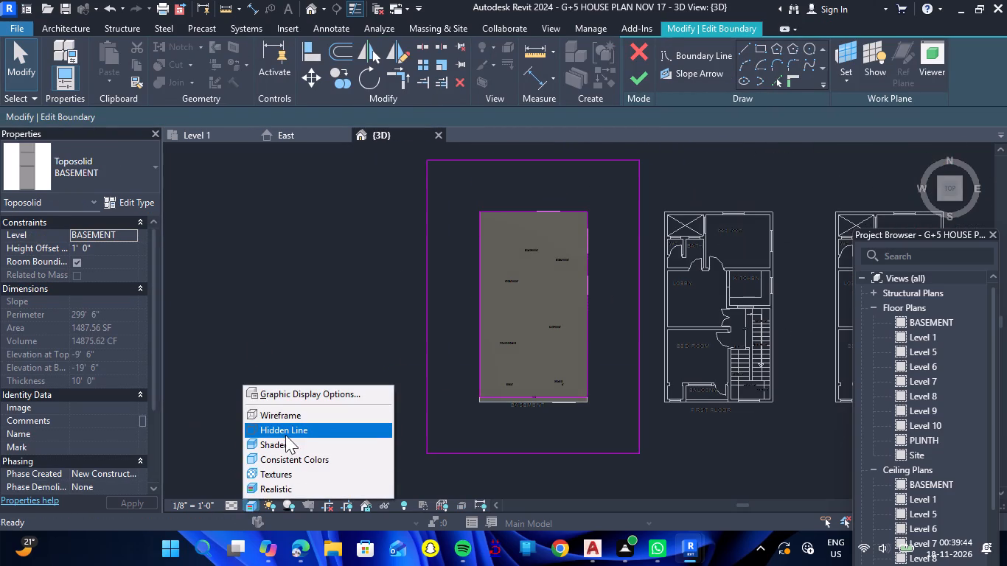
{"action": "left_click", "coordinate": [292, 419]}
Nudge the inner loop's south line north until it is 3'-0" from the front wall line, and finish the boundary sketch.
{"action": "scroll", "coordinate": [498, 424], "scroll_direction": "up", "scroll_amount": 5}
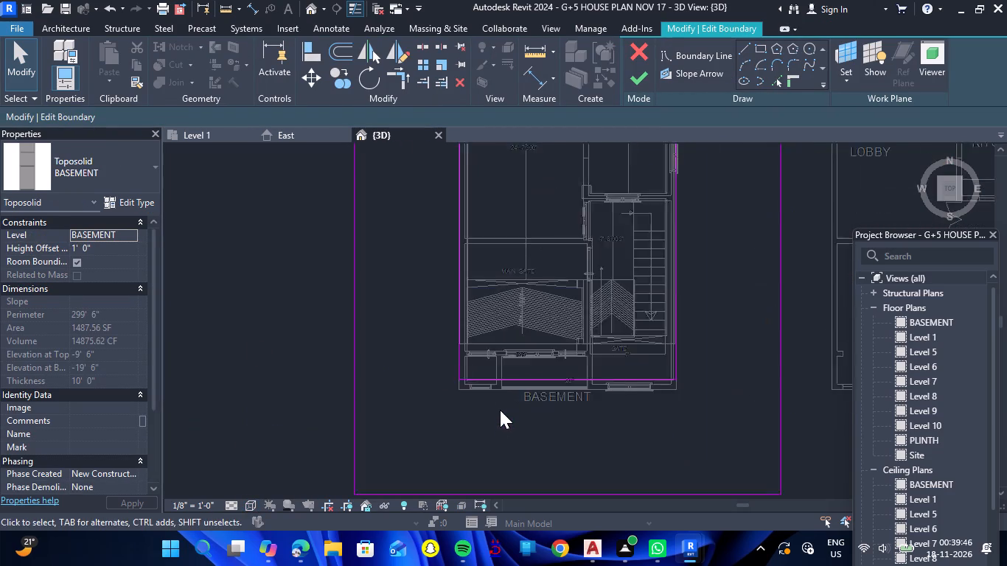
{"action": "scroll", "coordinate": [500, 410], "scroll_direction": "up", "scroll_amount": 3}
{"action": "left_click", "coordinate": [527, 374]}
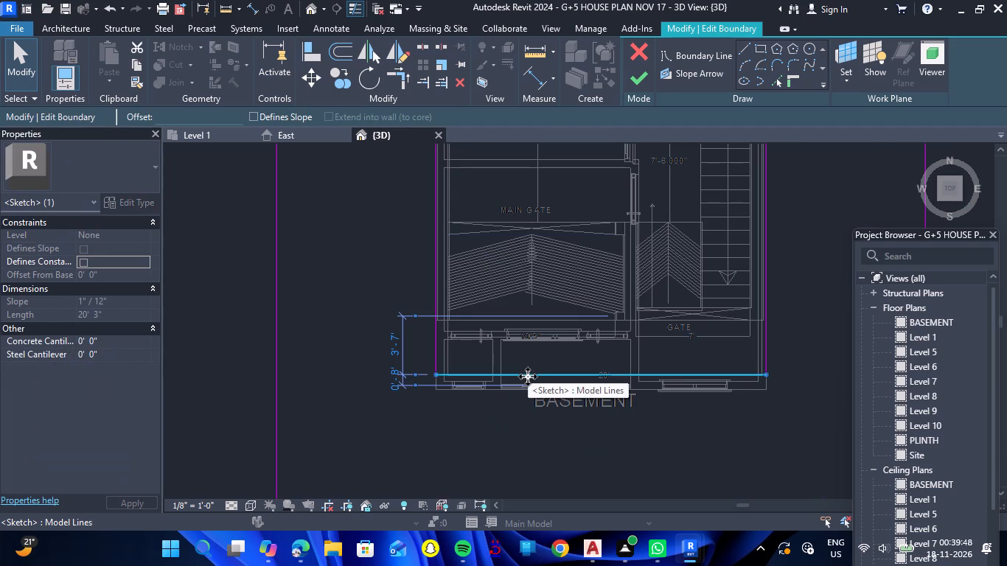
{"action": "key", "text": "Up"}
{"action": "key", "text": "Up"}
{"action": "key", "text": "Up"}
{"action": "key", "text": "Up"}
{"action": "key", "text": "Up"}
{"action": "key", "text": "Up"}
{"action": "key", "text": "Up"}
{"action": "key", "text": "Up"}
{"action": "key", "text": "Up"}
{"action": "key", "text": "Up"}
{"action": "key", "text": "Up"}
{"action": "key", "text": "Up"}
{"action": "key", "text": "Up"}
{"action": "key", "text": "Up"}
{"action": "key", "text": "Up"}
{"action": "key", "text": "Up"}
{"action": "key", "text": "Up"}
{"action": "key", "text": "Up"}
{"action": "key", "text": "Up"}
{"action": "key", "text": "Up"}
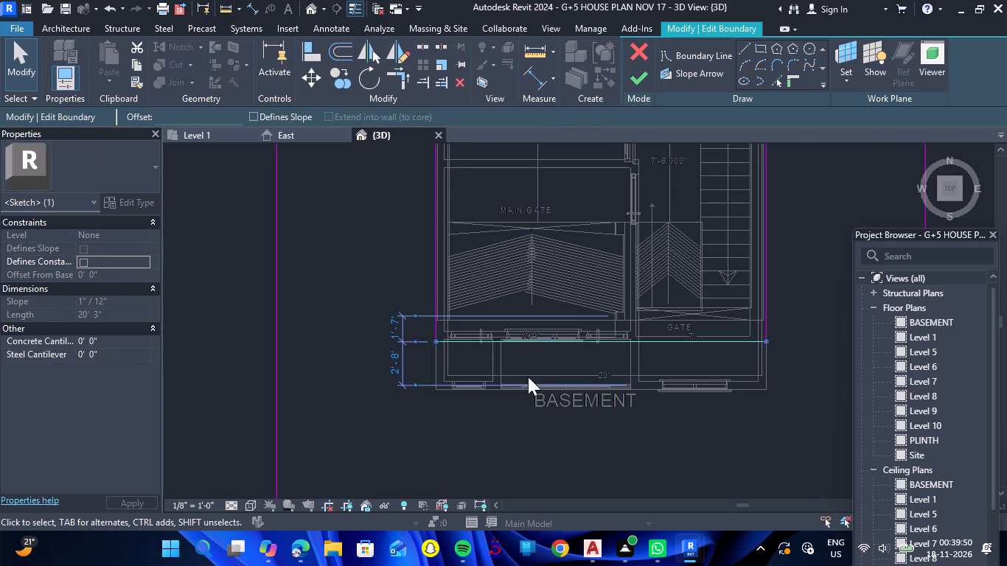
{"action": "key", "text": "Up"}
{"action": "key", "text": "Up"}
{"action": "key", "text": "Down"}
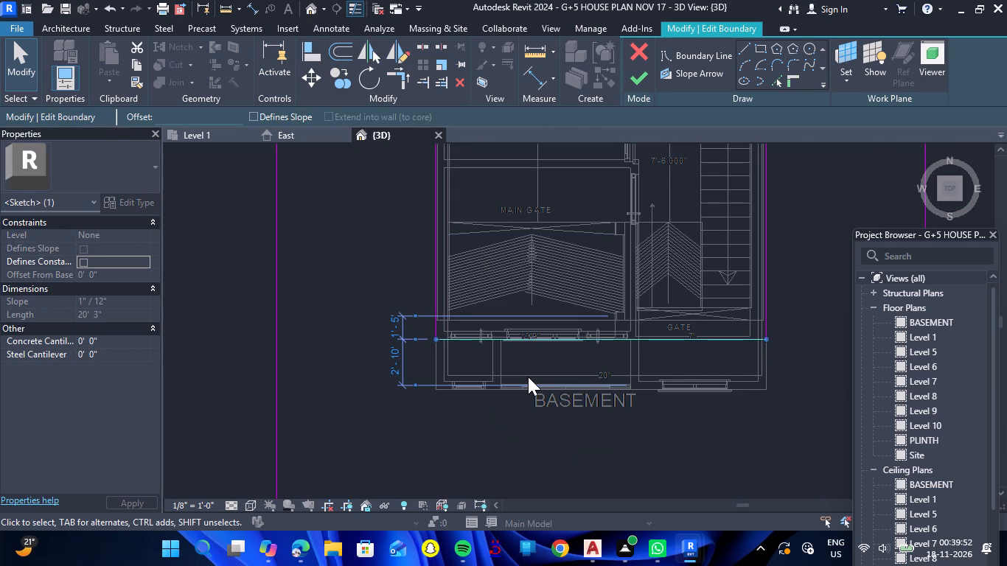
{"action": "key", "text": "Up"}
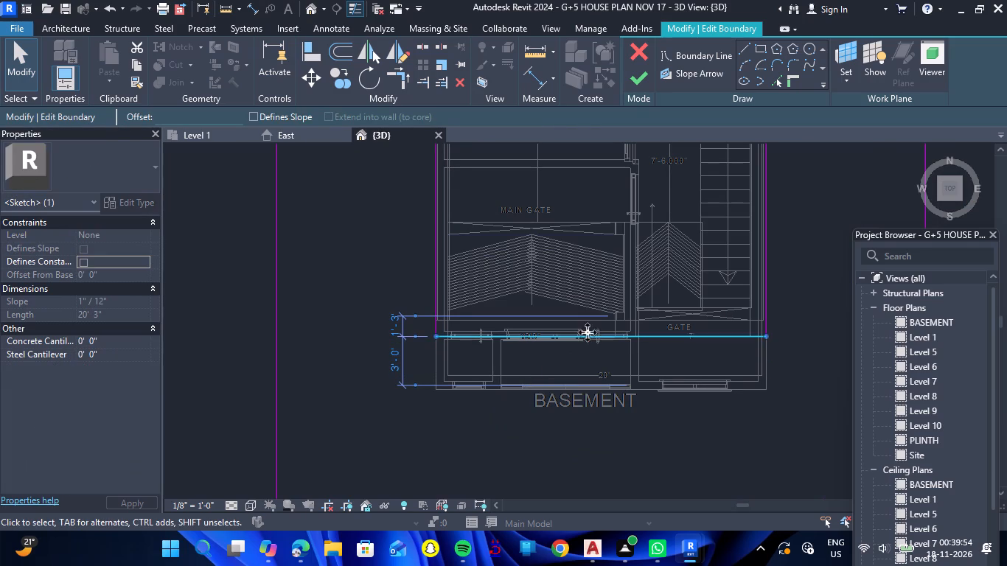
{"action": "left_click", "coordinate": [636, 82]}
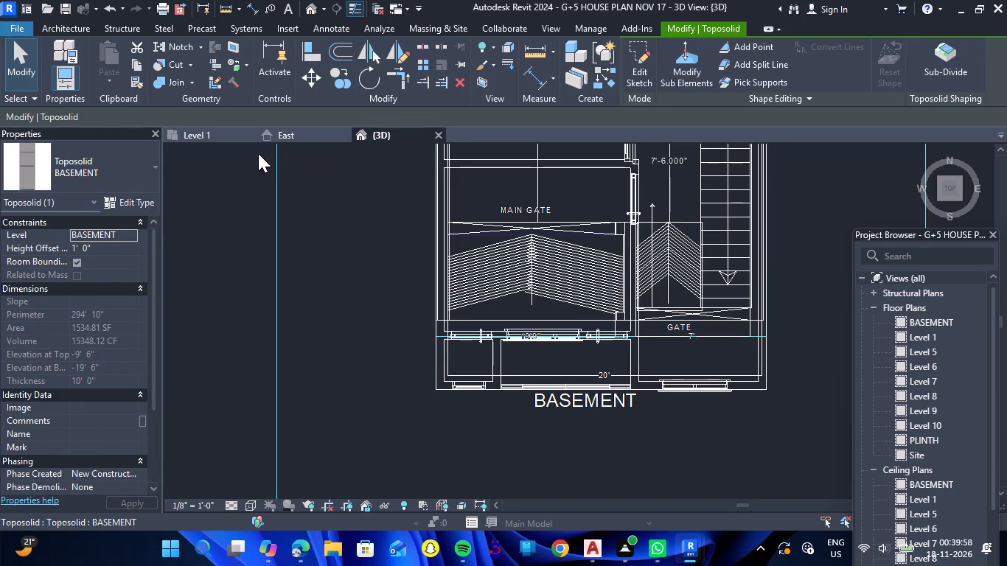
Set the 3D view's visual style back to Realistic.
{"action": "left_click", "coordinate": [254, 498]}
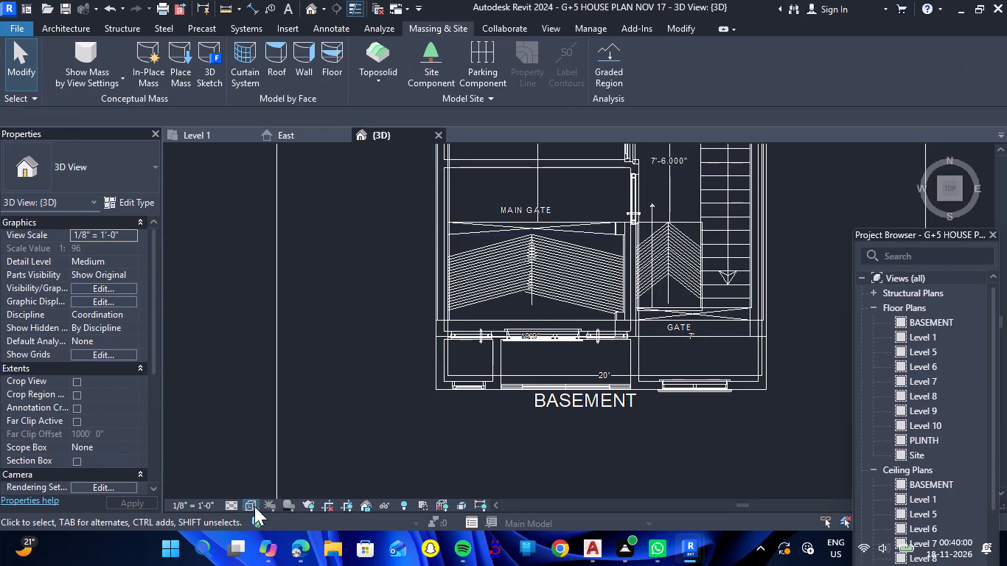
{"action": "left_click", "coordinate": [254, 506]}
{"action": "left_click", "coordinate": [276, 490]}
Examine the toposolid's fit around the house in 3D, from the front and from underneath.
{"action": "scroll", "coordinate": [416, 354], "scroll_direction": "down", "scroll_amount": 8}
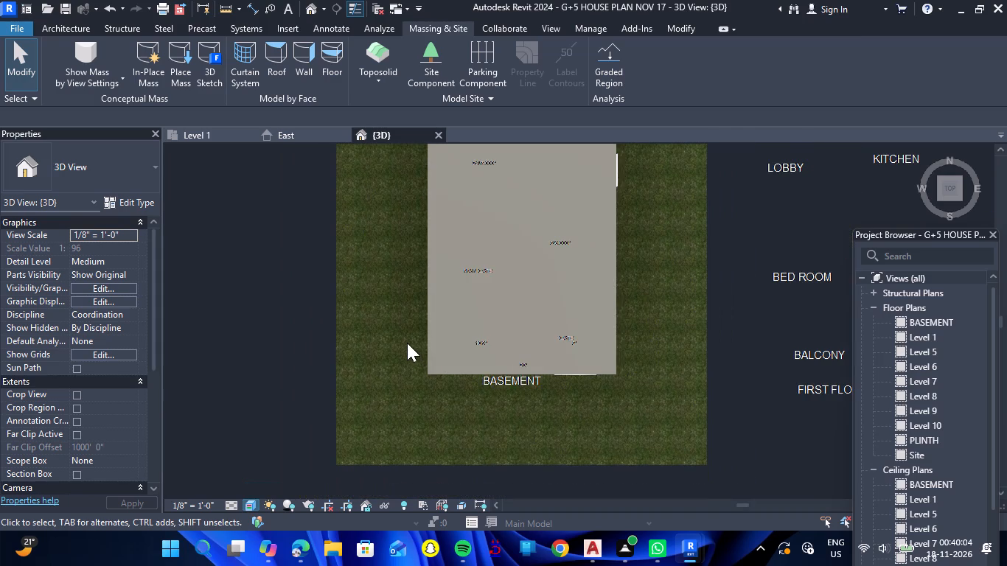
{"action": "scroll", "coordinate": [407, 343], "scroll_direction": "down", "scroll_amount": 1}
{"action": "left_click_drag", "start_coordinate": [425, 434], "coordinate": [453, 277]}
{"action": "right_click_drag", "start_coordinate": [425, 434], "coordinate": [453, 277], "text": "shift"}
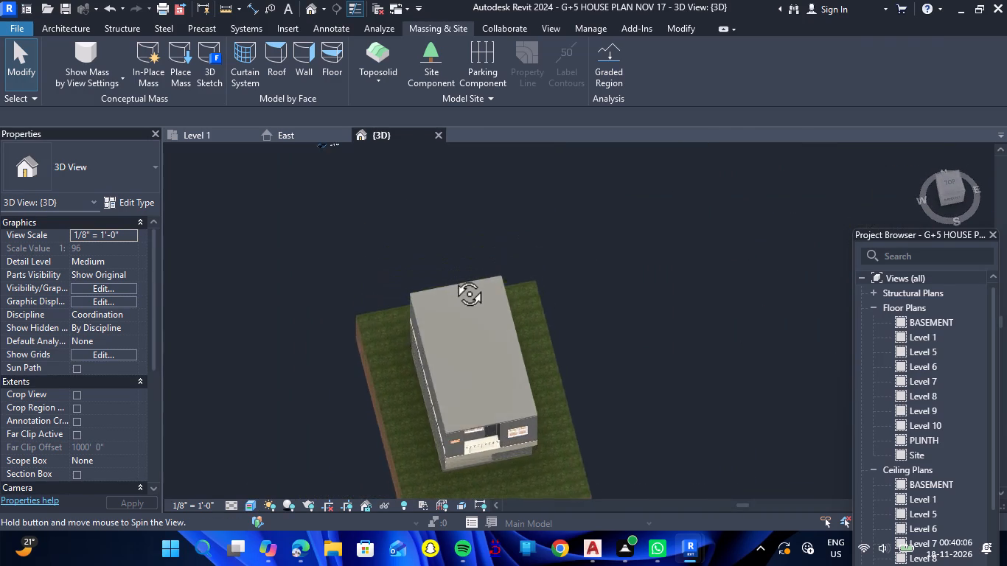
{"action": "left_click_drag", "start_coordinate": [453, 277], "coordinate": [456, 234]}
{"action": "right_click_drag", "start_coordinate": [453, 277], "coordinate": [456, 234], "text": "shift"}
{"action": "scroll", "coordinate": [475, 256], "scroll_direction": "down", "scroll_amount": 7}
{"action": "left_click_drag", "start_coordinate": [487, 380], "coordinate": [484, 338]}
{"action": "right_click_drag", "start_coordinate": [487, 380], "coordinate": [484, 338], "text": "shift"}
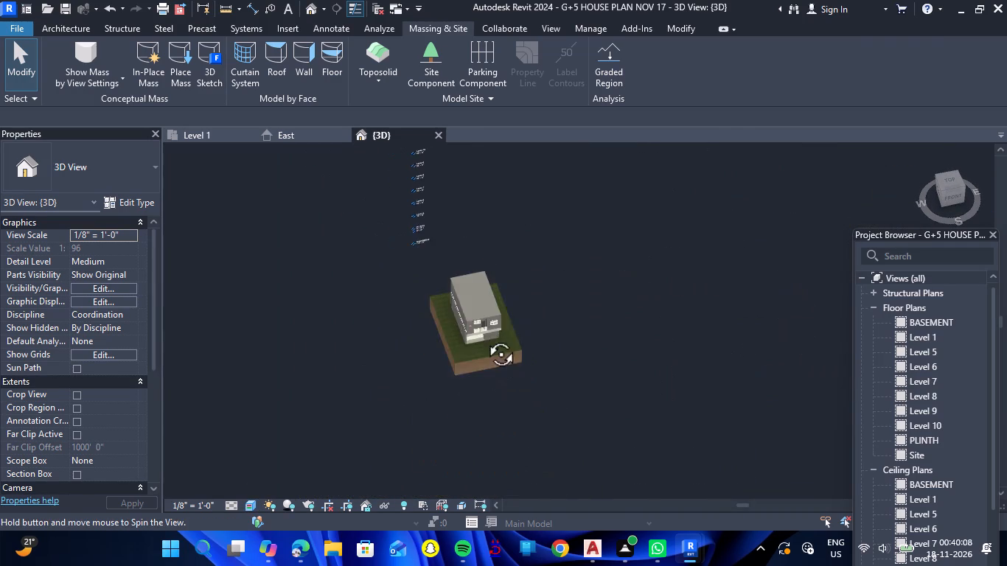
{"action": "left_click_drag", "start_coordinate": [484, 338], "coordinate": [484, 271]}
{"action": "right_click_drag", "start_coordinate": [484, 338], "coordinate": [484, 271], "text": "shift"}
{"action": "scroll", "coordinate": [459, 331], "scroll_direction": "up", "scroll_amount": 8}
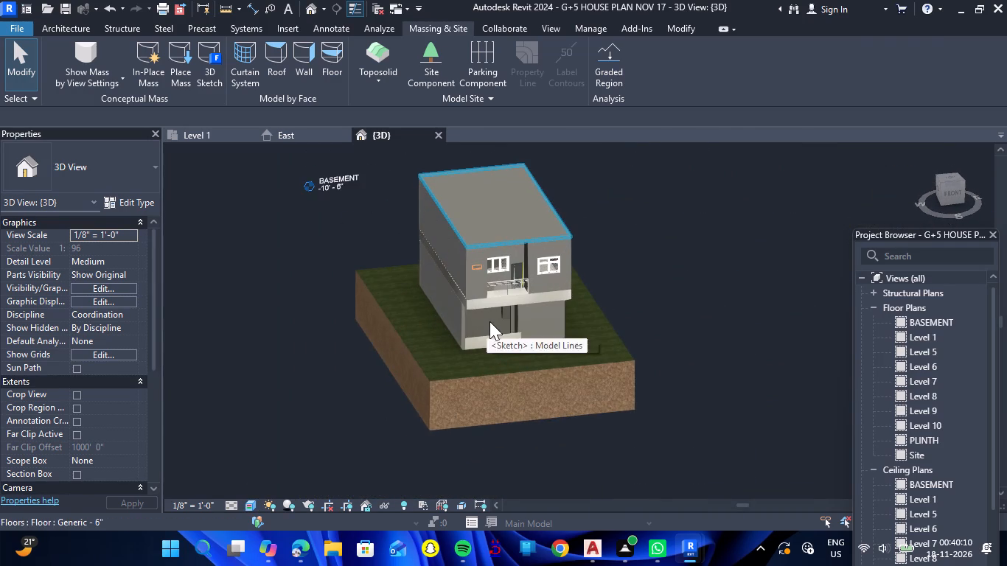
{"action": "scroll", "coordinate": [490, 320], "scroll_direction": "up", "scroll_amount": 9}
{"action": "scroll", "coordinate": [547, 349], "scroll_direction": "down", "scroll_amount": 4}
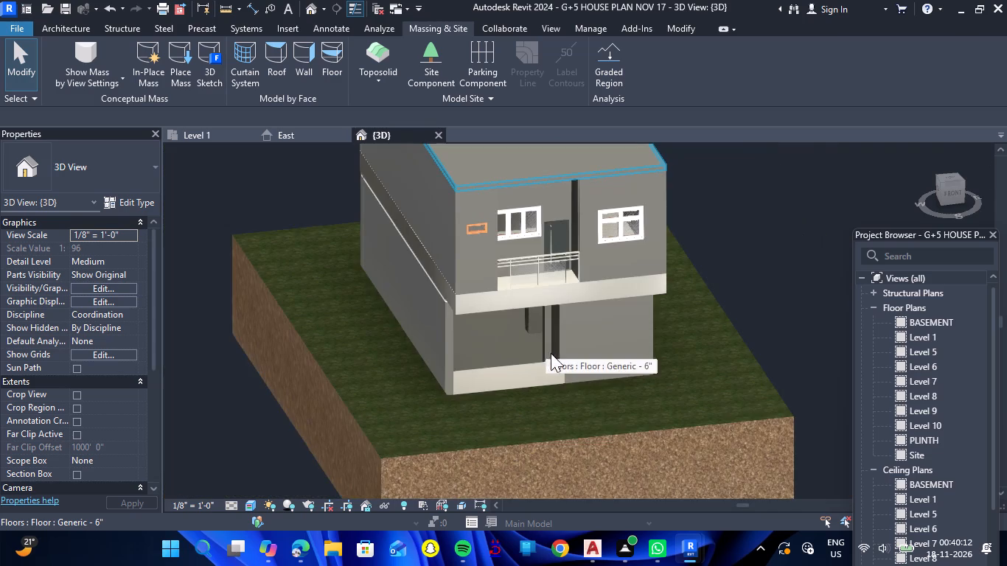
{"action": "left_click_drag", "start_coordinate": [593, 401], "coordinate": [557, 340]}
{"action": "right_click_drag", "start_coordinate": [593, 401], "coordinate": [557, 340], "text": "shift"}
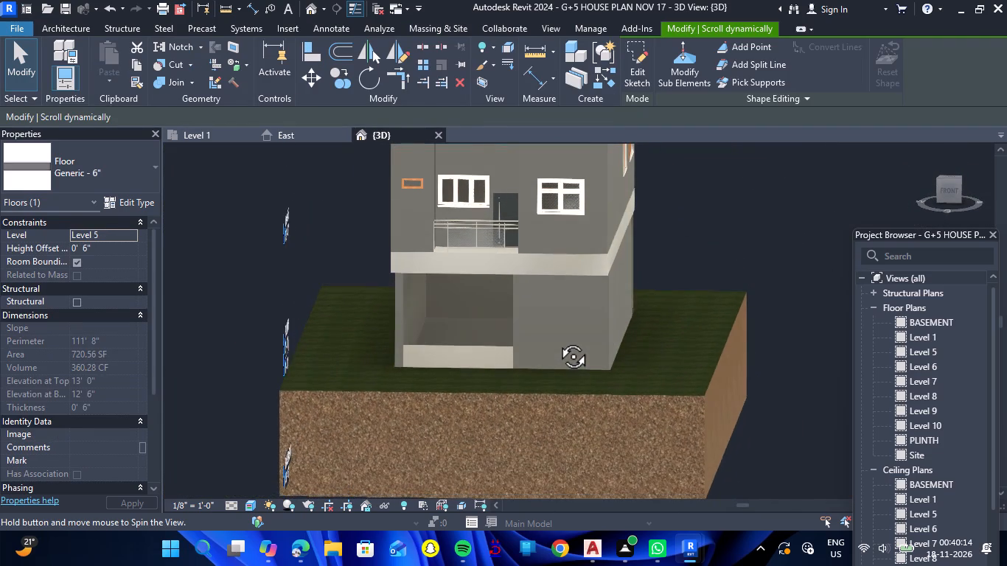
{"action": "left_click_drag", "start_coordinate": [557, 340], "coordinate": [582, 185]}
{"action": "right_click_drag", "start_coordinate": [557, 340], "coordinate": [582, 185], "text": "shift"}
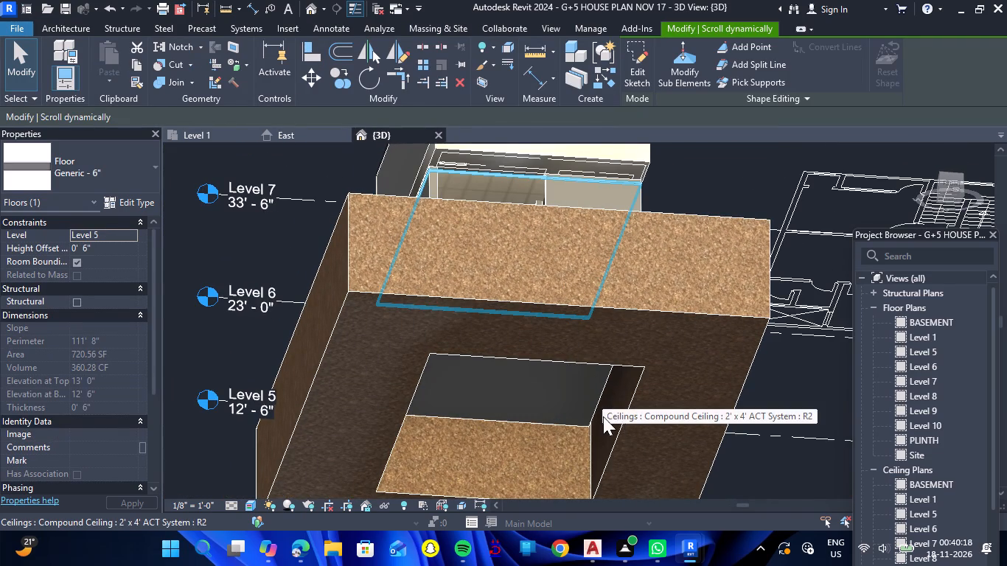
{"action": "scroll", "coordinate": [565, 368], "scroll_direction": "down", "scroll_amount": 4}
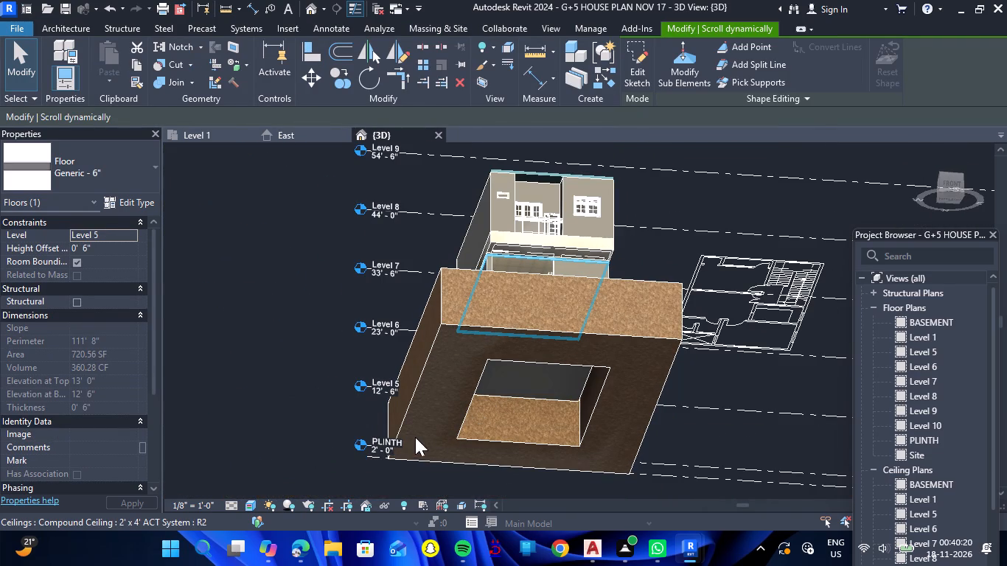
Clear the floor selection, select the BASEMENT toposolid and inspect its cutout from below.
{"action": "key", "text": "Escape"}
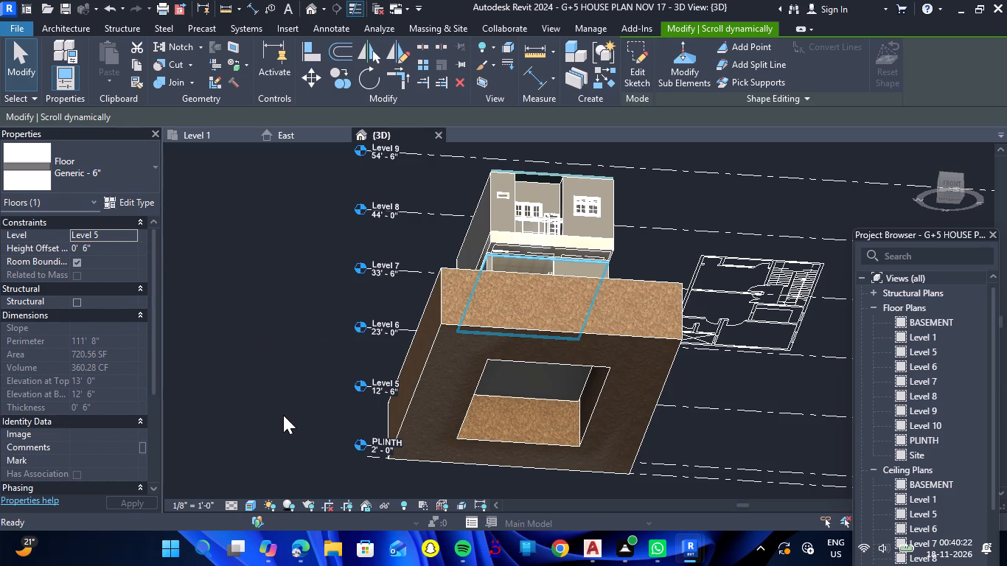
{"action": "scroll", "coordinate": [526, 374], "scroll_direction": "down", "scroll_amount": 1}
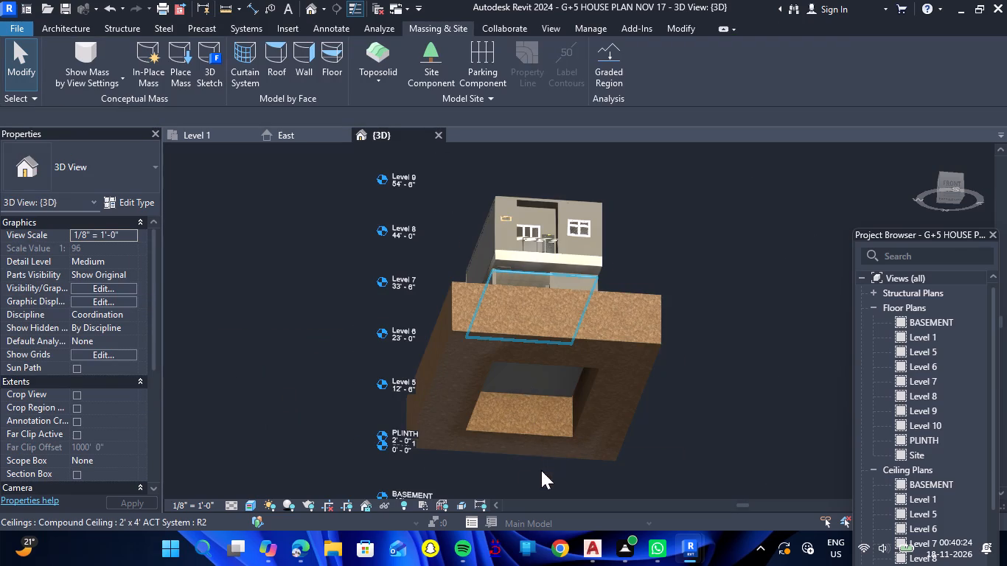
{"action": "key", "text": "Escape"}
{"action": "left_click", "coordinate": [537, 454]}
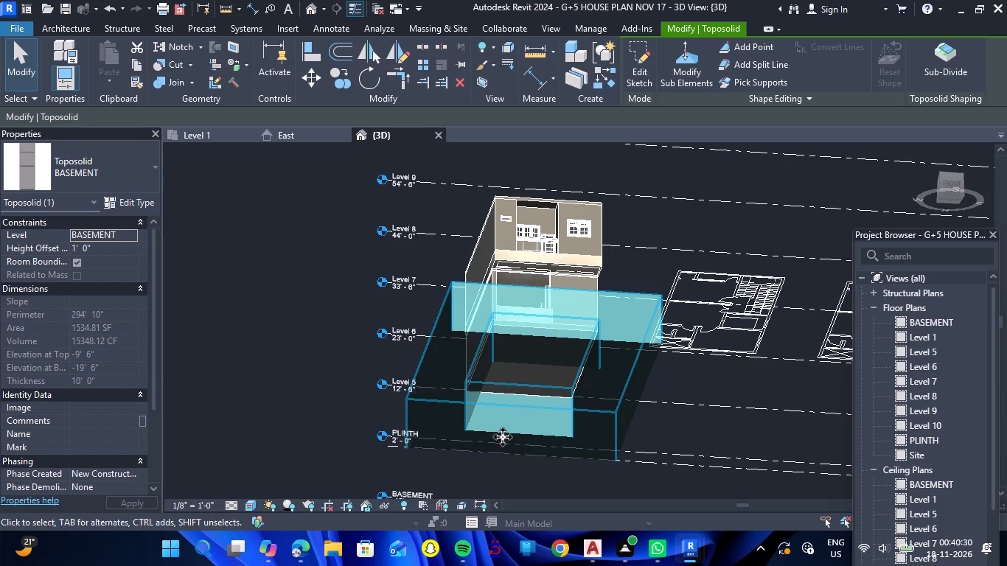
{"action": "scroll", "coordinate": [503, 434], "scroll_direction": "up", "scroll_amount": 4}
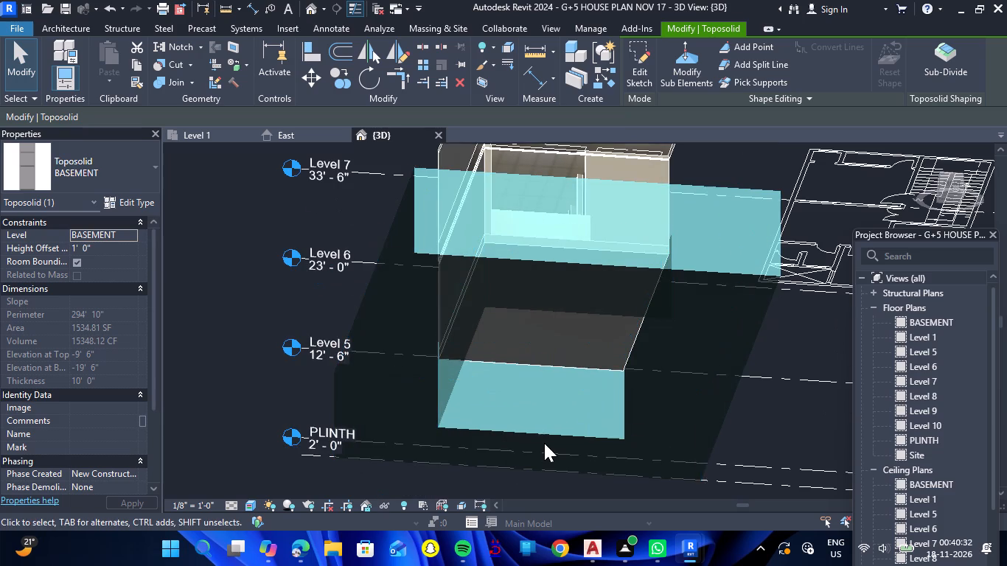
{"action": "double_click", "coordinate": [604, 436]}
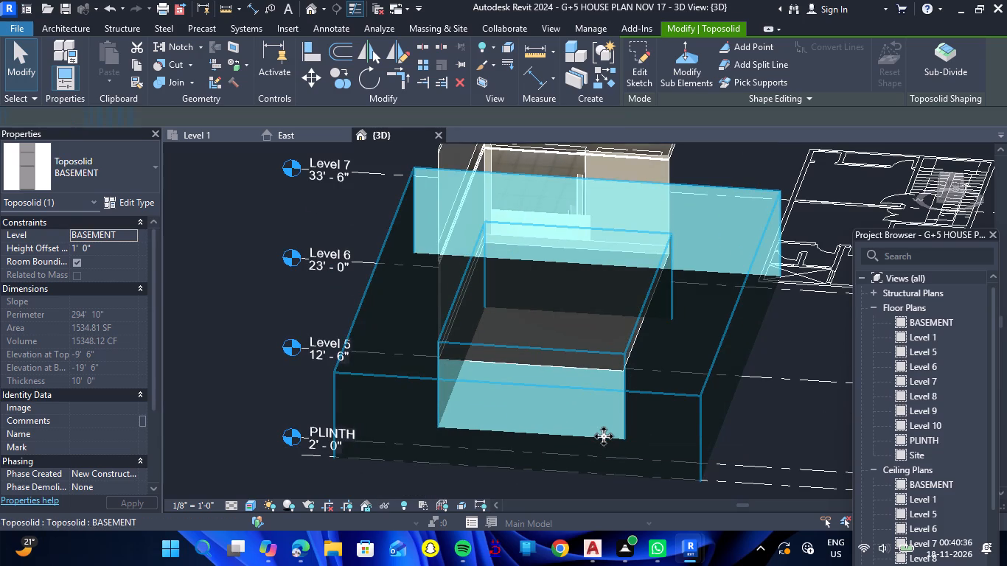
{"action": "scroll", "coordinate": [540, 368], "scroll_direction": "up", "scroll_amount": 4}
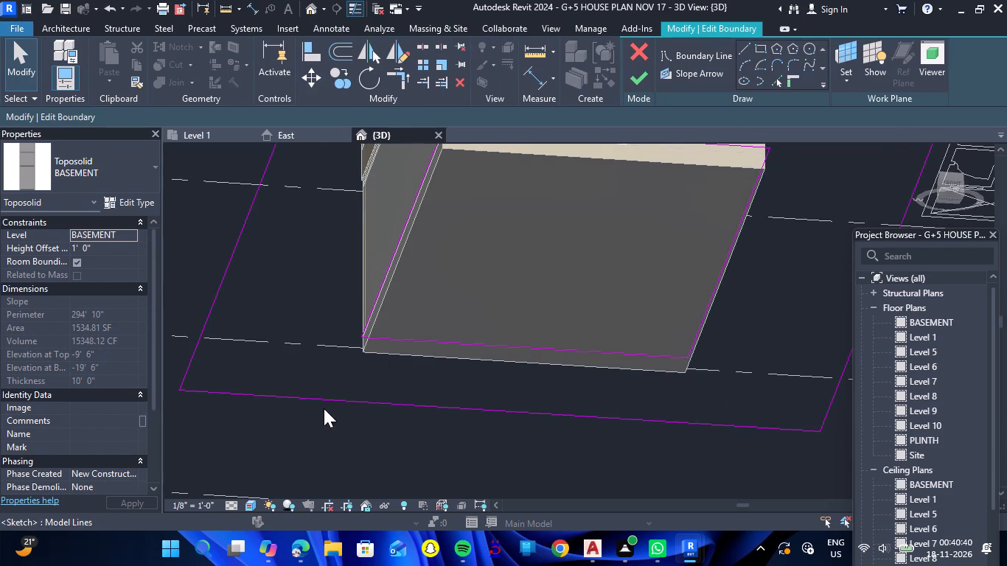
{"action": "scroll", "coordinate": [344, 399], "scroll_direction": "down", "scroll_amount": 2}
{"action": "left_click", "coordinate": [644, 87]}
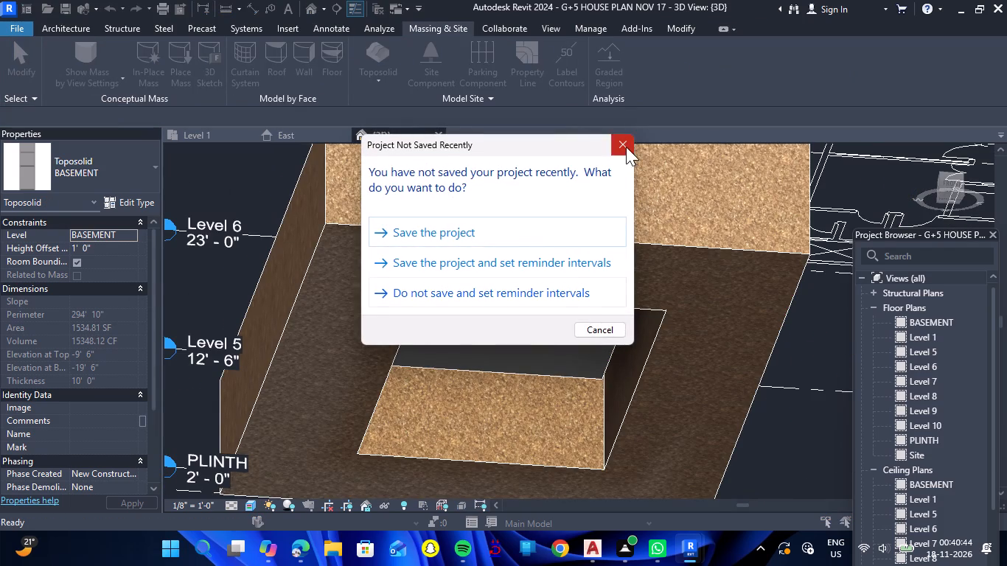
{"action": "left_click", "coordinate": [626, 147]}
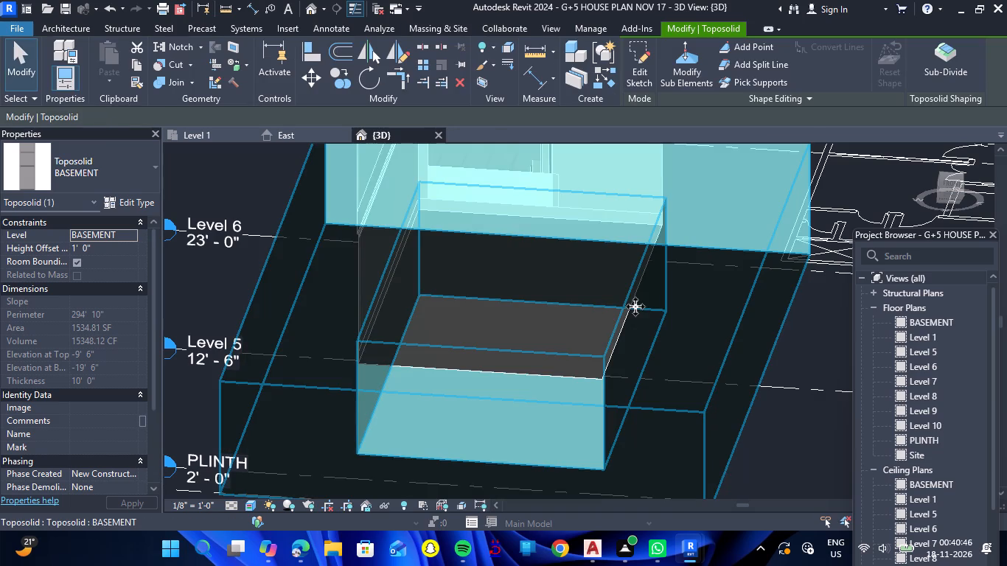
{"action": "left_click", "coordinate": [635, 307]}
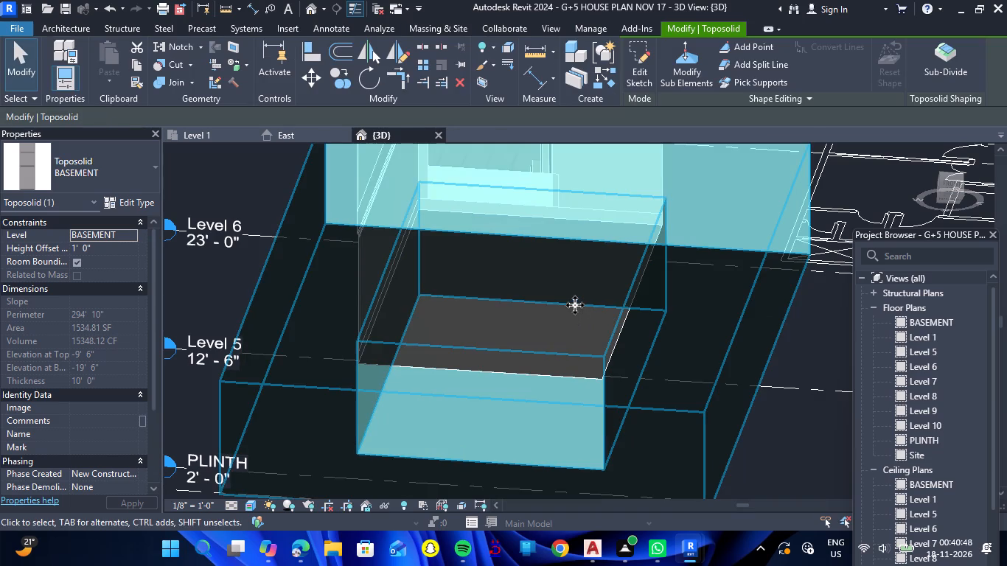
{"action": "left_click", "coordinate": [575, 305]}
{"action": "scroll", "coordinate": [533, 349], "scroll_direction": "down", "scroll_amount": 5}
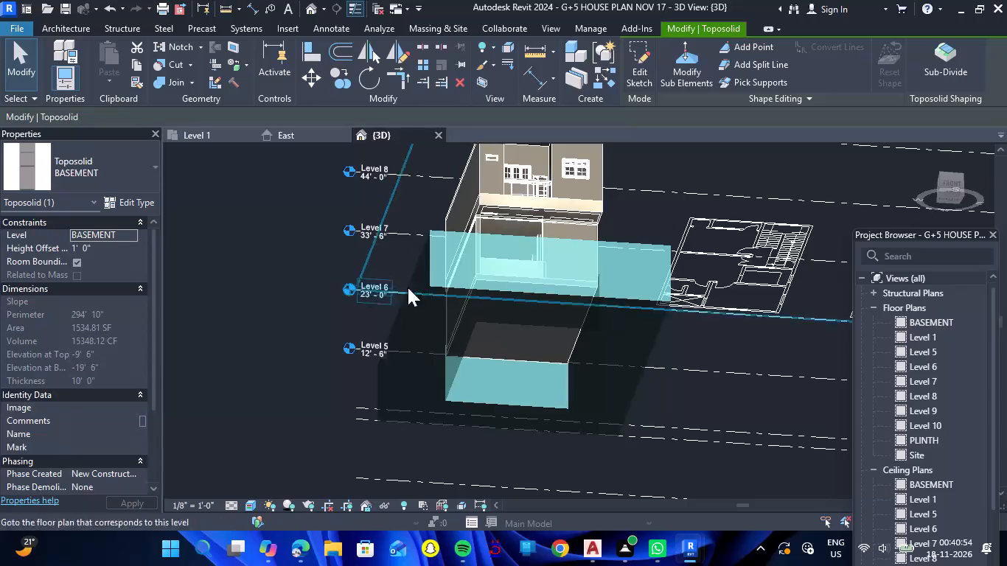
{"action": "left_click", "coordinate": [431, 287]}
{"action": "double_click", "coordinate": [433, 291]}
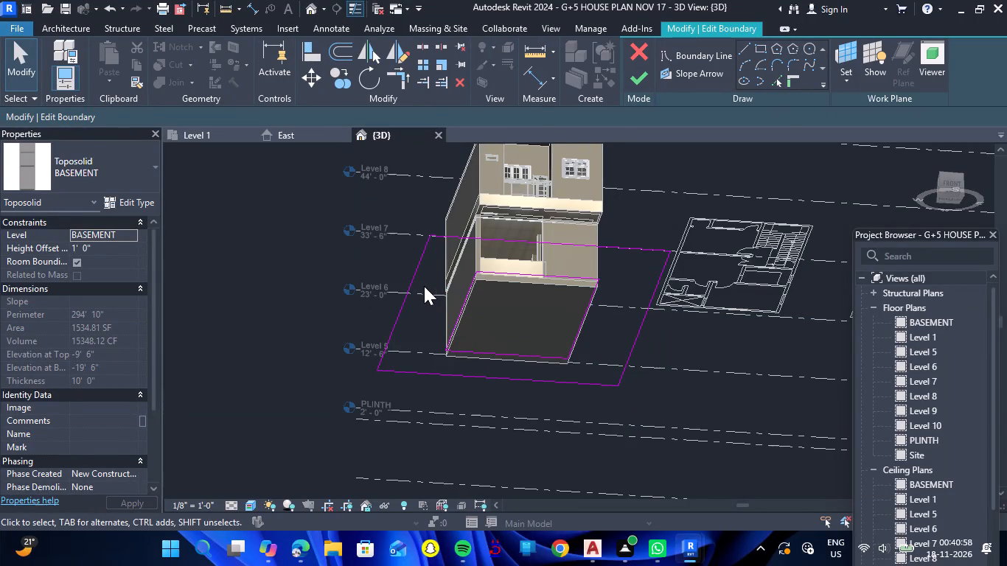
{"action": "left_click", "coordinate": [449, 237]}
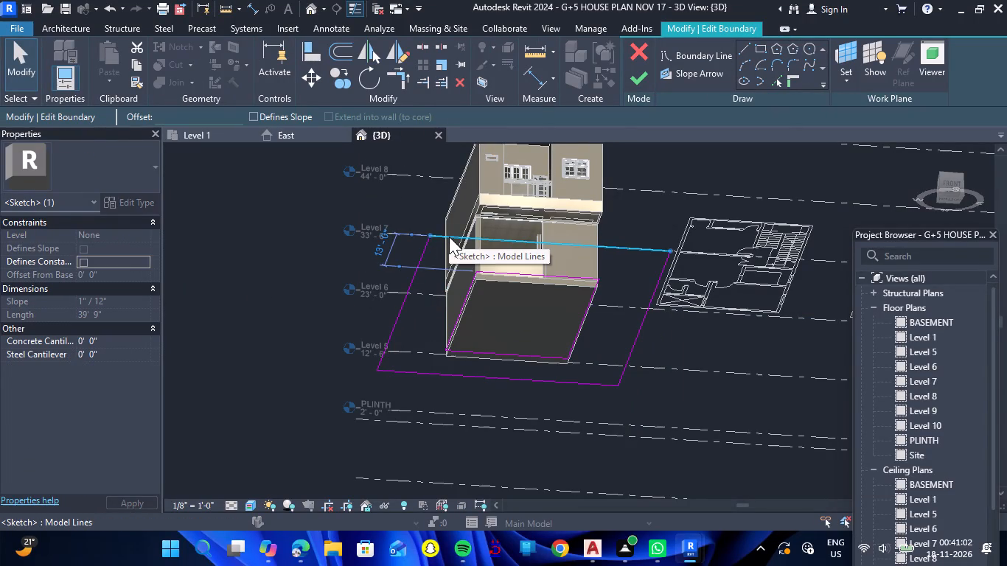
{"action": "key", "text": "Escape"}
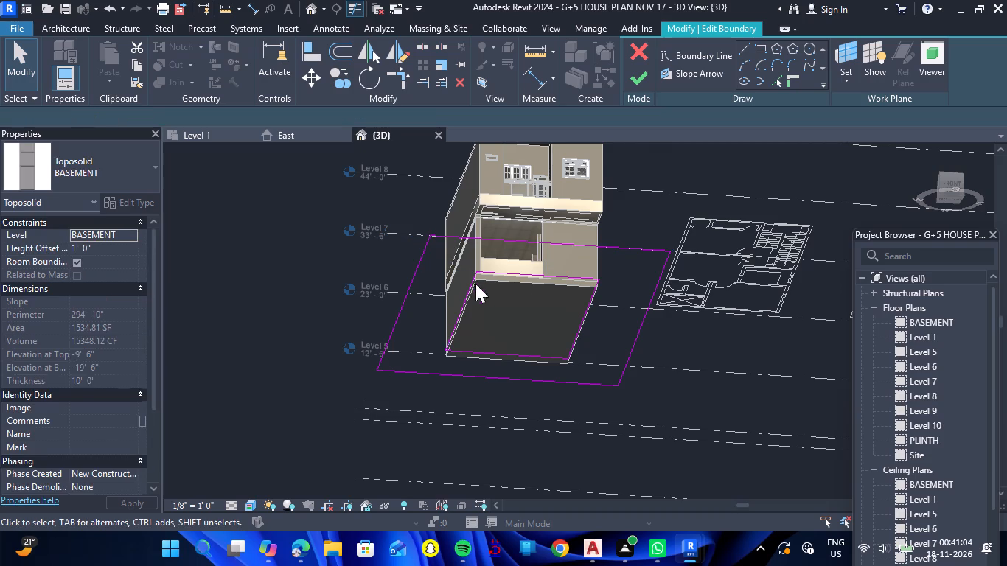
Undo the recent BASEMENT toposolid boundary edits back to before the inner loop's south line was moved, and discard the open sketch.
{"action": "key", "text": "ctrl+z"}
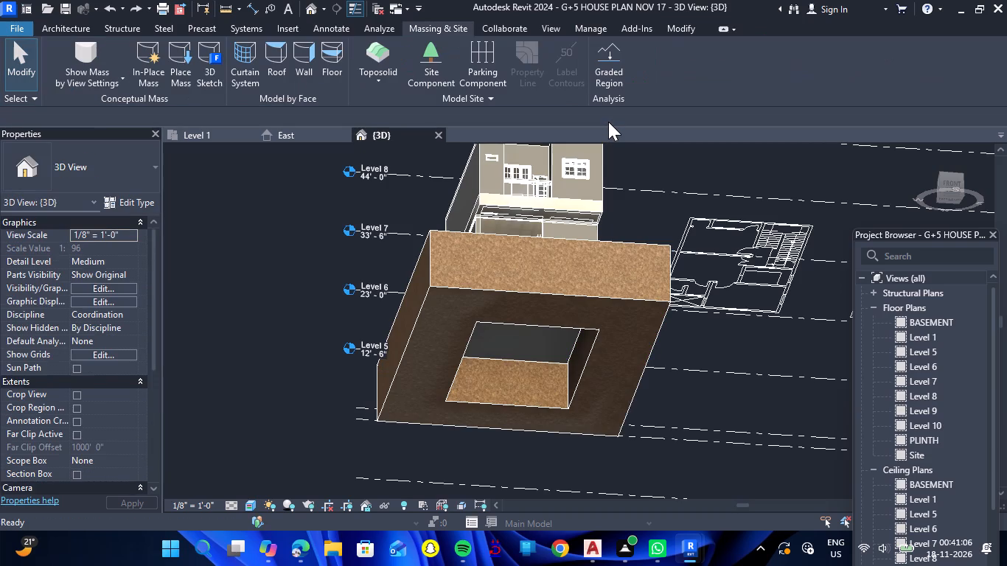
{"action": "key", "text": "ctrl+z"}
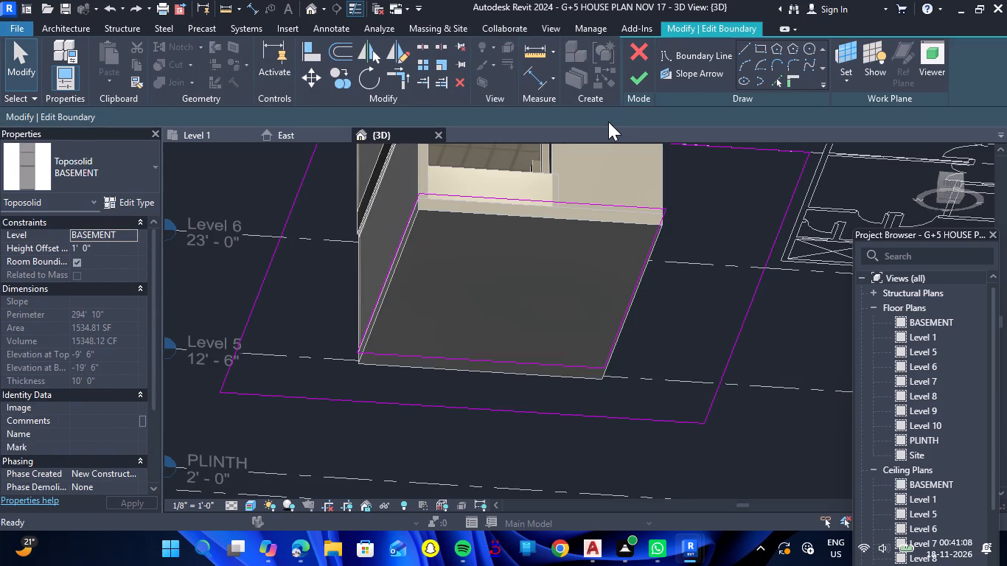
{"action": "key", "text": "ctrl+z"}
{"action": "key", "text": "ctrl+z"}
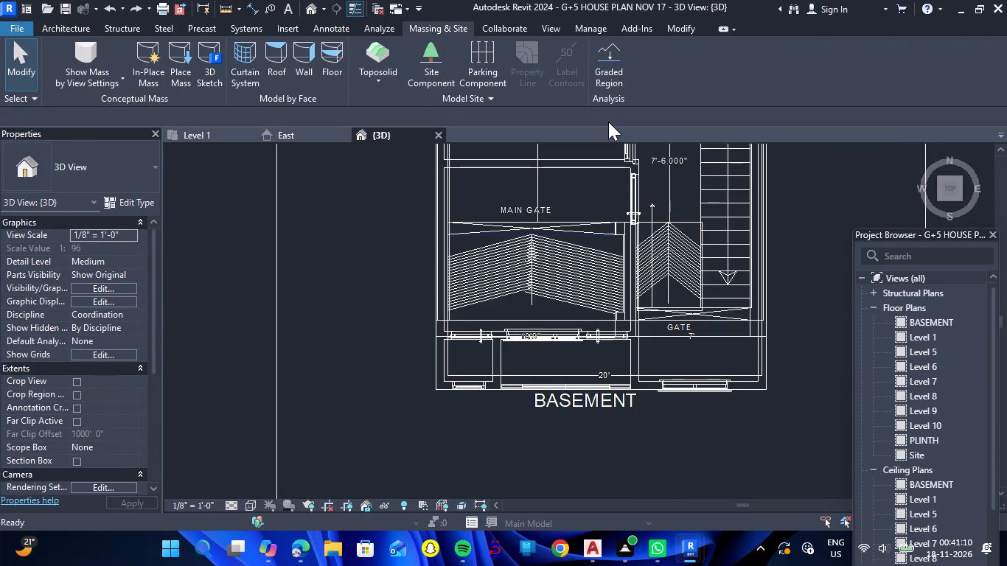
{"action": "key", "text": "ctrl+z"}
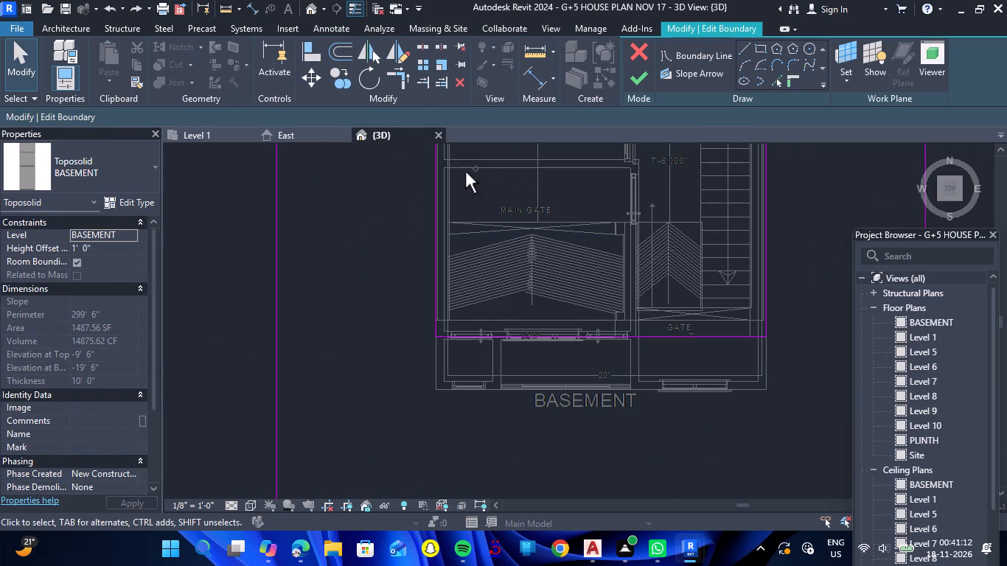
{"action": "left_click", "coordinate": [643, 59]}
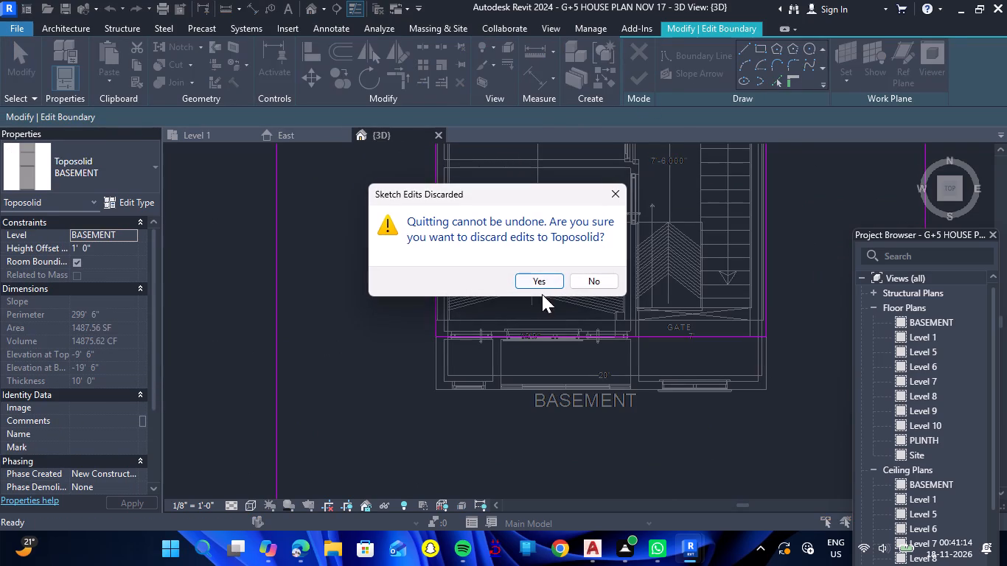
{"action": "left_click", "coordinate": [539, 279]}
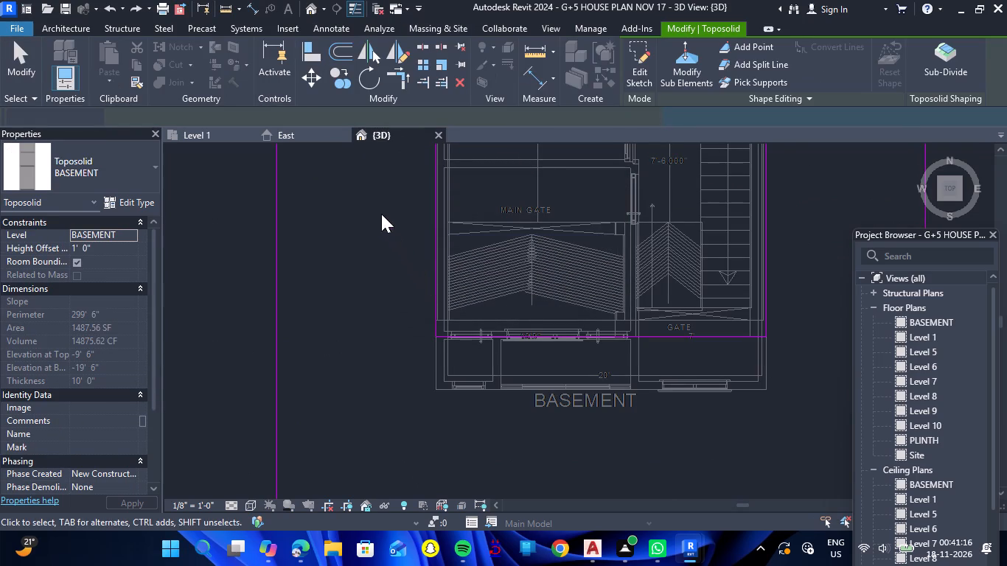
Examine how the BASEMENT toposolid surrounds the house in 3D, from above and from its front corners.
{"action": "scroll", "coordinate": [424, 315], "scroll_direction": "down", "scroll_amount": 4}
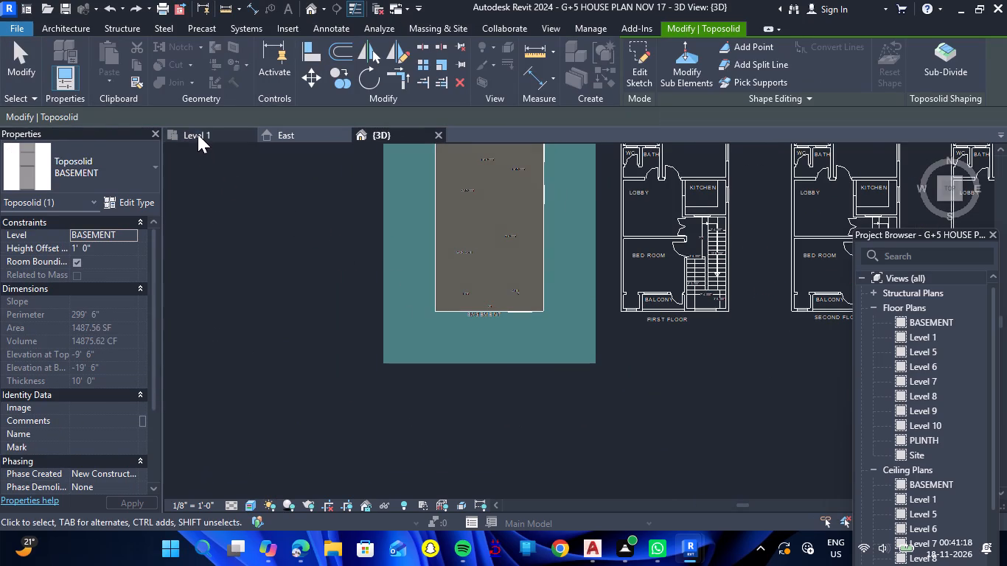
{"action": "left_click", "coordinate": [310, 368]}
{"action": "right_click_drag", "start_coordinate": [405, 444], "coordinate": [425, 275], "text": "shift"}
{"action": "left_click_drag", "start_coordinate": [405, 444], "coordinate": [425, 275], "text": "shift"}
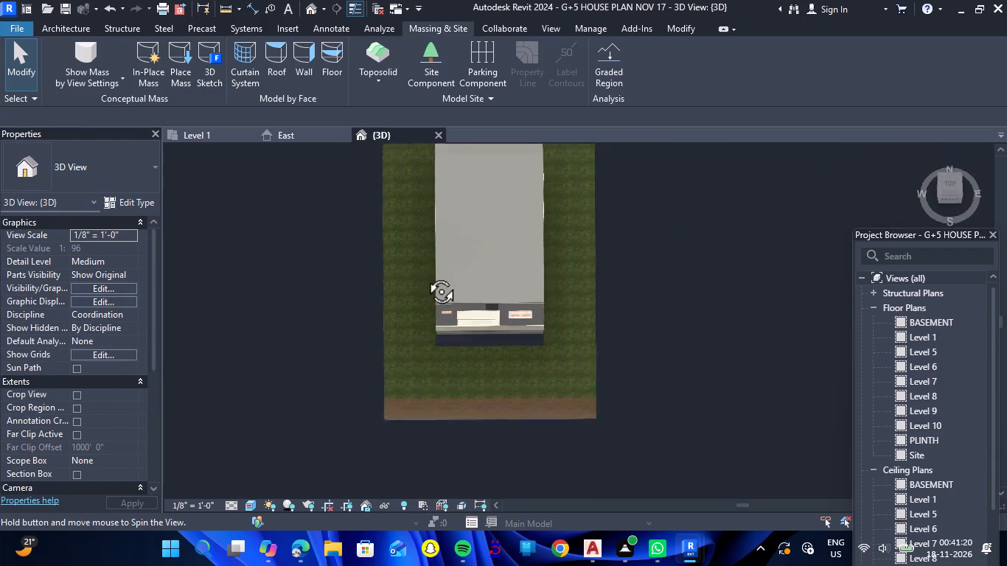
{"action": "left_click_drag", "start_coordinate": [425, 275], "coordinate": [456, 111], "text": "shift"}
{"action": "right_click_drag", "start_coordinate": [425, 275], "coordinate": [456, 111], "text": "shift"}
{"action": "scroll", "coordinate": [523, 360], "scroll_direction": "up", "scroll_amount": 7}
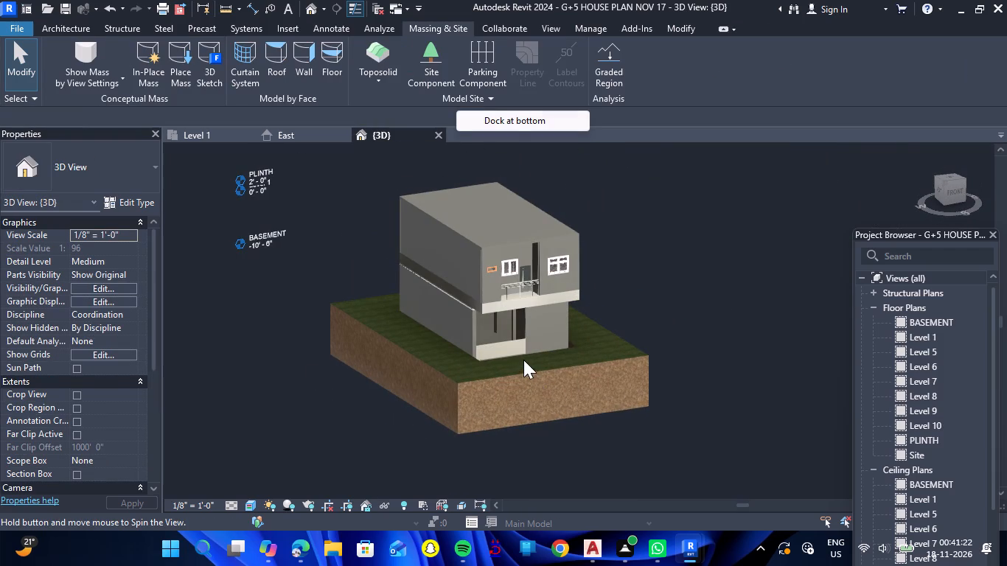
{"action": "scroll", "coordinate": [553, 284], "scroll_direction": "down", "scroll_amount": 6}
{"action": "left_click", "coordinate": [84, 31]}
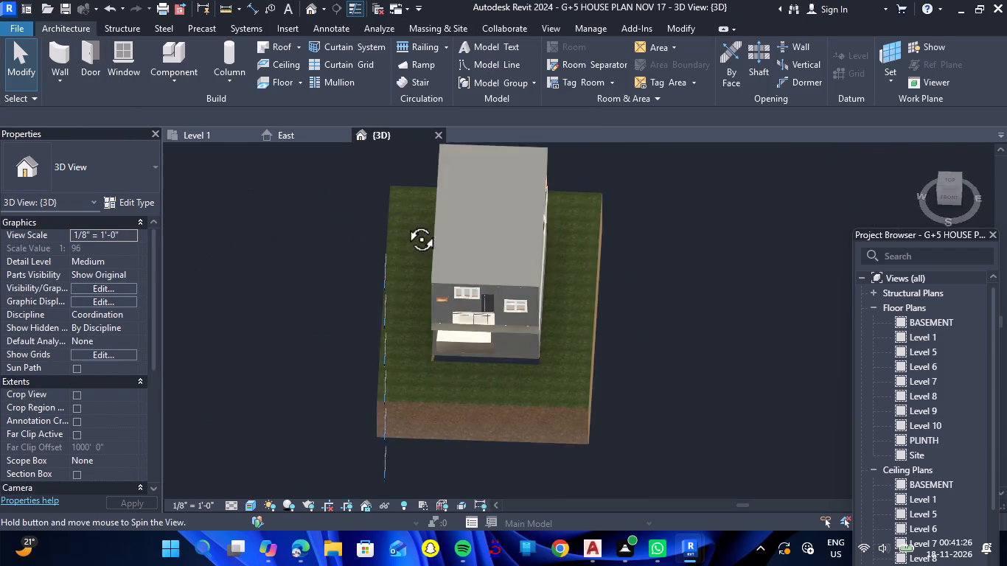
{"action": "left_click", "coordinate": [327, 235]}
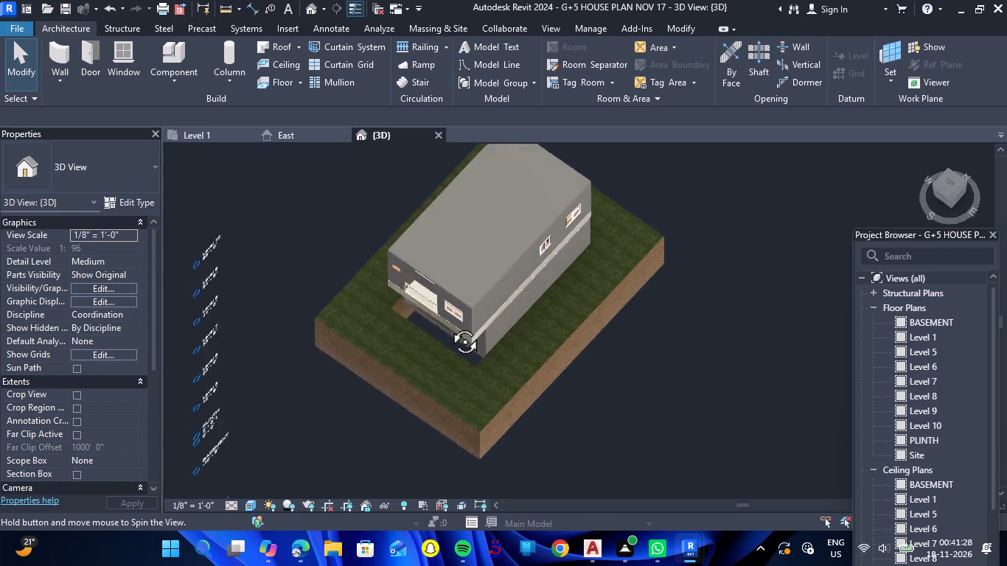
{"action": "key", "text": "Escape"}
Inspect the toposolid's cutout from underneath, and check its fit around the house from the front and above.
{"action": "scroll", "coordinate": [494, 247], "scroll_direction": "down", "scroll_amount": 6}
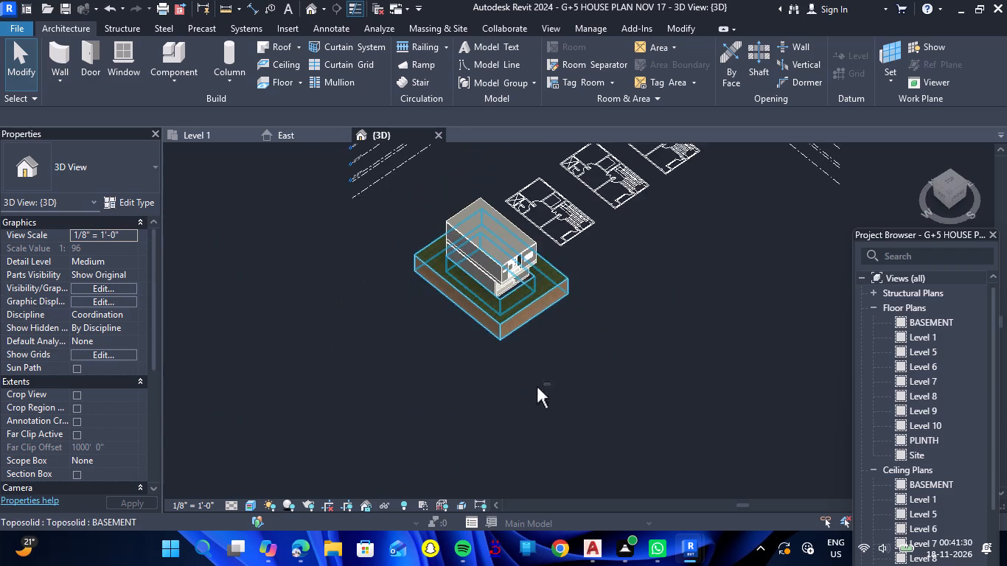
{"action": "left_click_drag", "start_coordinate": [537, 387], "coordinate": [516, 150], "text": "shift"}
{"action": "right_click_drag", "start_coordinate": [537, 387], "coordinate": [516, 150], "text": "shift"}
{"action": "left_click_drag", "start_coordinate": [476, 391], "coordinate": [472, 241], "text": "shift"}
{"action": "right_click_drag", "start_coordinate": [476, 388], "coordinate": [472, 241], "text": "shift"}
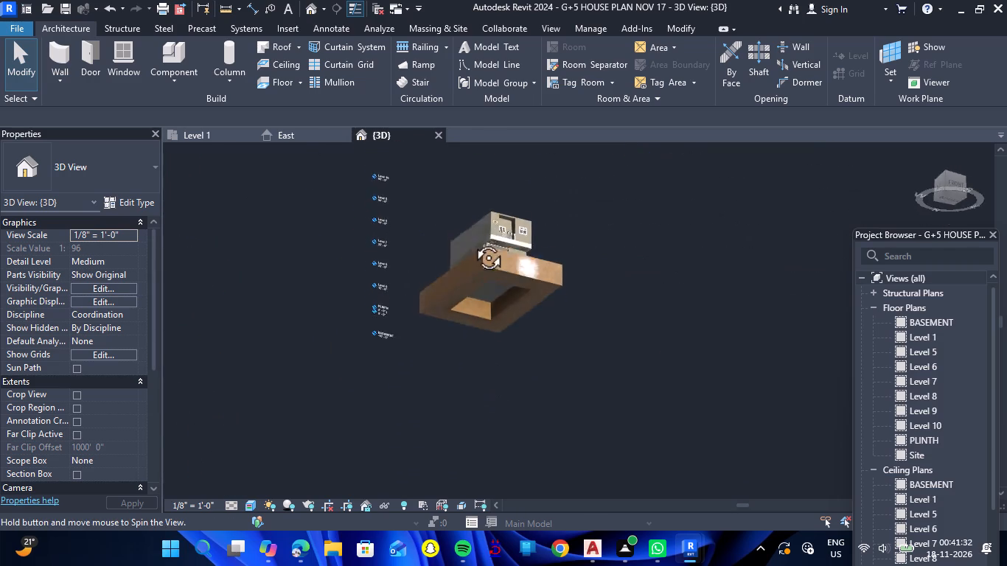
{"action": "left_click_drag", "start_coordinate": [472, 241], "coordinate": [476, 208], "text": "shift"}
{"action": "right_click_drag", "start_coordinate": [472, 241], "coordinate": [478, 209], "text": "shift"}
{"action": "scroll", "coordinate": [488, 219], "scroll_direction": "up", "scroll_amount": 6}
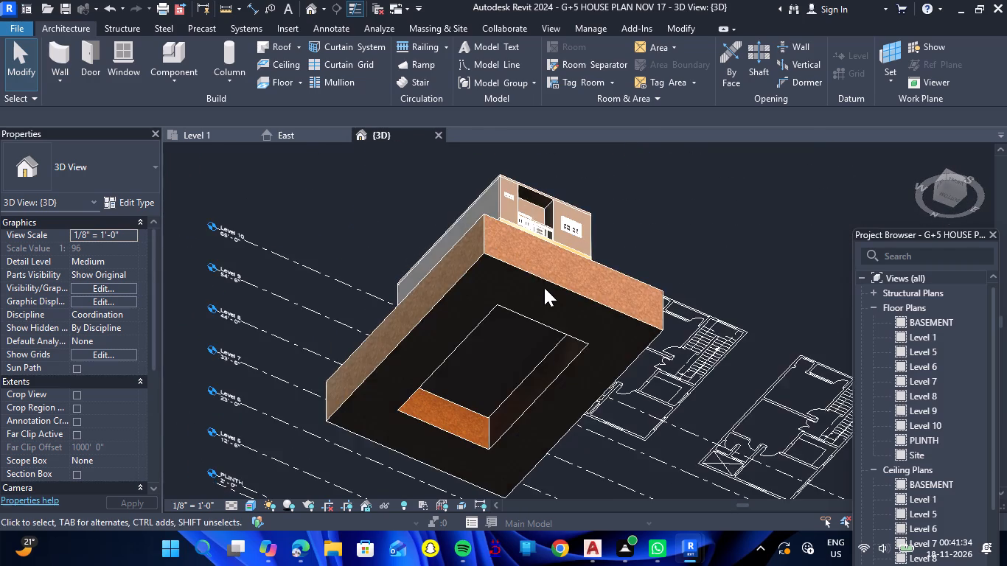
{"action": "scroll", "coordinate": [545, 295], "scroll_direction": "up", "scroll_amount": 4}
{"action": "scroll", "coordinate": [574, 263], "scroll_direction": "down", "scroll_amount": 4}
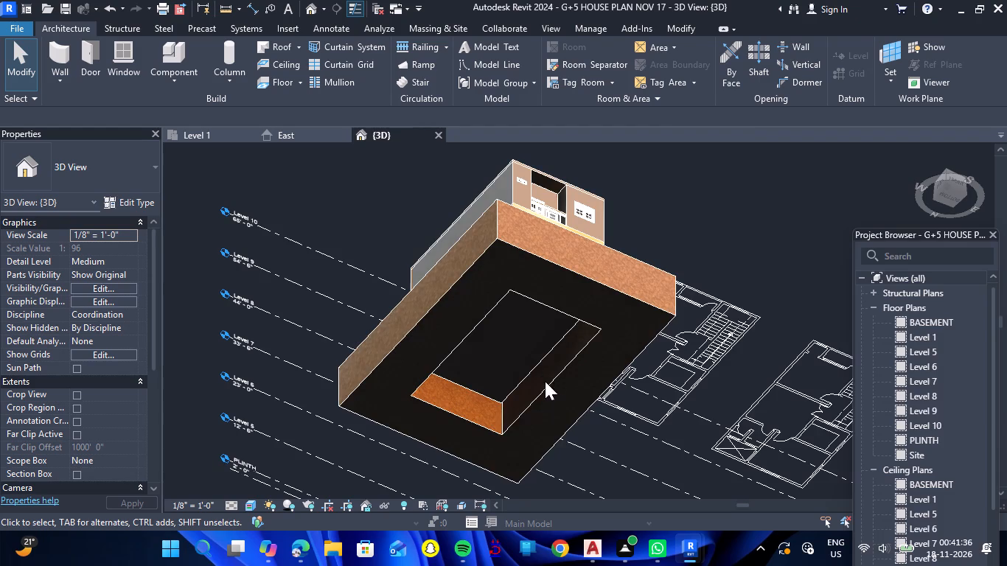
{"action": "scroll", "coordinate": [539, 215], "scroll_direction": "down", "scroll_amount": 4}
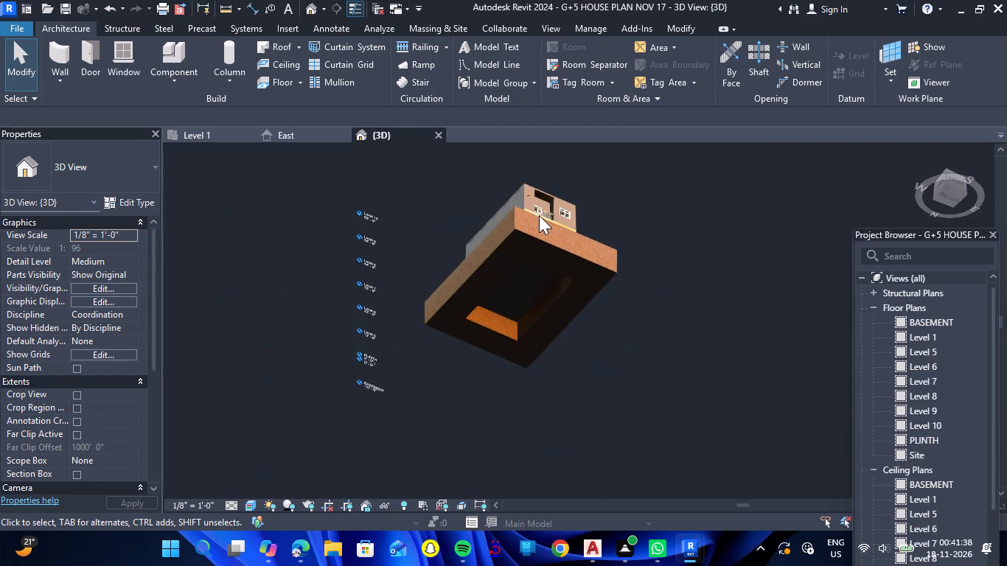
{"action": "left_click_drag", "start_coordinate": [644, 212], "coordinate": [574, 368], "text": "shift"}
{"action": "right_click_drag", "start_coordinate": [644, 212], "coordinate": [574, 368], "text": "shift"}
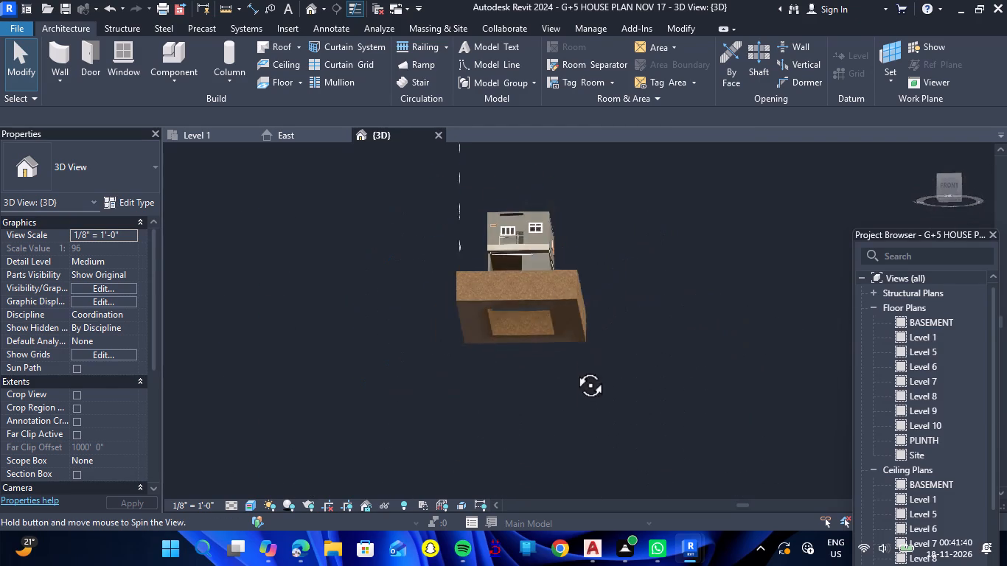
{"action": "left_click_drag", "start_coordinate": [574, 368], "coordinate": [575, 413], "text": "shift"}
{"action": "right_click_drag", "start_coordinate": [574, 368], "coordinate": [575, 413], "text": "shift"}
{"action": "left_click_drag", "start_coordinate": [583, 344], "coordinate": [583, 458]}
{"action": "right_click_drag", "start_coordinate": [583, 344], "coordinate": [583, 458]}
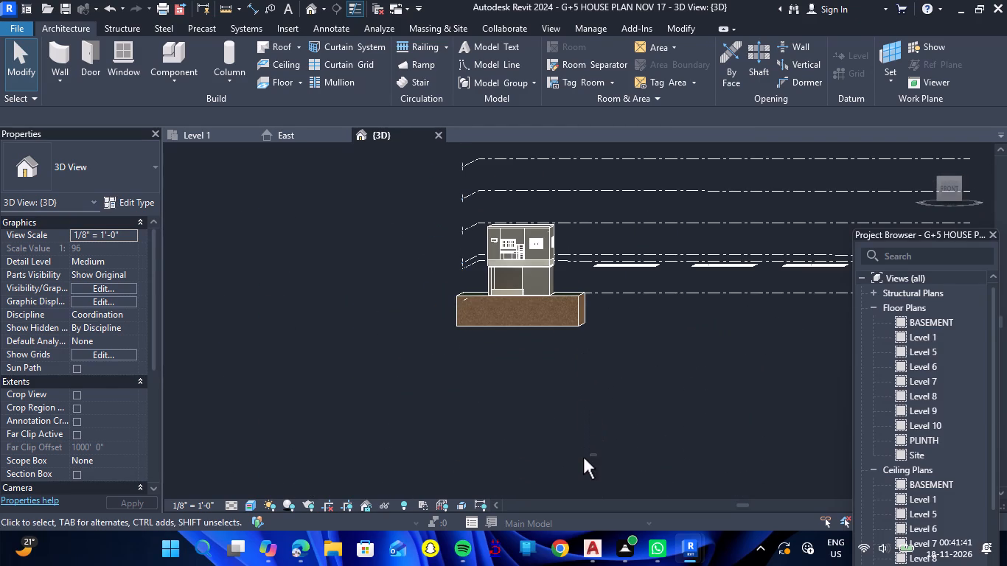
{"action": "right_click_drag", "start_coordinate": [616, 318], "coordinate": [626, 492], "text": "shift"}
{"action": "left_click_drag", "start_coordinate": [616, 318], "coordinate": [626, 492], "text": "shift"}
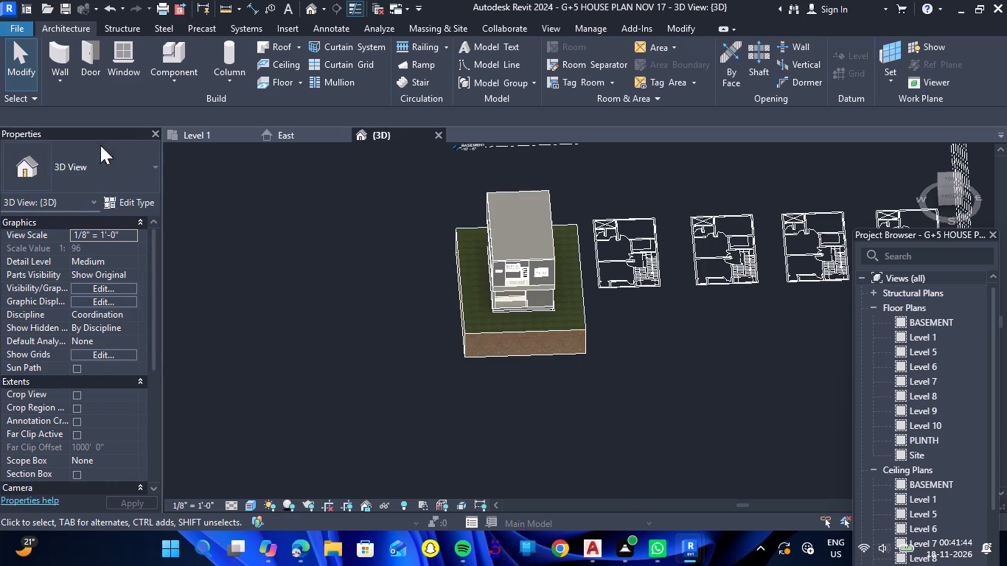
In the 3D view seen from above, open the BASEMENT toposolid's boundary sketch and its type's layer structure for editing.
{"action": "left_click", "coordinate": [197, 139]}
{"action": "scroll", "coordinate": [358, 216], "scroll_direction": "down", "scroll_amount": 6}
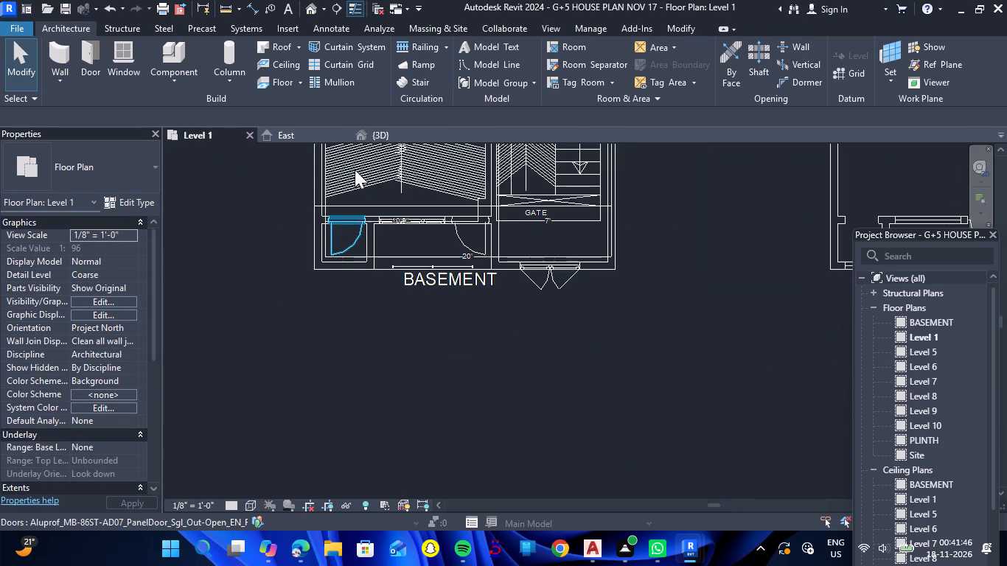
{"action": "left_click", "coordinate": [374, 135]}
{"action": "double_click", "coordinate": [953, 177]}
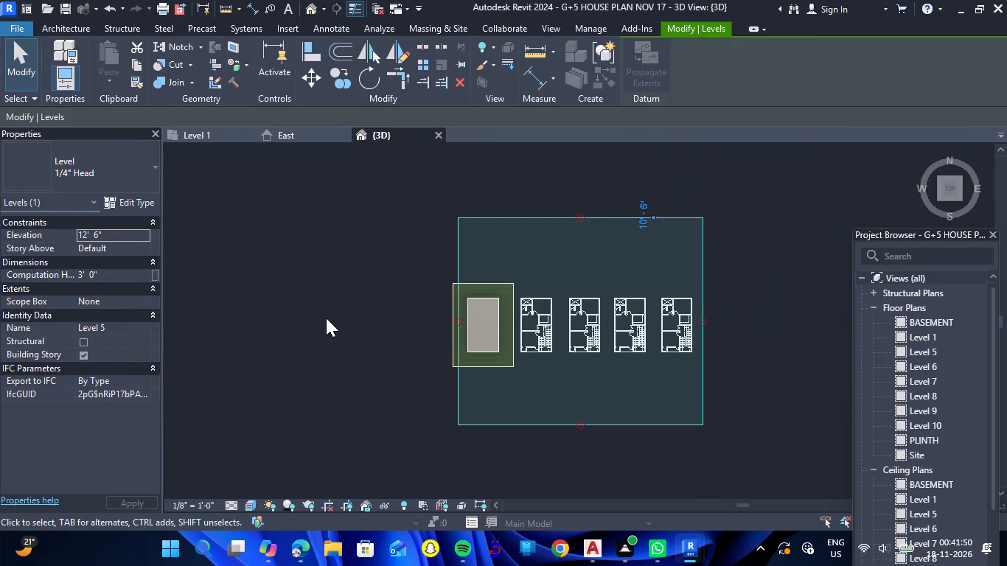
{"action": "key", "text": "Escape"}
{"action": "double_click", "coordinate": [498, 366]}
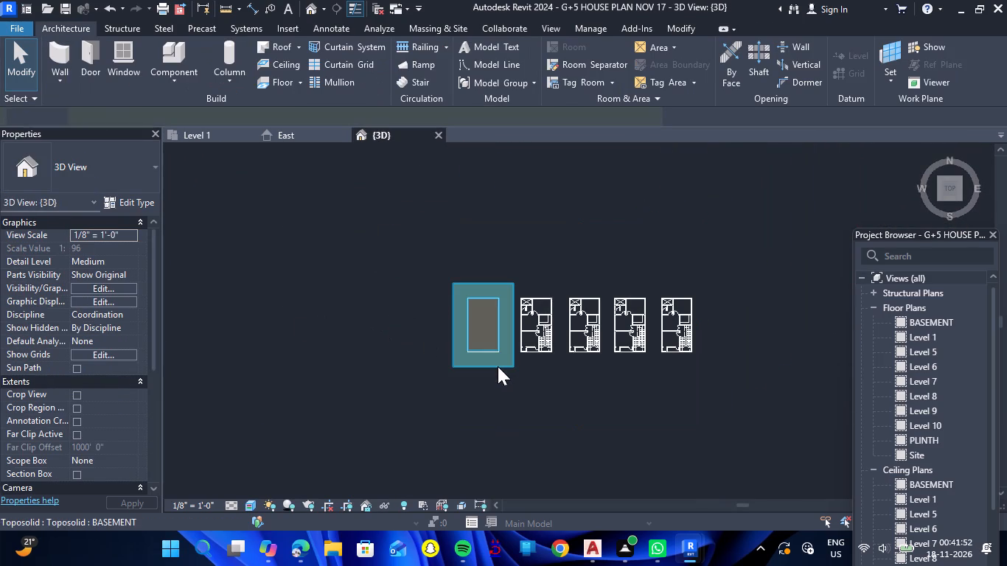
{"action": "scroll", "coordinate": [485, 348], "scroll_direction": "up", "scroll_amount": 7}
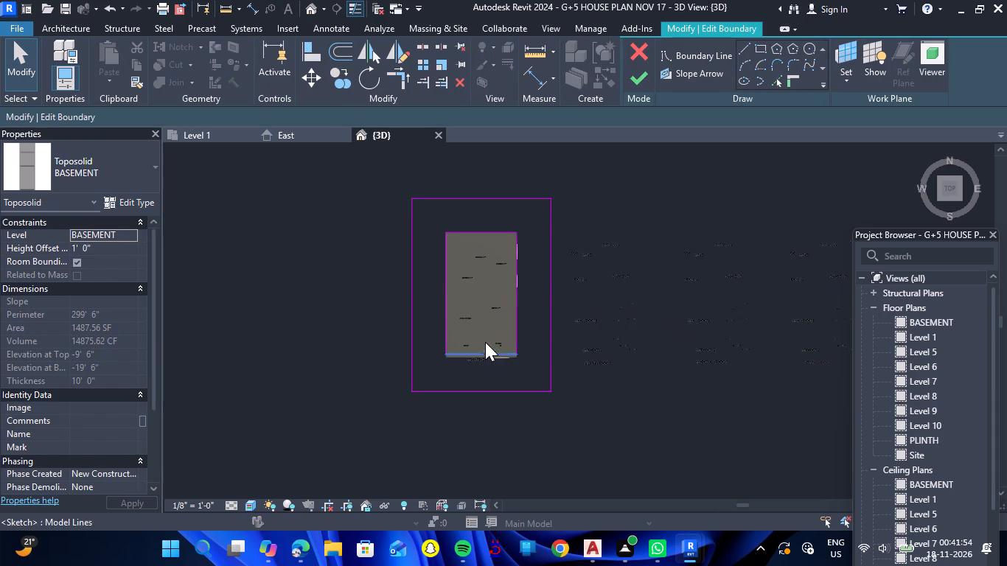
{"action": "scroll", "coordinate": [498, 200], "scroll_direction": "up", "scroll_amount": 3}
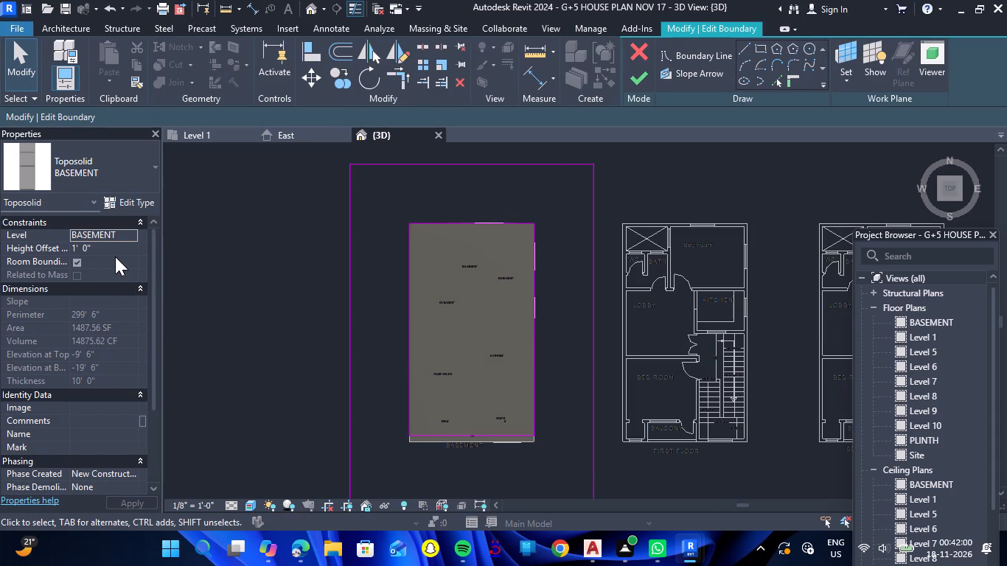
{"action": "scroll", "coordinate": [120, 287], "scroll_direction": "down", "scroll_amount": 5}
{"action": "scroll", "coordinate": [120, 294], "scroll_direction": "up", "scroll_amount": 4}
{"action": "left_click", "coordinate": [133, 203]}
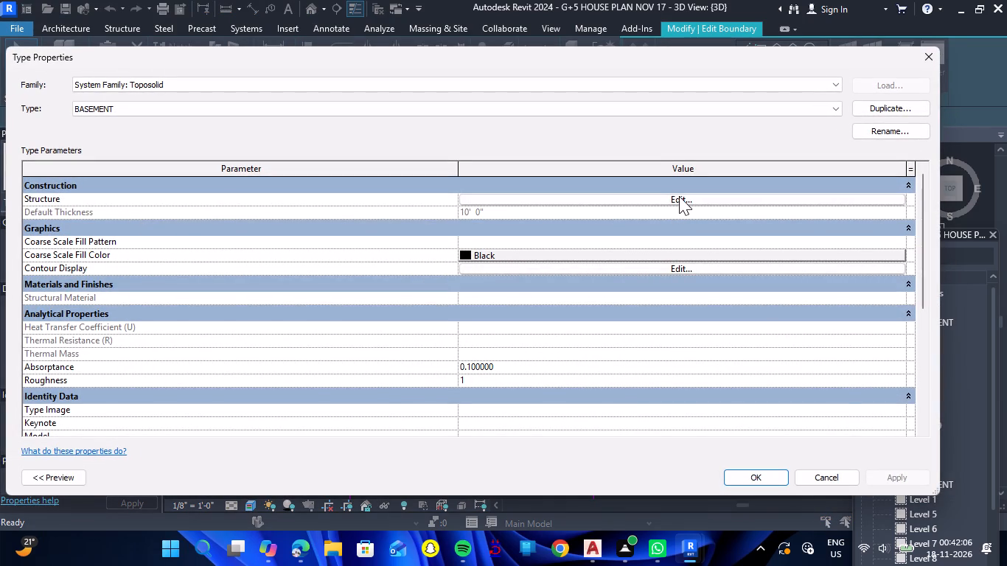
{"action": "left_click", "coordinate": [679, 196]}
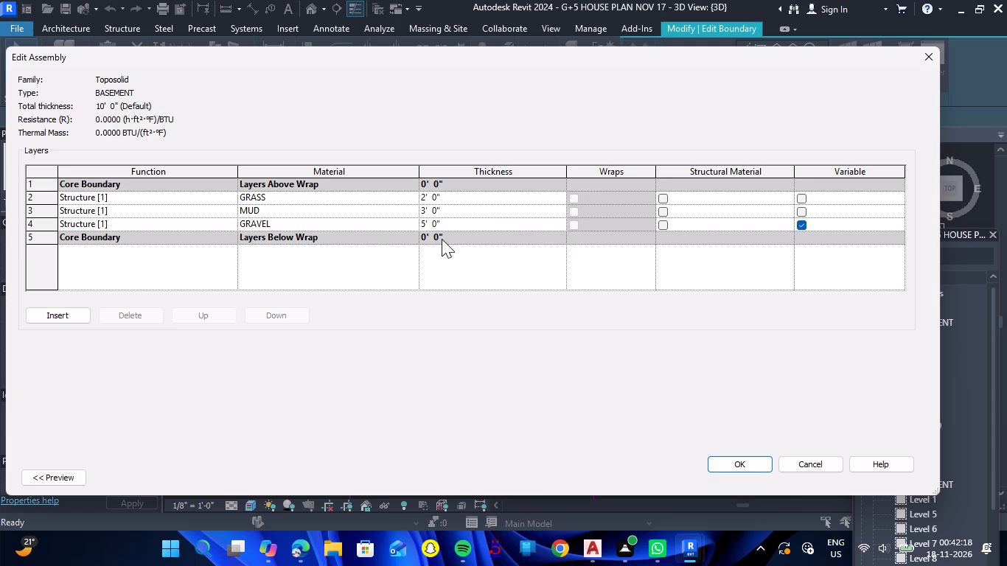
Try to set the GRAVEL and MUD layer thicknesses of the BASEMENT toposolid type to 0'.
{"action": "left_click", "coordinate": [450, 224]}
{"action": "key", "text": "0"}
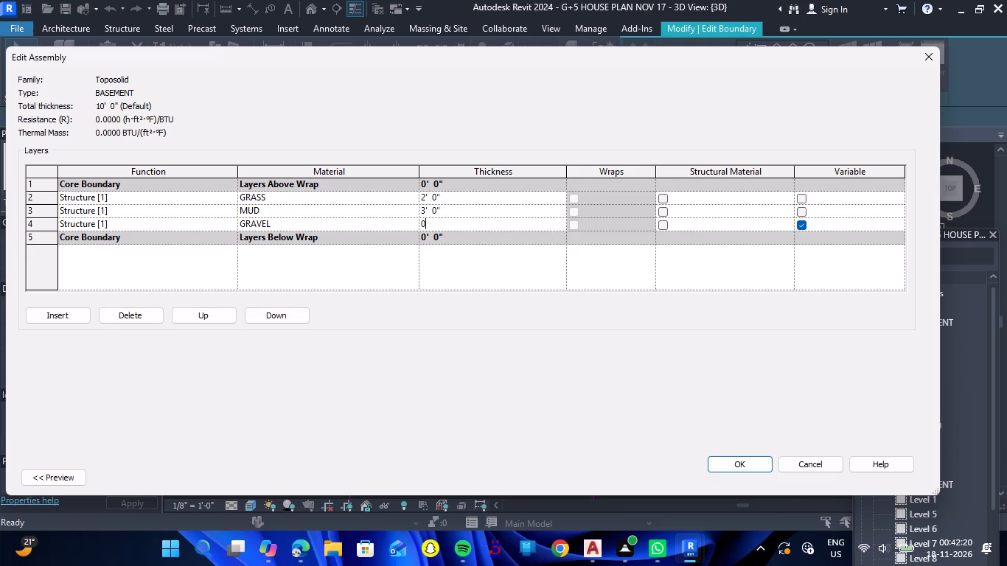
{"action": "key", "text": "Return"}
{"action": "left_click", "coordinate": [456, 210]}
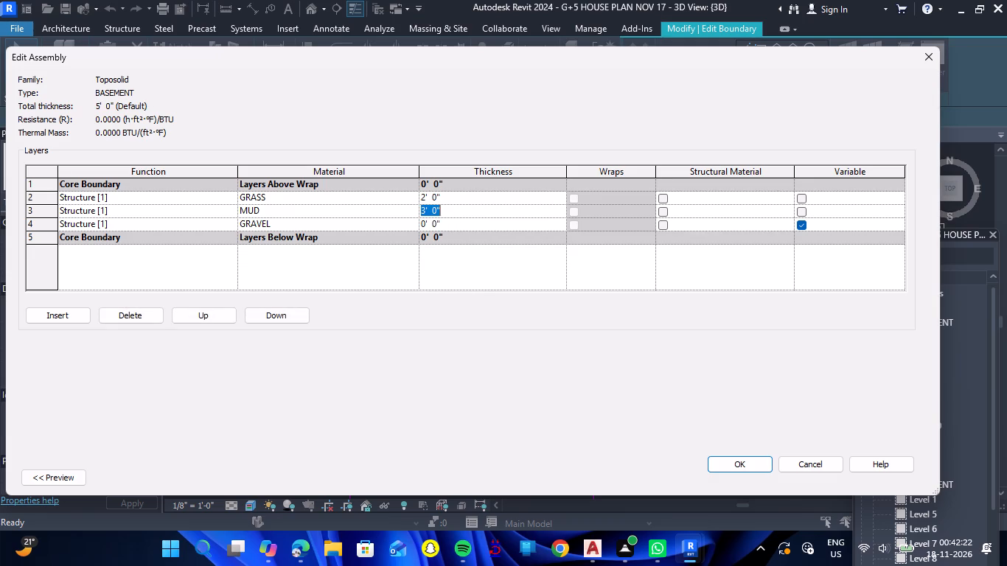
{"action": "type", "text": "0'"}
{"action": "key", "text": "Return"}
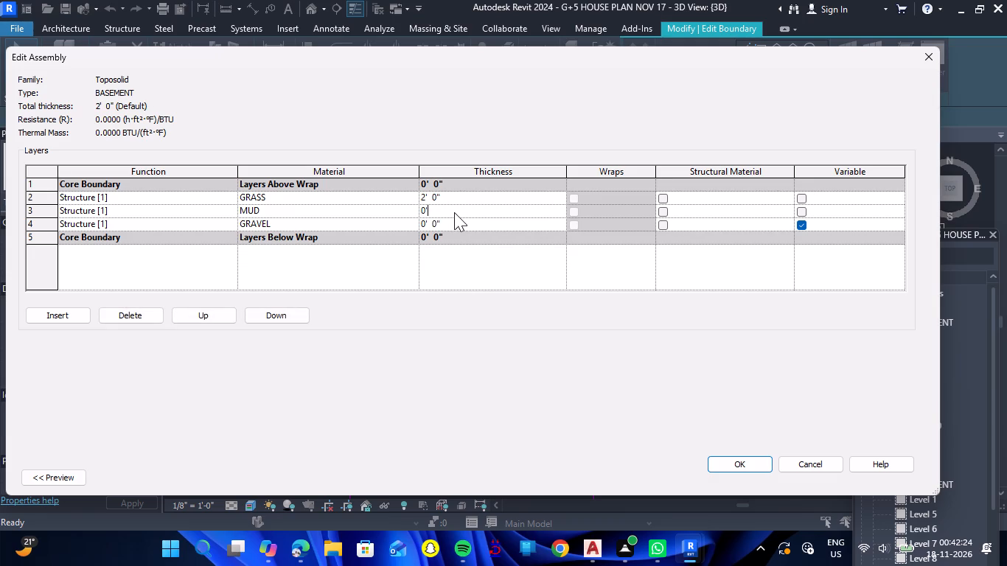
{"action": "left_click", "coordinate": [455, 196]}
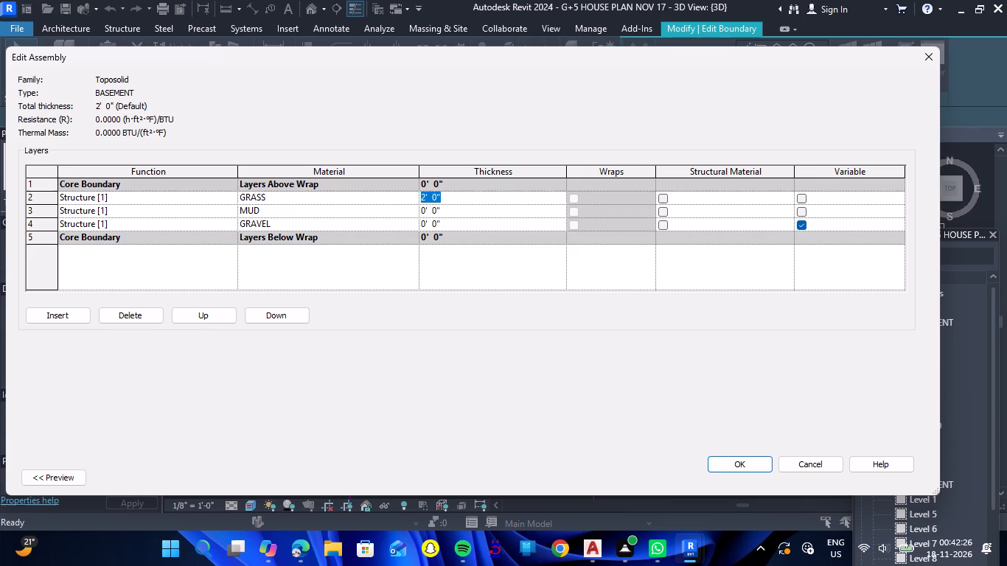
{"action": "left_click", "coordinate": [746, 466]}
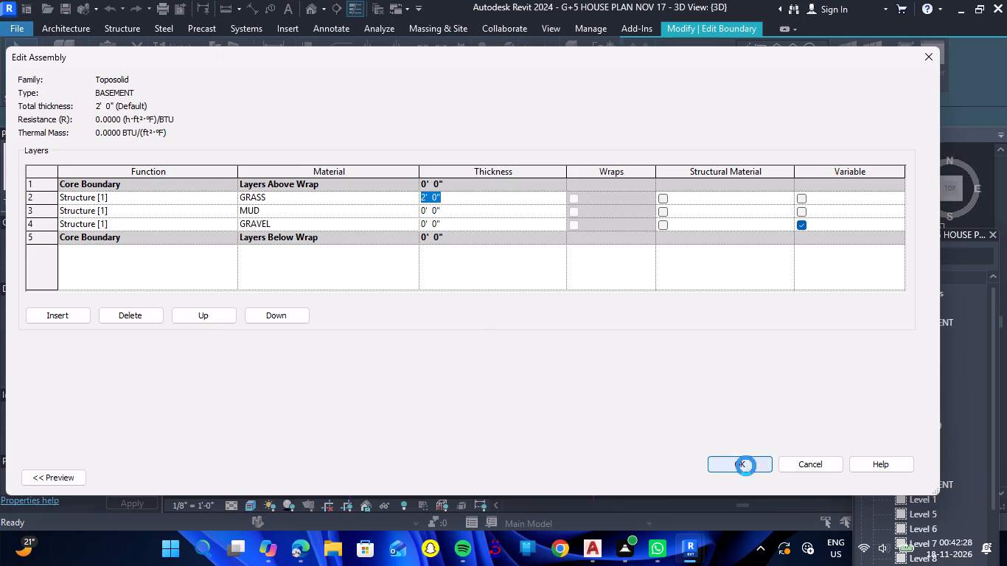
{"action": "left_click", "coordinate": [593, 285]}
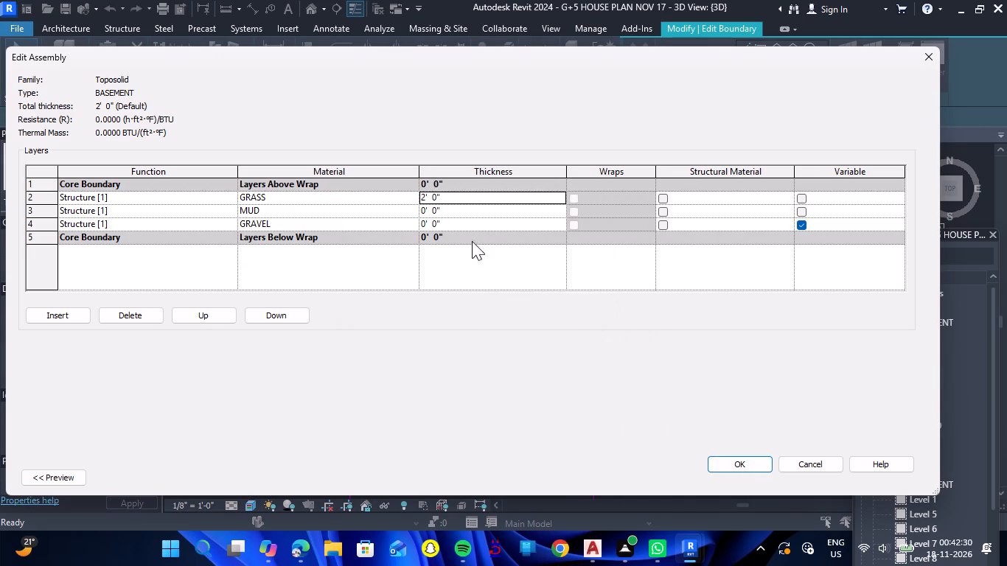
Set the MUD and GRAVEL layer thicknesses to 1" each and apply the changes to the BASEMENT type.
{"action": "left_click", "coordinate": [442, 214]}
{"action": "key", "text": "BackSpace"}
{"action": "key", "text": "BackSpace"}
{"action": "key", "text": "BackSpace"}
{"action": "key", "text": "BackSpace"}
{"action": "key", "text": "BackSpace"}
{"action": "key", "text": "BackSpace"}
{"action": "key", "text": "BackSpace"}
{"action": "key", "text": "BackSpace"}
{"action": "key", "text": "BackSpace"}
{"action": "key", "text": "BackSpace"}
{"action": "key", "text": "BackSpace"}
{"action": "key", "text": "BackSpace"}
{"action": "key", "text": "BackSpace"}
{"action": "key", "text": "1"}
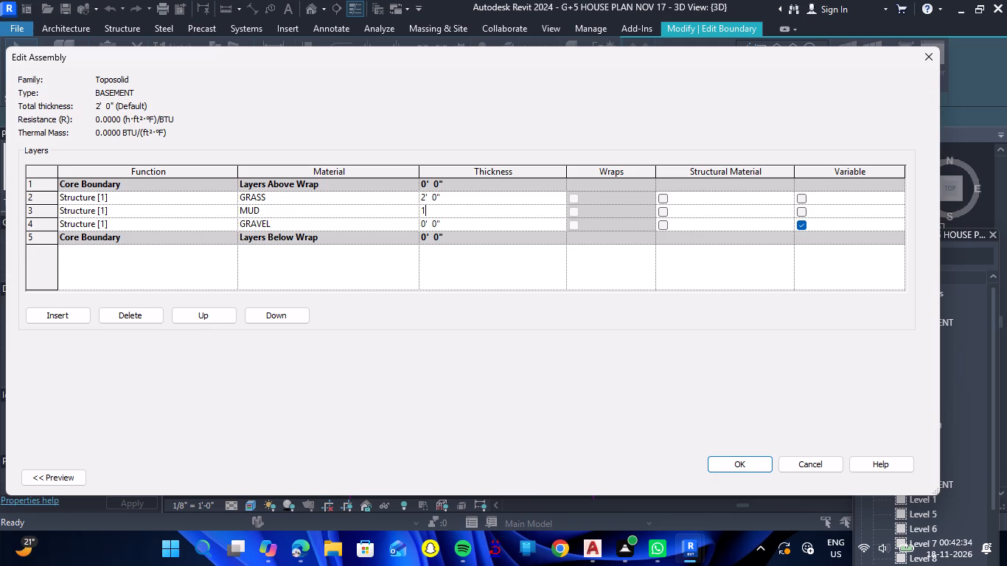
{"action": "key", "text": "shift+quotedbl"}
{"action": "key", "text": "Return"}
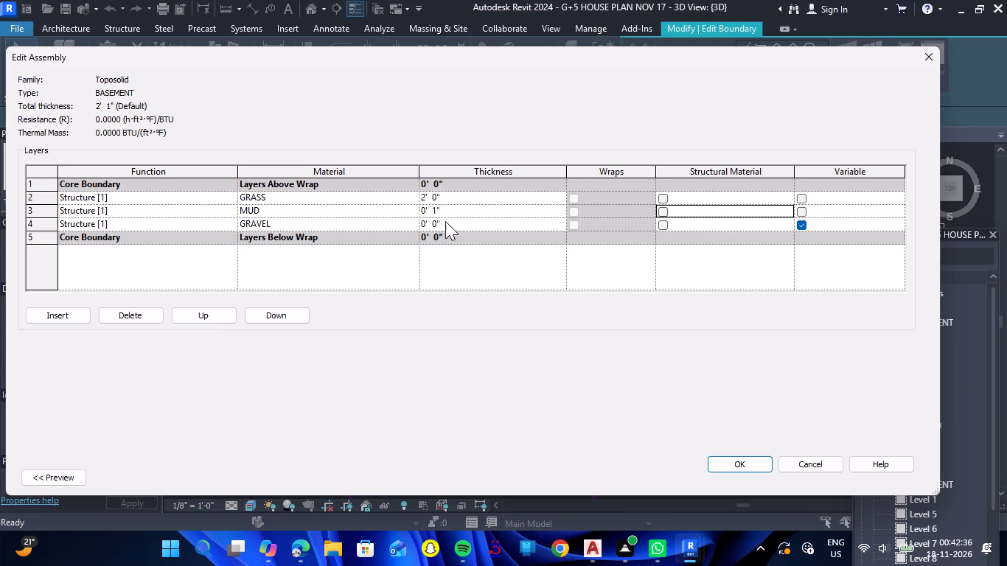
{"action": "left_click", "coordinate": [450, 226]}
{"action": "type", "text": "1\""}
{"action": "key", "text": "Return"}
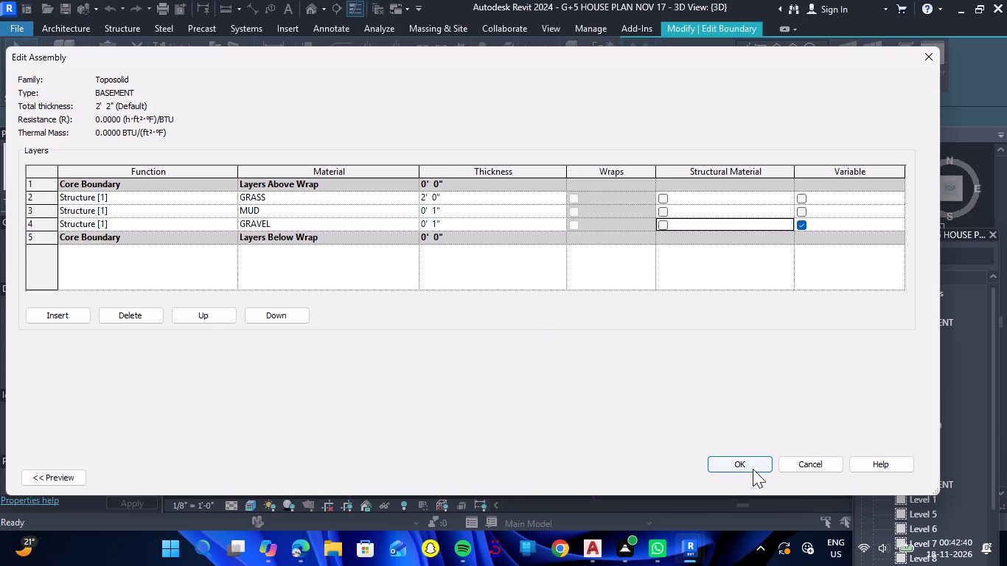
{"action": "left_click", "coordinate": [753, 469]}
{"action": "left_click", "coordinate": [756, 475]}
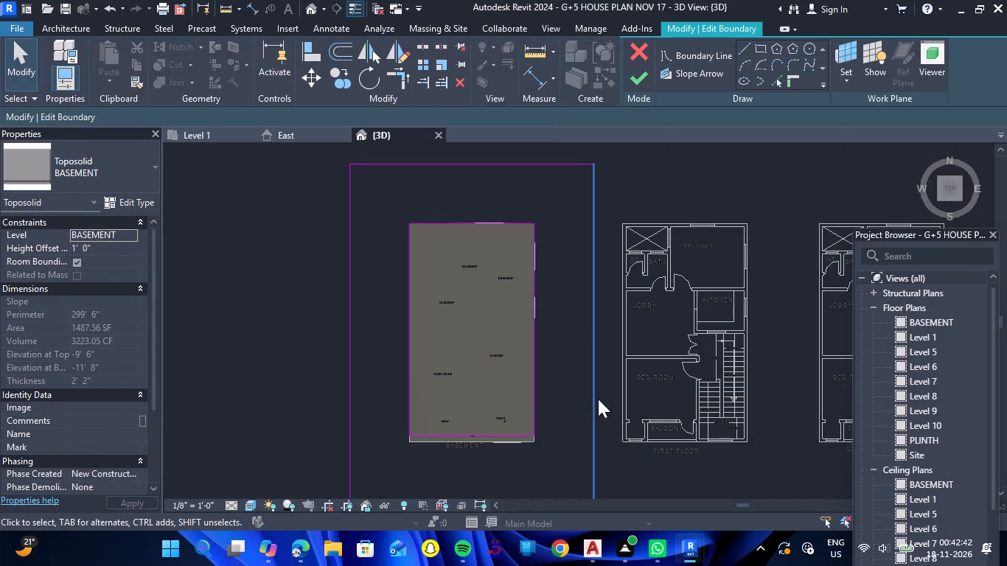
Finish the BASEMENT toposolid's boundary sketch, leaving its lines as they are.
{"action": "scroll", "coordinate": [576, 399], "scroll_direction": "down", "scroll_amount": 4}
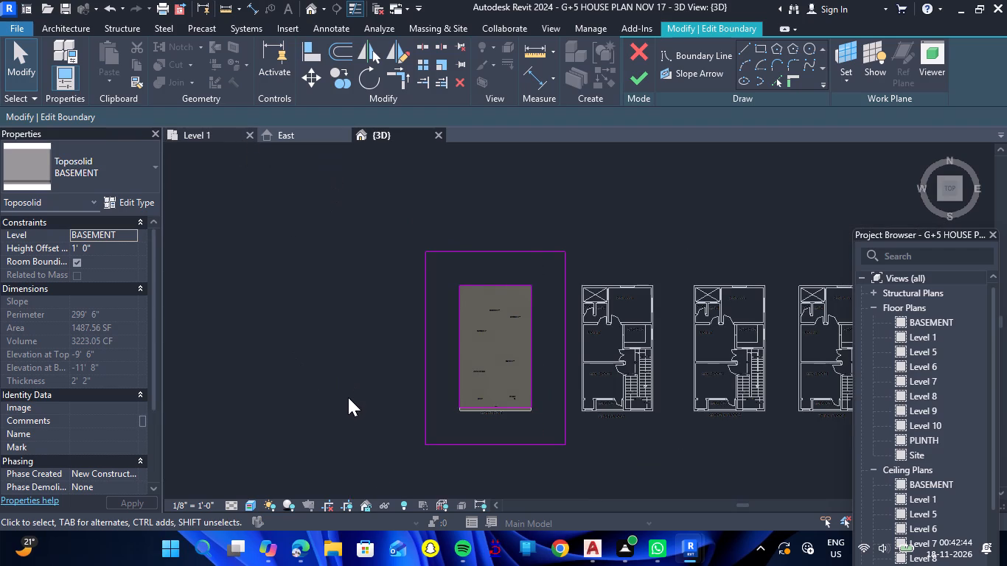
{"action": "left_click_drag", "start_coordinate": [348, 402], "coordinate": [367, 191], "text": "shift"}
{"action": "right_click_drag", "start_coordinate": [348, 402], "coordinate": [367, 191], "text": "shift"}
{"action": "scroll", "coordinate": [463, 321], "scroll_direction": "down", "scroll_amount": 6}
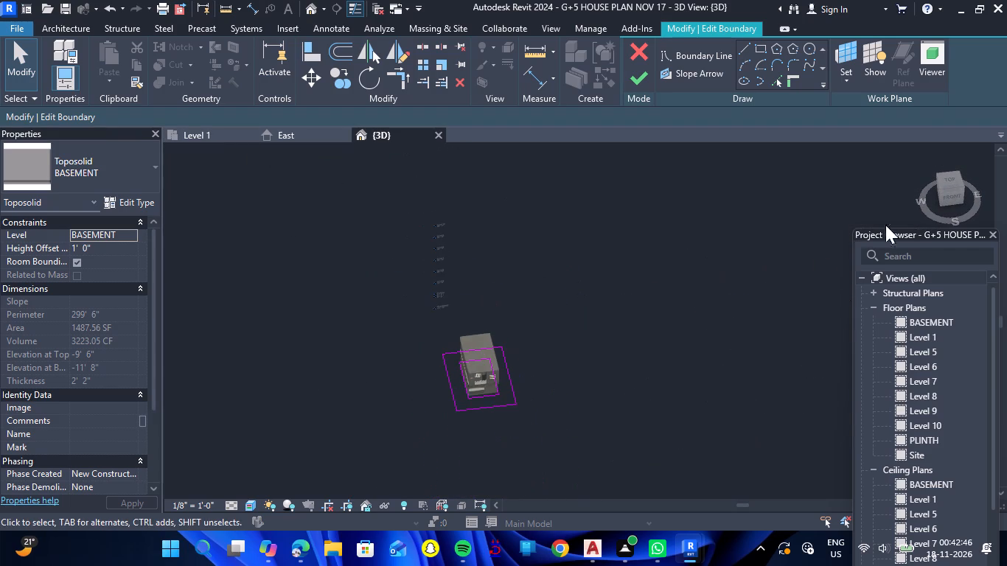
{"action": "left_click", "coordinate": [635, 87]}
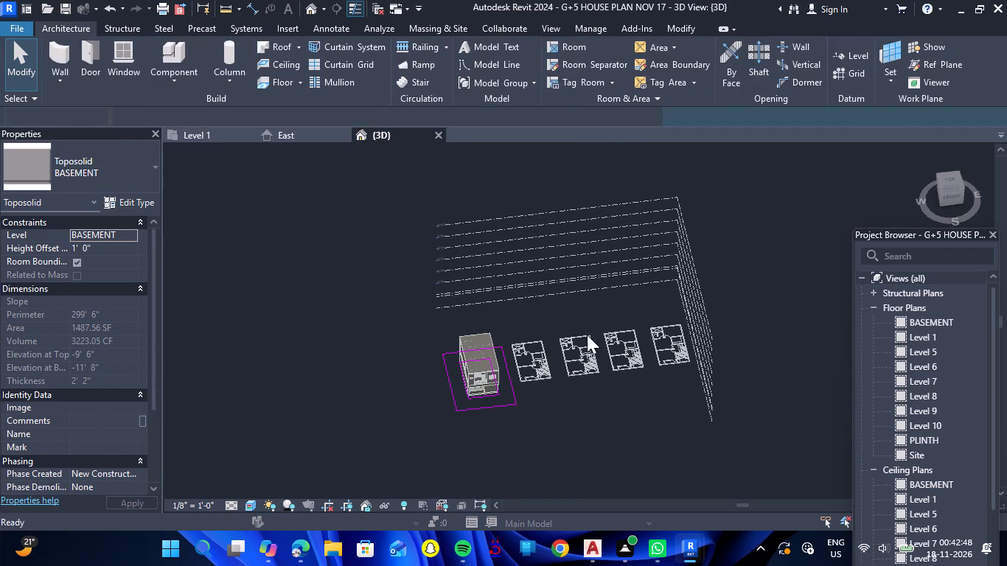
Inspect the thinner toposolid's cutout from underneath and its position against the house from the front.
{"action": "left_click_drag", "start_coordinate": [505, 437], "coordinate": [502, 227]}
{"action": "right_click_drag", "start_coordinate": [505, 437], "coordinate": [502, 227], "text": "shift"}
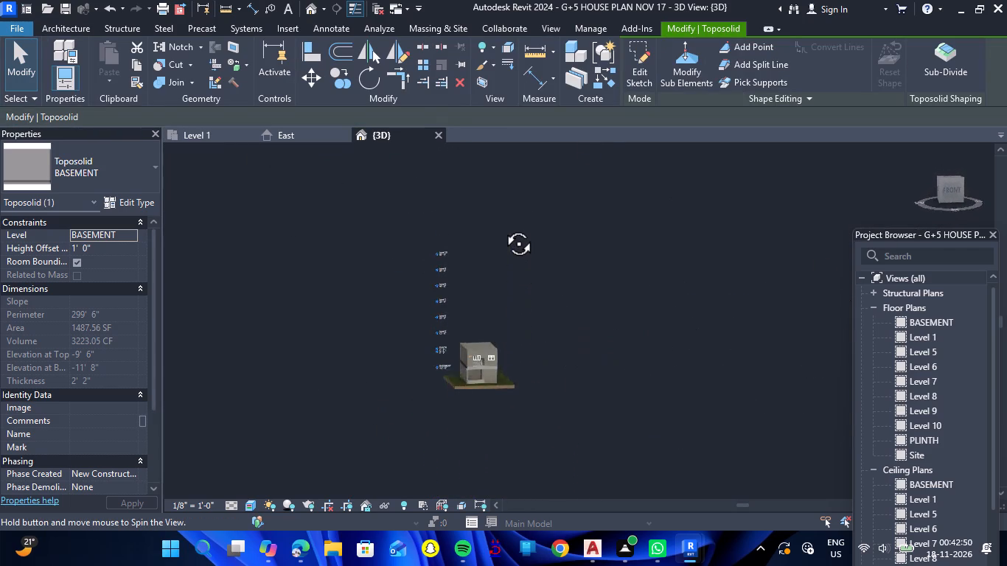
{"action": "left_click_drag", "start_coordinate": [502, 227], "coordinate": [507, 178]}
{"action": "right_click_drag", "start_coordinate": [502, 227], "coordinate": [508, 178], "text": "shift"}
{"action": "scroll", "coordinate": [484, 389], "scroll_direction": "up", "scroll_amount": 10}
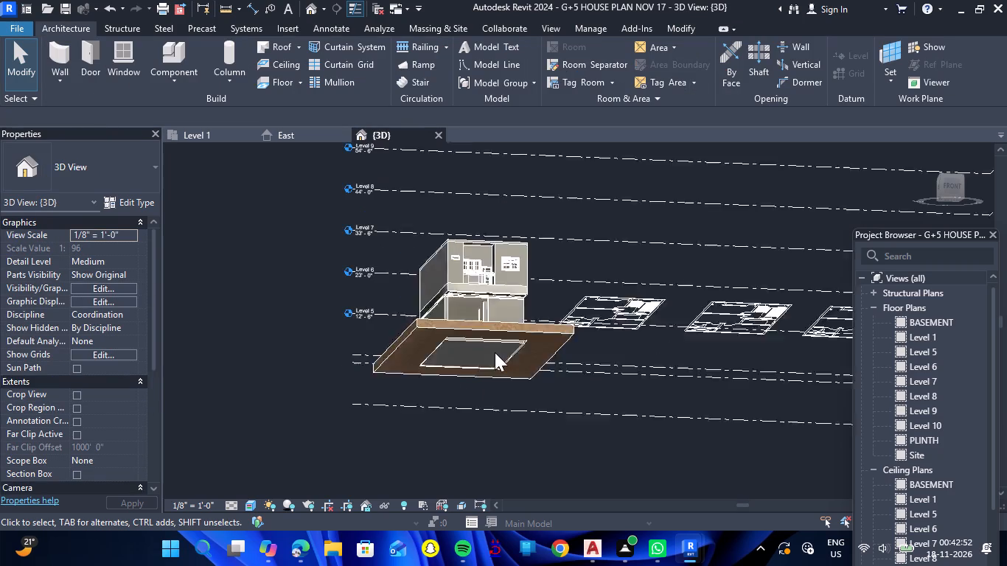
{"action": "scroll", "coordinate": [495, 352], "scroll_direction": "up", "scroll_amount": 9}
{"action": "scroll", "coordinate": [566, 319], "scroll_direction": "down", "scroll_amount": 2}
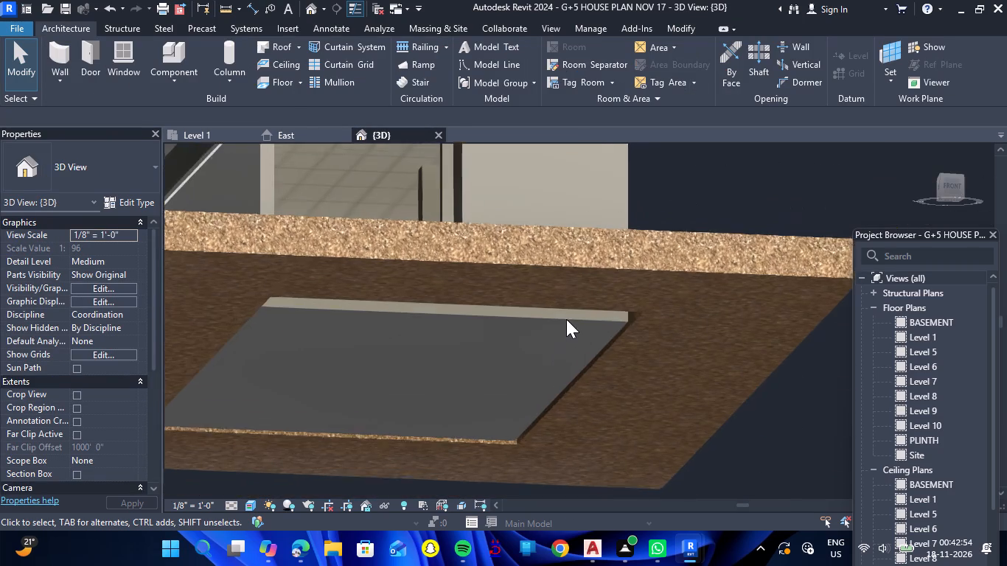
{"action": "scroll", "coordinate": [566, 319], "scroll_direction": "down", "scroll_amount": 1}
{"action": "scroll", "coordinate": [421, 419], "scroll_direction": "up", "scroll_amount": 4}
{"action": "scroll", "coordinate": [421, 413], "scroll_direction": "down", "scroll_amount": 3}
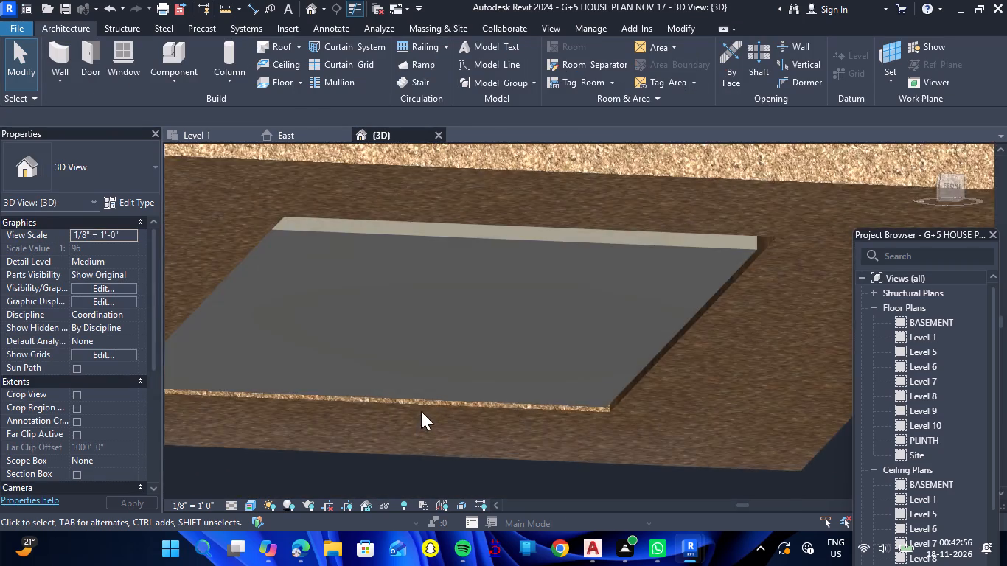
{"action": "scroll", "coordinate": [421, 411], "scroll_direction": "down", "scroll_amount": 4}
{"action": "scroll", "coordinate": [296, 408], "scroll_direction": "up", "scroll_amount": 3}
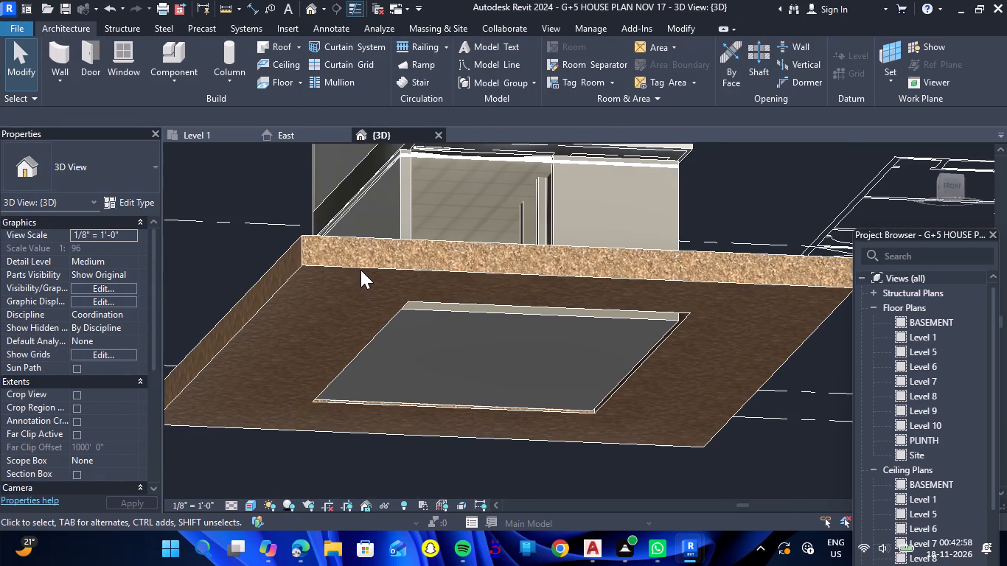
{"action": "scroll", "coordinate": [469, 291], "scroll_direction": "down", "scroll_amount": 6}
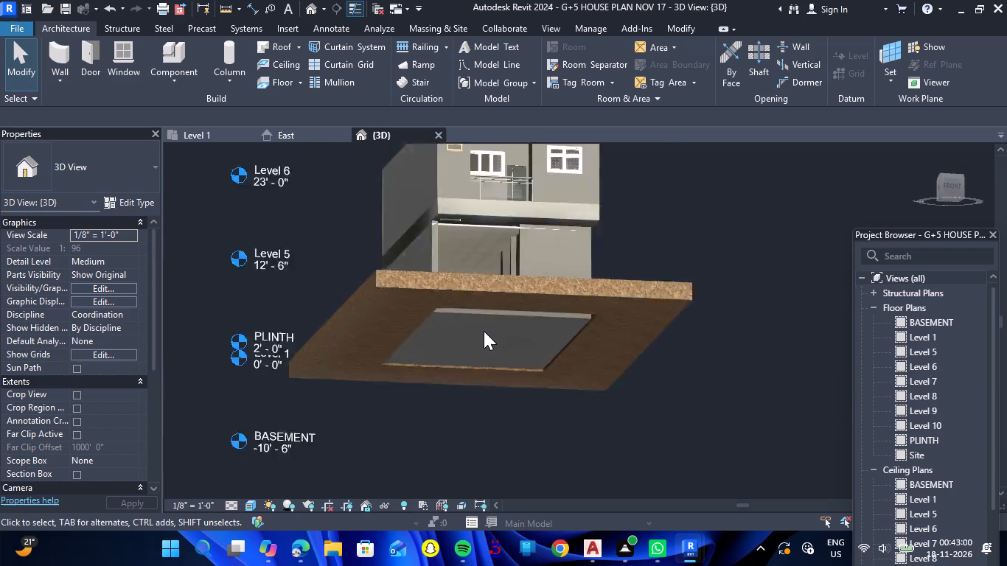
{"action": "left_click_drag", "start_coordinate": [523, 389], "coordinate": [517, 408]}
{"action": "right_click_drag", "start_coordinate": [523, 389], "coordinate": [517, 408], "text": "shift"}
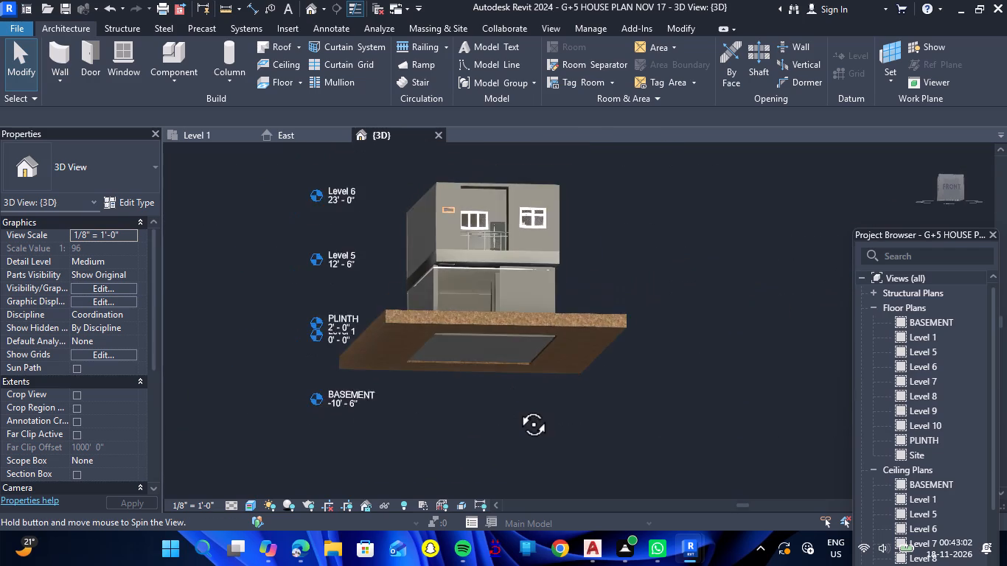
{"action": "left_click_drag", "start_coordinate": [517, 408], "coordinate": [501, 456]}
{"action": "right_click_drag", "start_coordinate": [517, 408], "coordinate": [501, 456], "text": "shift"}
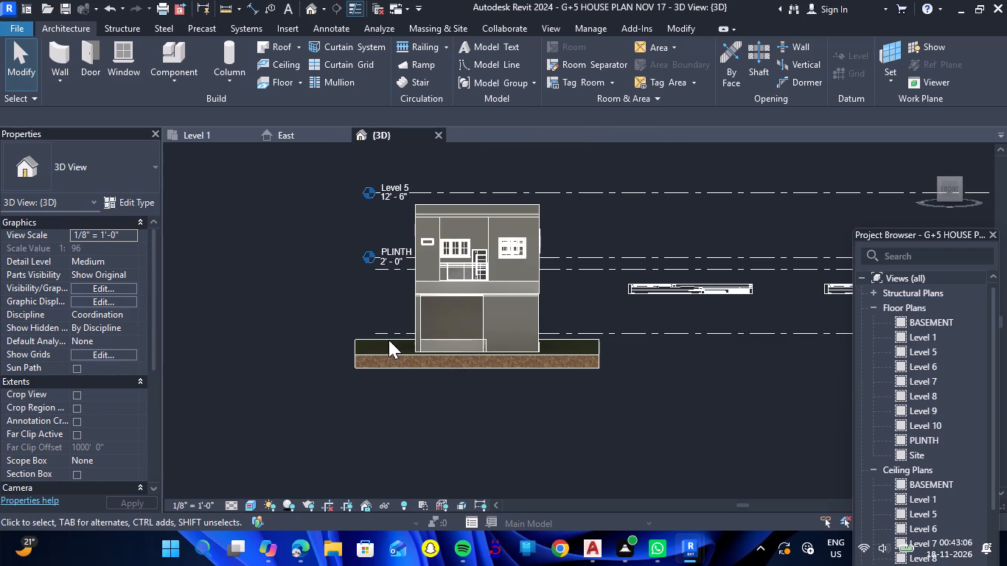
Set the BASEMENT toposolid's height offset from level to -10'.
{"action": "key", "text": "Escape"}
{"action": "scroll", "coordinate": [349, 349], "scroll_direction": "up", "scroll_amount": 3}
{"action": "left_click", "coordinate": [363, 356]}
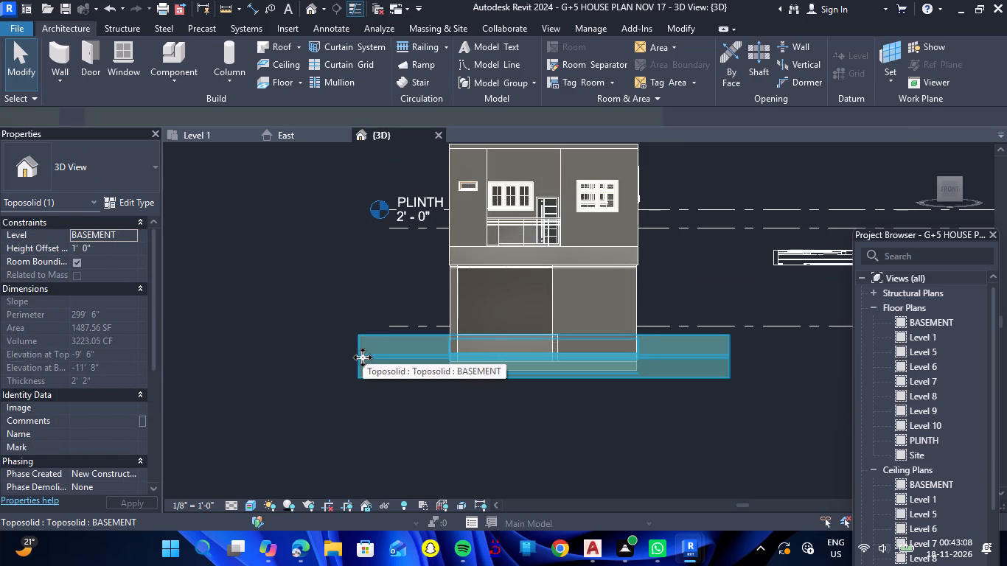
{"action": "left_click", "coordinate": [116, 204]}
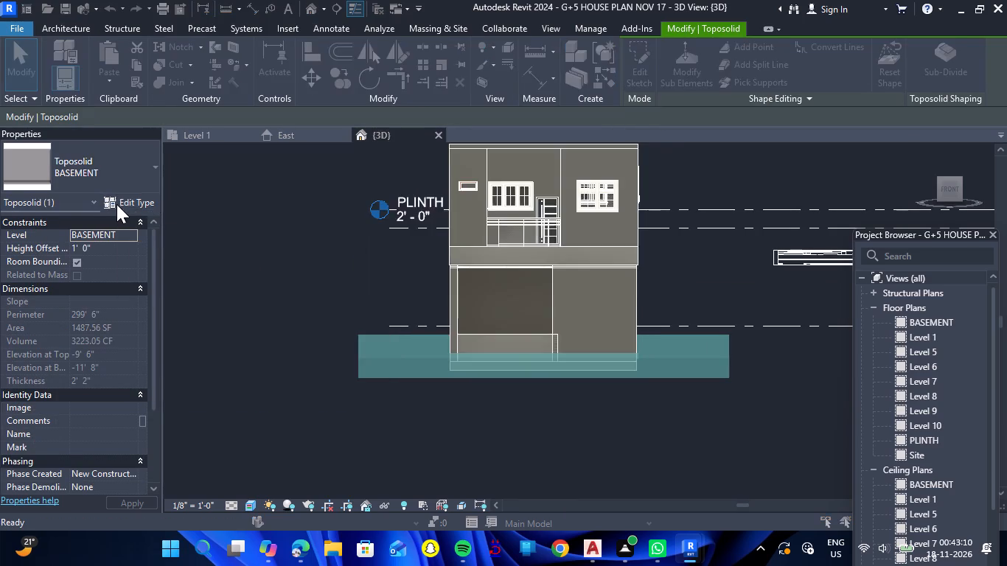
{"action": "left_click", "coordinate": [922, 62]}
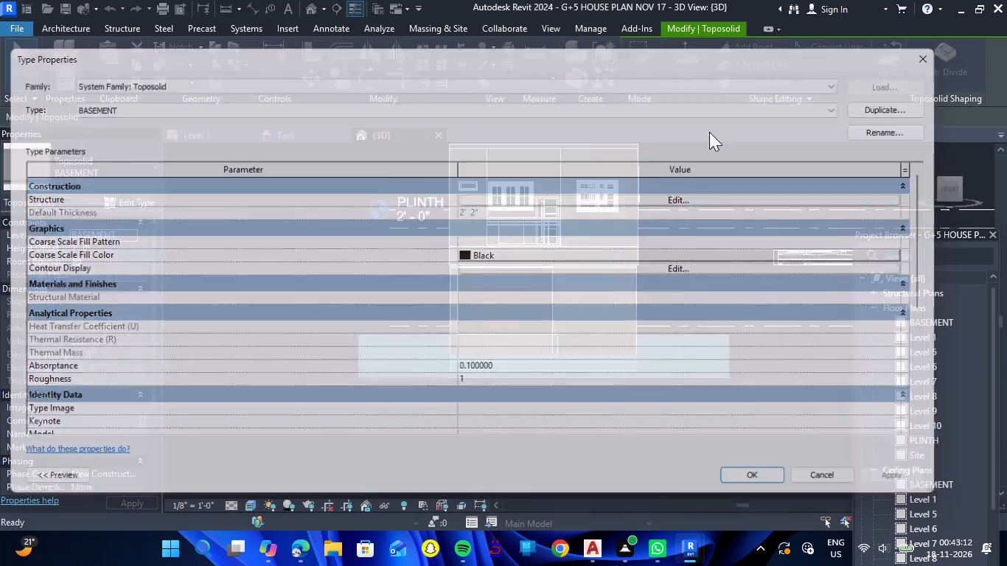
{"action": "left_click", "coordinate": [114, 249]}
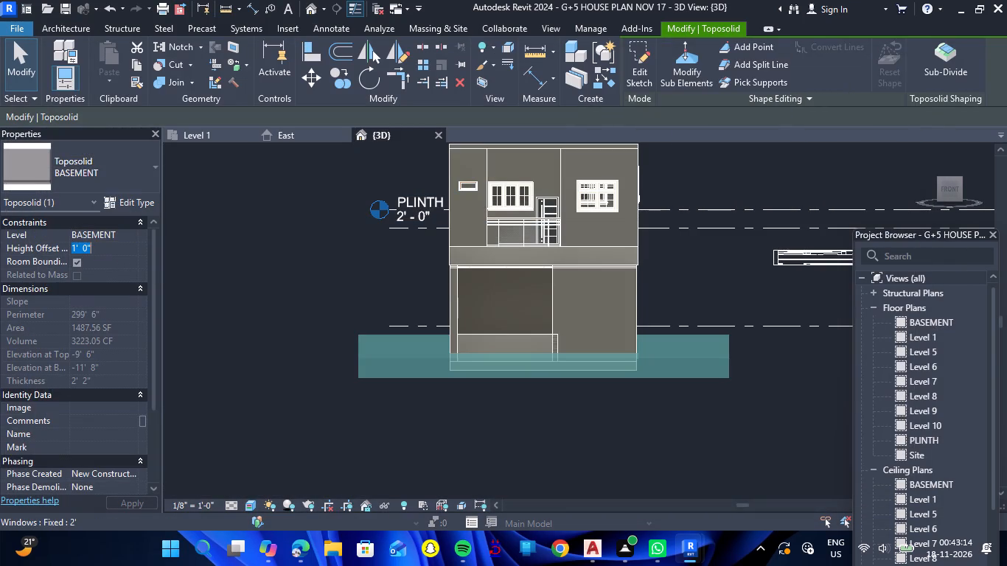
{"action": "key", "text": "BackSpace"}
{"action": "type", "text": "-10'"}
{"action": "key", "text": "Return"}
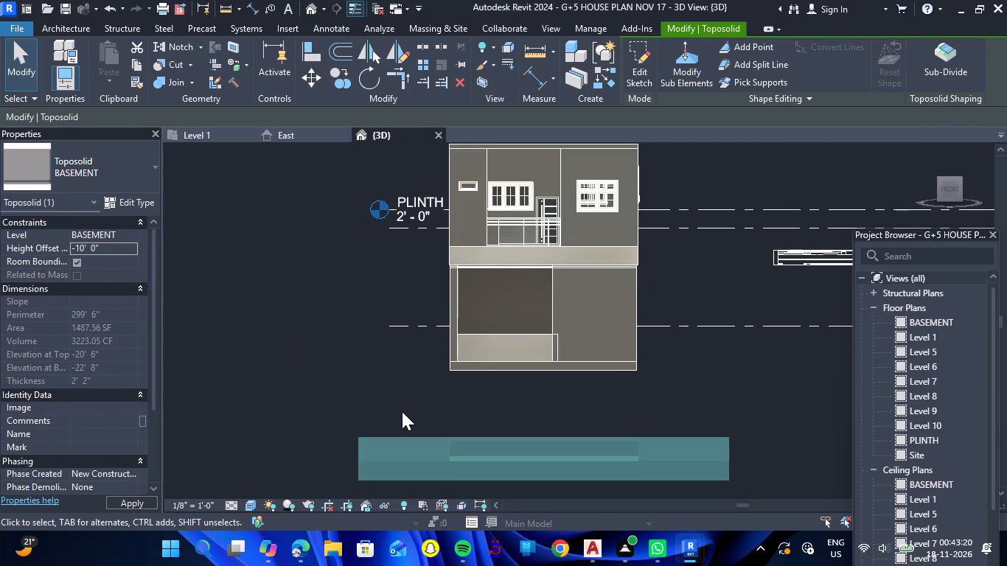
Delete the four inner boundary lines around the house footprint from the BASEMENT toposolid's sketch and finish the boundary edit.
{"action": "left_click", "coordinate": [341, 391]}
{"action": "left_click_drag", "start_coordinate": [320, 351], "coordinate": [319, 387]}
{"action": "right_click_drag", "start_coordinate": [320, 351], "coordinate": [319, 387], "text": "shift"}
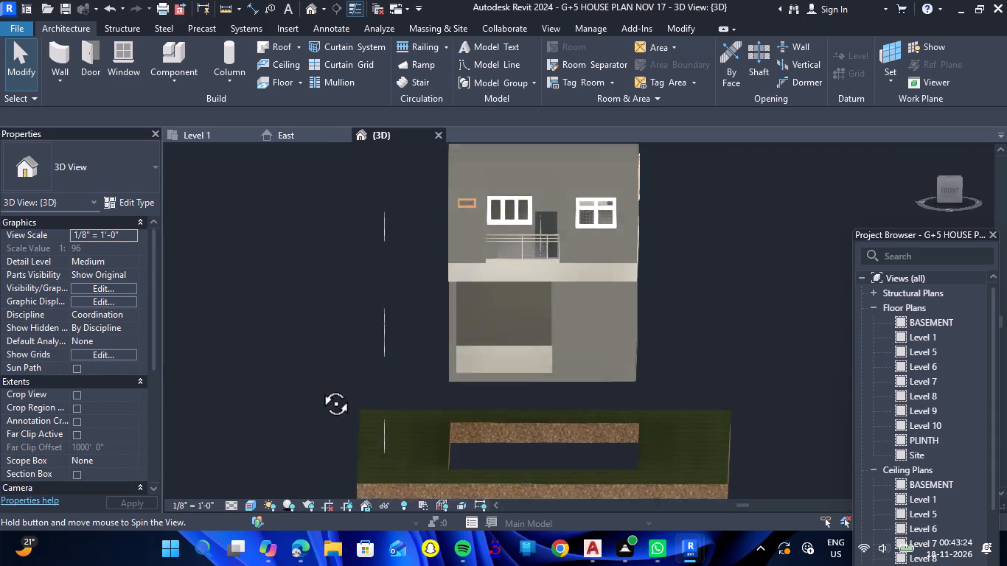
{"action": "right_click_drag", "start_coordinate": [319, 387], "coordinate": [318, 425], "text": "shift"}
{"action": "left_click_drag", "start_coordinate": [319, 387], "coordinate": [318, 425]}
{"action": "scroll", "coordinate": [324, 372], "scroll_direction": "down", "scroll_amount": 3}
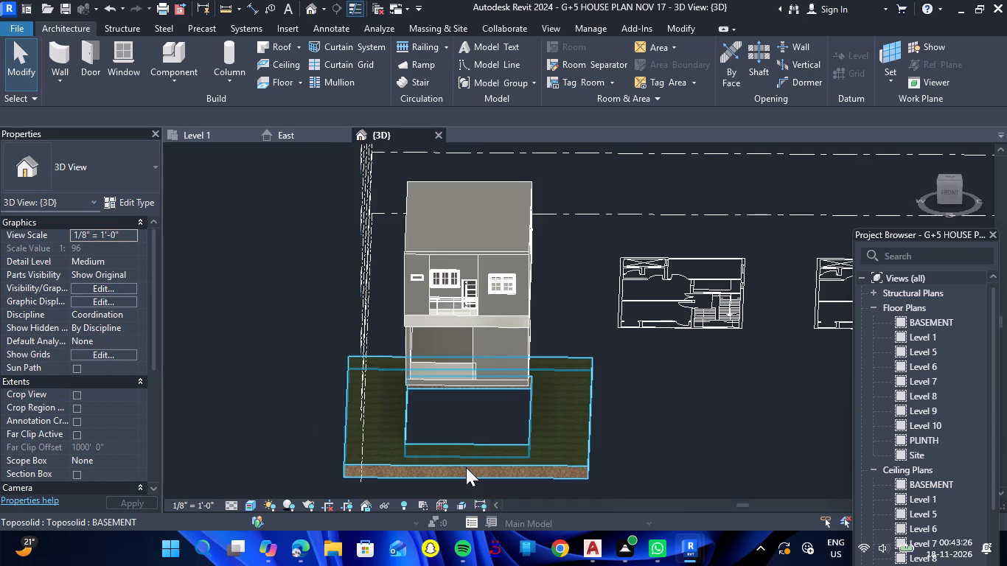
{"action": "double_click", "coordinate": [466, 467]}
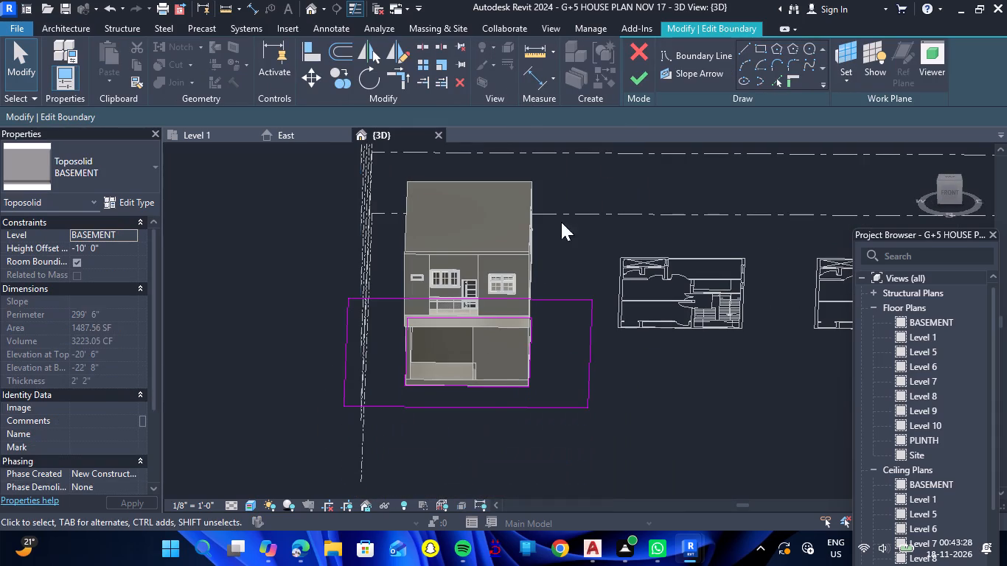
{"action": "left_click", "coordinate": [952, 180]}
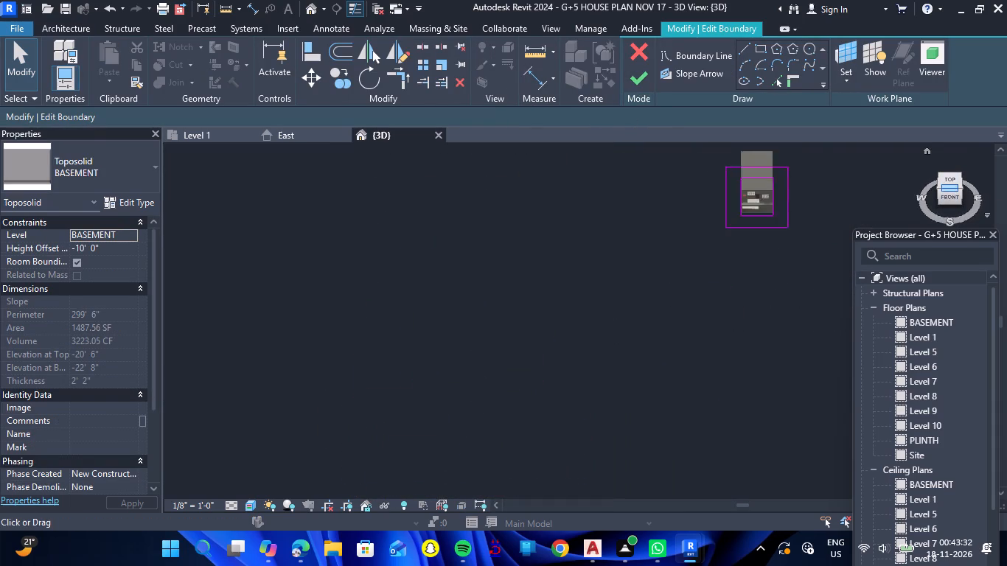
{"action": "left_click", "coordinate": [952, 184]}
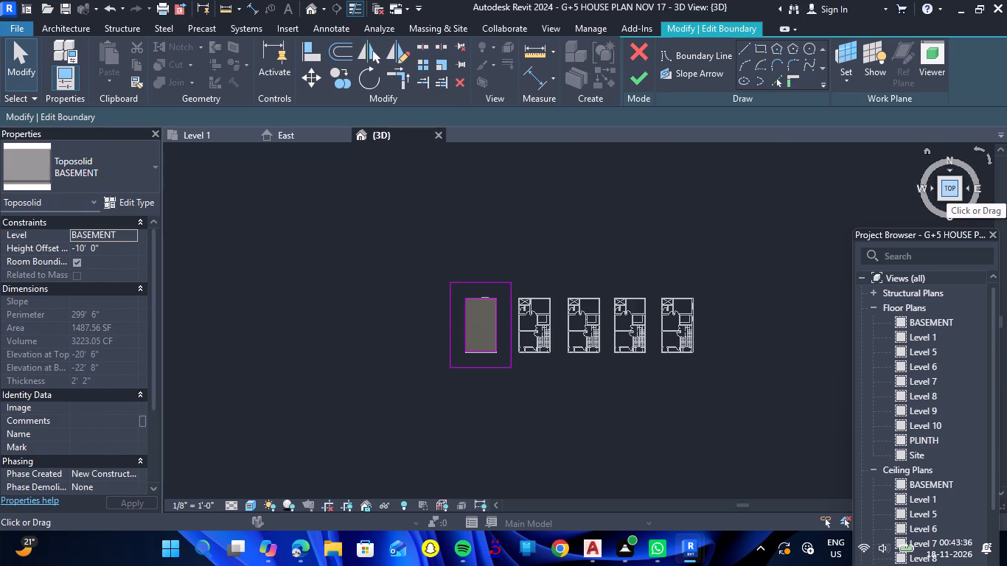
{"action": "scroll", "coordinate": [526, 342], "scroll_direction": "up", "scroll_amount": 7}
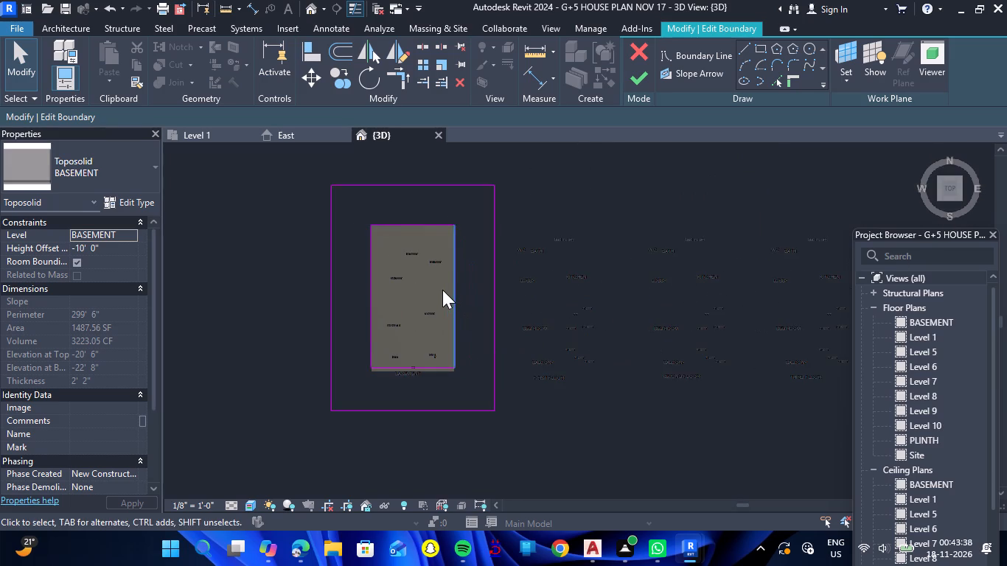
{"action": "scroll", "coordinate": [442, 290], "scroll_direction": "up", "scroll_amount": 4}
{"action": "left_click", "coordinate": [458, 306]}
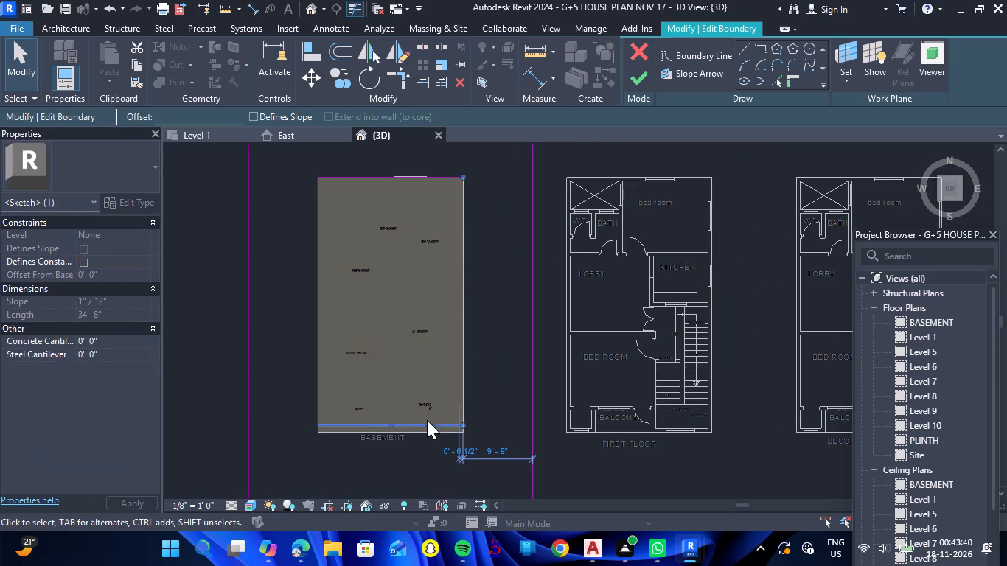
{"action": "left_click", "coordinate": [428, 424], "text": "ctrl"}
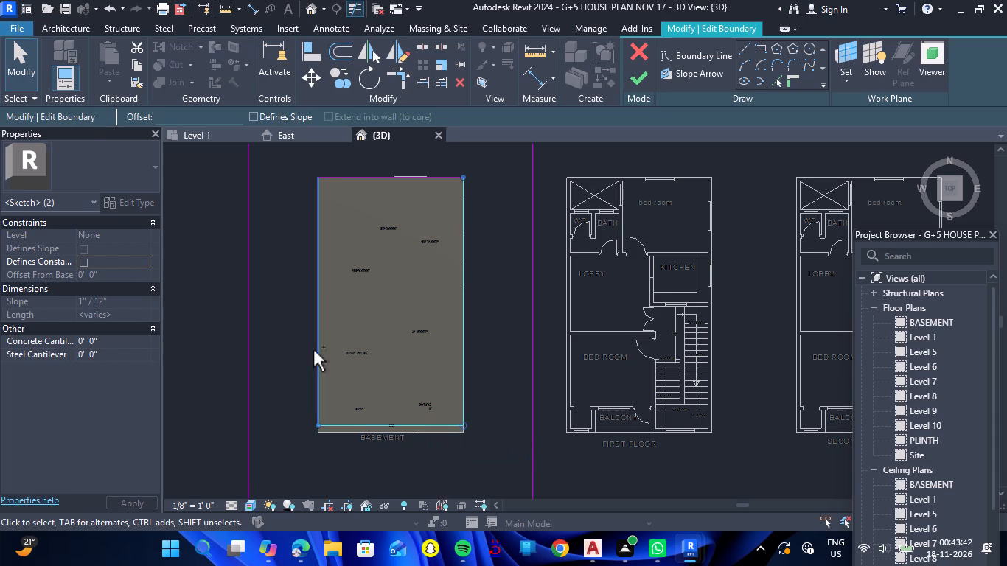
{"action": "left_click", "coordinate": [316, 321], "text": "ctrl"}
{"action": "left_click", "coordinate": [355, 172], "text": "ctrl"}
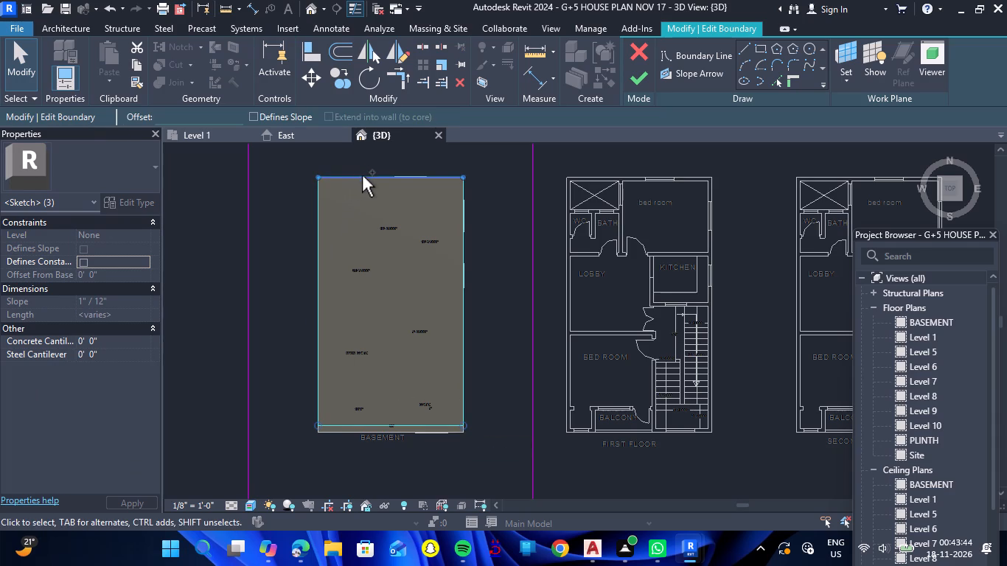
{"action": "key", "text": "Delete"}
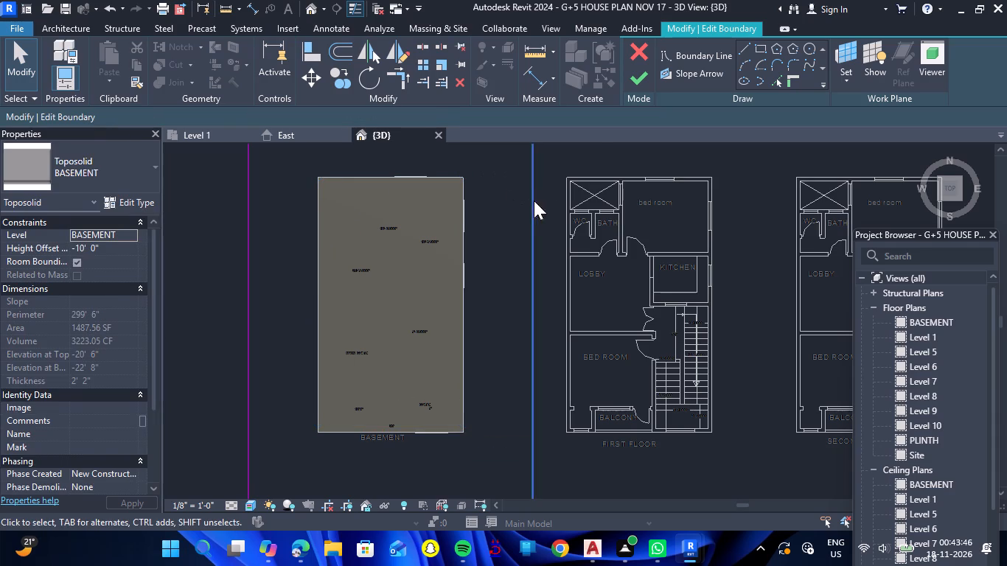
{"action": "left_click", "coordinate": [627, 90]}
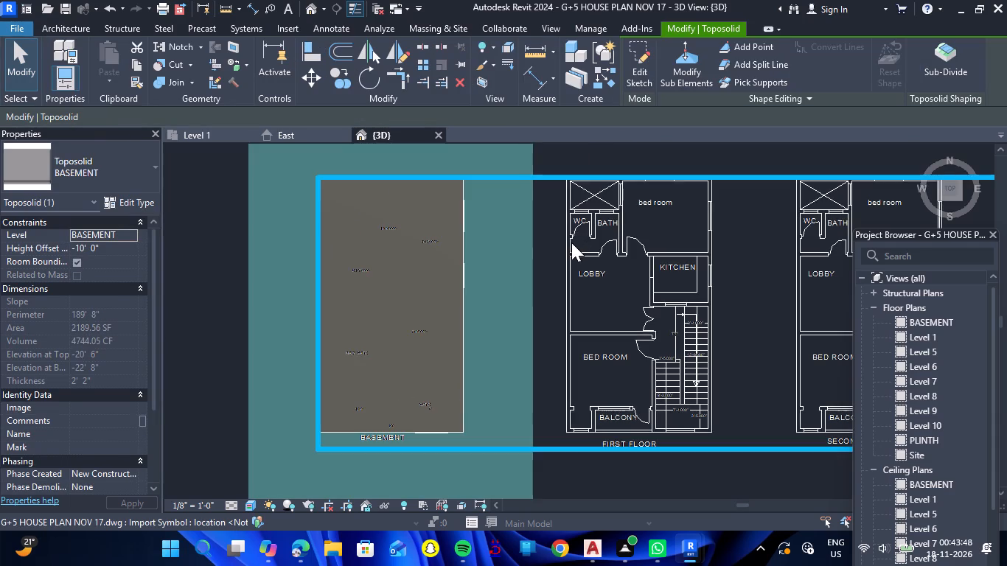
Inspect the BASEMENT toposolid without its cutout from above, from underneath and from the side, relative to the house.
{"action": "scroll", "coordinate": [571, 243], "scroll_direction": "down", "scroll_amount": 7}
{"action": "left_click_drag", "start_coordinate": [520, 409], "coordinate": [551, 181], "text": "shift"}
{"action": "right_click_drag", "start_coordinate": [520, 409], "coordinate": [551, 181], "text": "shift"}
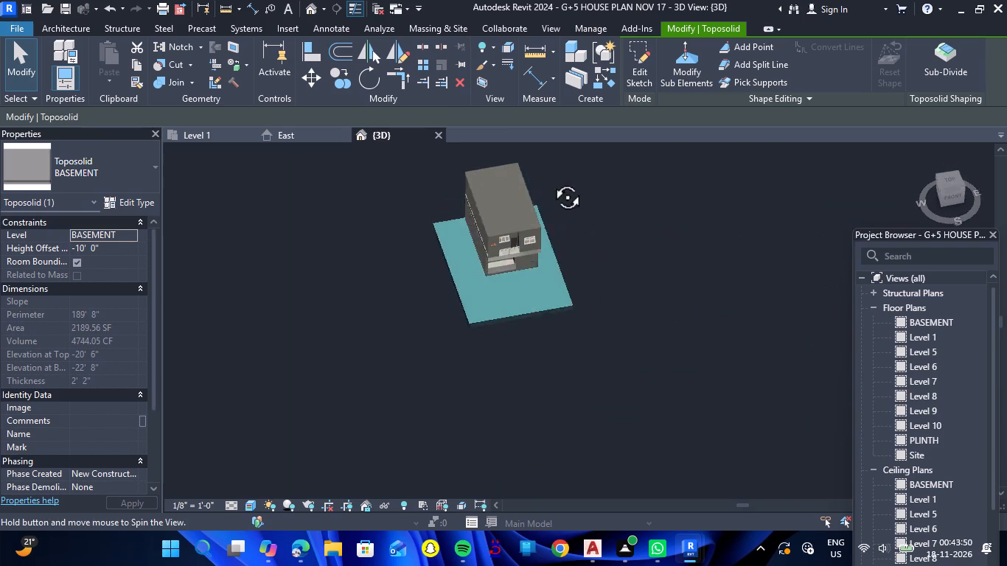
{"action": "left_click_drag", "start_coordinate": [551, 181], "coordinate": [553, 146], "text": "shift"}
{"action": "right_click_drag", "start_coordinate": [551, 181], "coordinate": [553, 146], "text": "shift"}
{"action": "left_click", "coordinate": [546, 399]}
{"action": "left_click_drag", "start_coordinate": [534, 403], "coordinate": [533, 362]}
{"action": "right_click_drag", "start_coordinate": [534, 403], "coordinate": [533, 362]}
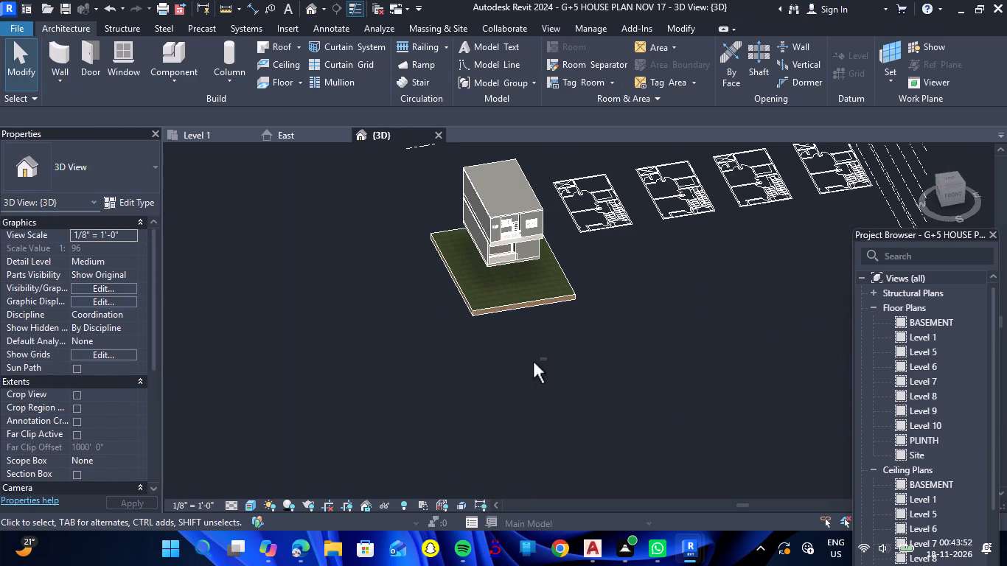
{"action": "left_click_drag", "start_coordinate": [533, 362], "coordinate": [538, 318]}
{"action": "right_click_drag", "start_coordinate": [533, 362], "coordinate": [538, 318]}
{"action": "left_click_drag", "start_coordinate": [542, 441], "coordinate": [562, 278], "text": "shift"}
{"action": "right_click_drag", "start_coordinate": [542, 441], "coordinate": [562, 278], "text": "shift"}
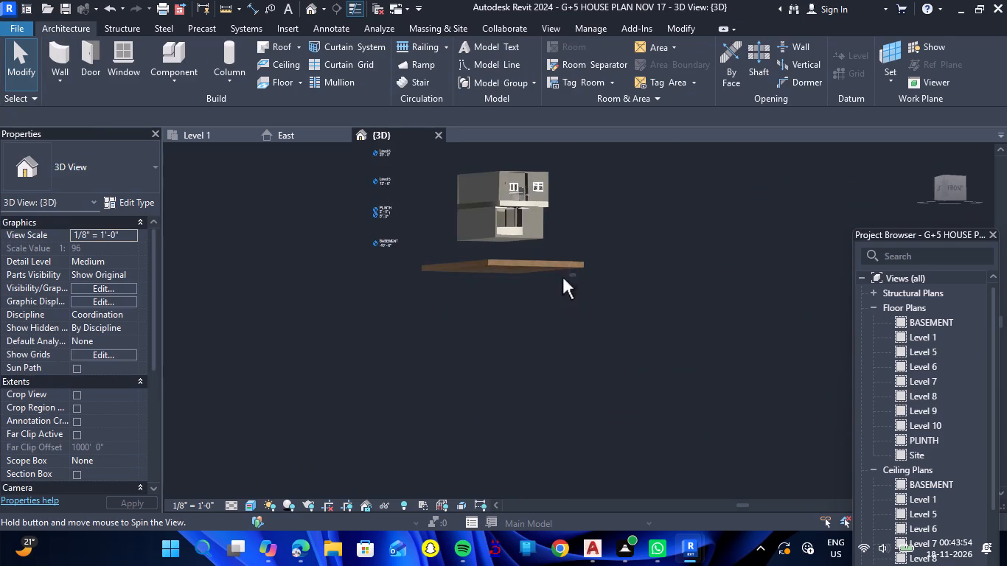
{"action": "right_click_drag", "start_coordinate": [562, 278], "coordinate": [562, 278], "text": "shift"}
{"action": "scroll", "coordinate": [518, 227], "scroll_direction": "up", "scroll_amount": 6}
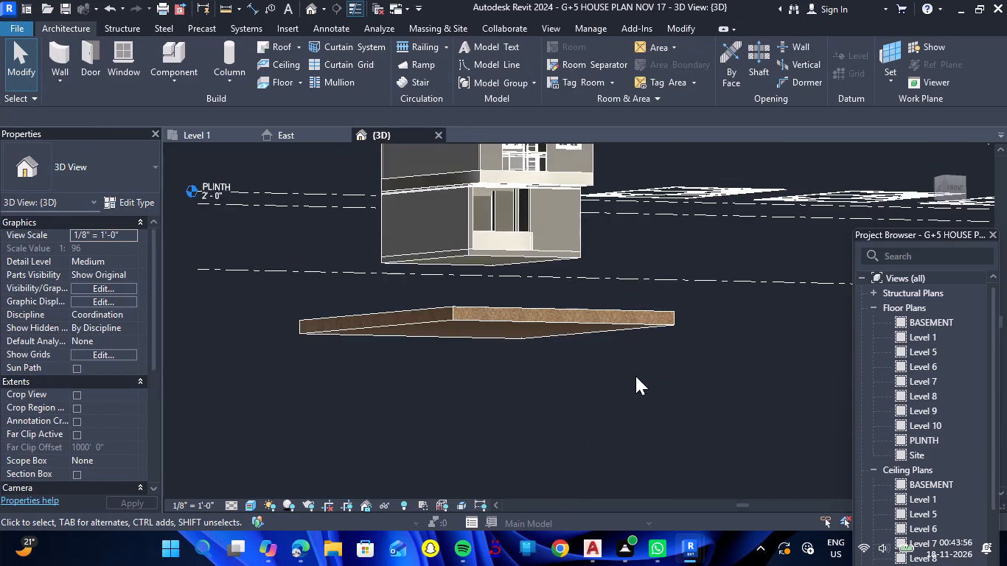
{"action": "right_click_drag", "start_coordinate": [635, 372], "coordinate": [587, 419], "text": "shift"}
{"action": "left_click_drag", "start_coordinate": [635, 372], "coordinate": [587, 419], "text": "shift"}
{"action": "left_click", "coordinate": [587, 419], "text": "shift"}
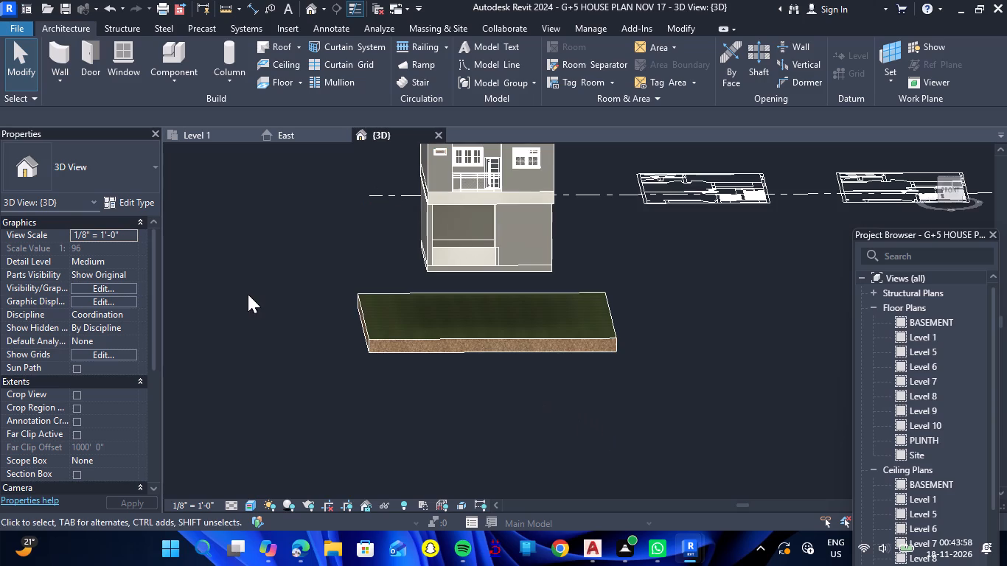
{"action": "left_click_drag", "start_coordinate": [627, 394], "coordinate": [610, 398]}
{"action": "right_click_drag", "start_coordinate": [627, 394], "coordinate": [610, 398], "text": "shift"}
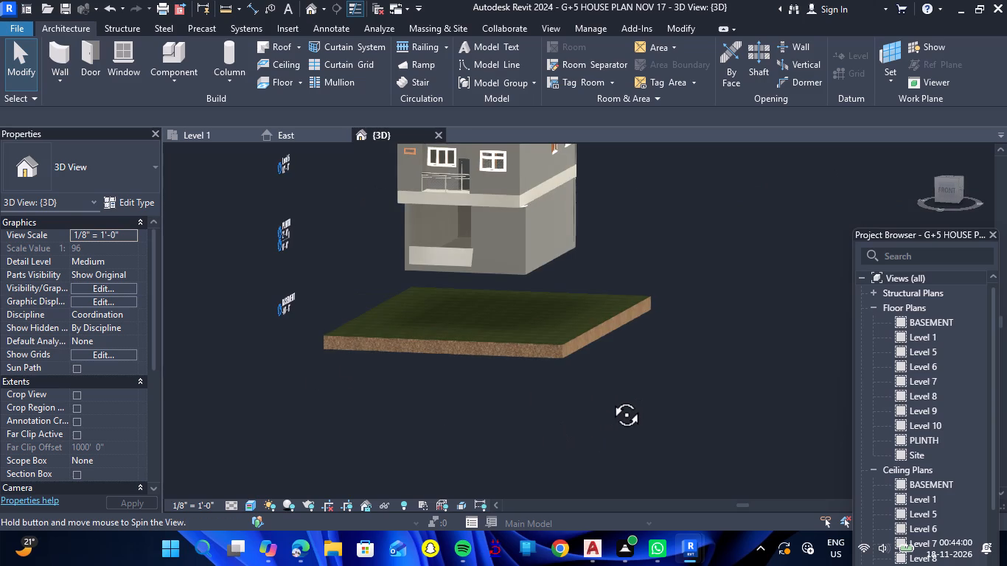
{"action": "left_click_drag", "start_coordinate": [610, 398], "coordinate": [613, 398]}
{"action": "right_click_drag", "start_coordinate": [610, 398], "coordinate": [588, 392], "text": "shift"}
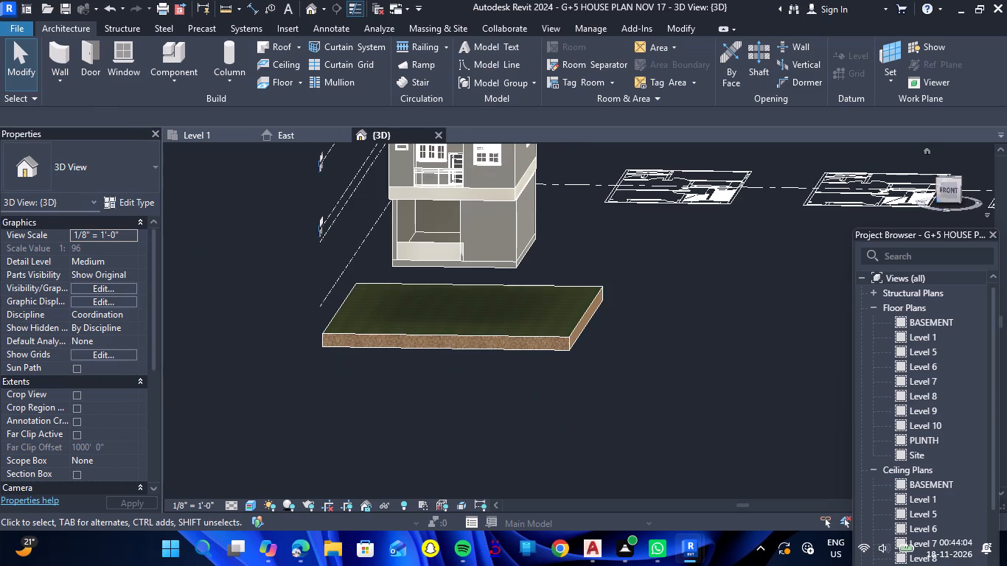
Set the BASEMENT toposolid type's GRAVEL layer thickness to 5' and its MUD layer thickness to 3', and accept the type changes.
{"action": "left_click", "coordinate": [947, 192]}
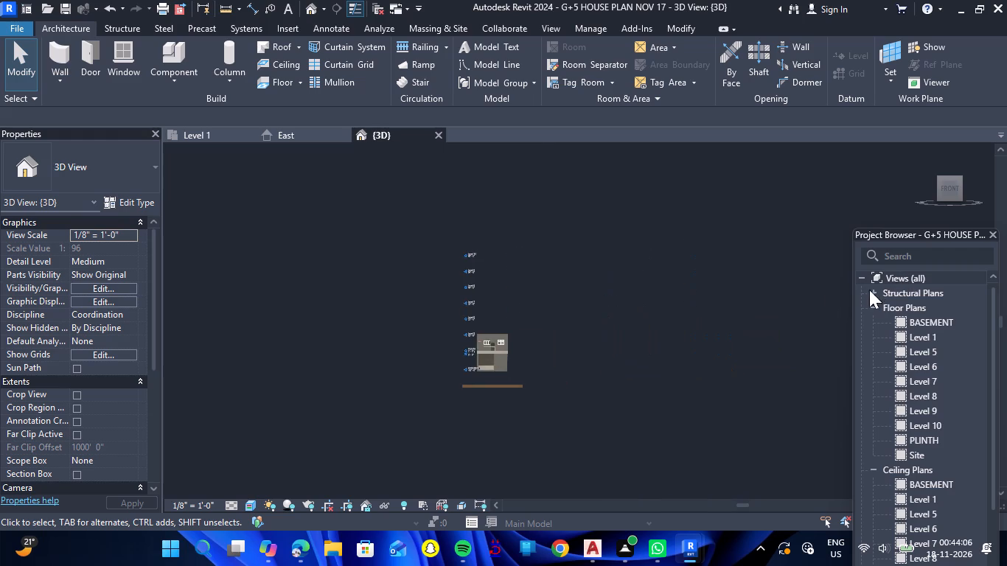
{"action": "scroll", "coordinate": [479, 381], "scroll_direction": "up", "scroll_amount": 2}
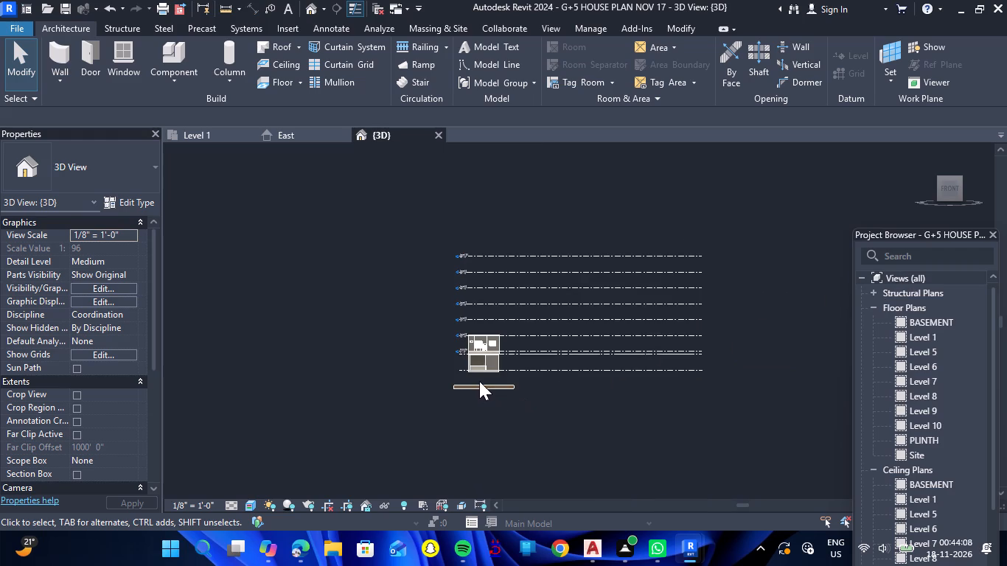
{"action": "scroll", "coordinate": [479, 381], "scroll_direction": "up", "scroll_amount": 11}
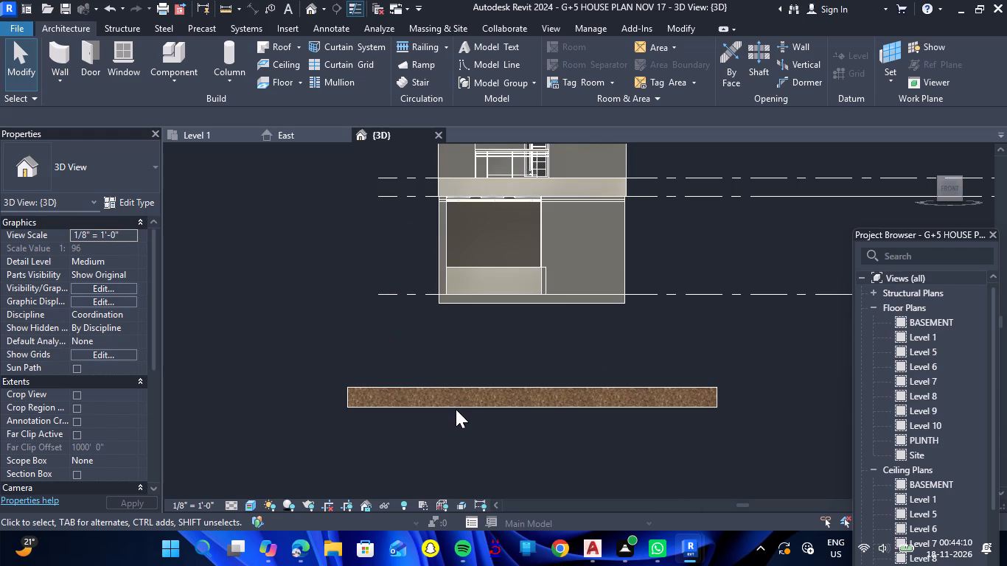
{"action": "scroll", "coordinate": [453, 386], "scroll_direction": "up", "scroll_amount": 5}
{"action": "key", "text": "Escape"}
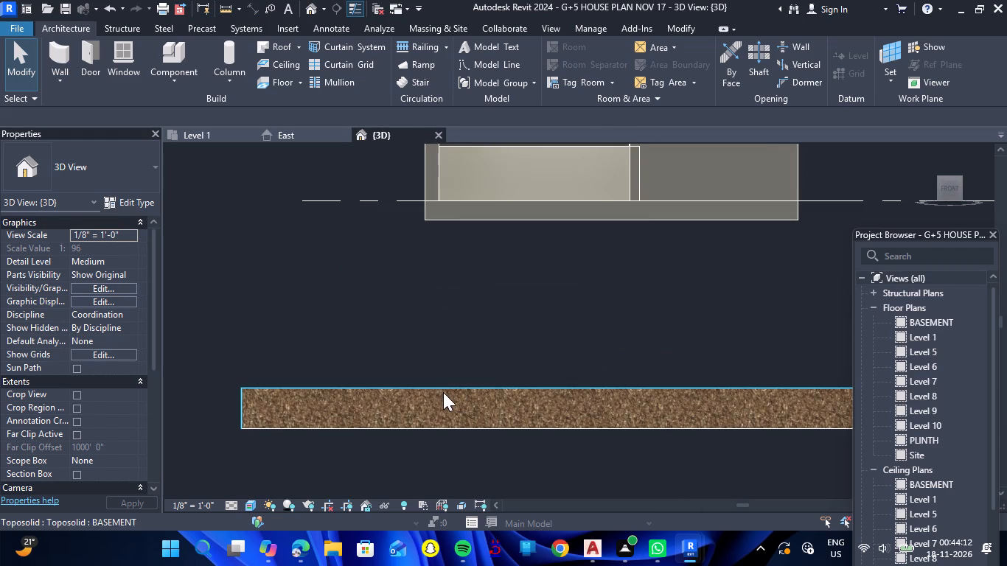
{"action": "left_click", "coordinate": [447, 432]}
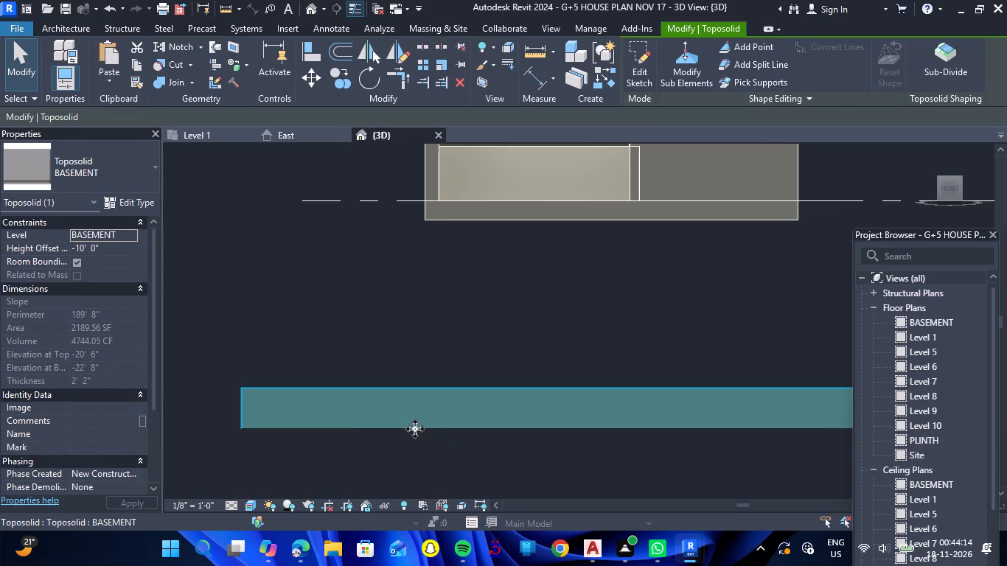
{"action": "left_click", "coordinate": [136, 205]}
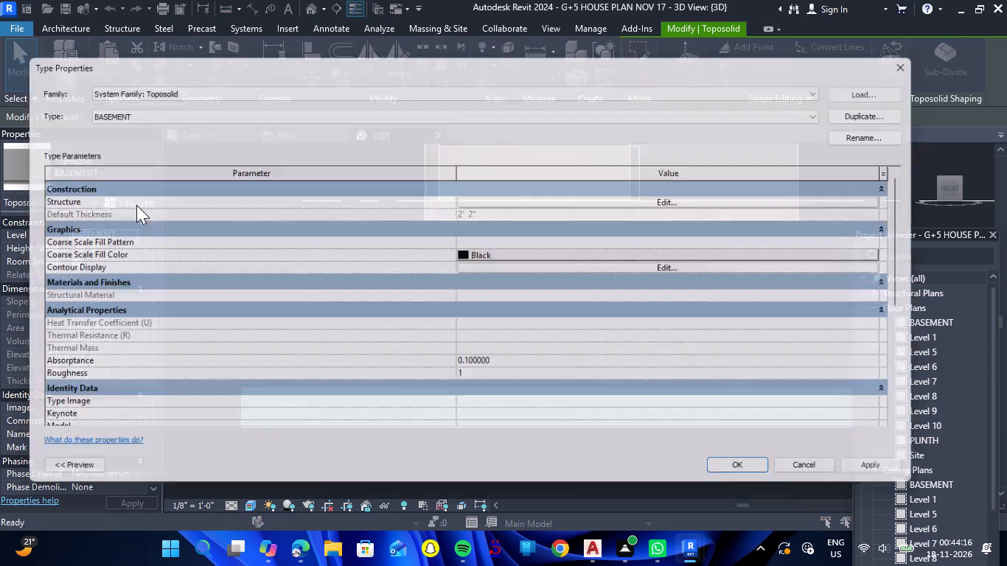
{"action": "left_click", "coordinate": [669, 204]}
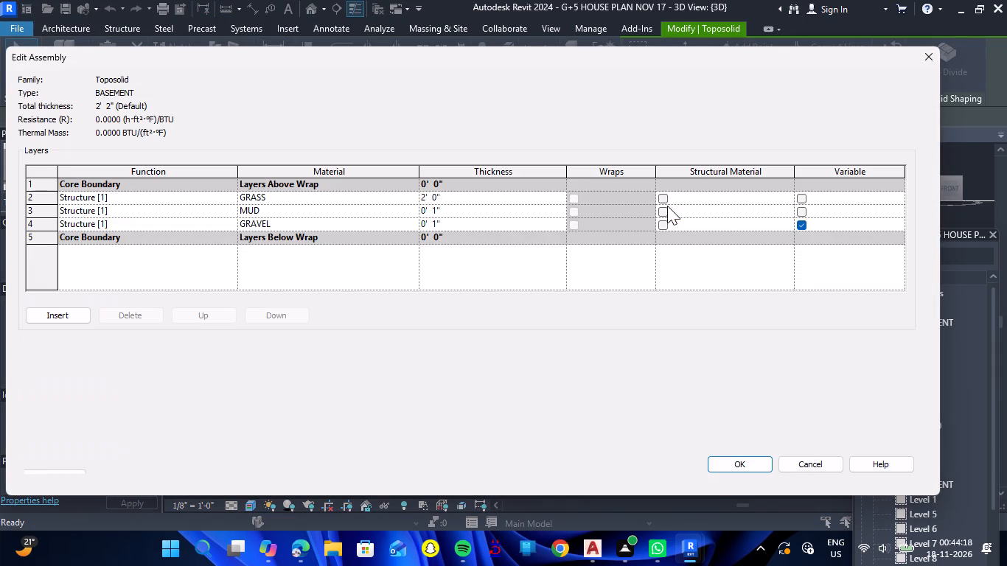
{"action": "left_click", "coordinate": [447, 225]}
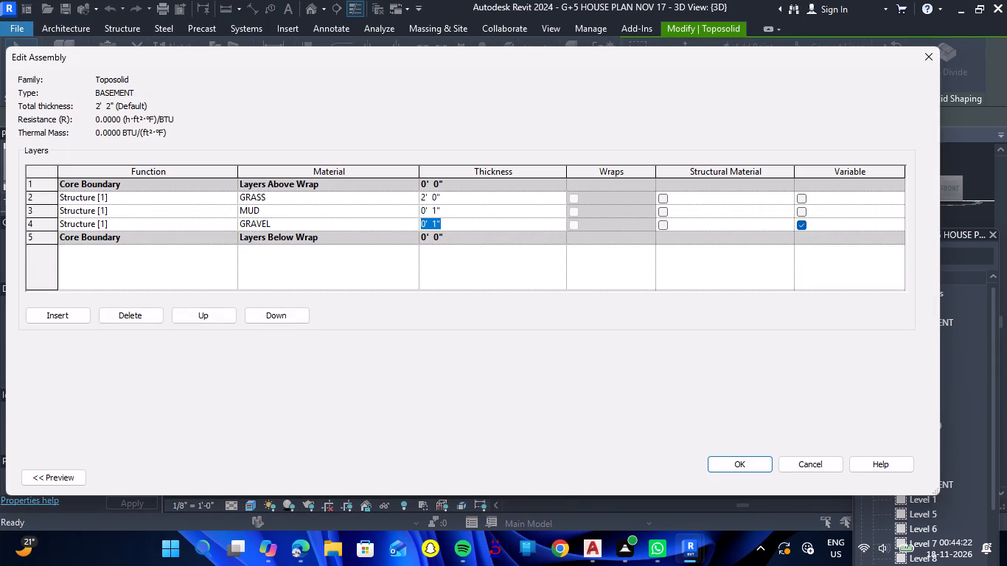
{"action": "key", "text": "5"}
{"action": "key", "text": "apostrophe"}
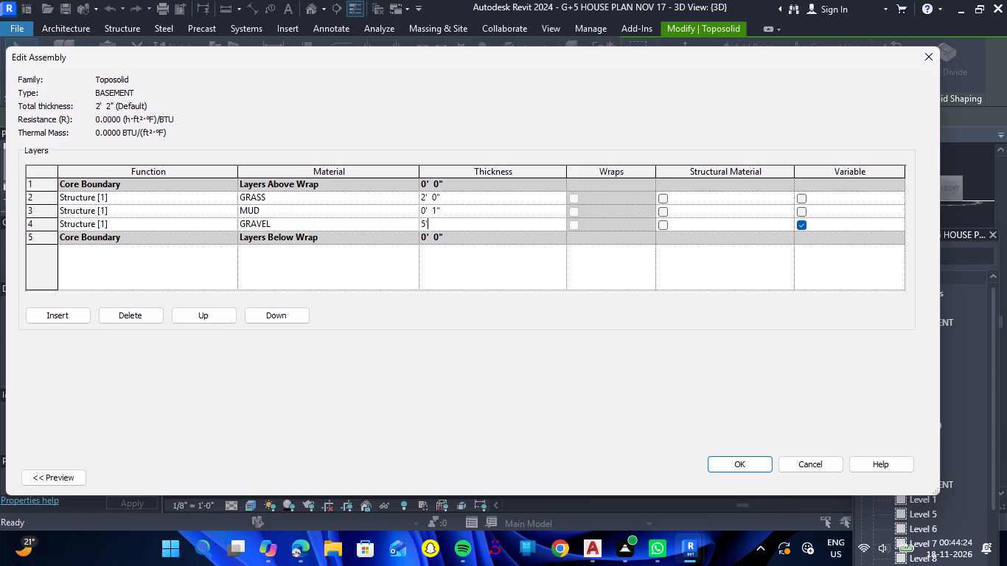
{"action": "left_click", "coordinate": [453, 211]}
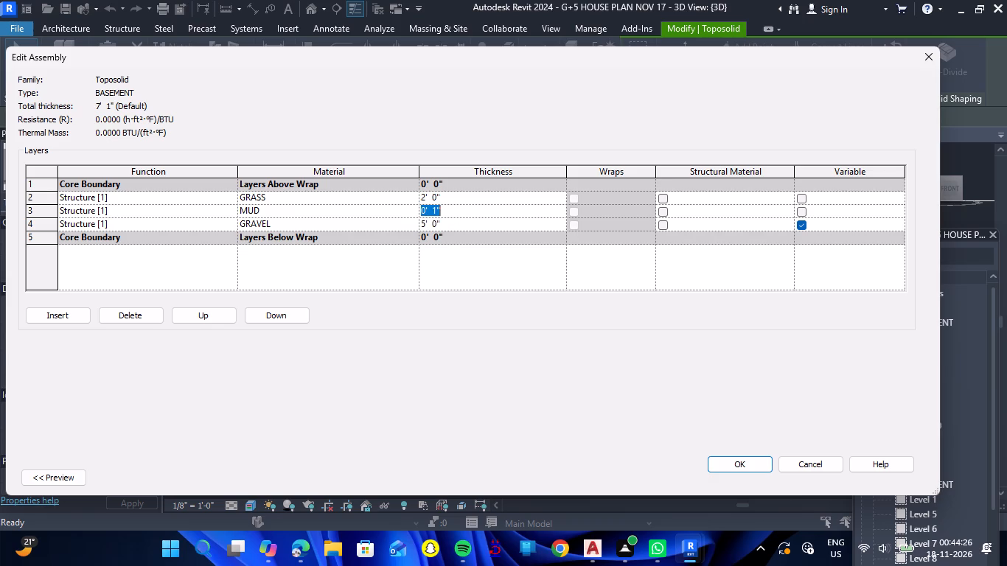
{"action": "type", "text": "3'"}
{"action": "key", "text": "Return"}
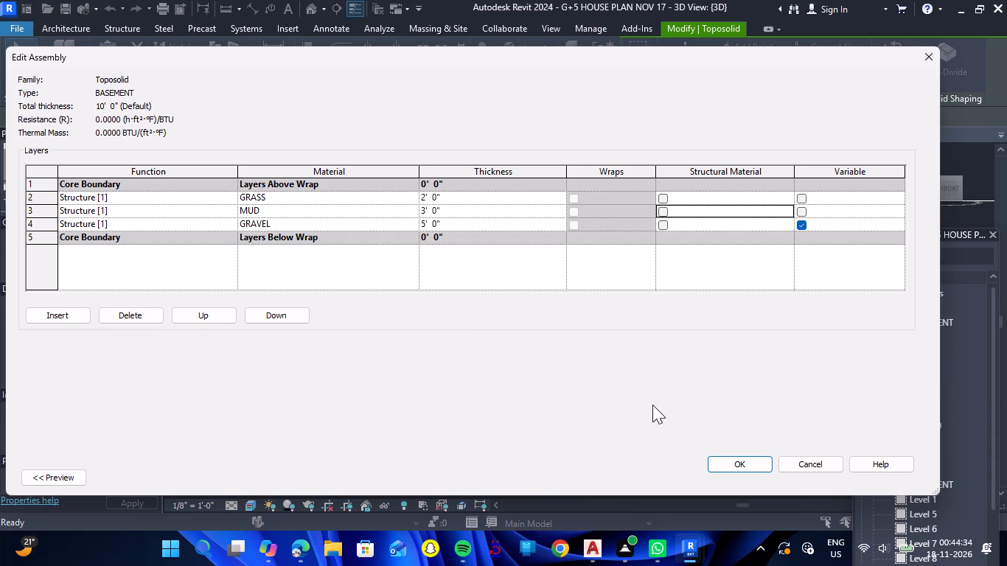
{"action": "left_click", "coordinate": [736, 460]}
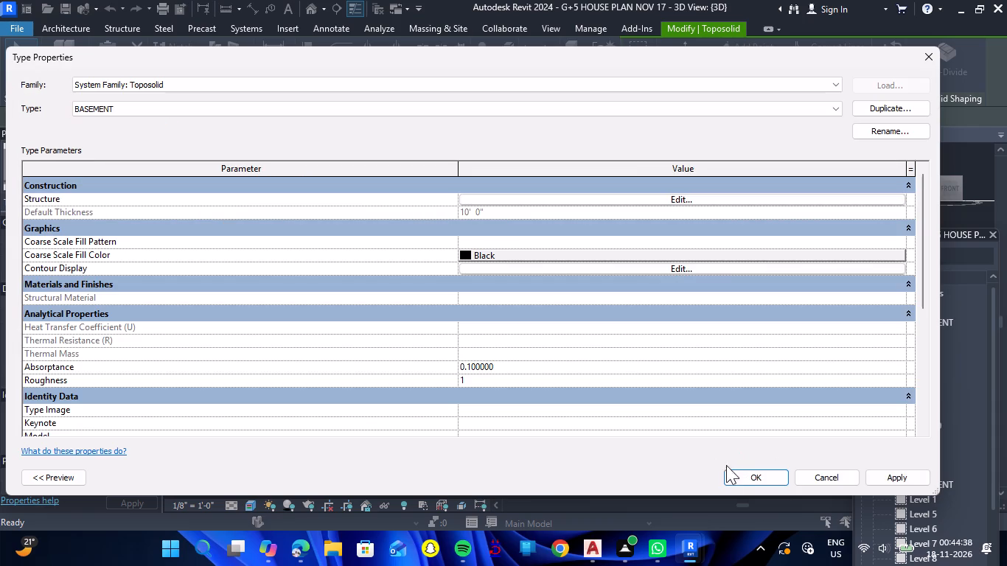
{"action": "left_click", "coordinate": [735, 475]}
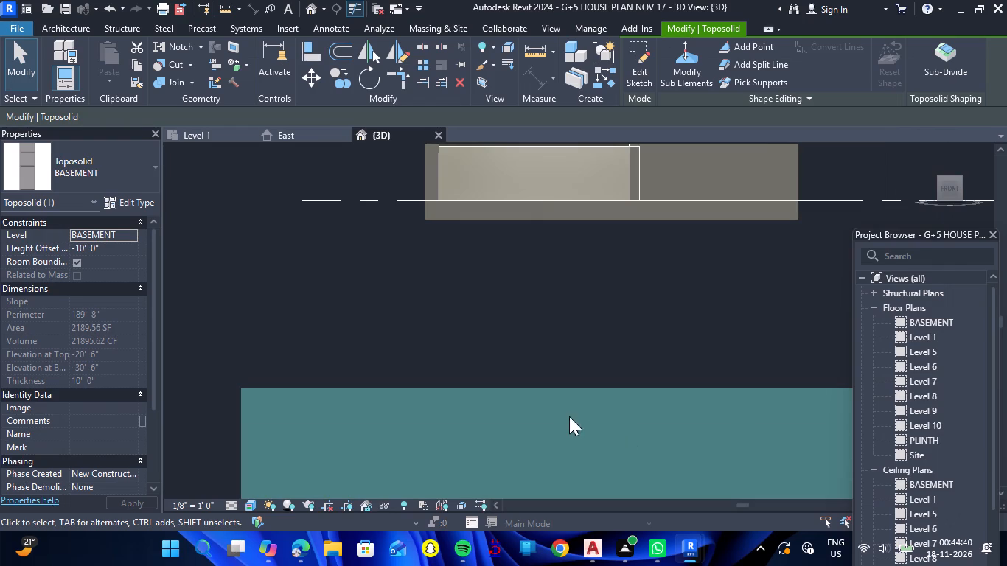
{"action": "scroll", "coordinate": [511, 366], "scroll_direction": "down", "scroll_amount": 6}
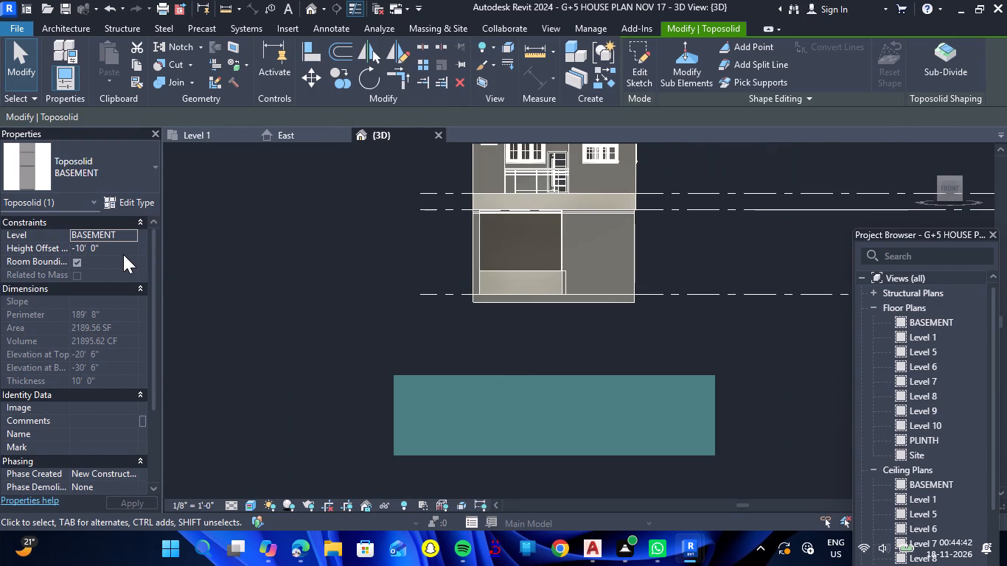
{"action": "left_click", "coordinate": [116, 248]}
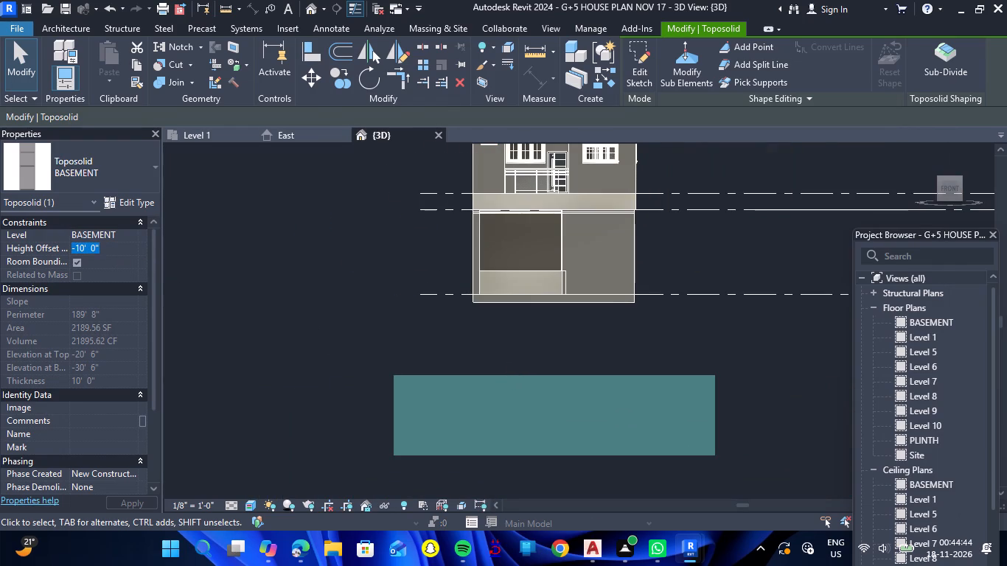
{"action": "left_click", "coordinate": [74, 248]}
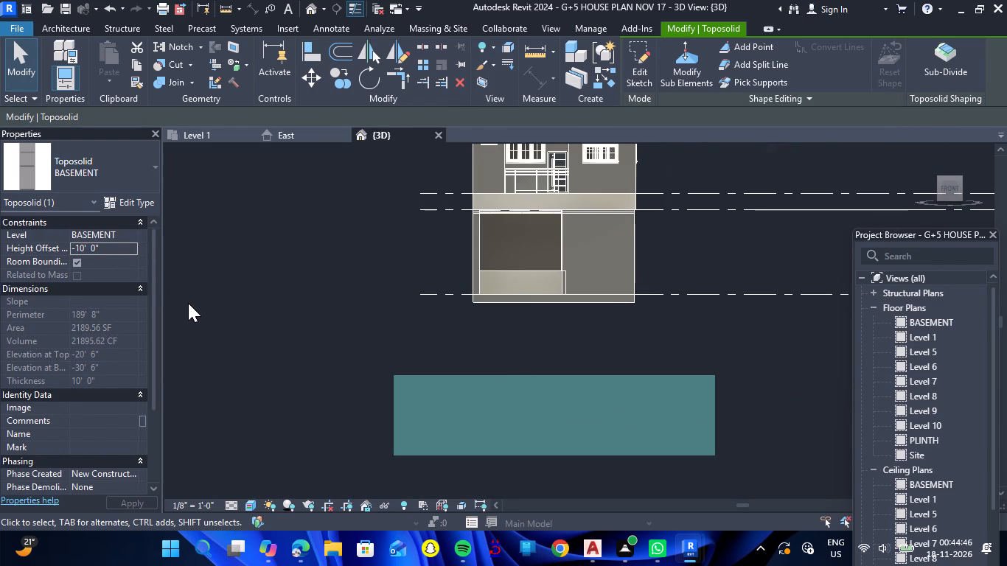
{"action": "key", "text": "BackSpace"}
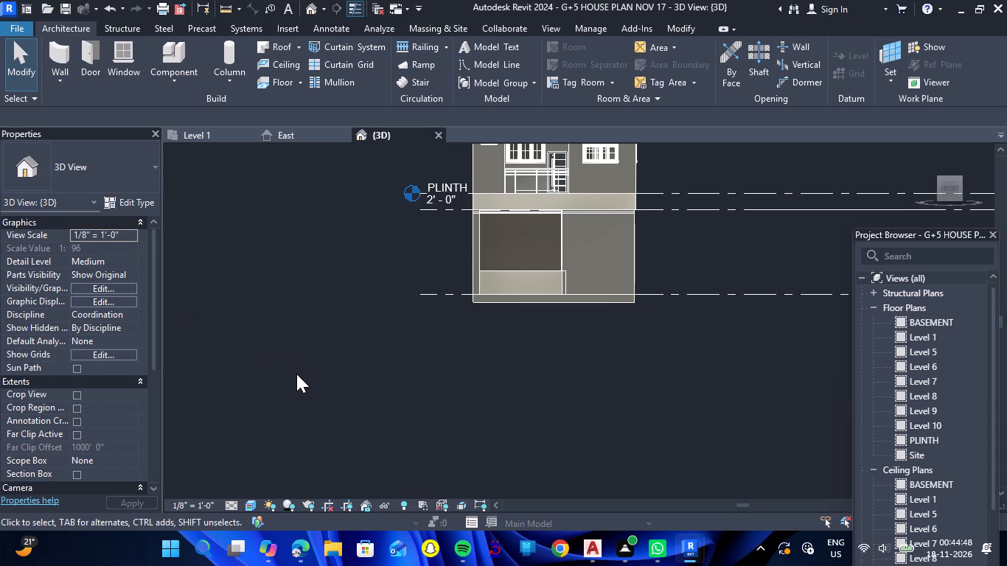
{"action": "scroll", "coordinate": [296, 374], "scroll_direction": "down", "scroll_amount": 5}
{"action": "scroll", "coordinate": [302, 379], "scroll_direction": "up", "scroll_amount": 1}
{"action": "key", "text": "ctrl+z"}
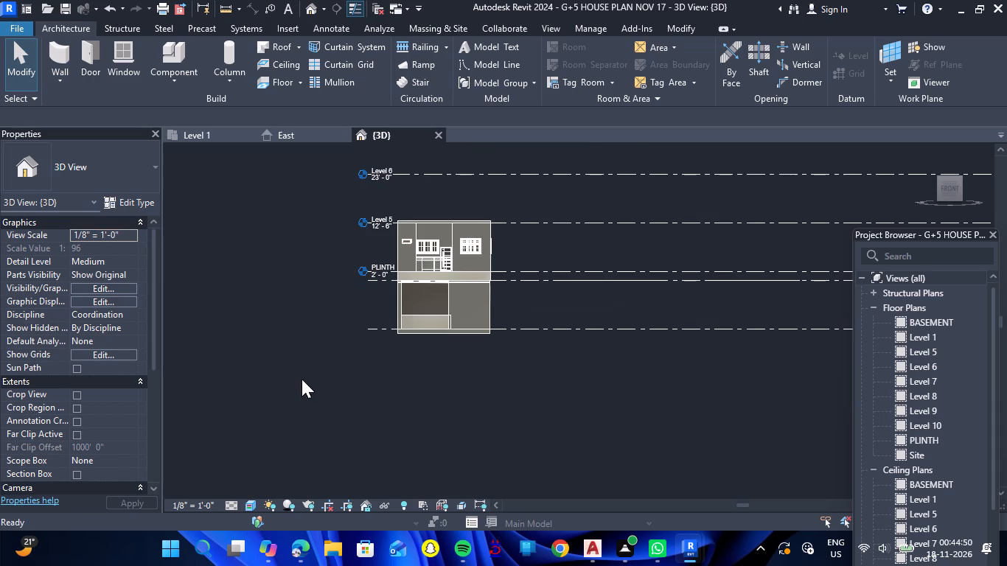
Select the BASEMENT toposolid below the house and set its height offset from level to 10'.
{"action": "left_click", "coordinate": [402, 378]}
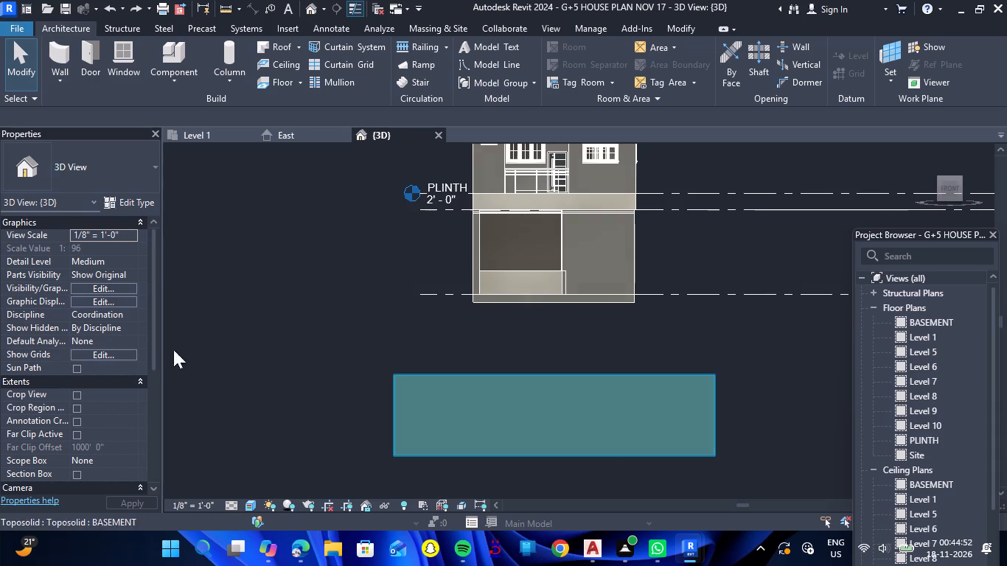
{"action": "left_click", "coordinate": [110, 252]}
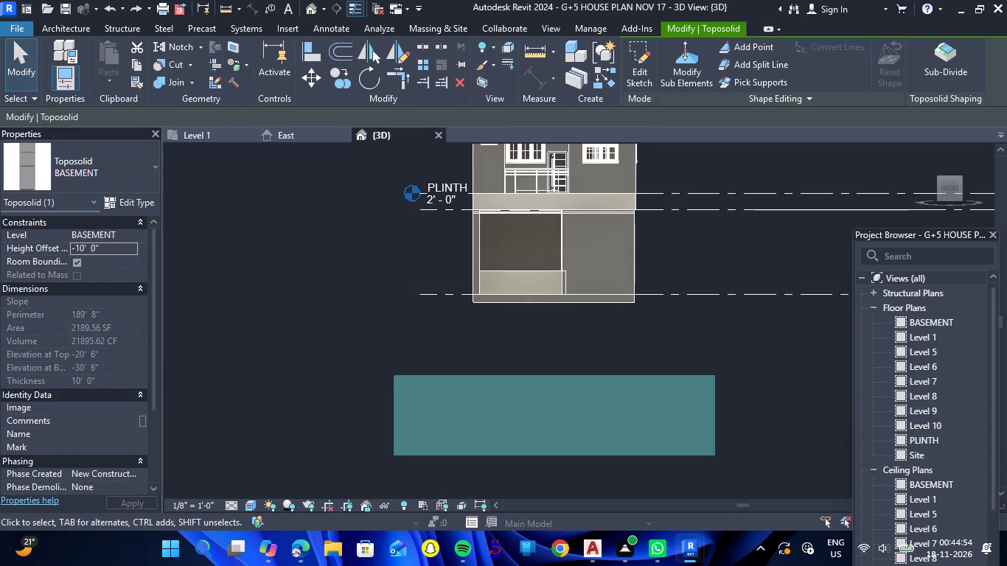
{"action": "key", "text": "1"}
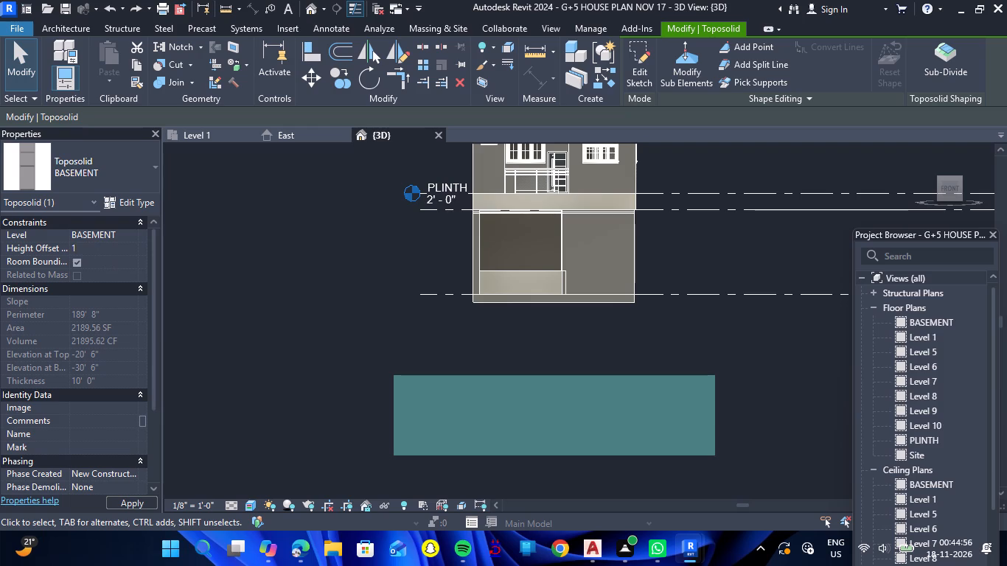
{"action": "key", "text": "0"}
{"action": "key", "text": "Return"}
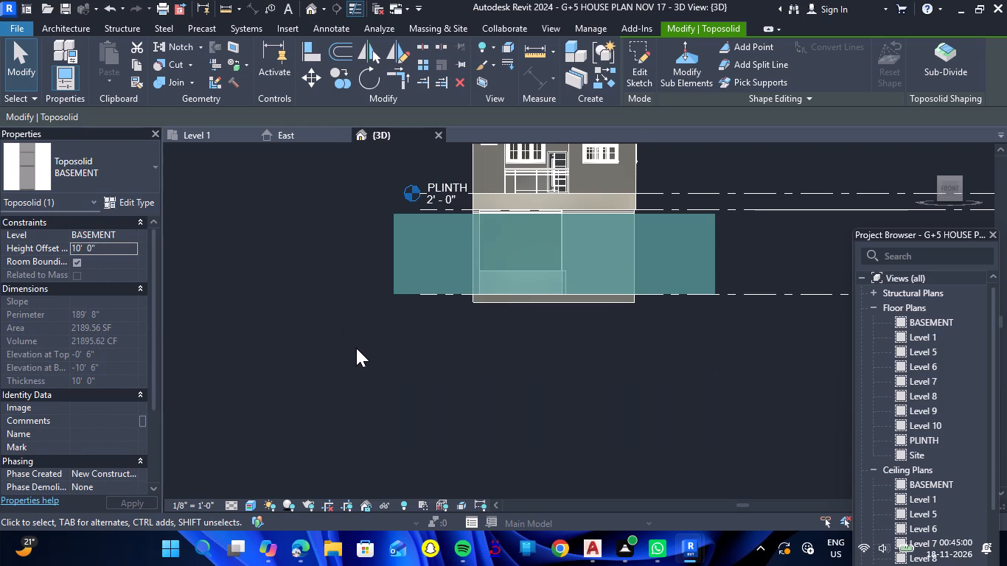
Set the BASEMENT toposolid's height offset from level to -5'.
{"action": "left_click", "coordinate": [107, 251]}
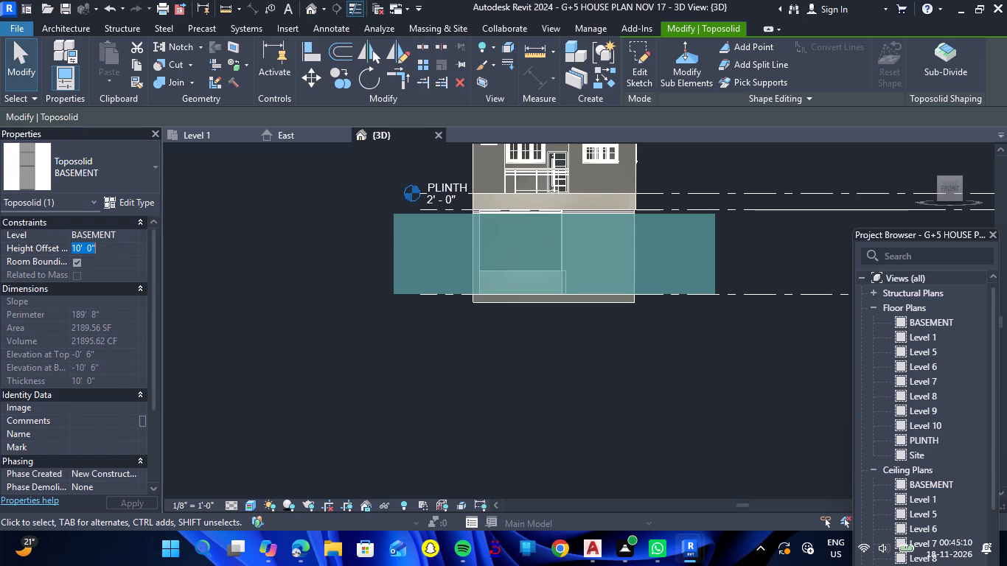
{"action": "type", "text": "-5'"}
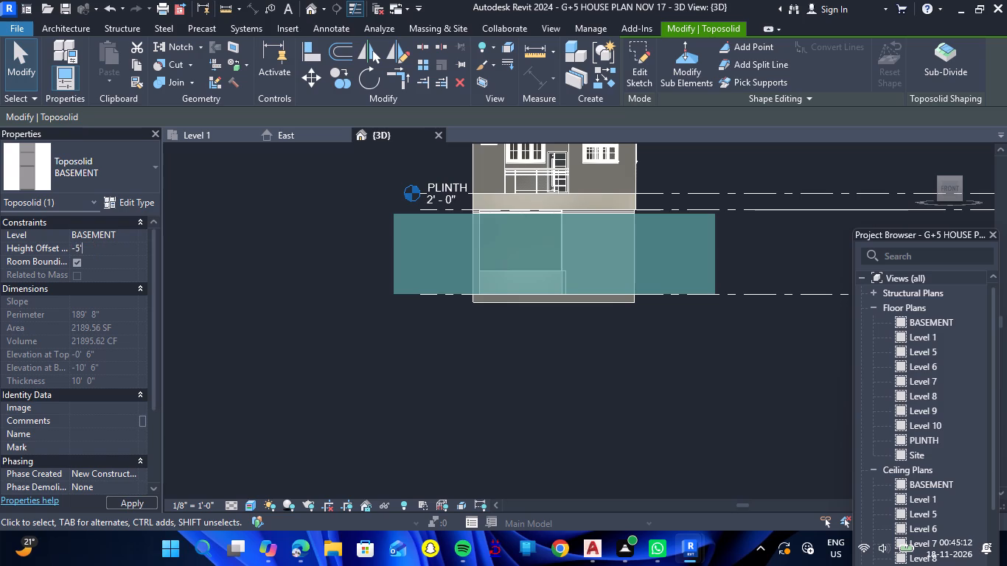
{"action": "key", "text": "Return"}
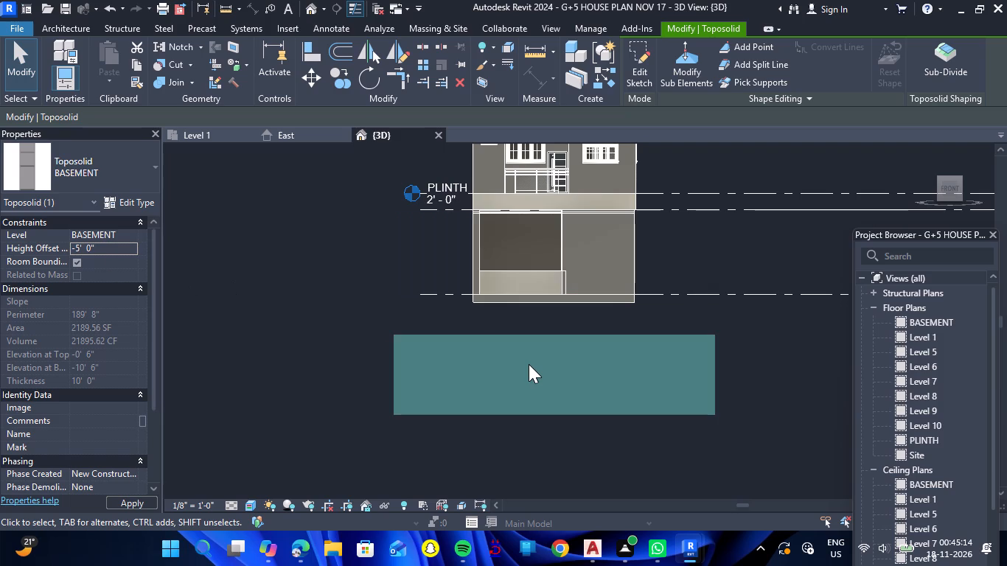
Set the BASEMENT toposolid's height offset from level to 2' and accept its overlap with the floor.
{"action": "left_click", "coordinate": [107, 248]}
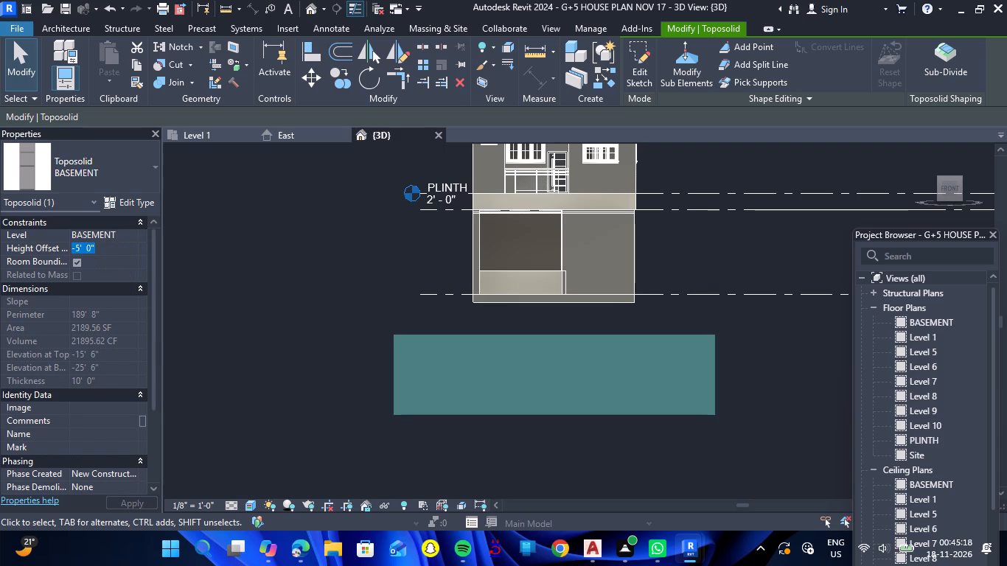
{"action": "key", "text": "BackSpace"}
{"action": "type", "text": "2'"}
{"action": "key", "text": "Return"}
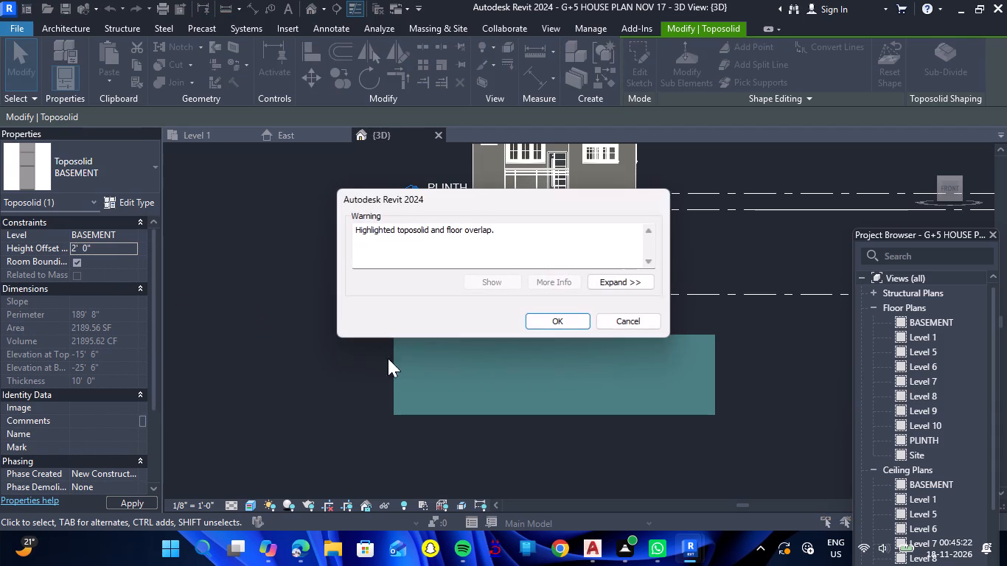
{"action": "left_click", "coordinate": [551, 312]}
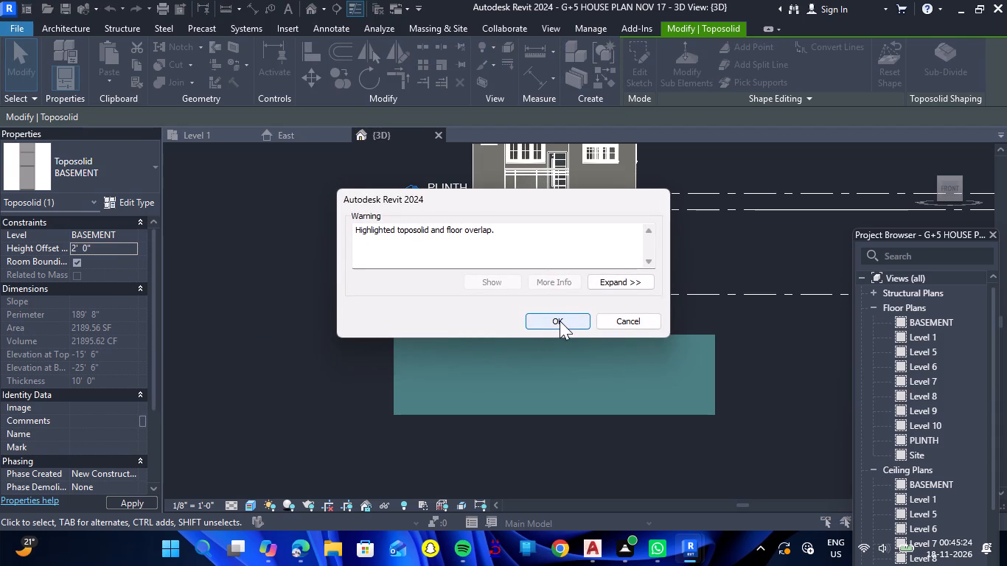
{"action": "left_click", "coordinate": [560, 321]}
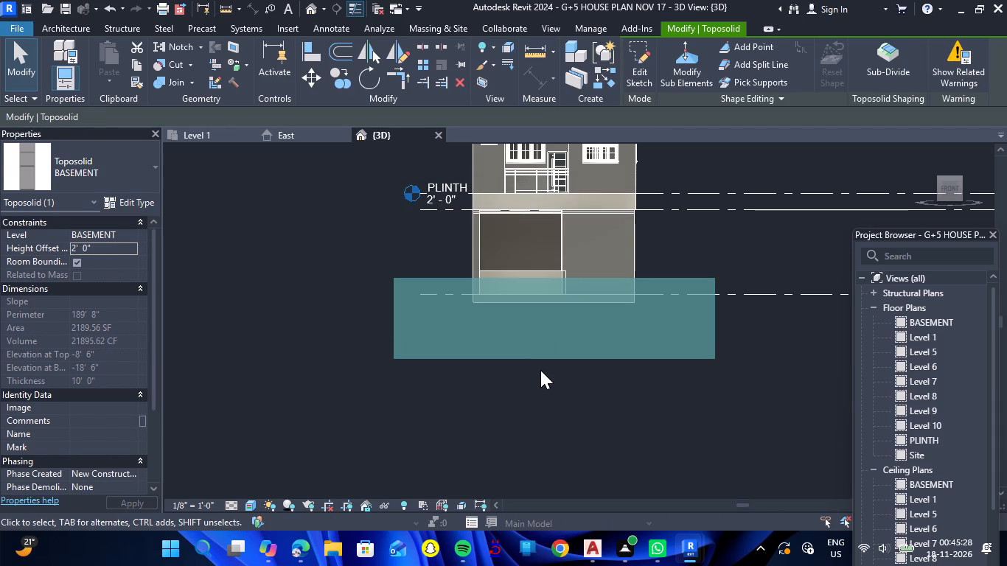
Nudge the BASEMENT toposolid downward in small increments to bring its top face towards the underside of the house's basement floor.
{"action": "key", "text": "Down"}
{"action": "key", "text": "Down"}
{"action": "key", "text": "Down"}
{"action": "key", "text": "Down"}
{"action": "key", "text": "Down"}
{"action": "key", "text": "Down"}
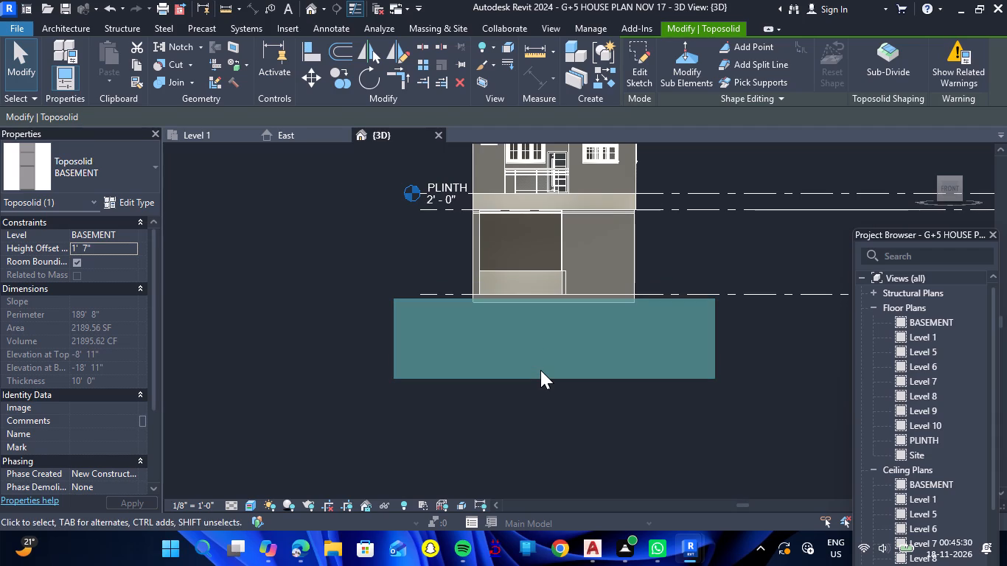
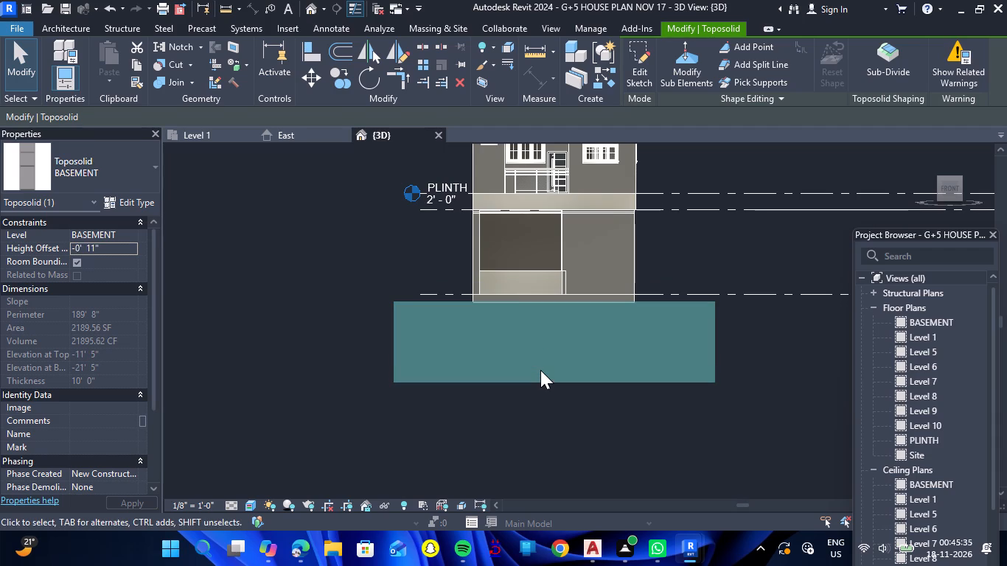
Nudge the BASEMENT toposolid upward beneath the house to a height offset from level of 0' 4".
{"action": "key", "text": "Up"}
{"action": "key", "text": "Up"}
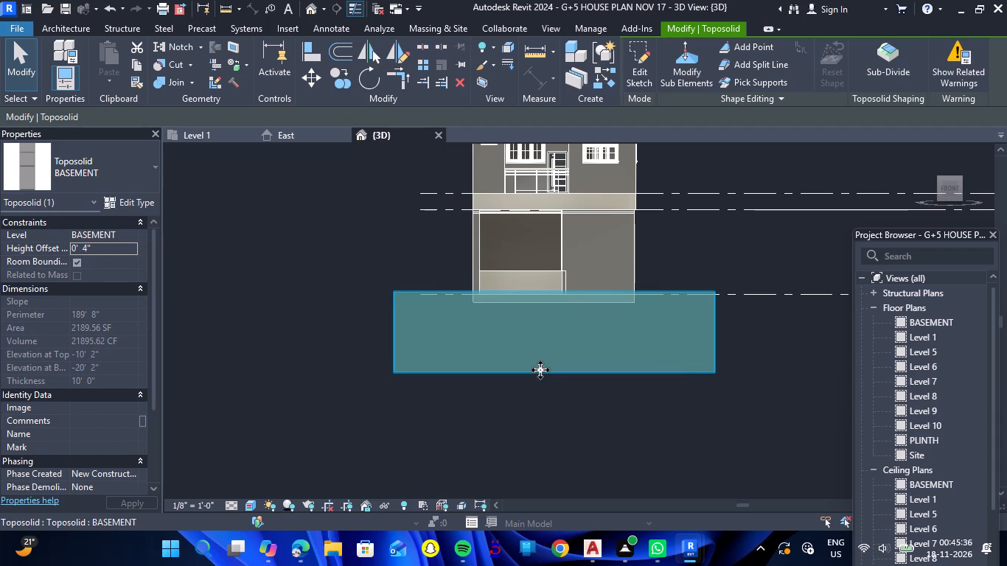
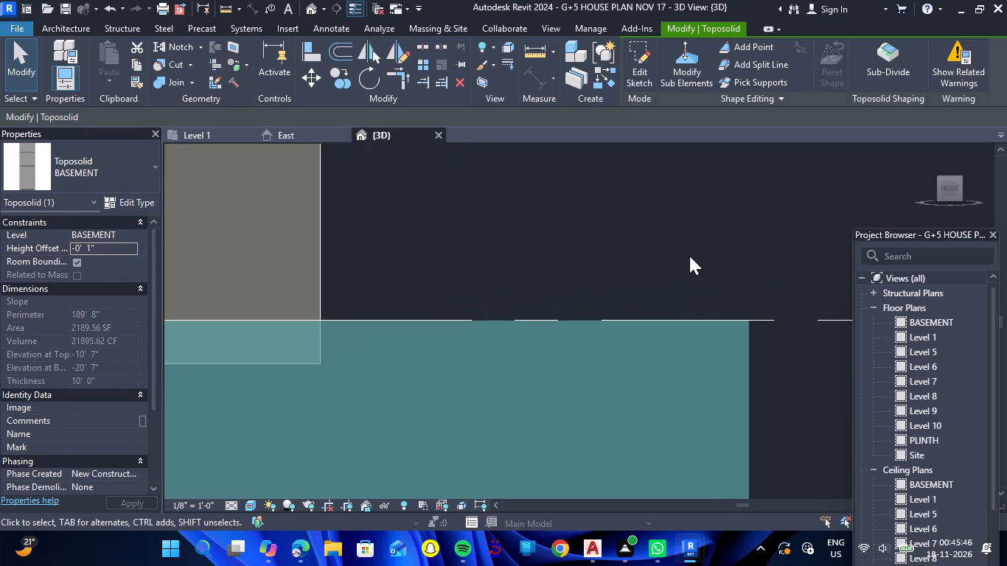
Deselect the toposolid and examine from the front and above how its surface meets the base of the house.
{"action": "key", "text": "Escape"}
{"action": "scroll", "coordinate": [624, 264], "scroll_direction": "down", "scroll_amount": 11}
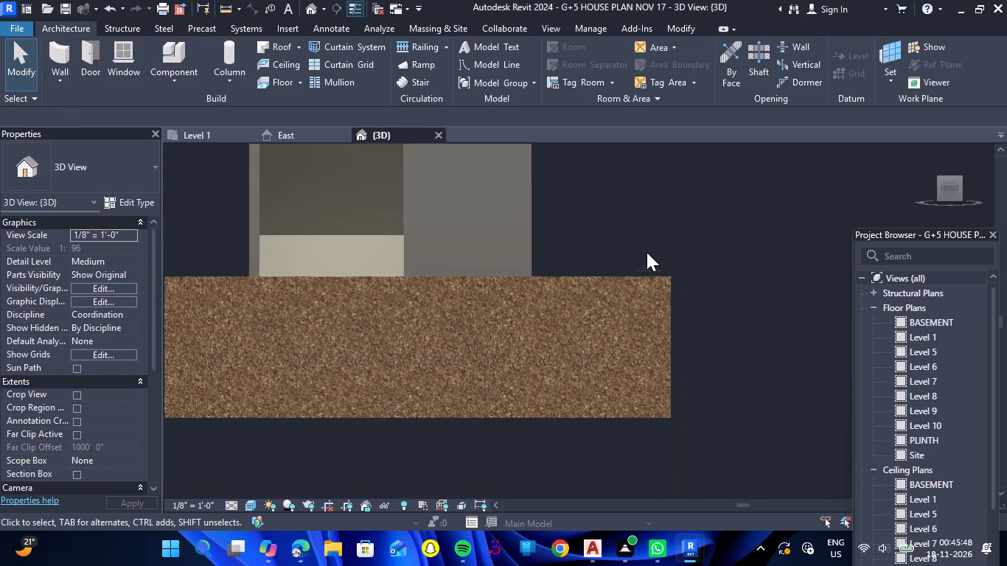
{"action": "scroll", "coordinate": [647, 252], "scroll_direction": "down", "scroll_amount": 1}
{"action": "left_click_drag", "start_coordinate": [251, 276], "coordinate": [253, 330], "text": "shift"}
{"action": "right_click_drag", "start_coordinate": [251, 276], "coordinate": [253, 330], "text": "shift"}
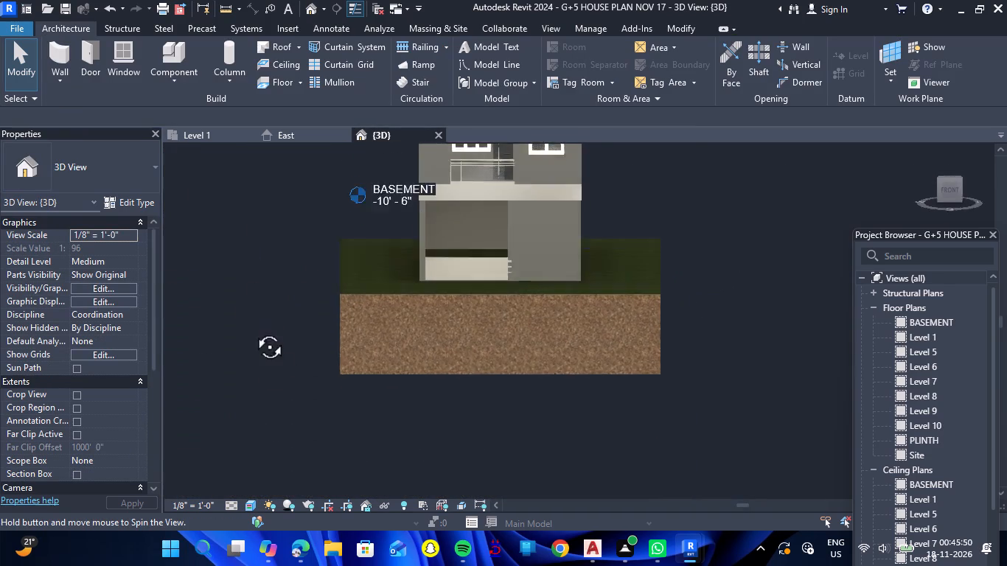
{"action": "left_click_drag", "start_coordinate": [253, 330], "coordinate": [262, 410], "text": "shift"}
{"action": "right_click_drag", "start_coordinate": [253, 330], "coordinate": [262, 410], "text": "shift"}
{"action": "left_click_drag", "start_coordinate": [568, 382], "coordinate": [560, 354], "text": "shift"}
{"action": "right_click_drag", "start_coordinate": [568, 382], "coordinate": [560, 354], "text": "shift"}
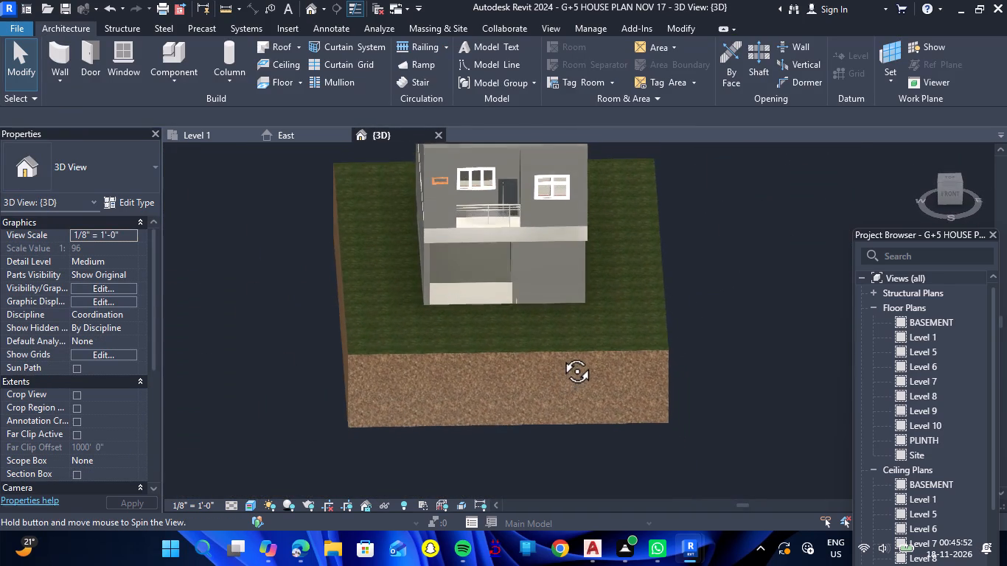
{"action": "left_click_drag", "start_coordinate": [560, 354], "coordinate": [560, 352], "text": "shift"}
{"action": "right_click_drag", "start_coordinate": [560, 354], "coordinate": [560, 353], "text": "shift"}
{"action": "scroll", "coordinate": [475, 269], "scroll_direction": "up", "scroll_amount": 7}
{"action": "scroll", "coordinate": [404, 266], "scroll_direction": "down", "scroll_amount": 5}
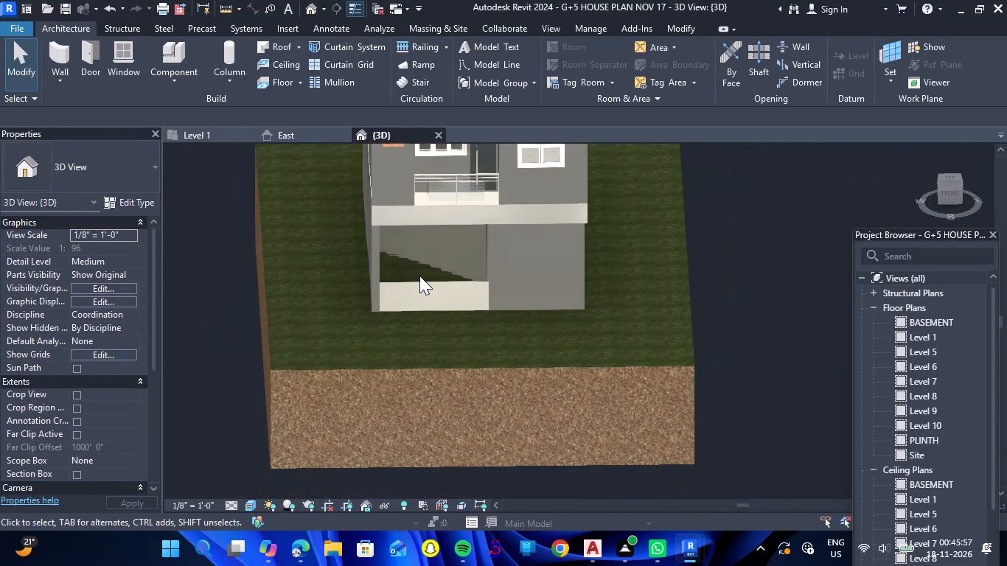
{"action": "scroll", "coordinate": [447, 308], "scroll_direction": "up", "scroll_amount": 3}
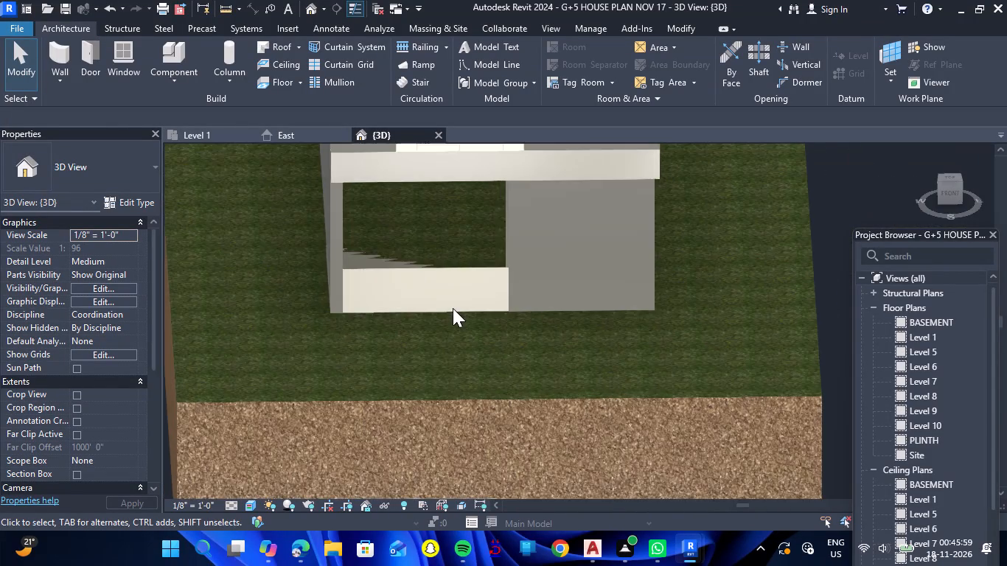
{"action": "scroll", "coordinate": [453, 309], "scroll_direction": "down", "scroll_amount": 4}
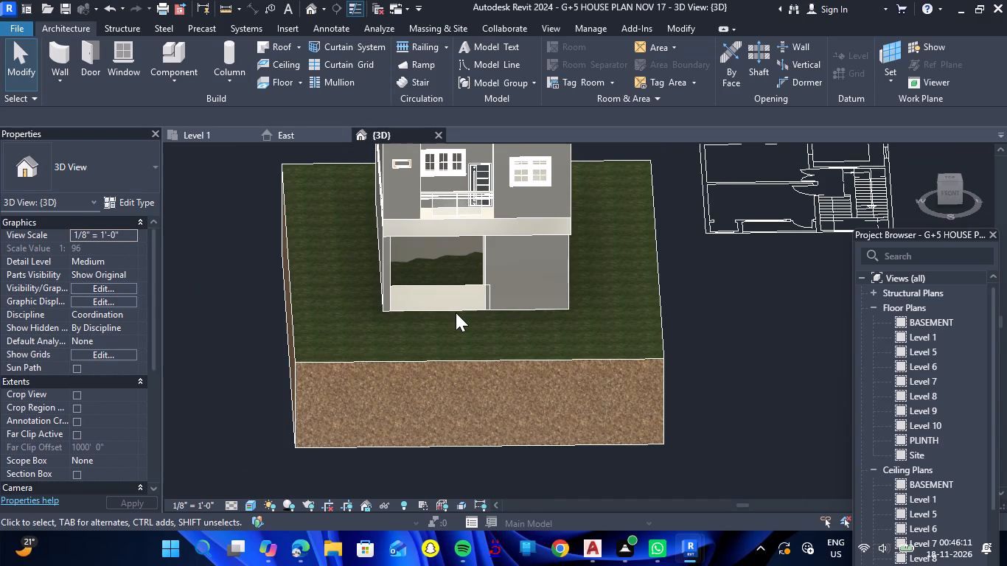
{"action": "scroll", "coordinate": [447, 309], "scroll_direction": "down", "scroll_amount": 4}
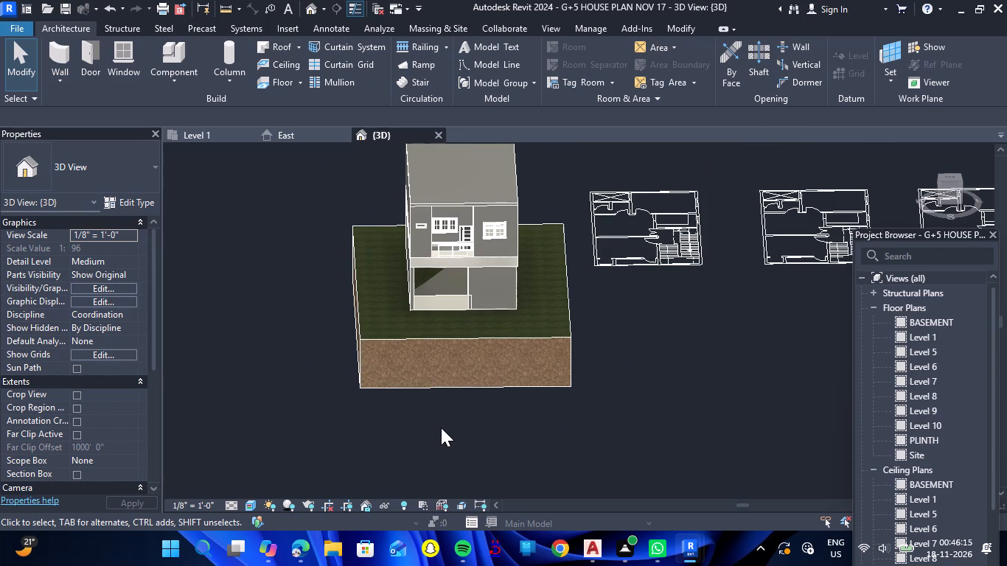
Inspect the house front, roof and open basement bay above the toposolid from an angled 3D view.
{"action": "left_click_drag", "start_coordinate": [435, 418], "coordinate": [446, 341]}
{"action": "right_click_drag", "start_coordinate": [435, 418], "coordinate": [446, 341], "text": "shift"}
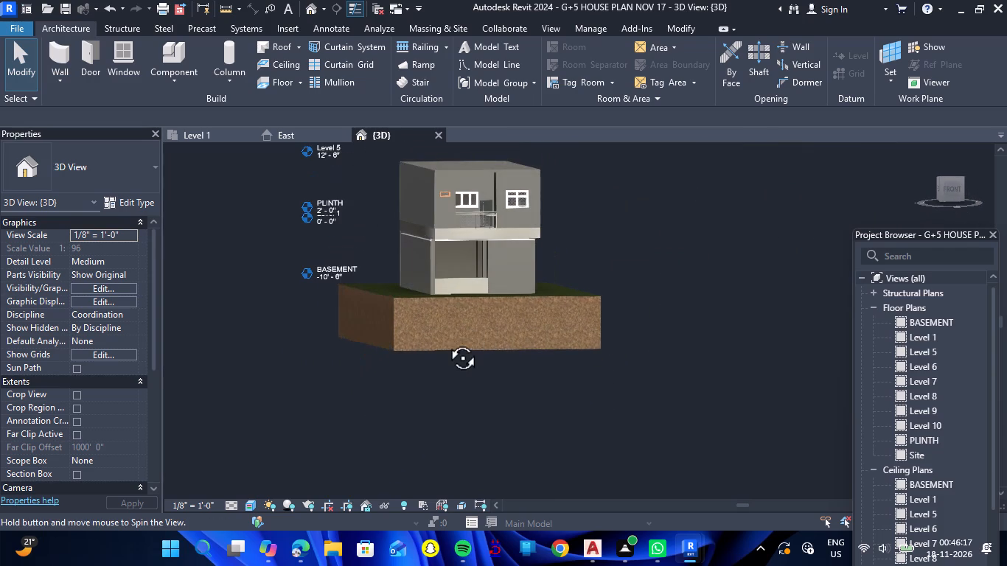
{"action": "left_click_drag", "start_coordinate": [446, 341], "coordinate": [442, 349]}
{"action": "right_click_drag", "start_coordinate": [446, 341], "coordinate": [442, 349], "text": "shift"}
{"action": "scroll", "coordinate": [433, 298], "scroll_direction": "up", "scroll_amount": 4}
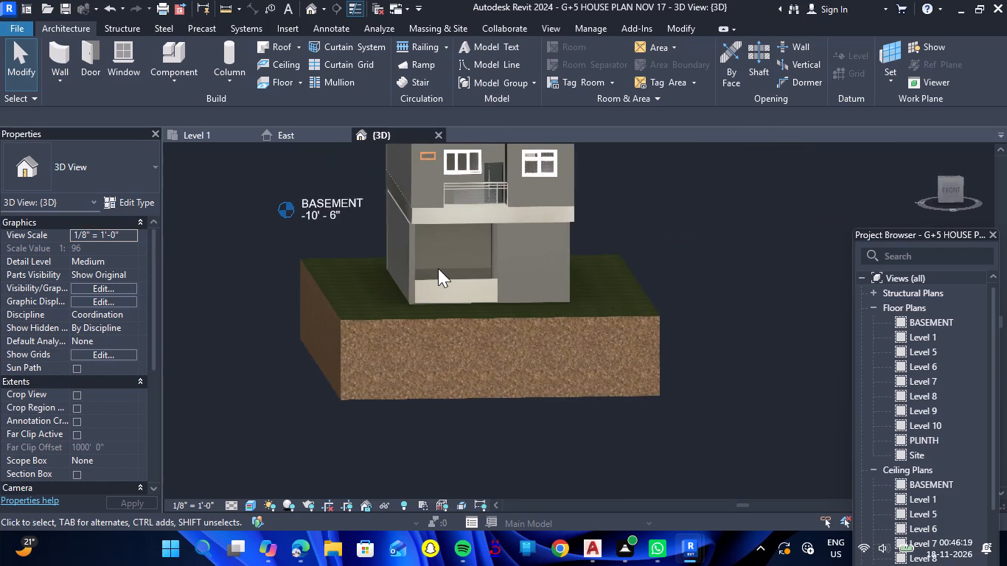
{"action": "scroll", "coordinate": [437, 265], "scroll_direction": "up", "scroll_amount": 4}
{"action": "scroll", "coordinate": [437, 265], "scroll_direction": "down", "scroll_amount": 5}
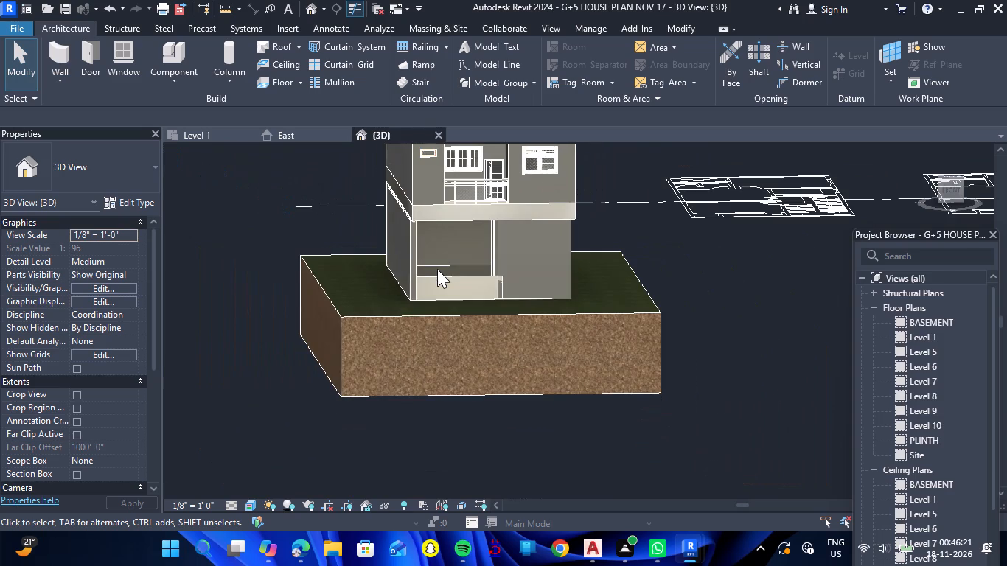
{"action": "scroll", "coordinate": [284, 416], "scroll_direction": "down", "scroll_amount": 3}
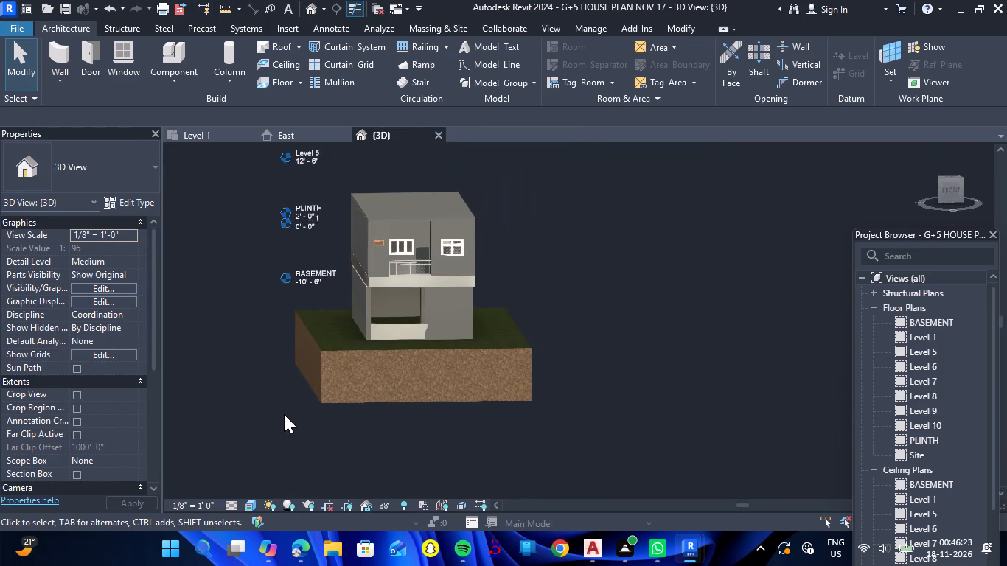
{"action": "scroll", "coordinate": [290, 424], "scroll_direction": "down", "scroll_amount": 2}
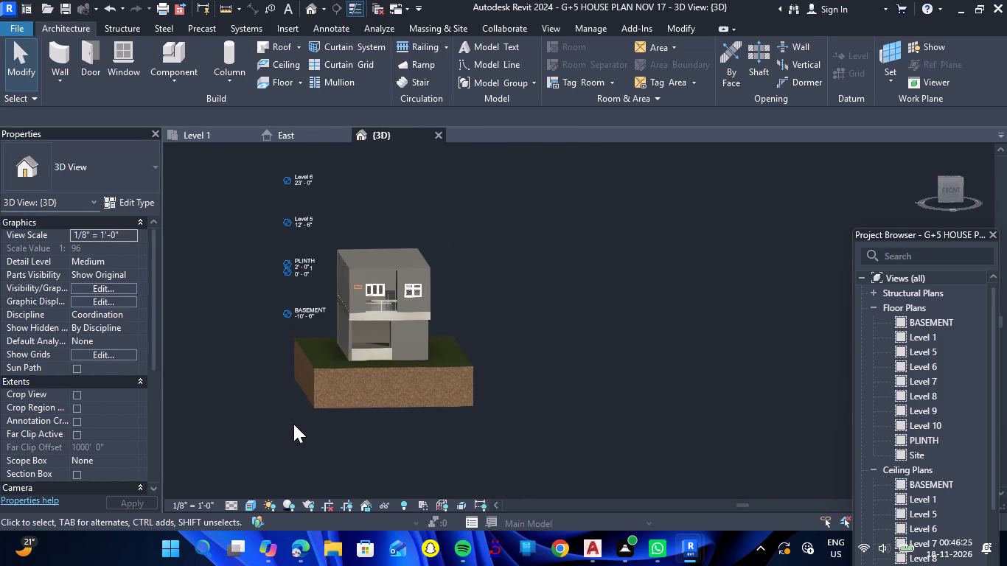
{"action": "scroll", "coordinate": [391, 259], "scroll_direction": "up", "scroll_amount": 5}
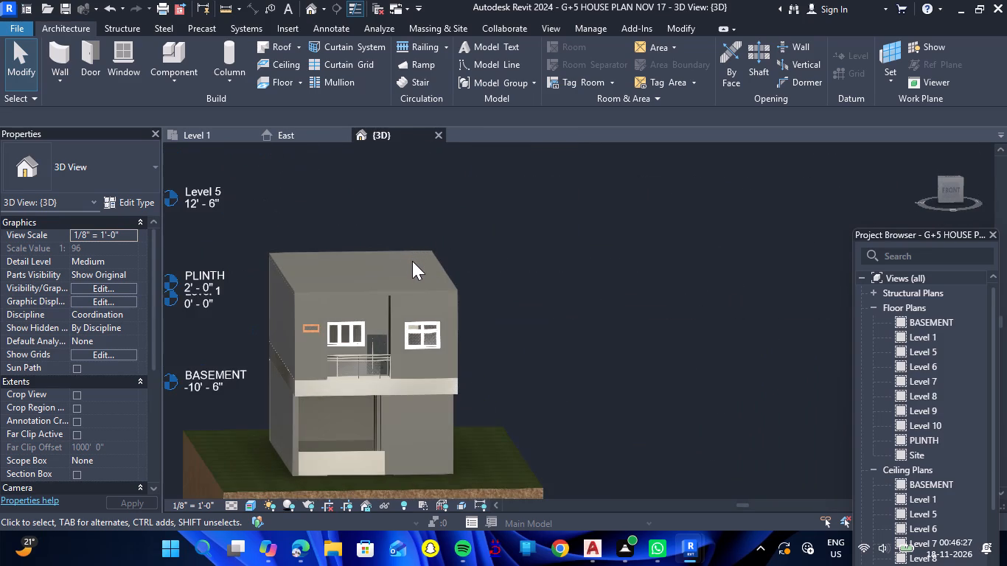
{"action": "scroll", "coordinate": [412, 265], "scroll_direction": "up", "scroll_amount": 3}
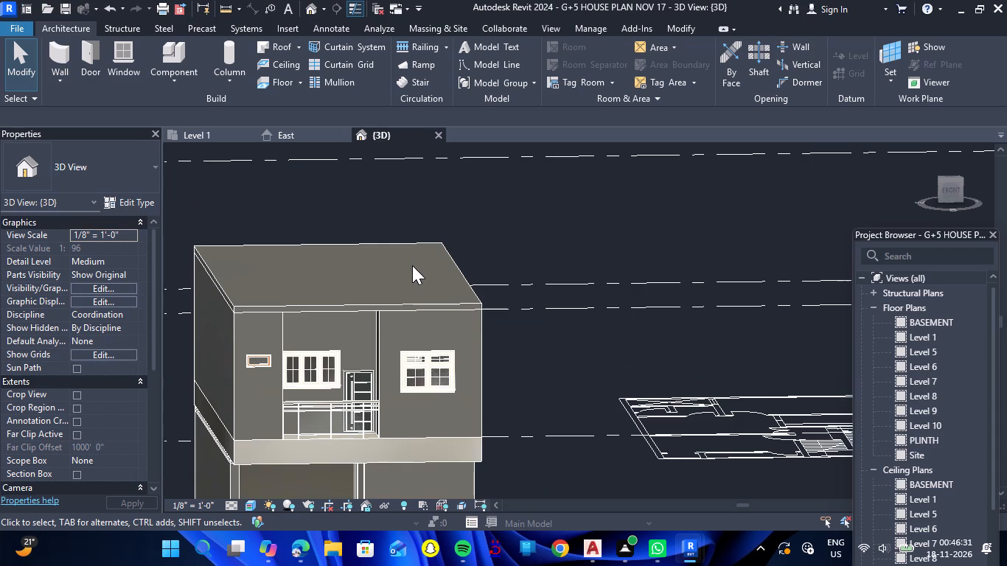
{"action": "scroll", "coordinate": [413, 264], "scroll_direction": "down", "scroll_amount": 2}
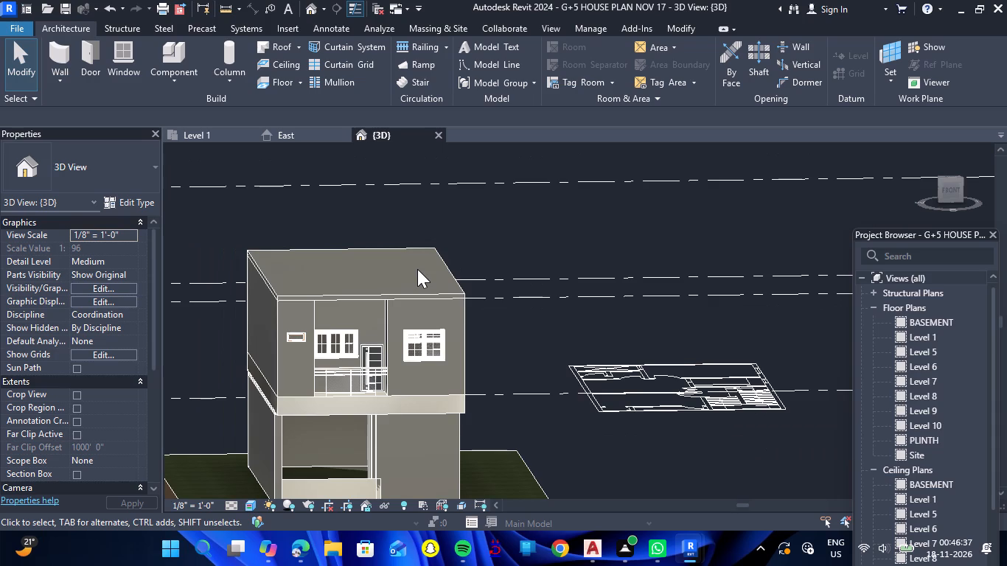
{"action": "scroll", "coordinate": [413, 226], "scroll_direction": "down", "scroll_amount": 3}
{"action": "scroll", "coordinate": [370, 399], "scroll_direction": "up", "scroll_amount": 2}
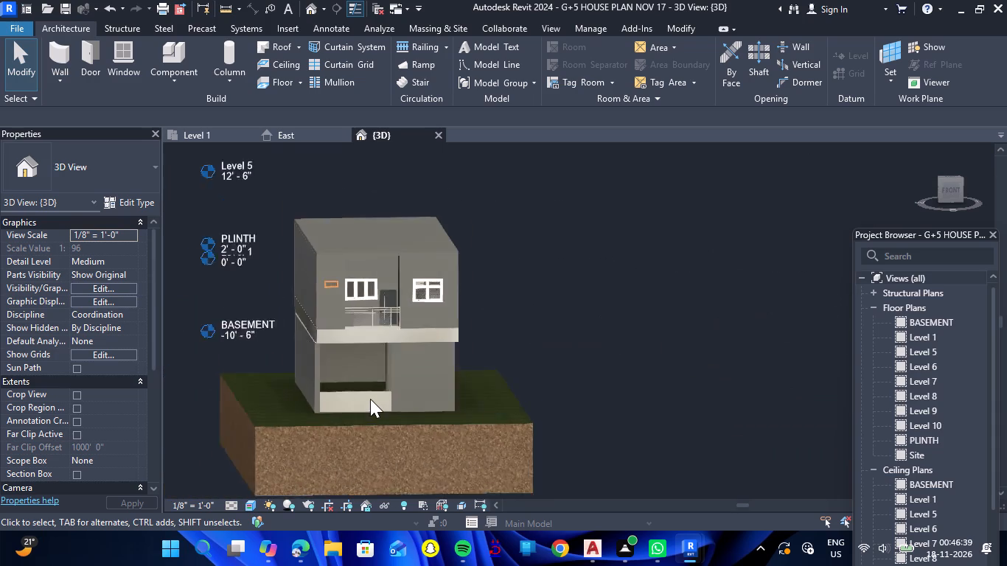
{"action": "scroll", "coordinate": [370, 399], "scroll_direction": "up", "scroll_amount": 3}
{"action": "scroll", "coordinate": [318, 365], "scroll_direction": "up", "scroll_amount": 8}
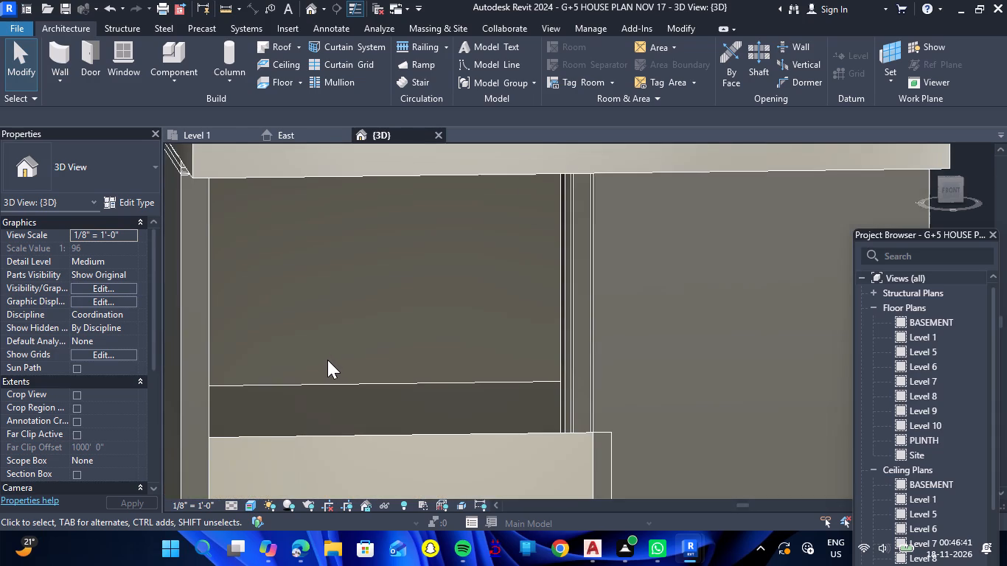
{"action": "scroll", "coordinate": [329, 360], "scroll_direction": "down", "scroll_amount": 11}
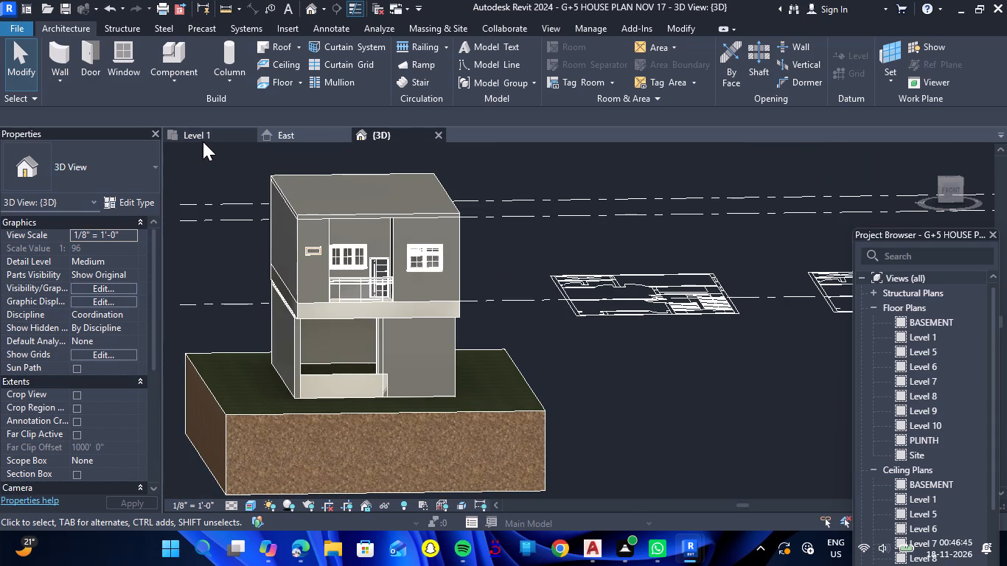
Open the Level 1 floor plan and examine the GATE opening in the BASEMENT drawing.
{"action": "left_click", "coordinate": [203, 141]}
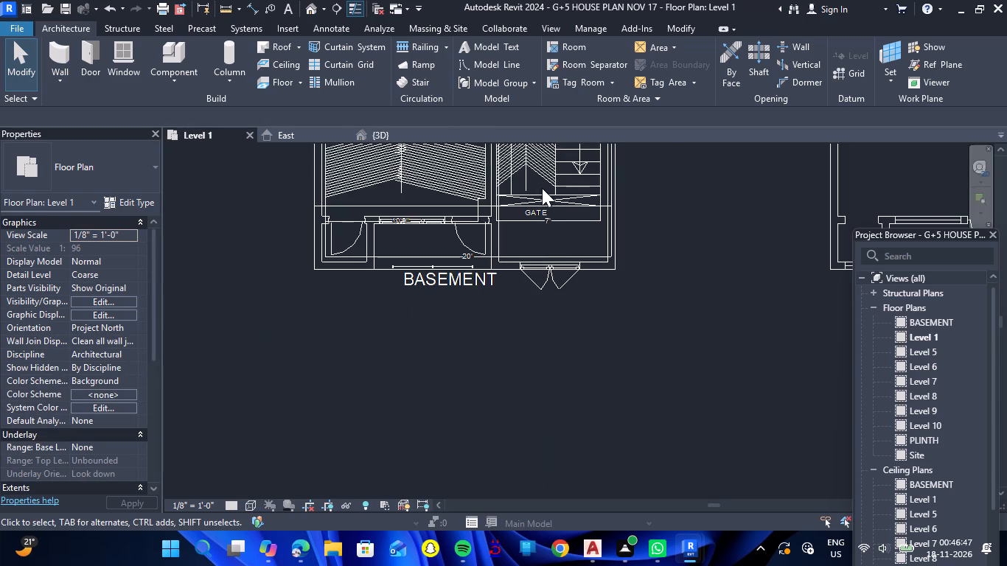
{"action": "scroll", "coordinate": [542, 188], "scroll_direction": "up", "scroll_amount": 6}
{"action": "scroll", "coordinate": [537, 195], "scroll_direction": "down", "scroll_amount": 1}
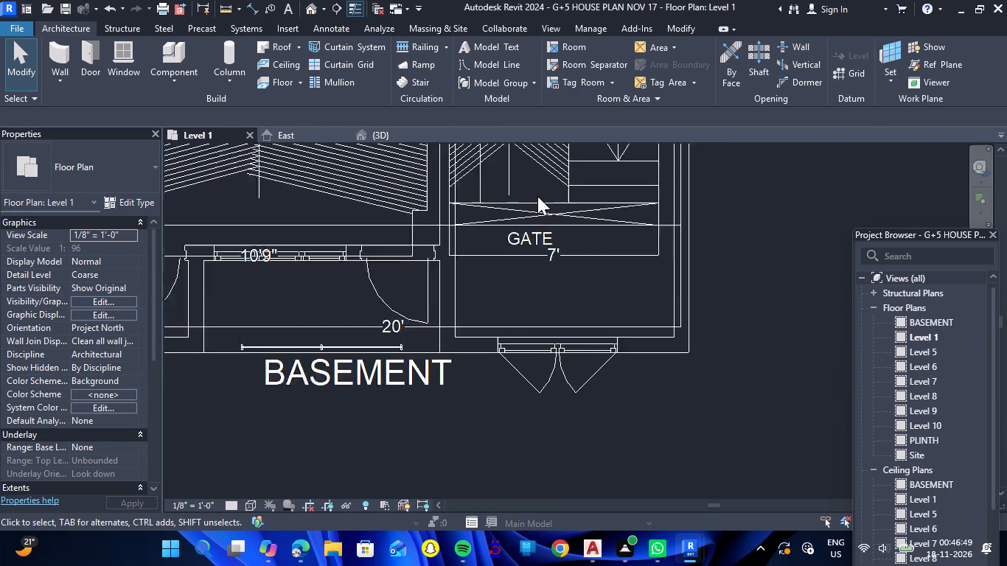
{"action": "scroll", "coordinate": [537, 196], "scroll_direction": "down", "scroll_amount": 1}
{"action": "scroll", "coordinate": [518, 172], "scroll_direction": "up", "scroll_amount": 7}
{"action": "scroll", "coordinate": [562, 220], "scroll_direction": "down", "scroll_amount": 5}
{"action": "scroll", "coordinate": [564, 195], "scroll_direction": "up", "scroll_amount": 2}
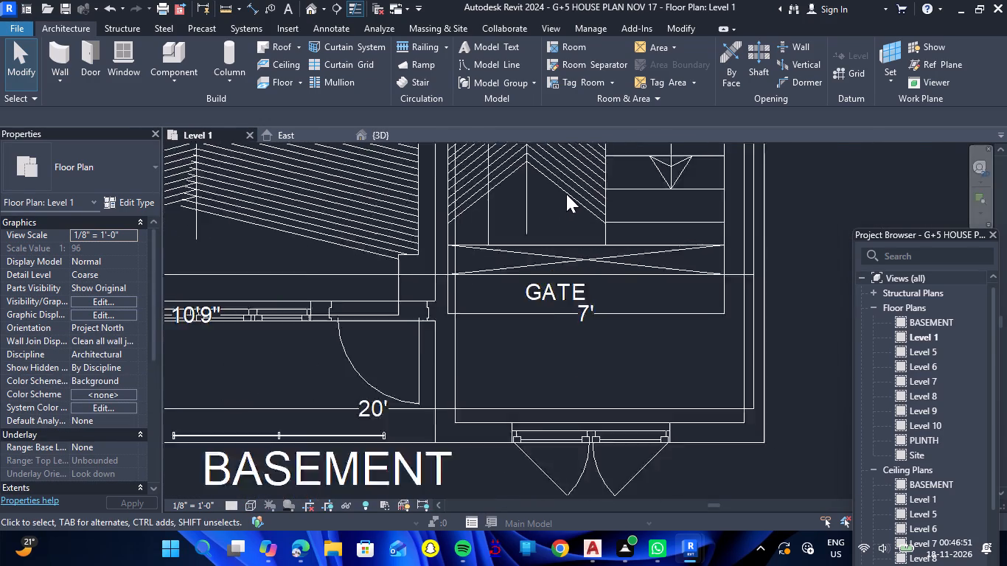
{"action": "scroll", "coordinate": [566, 194], "scroll_direction": "up", "scroll_amount": 4}
{"action": "scroll", "coordinate": [588, 198], "scroll_direction": "down", "scroll_amount": 4}
{"action": "scroll", "coordinate": [682, 203], "scroll_direction": "up", "scroll_amount": 2}
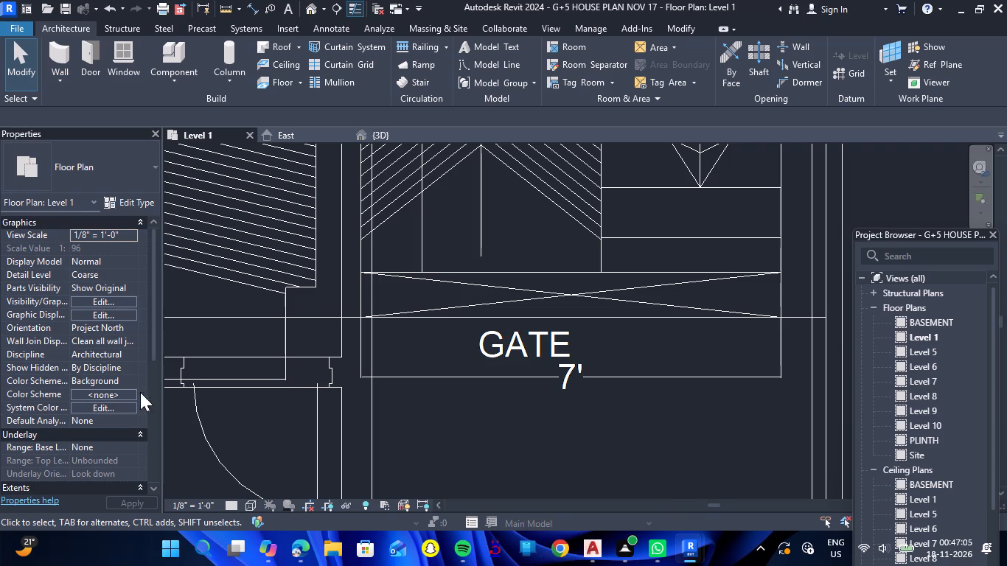
Switch to Google Chrome and search the web for "gate revit family free download".
{"action": "left_click", "coordinate": [560, 548]}
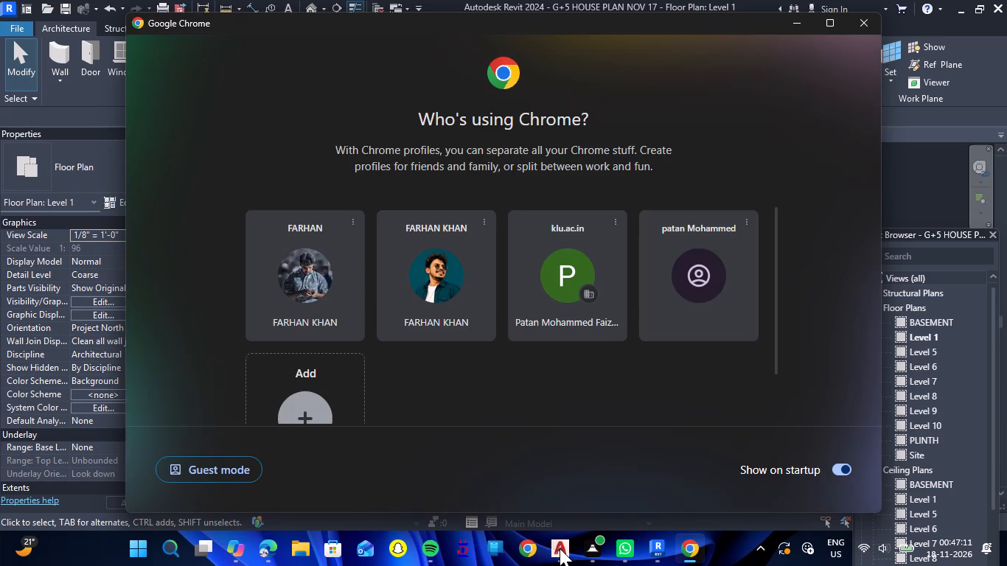
{"action": "left_click", "coordinate": [439, 315]}
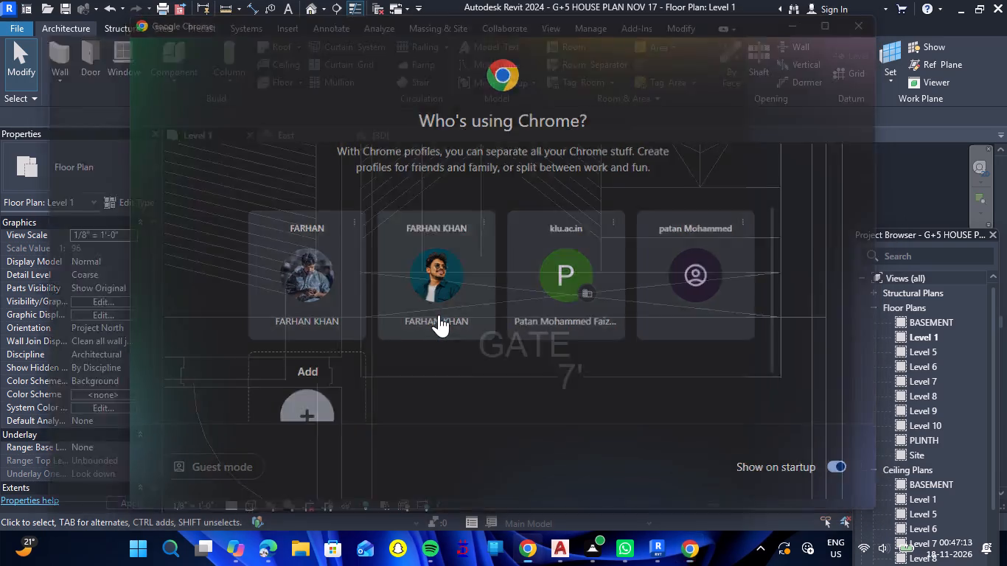
{"action": "left_click", "coordinate": [403, 57]}
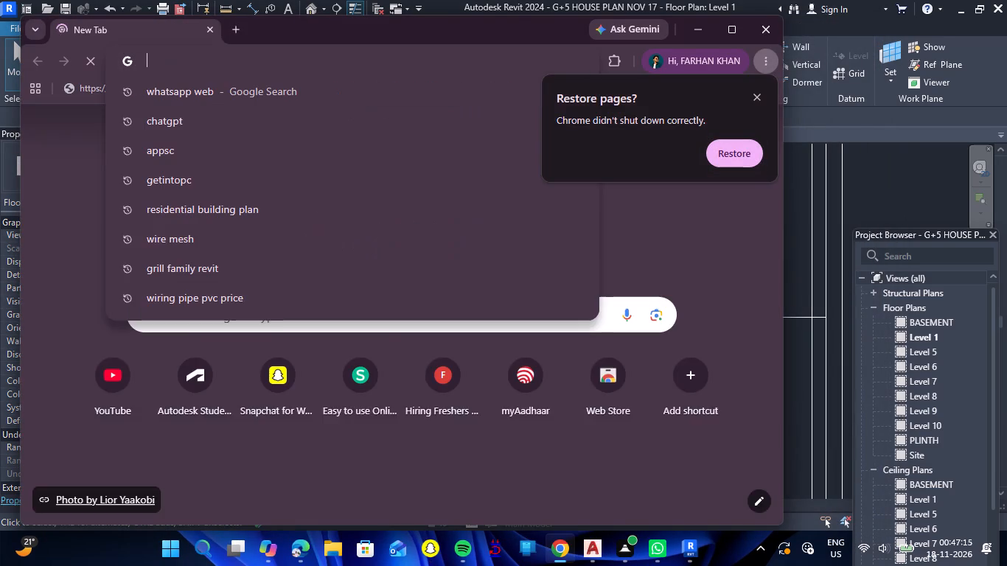
{"action": "type", "text": "GATE REVIT"}
{"action": "key", "text": "space"}
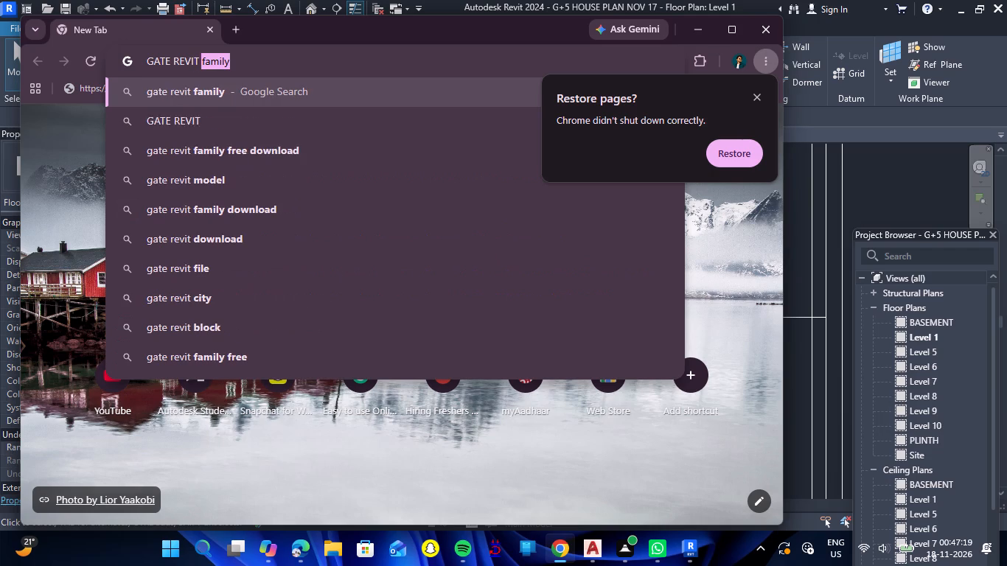
{"action": "key", "text": "Down"}
{"action": "key", "text": "Return"}
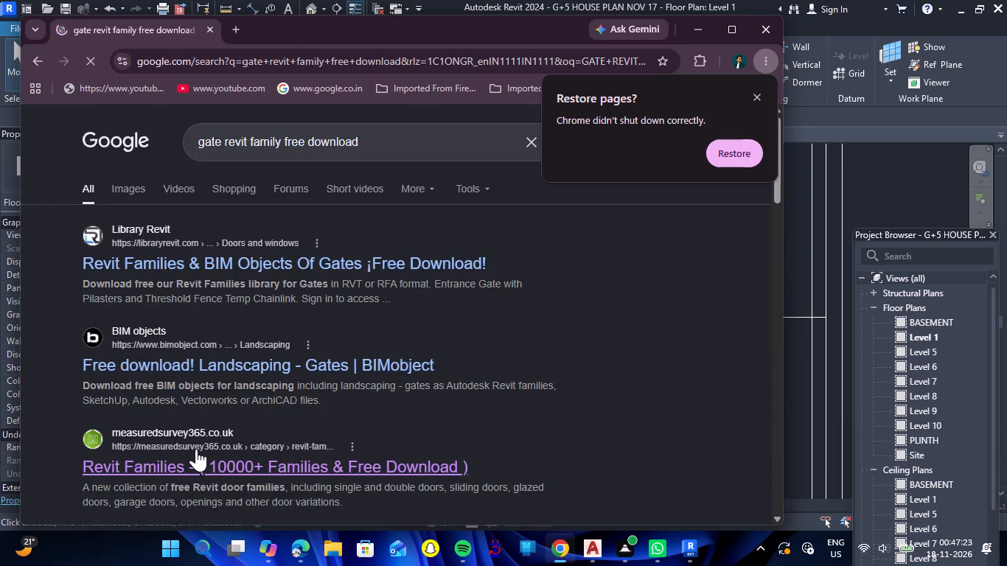
Open the Library Revit gates search result and look through its RFA gate families for one suited to the basement opening.
{"action": "left_click", "coordinate": [200, 264]}
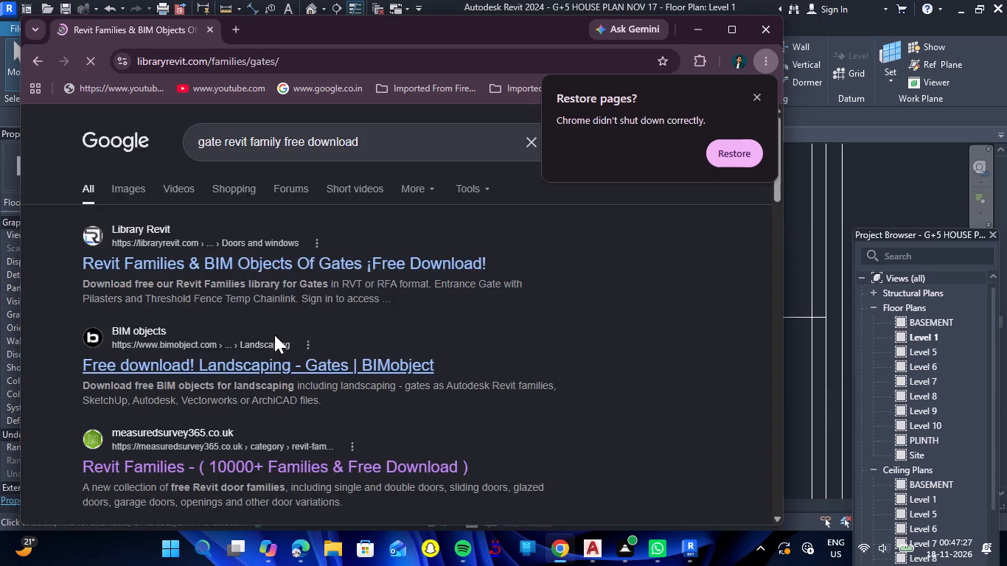
{"action": "scroll", "coordinate": [275, 325], "scroll_direction": "down", "scroll_amount": 5}
{"action": "scroll", "coordinate": [384, 342], "scroll_direction": "down", "scroll_amount": 2}
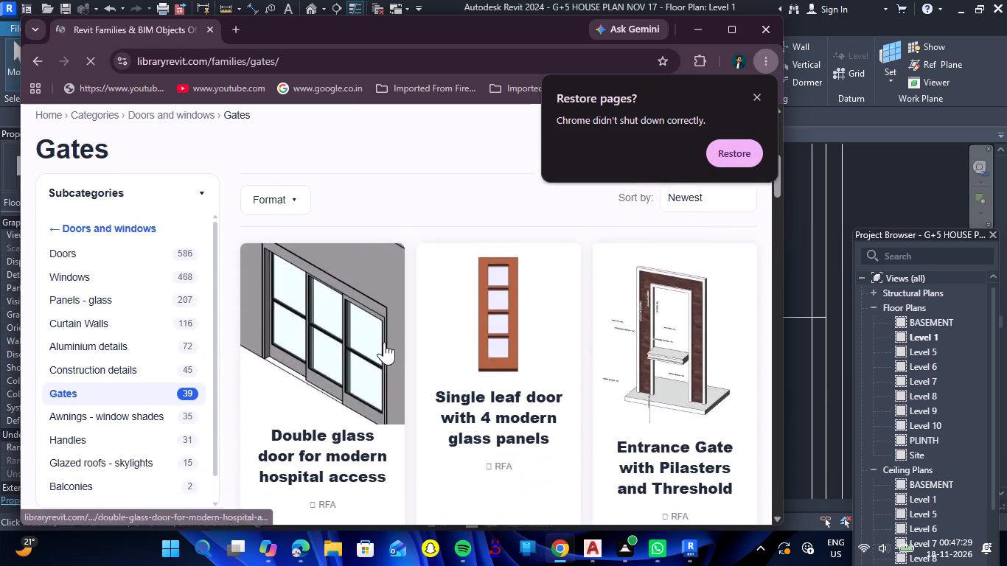
{"action": "scroll", "coordinate": [384, 342], "scroll_direction": "down", "scroll_amount": 4}
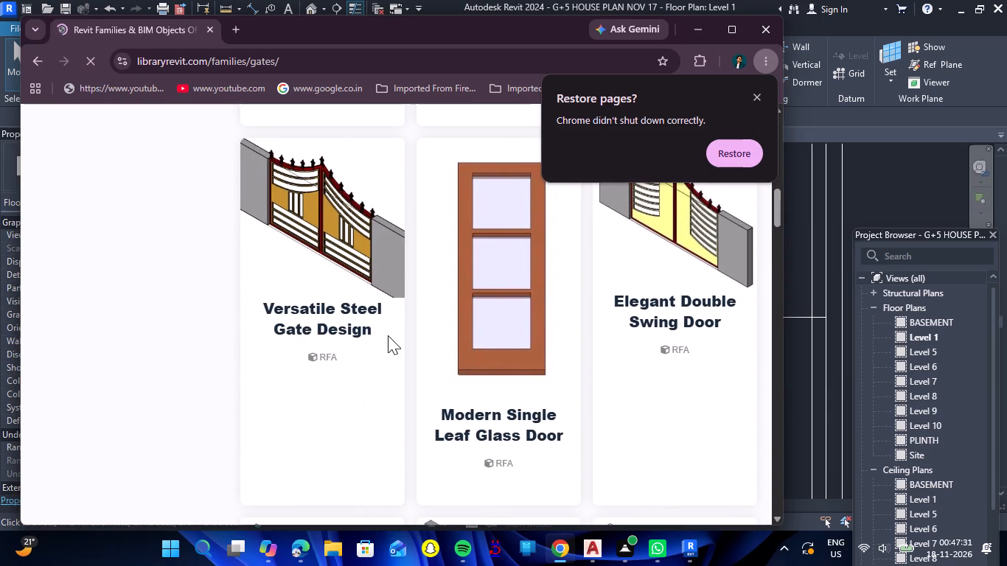
{"action": "scroll", "coordinate": [388, 335], "scroll_direction": "down", "scroll_amount": 6}
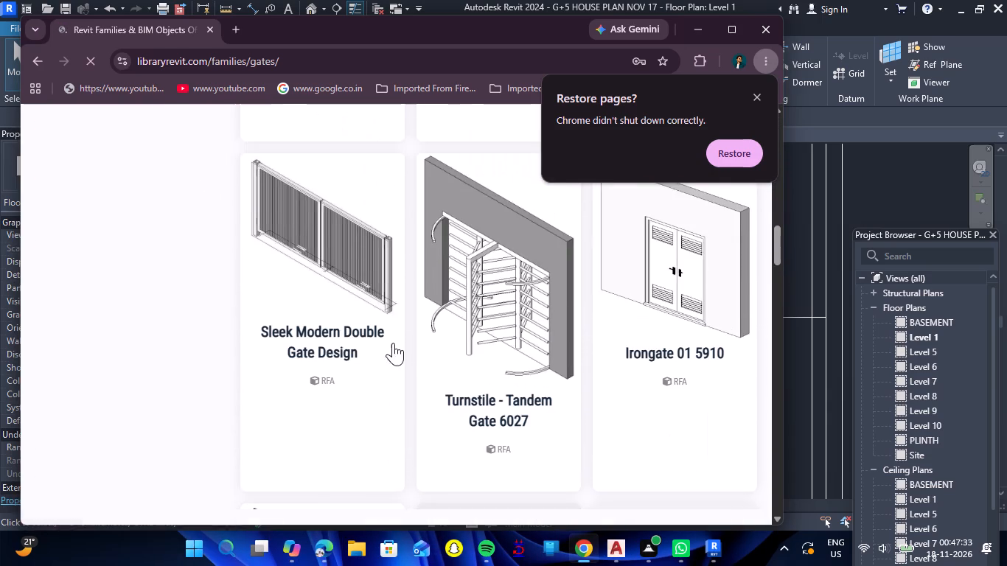
{"action": "scroll", "coordinate": [431, 342], "scroll_direction": "up", "scroll_amount": 1}
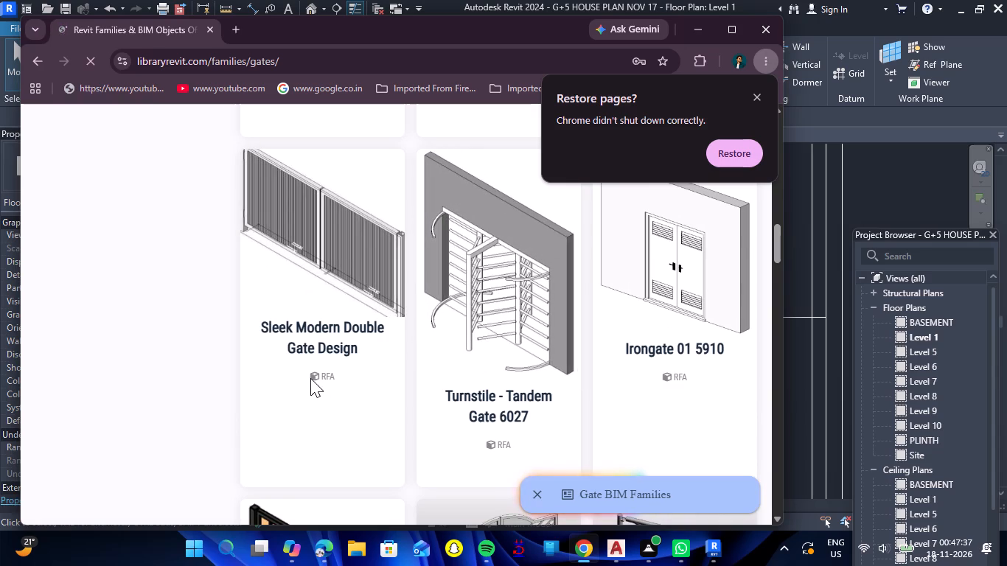
{"action": "scroll", "coordinate": [320, 363], "scroll_direction": "down", "scroll_amount": 5}
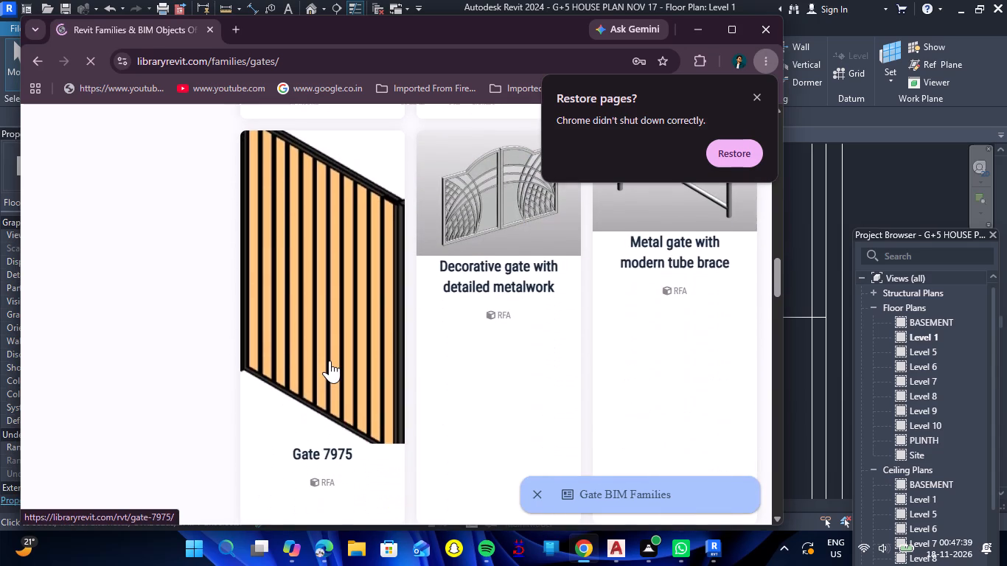
{"action": "scroll", "coordinate": [330, 360], "scroll_direction": "down", "scroll_amount": 3}
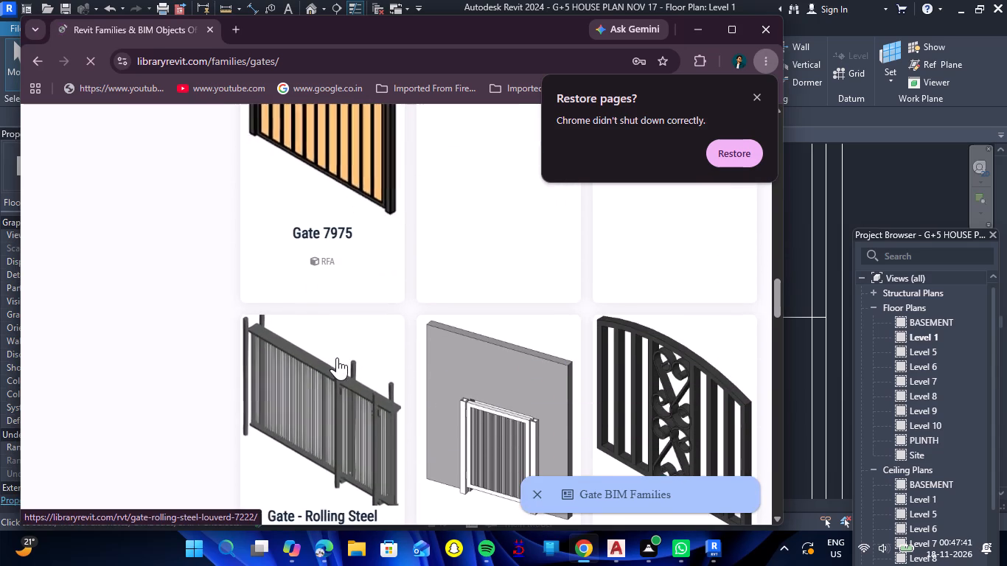
{"action": "scroll", "coordinate": [337, 357], "scroll_direction": "down", "scroll_amount": 2}
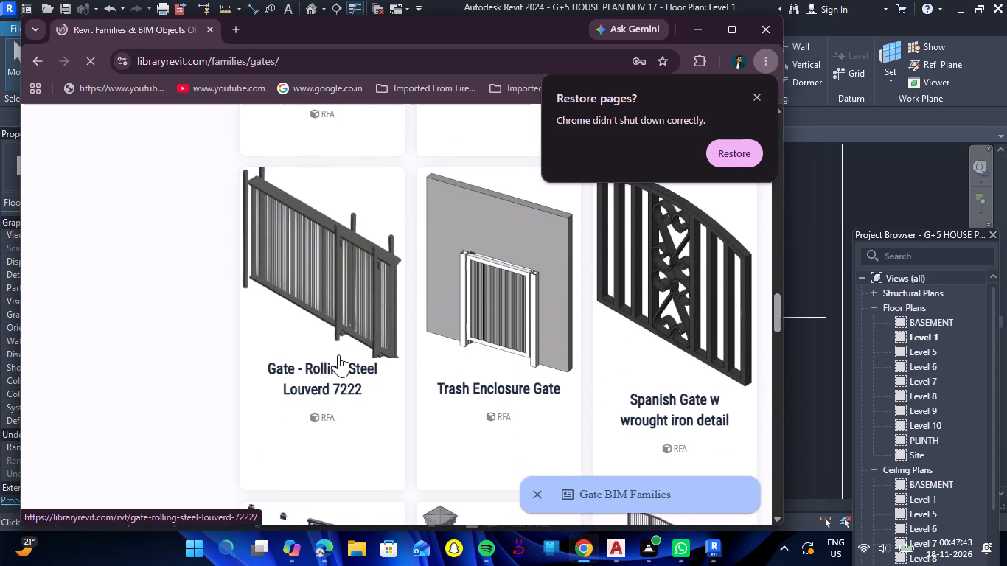
{"action": "scroll", "coordinate": [344, 349], "scroll_direction": "up", "scroll_amount": 3}
{"action": "scroll", "coordinate": [344, 349], "scroll_direction": "down", "scroll_amount": 2}
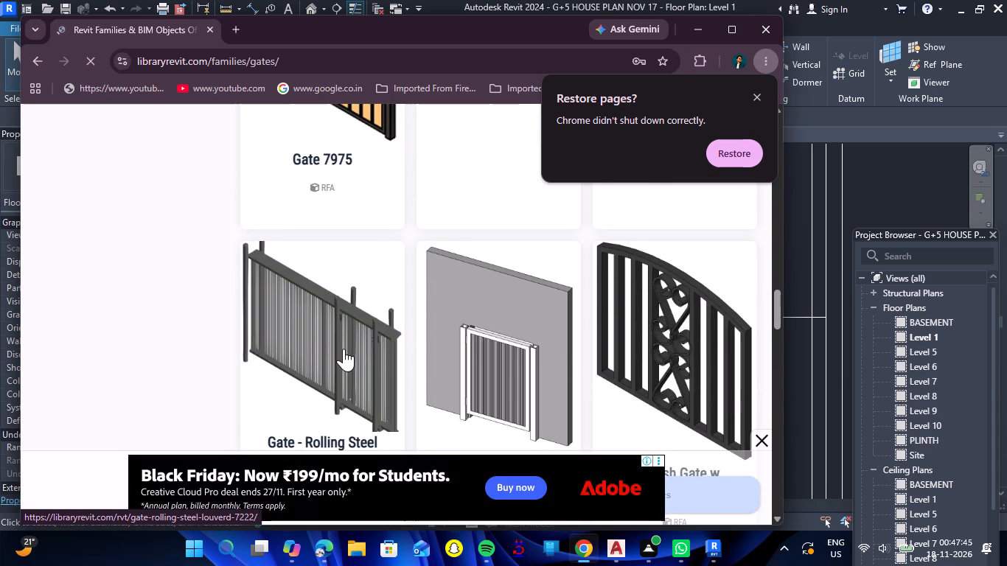
{"action": "scroll", "coordinate": [344, 349], "scroll_direction": "down", "scroll_amount": 1}
{"action": "left_click", "coordinate": [761, 439]}
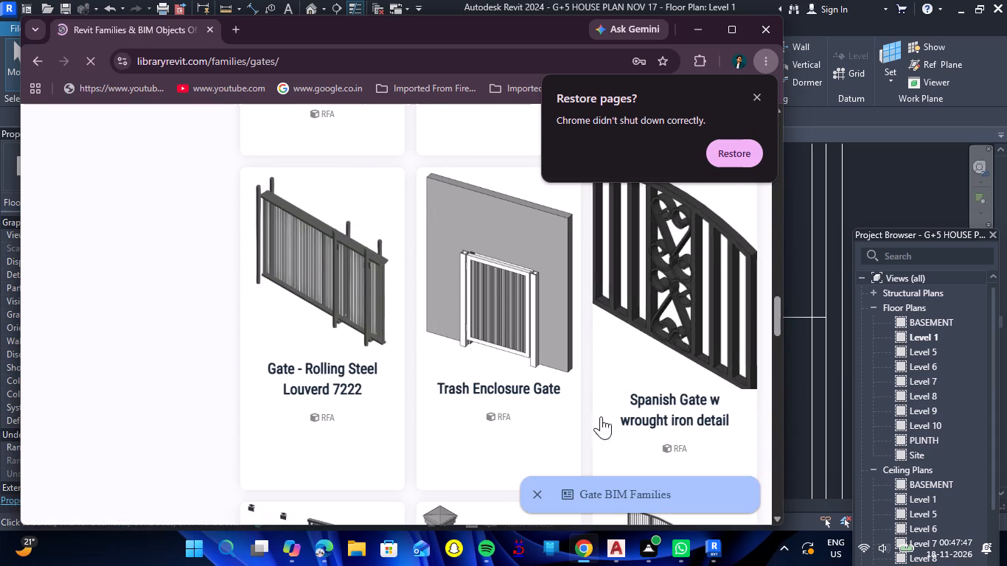
{"action": "scroll", "coordinate": [574, 403], "scroll_direction": "down", "scroll_amount": 3}
{"action": "scroll", "coordinate": [458, 383], "scroll_direction": "down", "scroll_amount": 1}
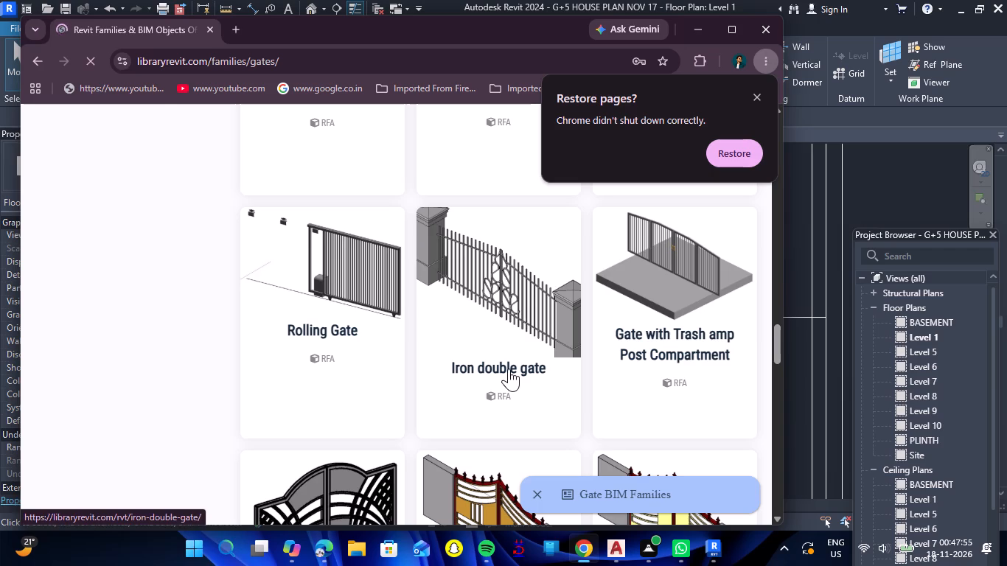
{"action": "scroll", "coordinate": [508, 359], "scroll_direction": "down", "scroll_amount": 2}
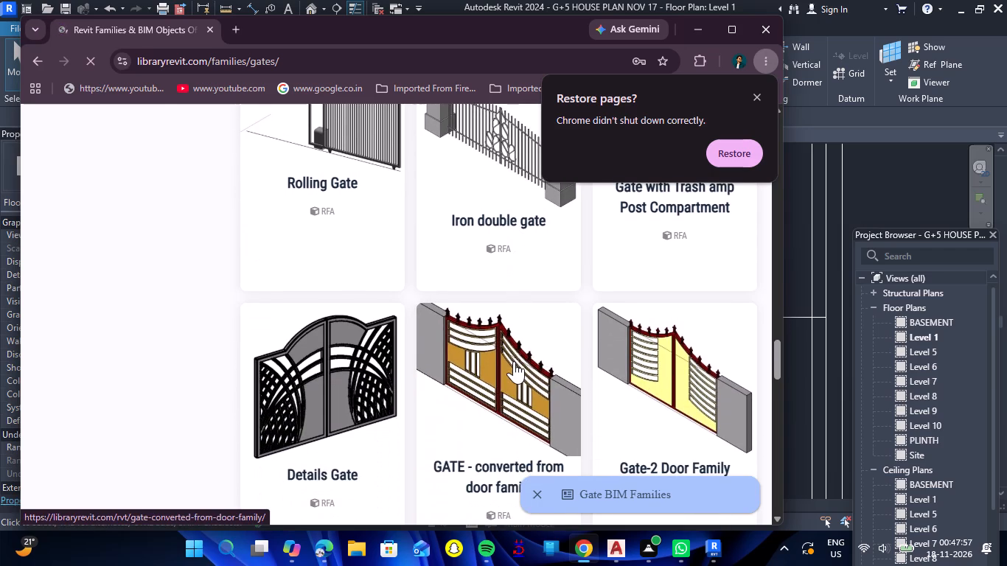
Open the model page of the "Iron double gate" family on Library Revit.
{"action": "scroll", "coordinate": [514, 361], "scroll_direction": "up", "scroll_amount": 3}
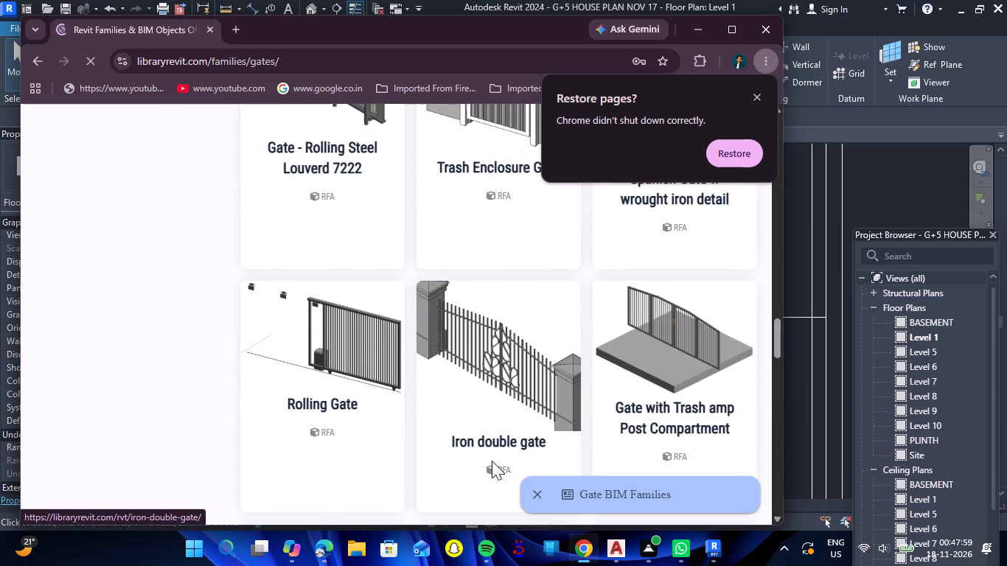
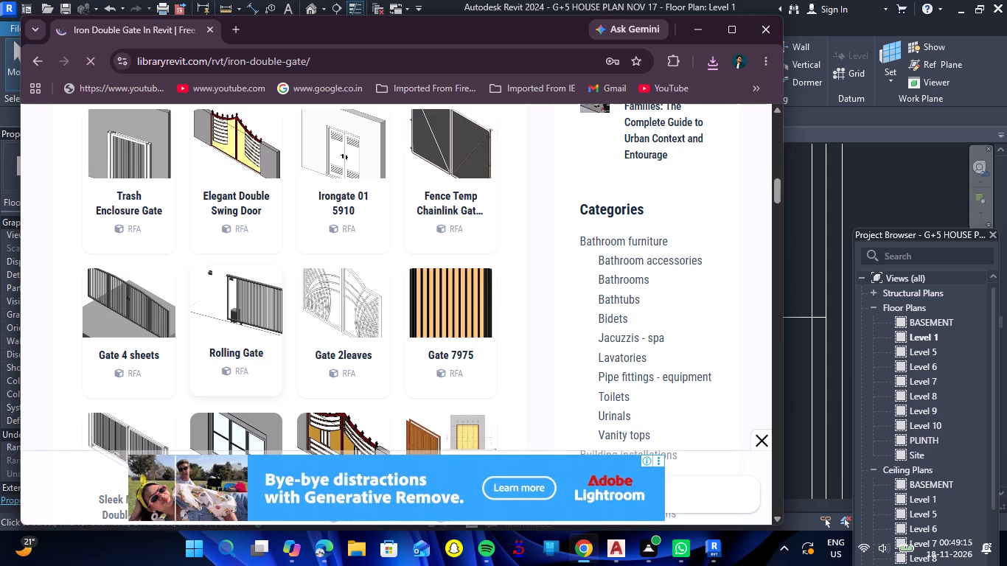
Open the "Rolling Gate" family page on Library Revit and download its RFA file.
{"action": "left_click", "coordinate": [243, 355]}
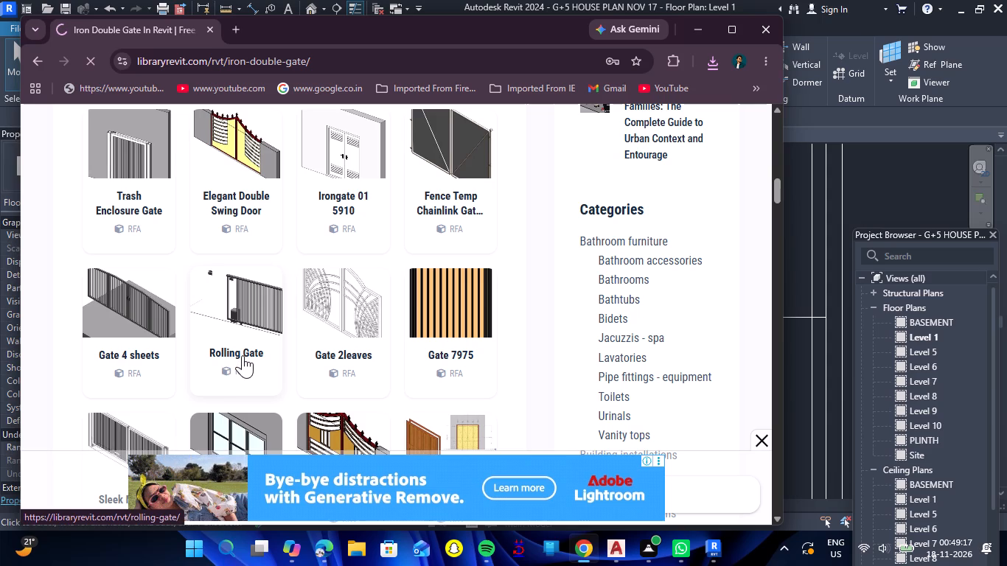
{"action": "scroll", "coordinate": [365, 371], "scroll_direction": "down", "scroll_amount": 6}
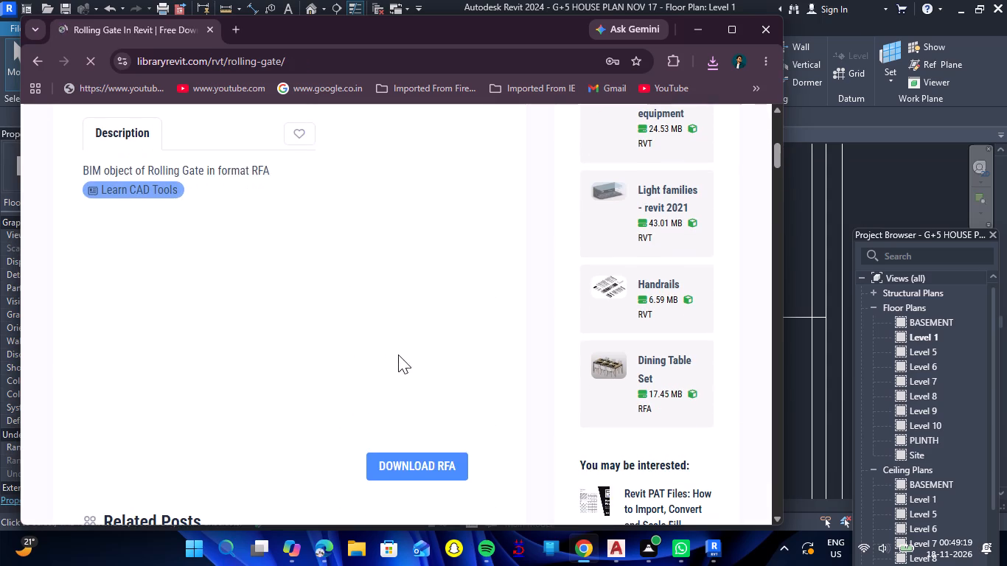
{"action": "left_click", "coordinate": [436, 461]}
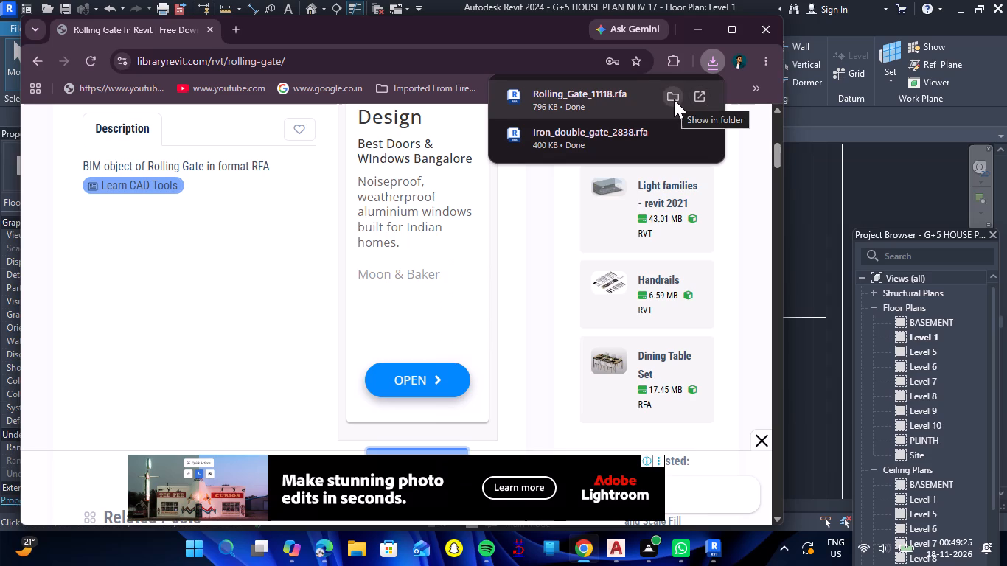
Move the downloaded Rolling_Gate_11118 and Iron_double_gate_2838 files from Downloads to the Revit 2024 folder on the Desktop.
{"action": "left_click", "coordinate": [674, 99]}
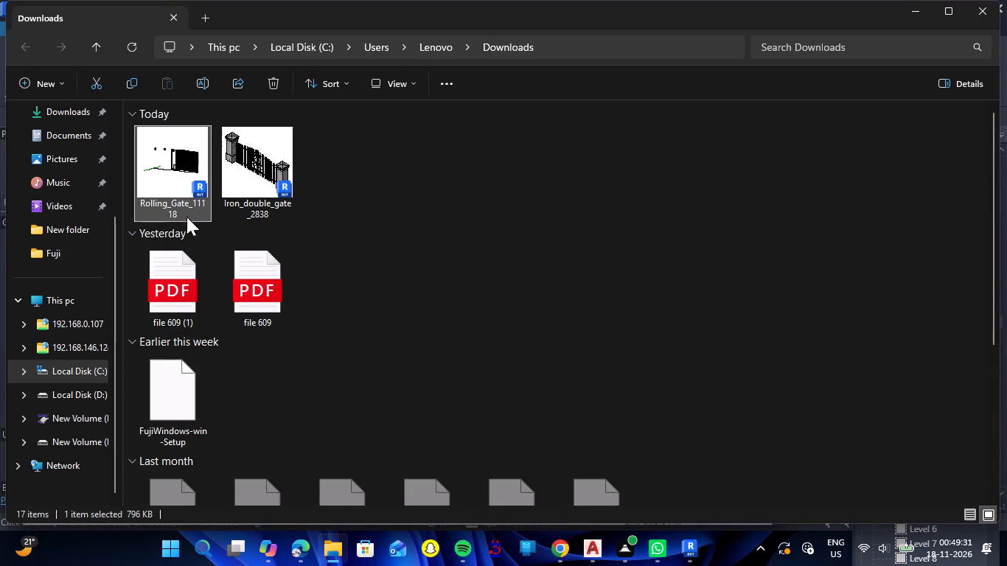
{"action": "key", "text": "shift+Right"}
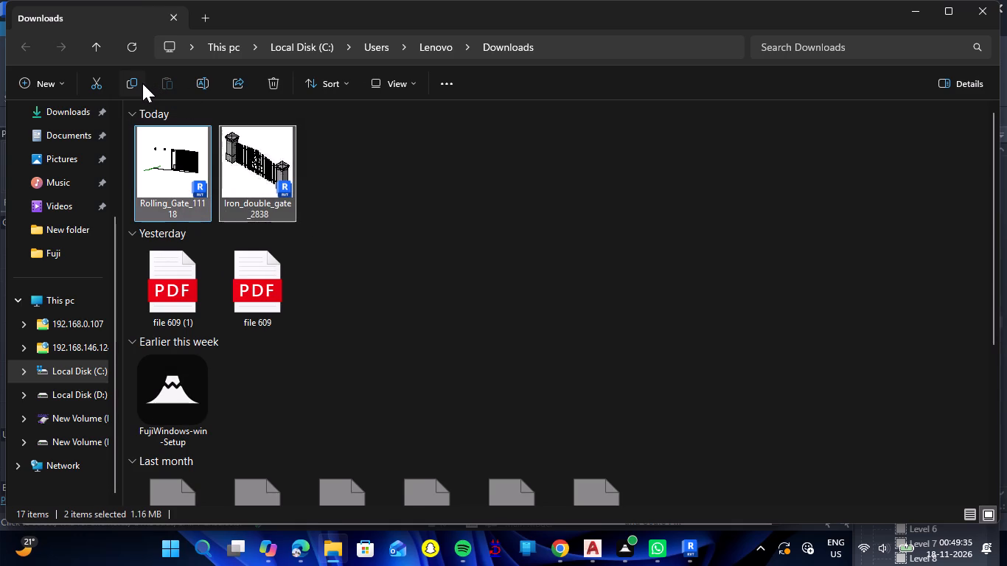
{"action": "left_click", "coordinate": [97, 83]}
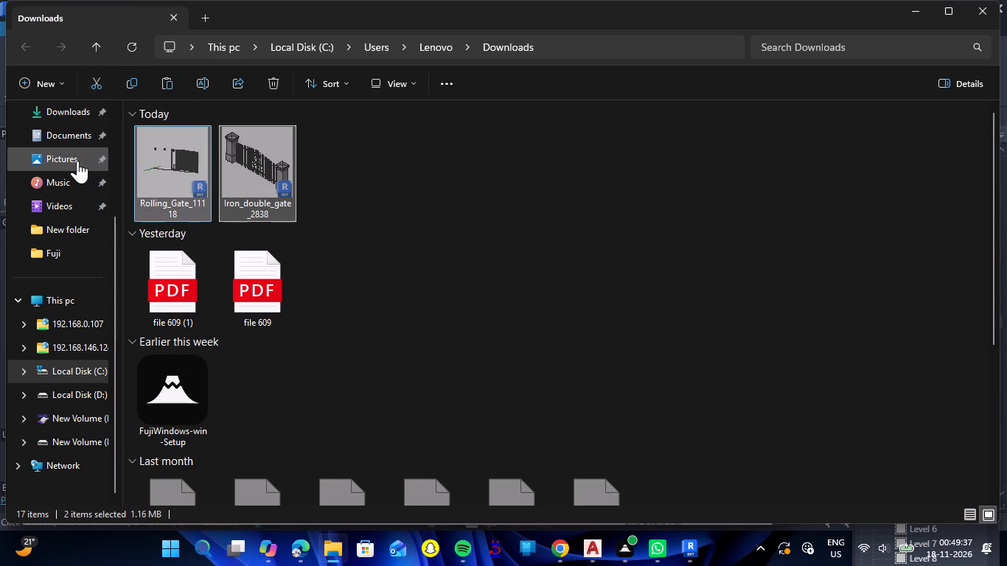
{"action": "scroll", "coordinate": [69, 172], "scroll_direction": "up", "scroll_amount": 1}
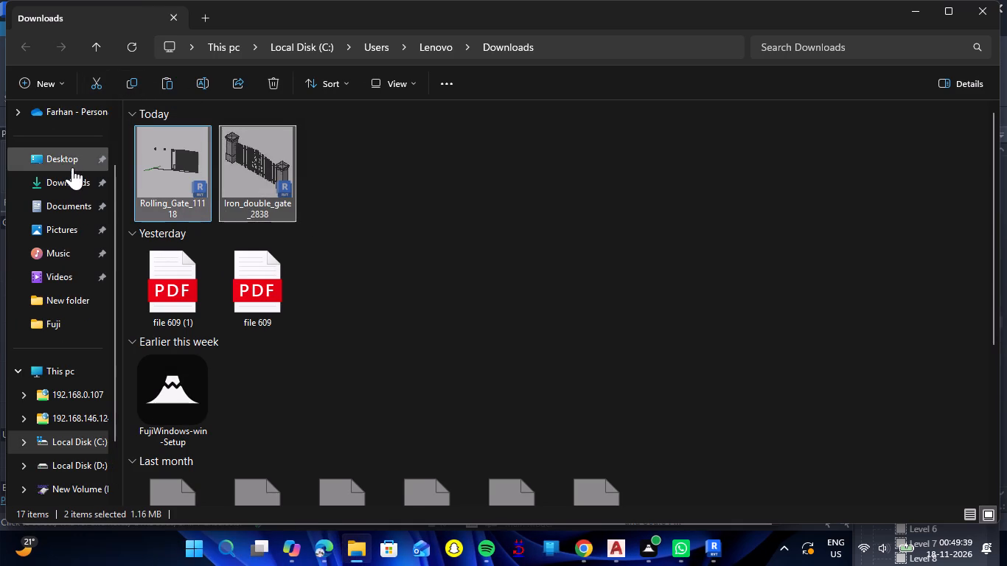
{"action": "left_click", "coordinate": [72, 167]}
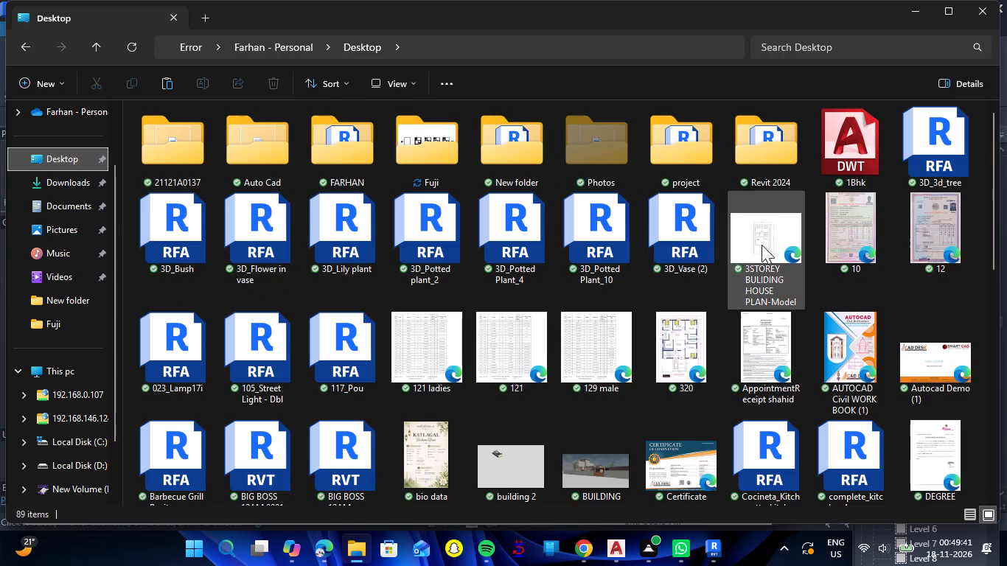
{"action": "double_click", "coordinate": [766, 173]}
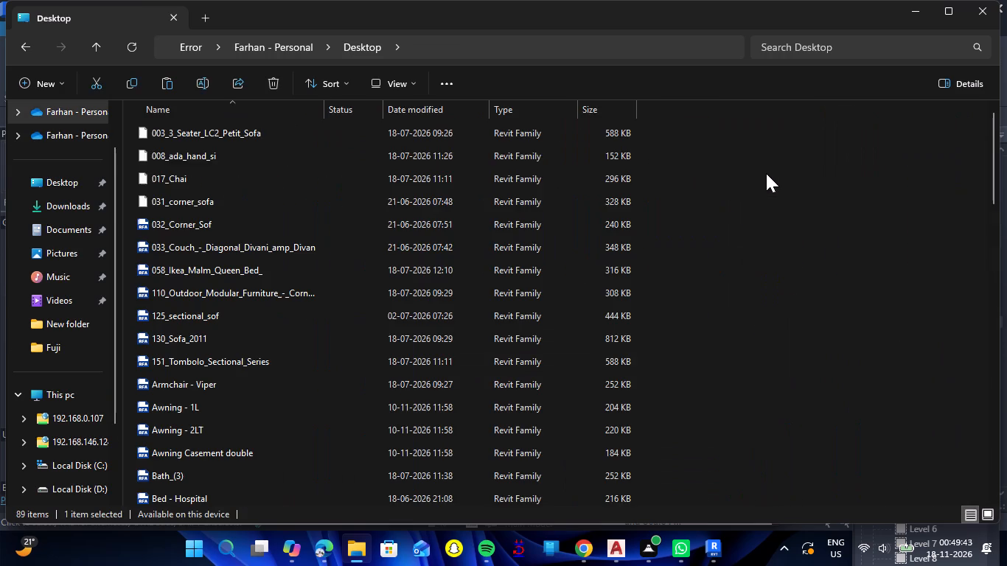
{"action": "left_click", "coordinate": [167, 83]}
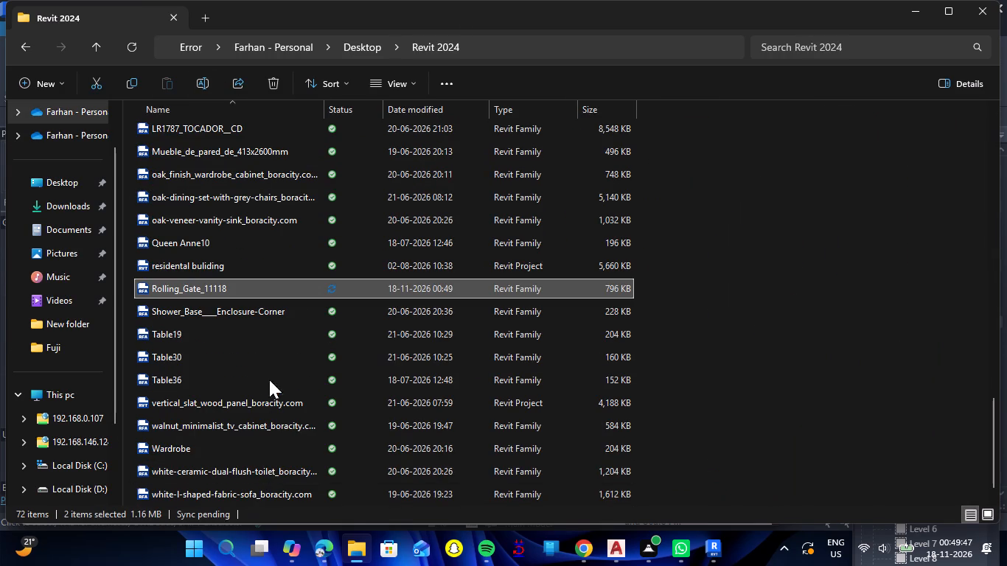
{"action": "left_click", "coordinate": [907, 16]}
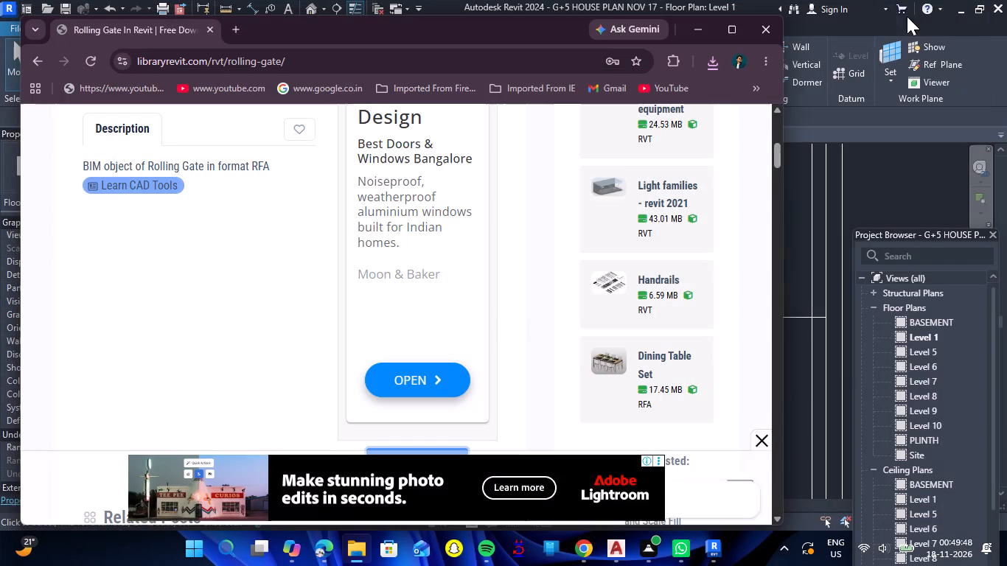
Switch to Autodesk Revit and examine the MAIN GATE and GATE openings of the BASEMENT drawing in the Level 1 plan.
{"action": "left_click", "coordinate": [691, 32]}
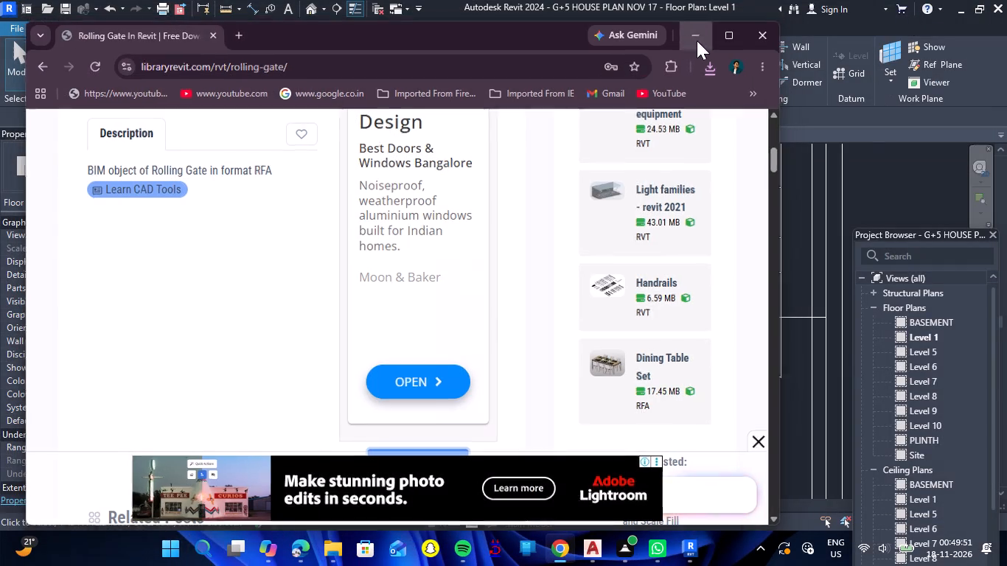
{"action": "scroll", "coordinate": [546, 338], "scroll_direction": "down", "scroll_amount": 7}
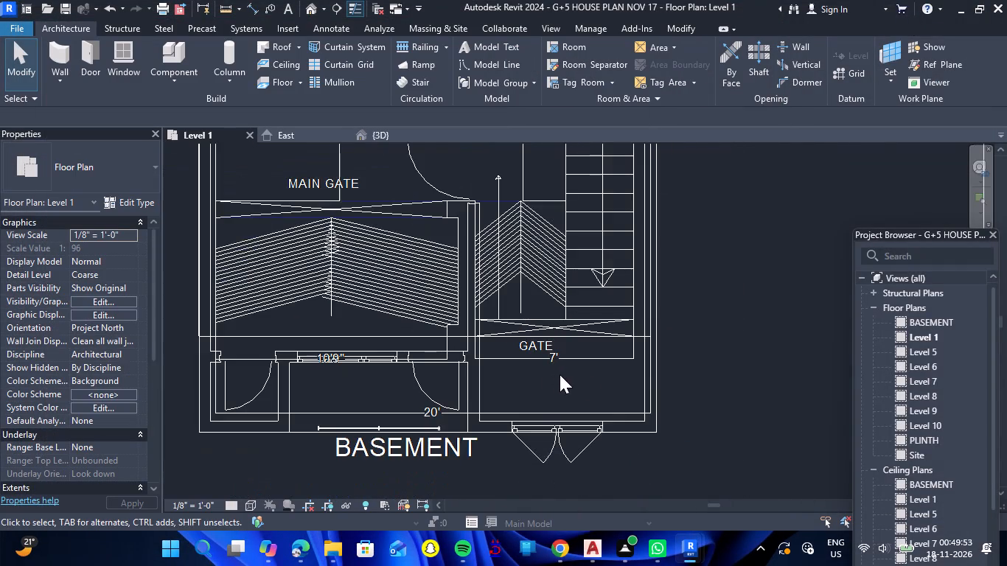
{"action": "scroll", "coordinate": [658, 338], "scroll_direction": "up", "scroll_amount": 3}
{"action": "scroll", "coordinate": [618, 315], "scroll_direction": "down", "scroll_amount": 1}
{"action": "scroll", "coordinate": [607, 299], "scroll_direction": "up", "scroll_amount": 2}
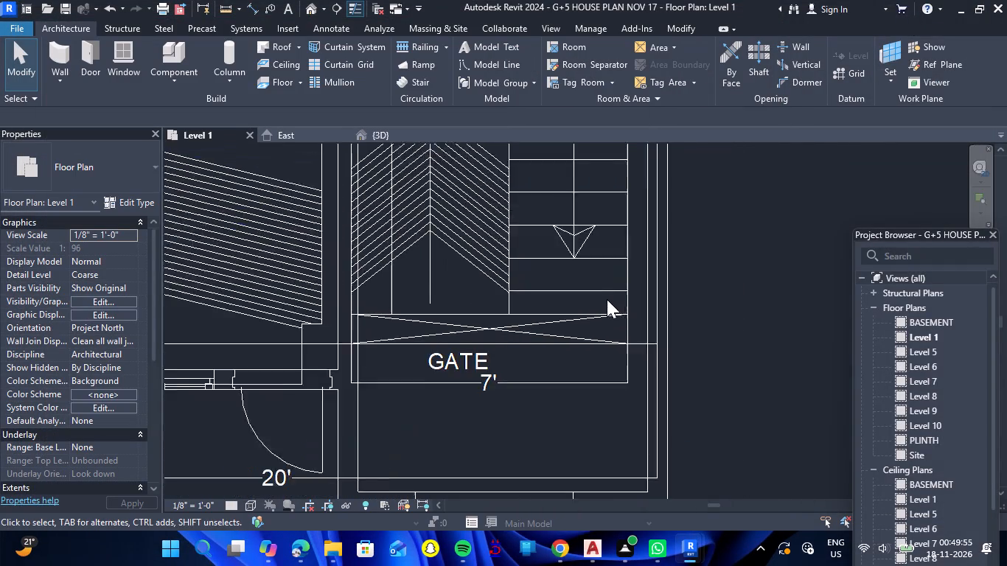
{"action": "scroll", "coordinate": [607, 299], "scroll_direction": "up", "scroll_amount": 1}
{"action": "scroll", "coordinate": [592, 310], "scroll_direction": "down", "scroll_amount": 9}
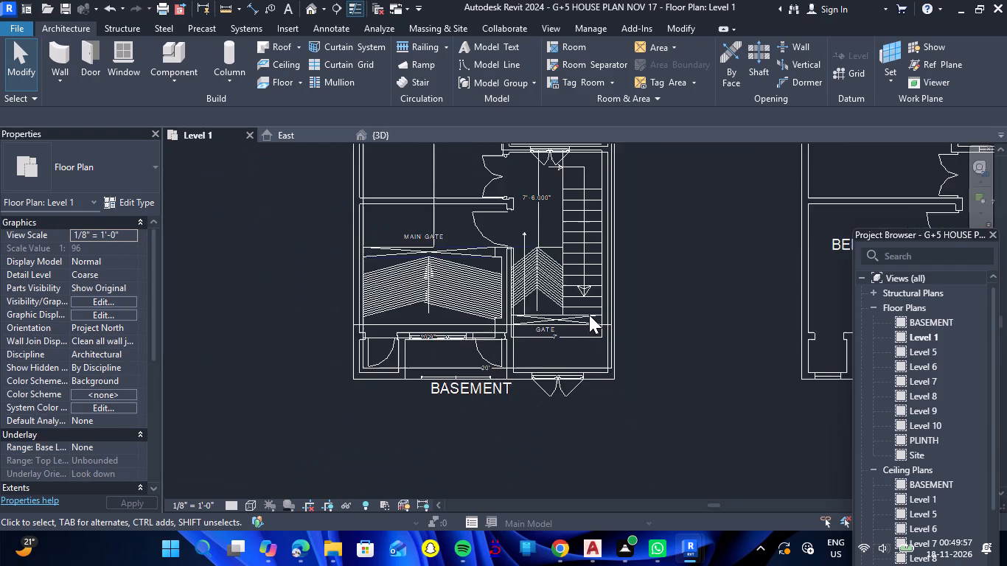
{"action": "scroll", "coordinate": [589, 315], "scroll_direction": "down", "scroll_amount": 2}
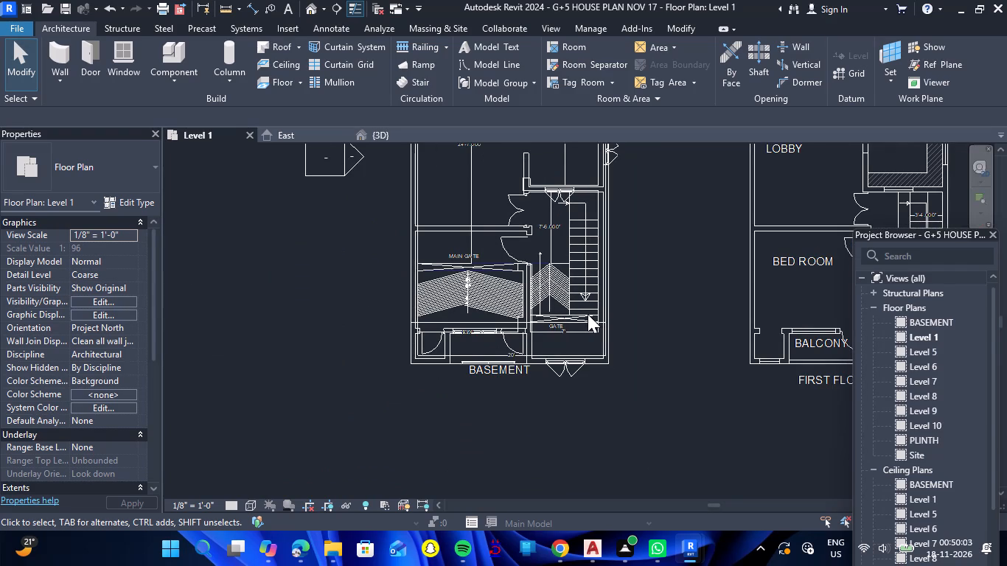
{"action": "scroll", "coordinate": [588, 314], "scroll_direction": "down", "scroll_amount": 1}
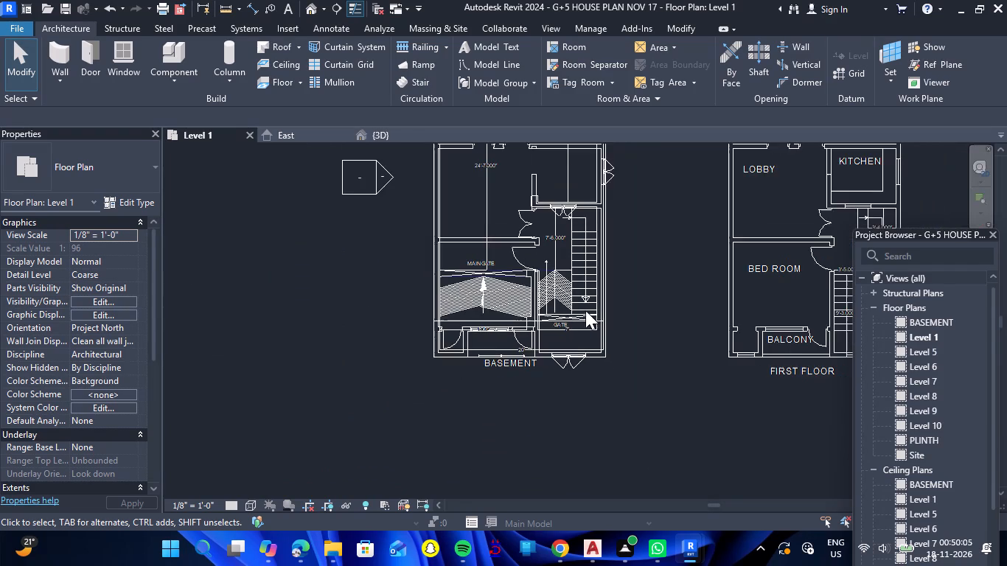
{"action": "scroll", "coordinate": [577, 261], "scroll_direction": "up", "scroll_amount": 7}
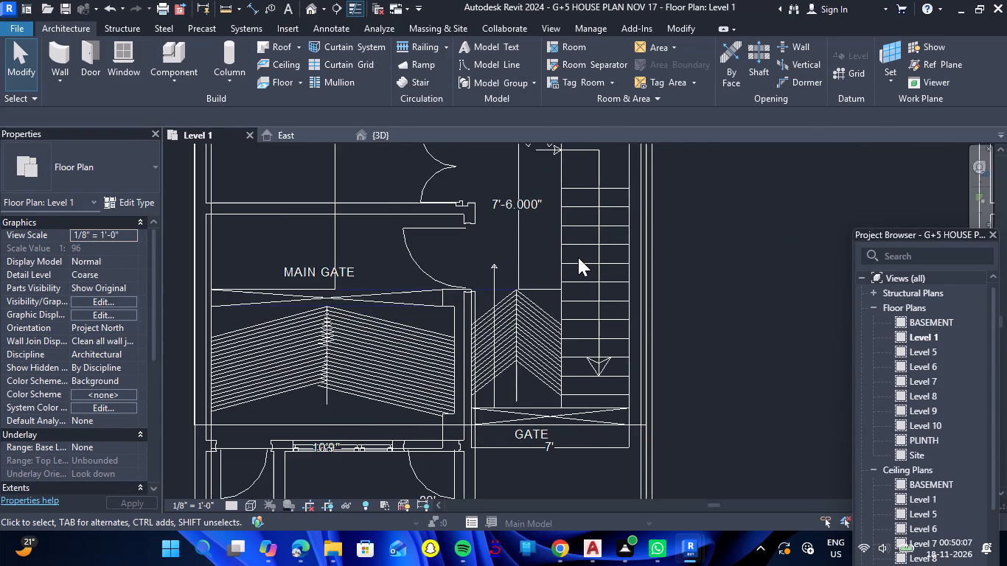
{"action": "scroll", "coordinate": [578, 257], "scroll_direction": "up", "scroll_amount": 1}
{"action": "scroll", "coordinate": [578, 257], "scroll_direction": "down", "scroll_amount": 2}
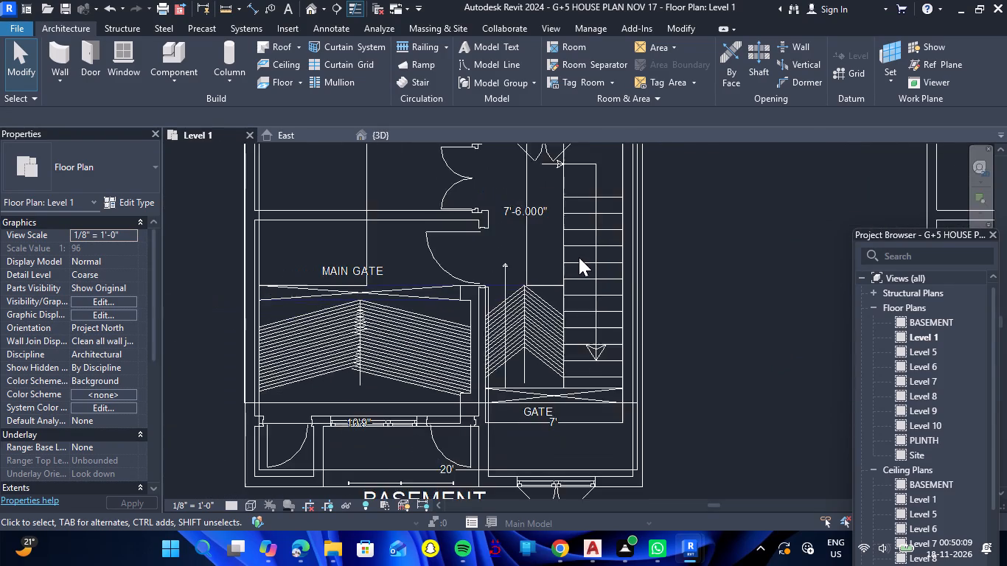
{"action": "scroll", "coordinate": [579, 257], "scroll_direction": "down", "scroll_amount": 5}
{"action": "scroll", "coordinate": [598, 279], "scroll_direction": "up", "scroll_amount": 4}
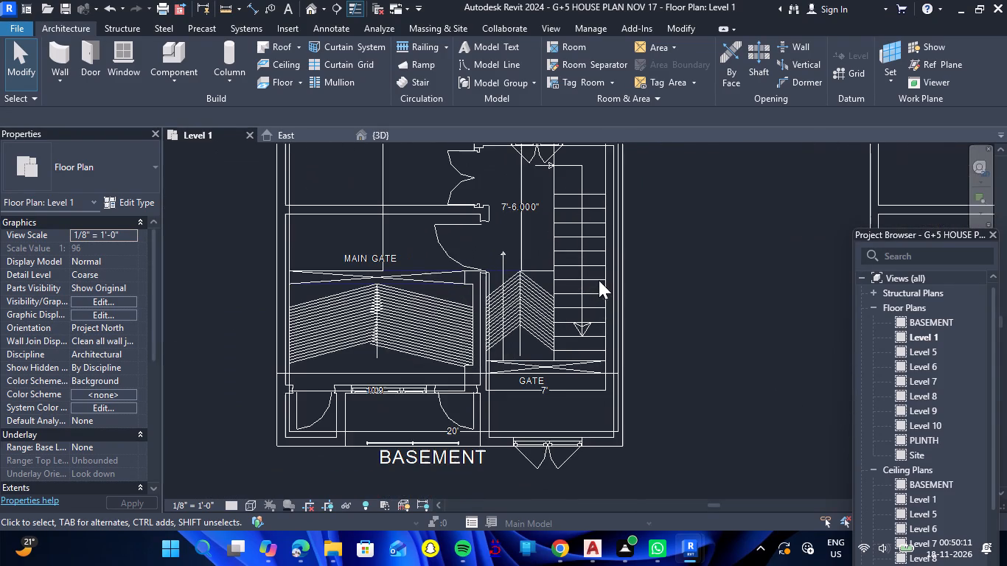
{"action": "scroll", "coordinate": [344, 236], "scroll_direction": "up", "scroll_amount": 2}
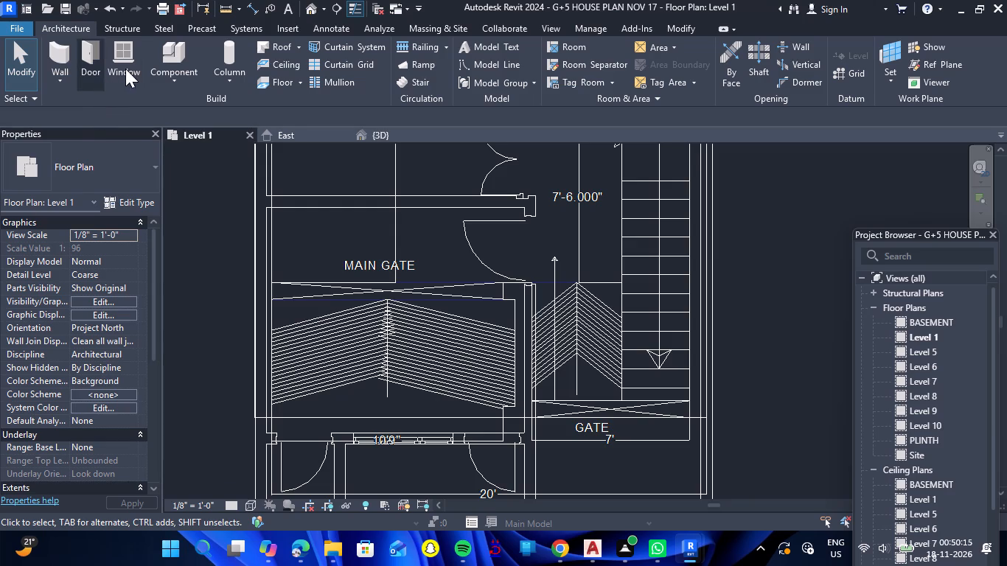
Start loading a door family and examine the family previews in the Revit 2024 folder, from Bed - Hospital through the last file, for a gate.
{"action": "left_click", "coordinate": [94, 70]}
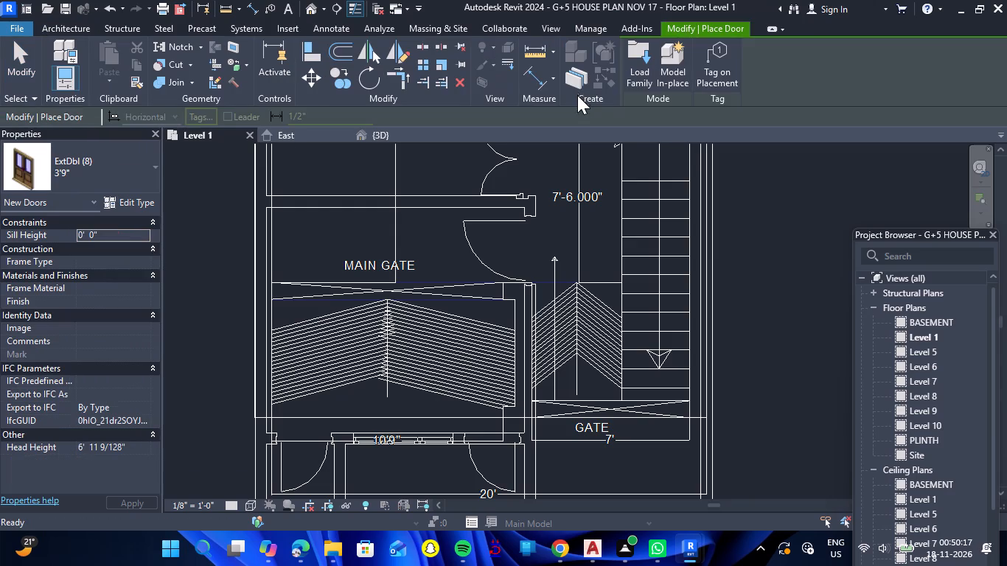
{"action": "left_click", "coordinate": [635, 70]}
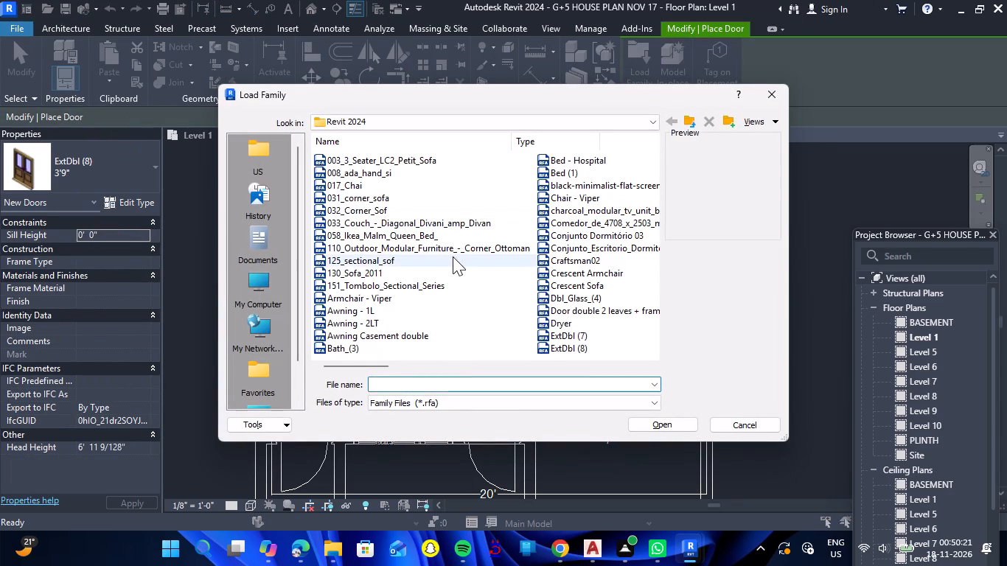
{"action": "scroll", "coordinate": [453, 257], "scroll_direction": "down", "scroll_amount": 1}
{"action": "left_click", "coordinate": [400, 161]}
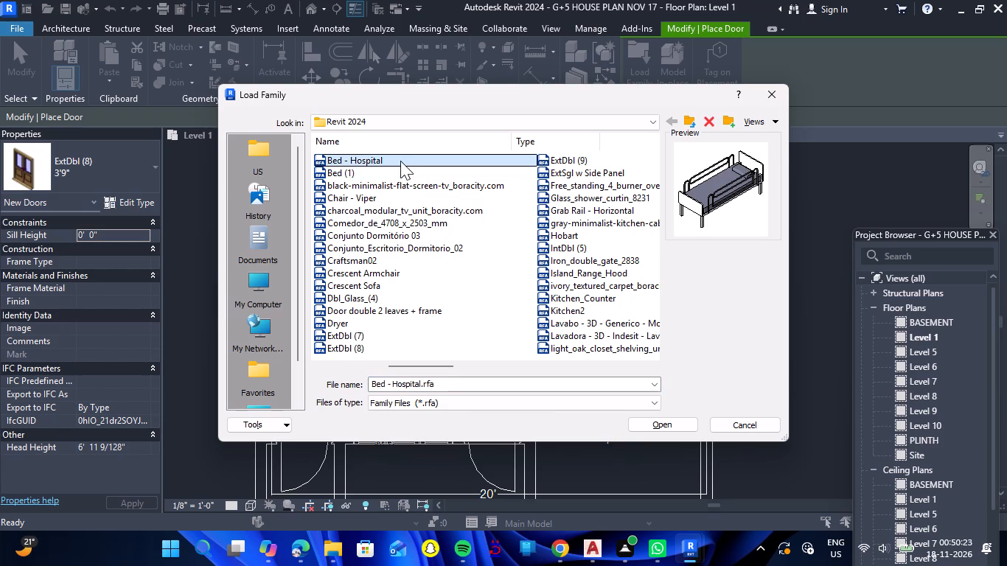
{"action": "key", "text": "Down"}
{"action": "key", "text": "Down"}
{"action": "key", "text": "Down"}
{"action": "key", "text": "Down"}
{"action": "key", "text": "Down"}
{"action": "key", "text": "Down"}
{"action": "key", "text": "Down"}
{"action": "key", "text": "Down"}
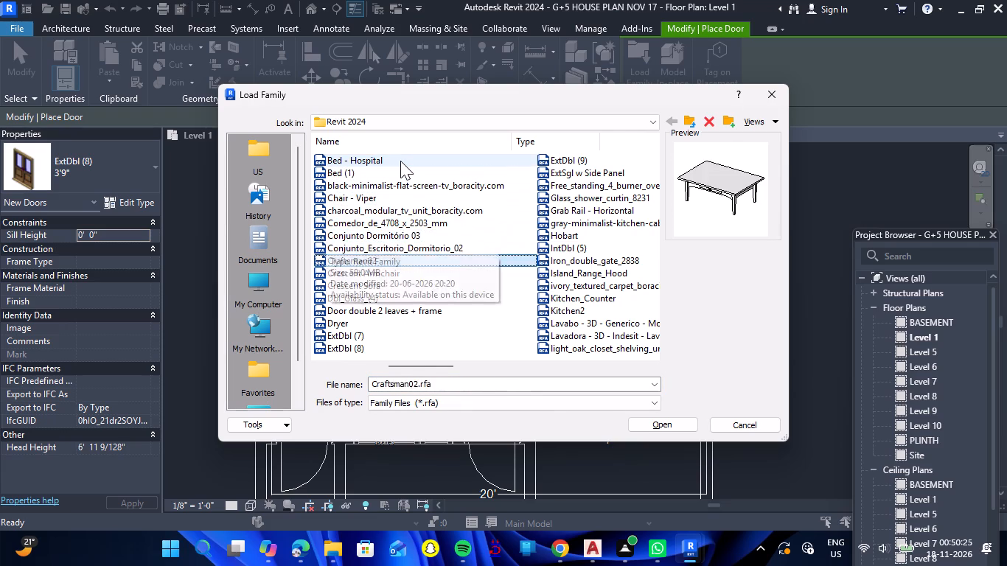
{"action": "key", "text": "Down"}
{"action": "key", "text": "Down"}
{"action": "key", "text": "Down"}
{"action": "key", "text": "Down"}
{"action": "key", "text": "Down"}
{"action": "key", "text": "Down"}
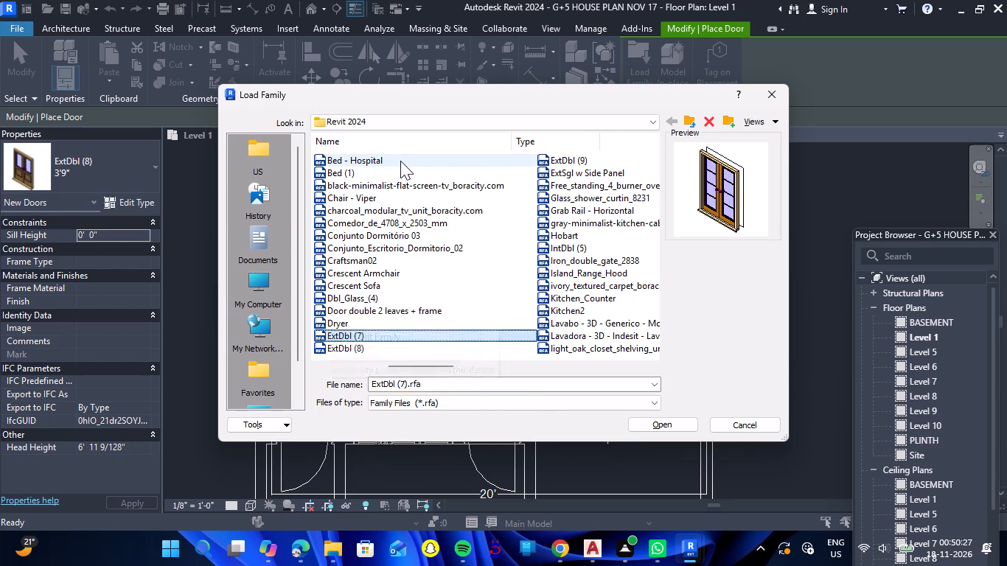
{"action": "key", "text": "Down"}
{"action": "key", "text": "Down"}
{"action": "key", "text": "Down"}
{"action": "key", "text": "Down"}
{"action": "key", "text": "Down"}
{"action": "key", "text": "Down"}
{"action": "key", "text": "Down"}
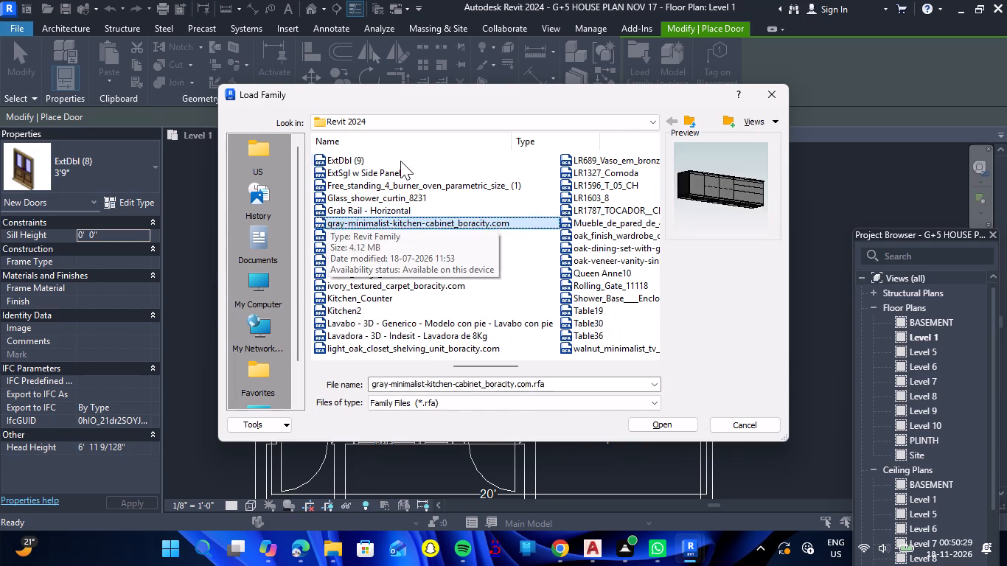
{"action": "key", "text": "Down"}
{"action": "key", "text": "Down"}
{"action": "key", "text": "Down"}
{"action": "key", "text": "Down"}
{"action": "key", "text": "Down"}
{"action": "key", "text": "Down"}
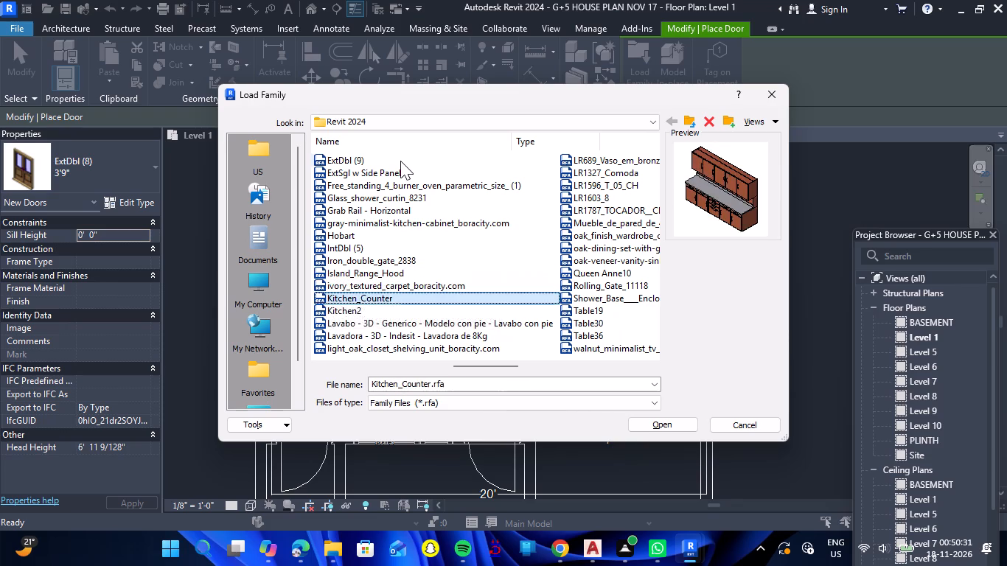
{"action": "key", "text": "Down"}
{"action": "key", "text": "Down"}
{"action": "key", "text": "Down"}
{"action": "key", "text": "Down"}
{"action": "key", "text": "Down"}
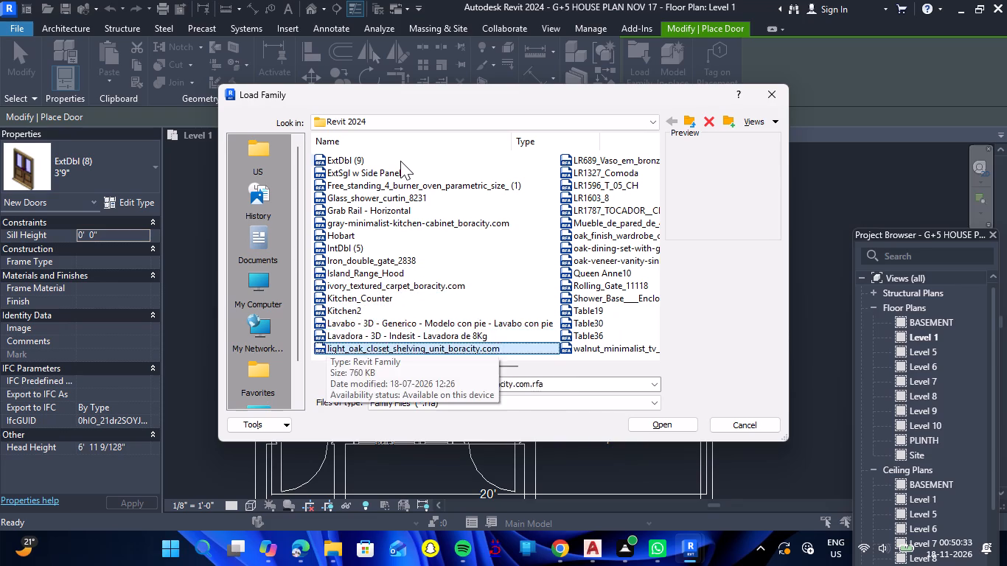
{"action": "key", "text": "Down"}
{"action": "key", "text": "Down"}
{"action": "key", "text": "Down"}
{"action": "key", "text": "Down"}
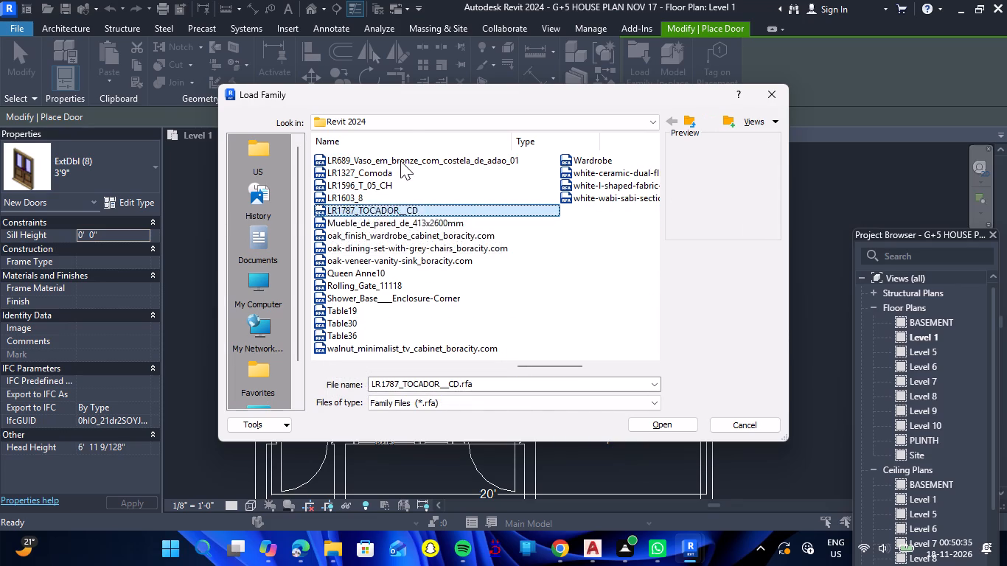
{"action": "key", "text": "Down"}
{"action": "key", "text": "Down"}
{"action": "key", "text": "Down"}
{"action": "key", "text": "Down"}
{"action": "key", "text": "Down"}
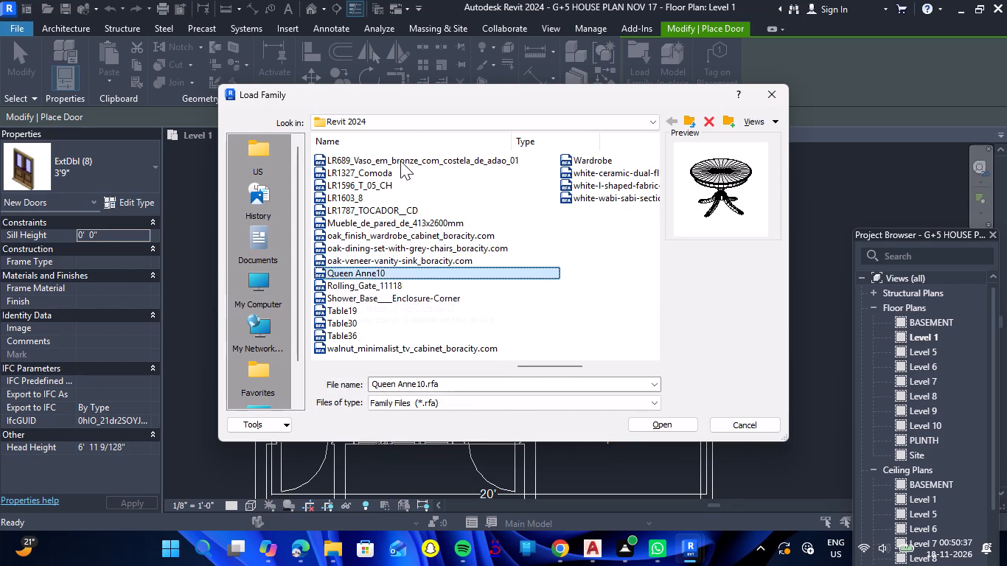
{"action": "key", "text": "Down"}
{"action": "key", "text": "Down"}
{"action": "key", "text": "Down"}
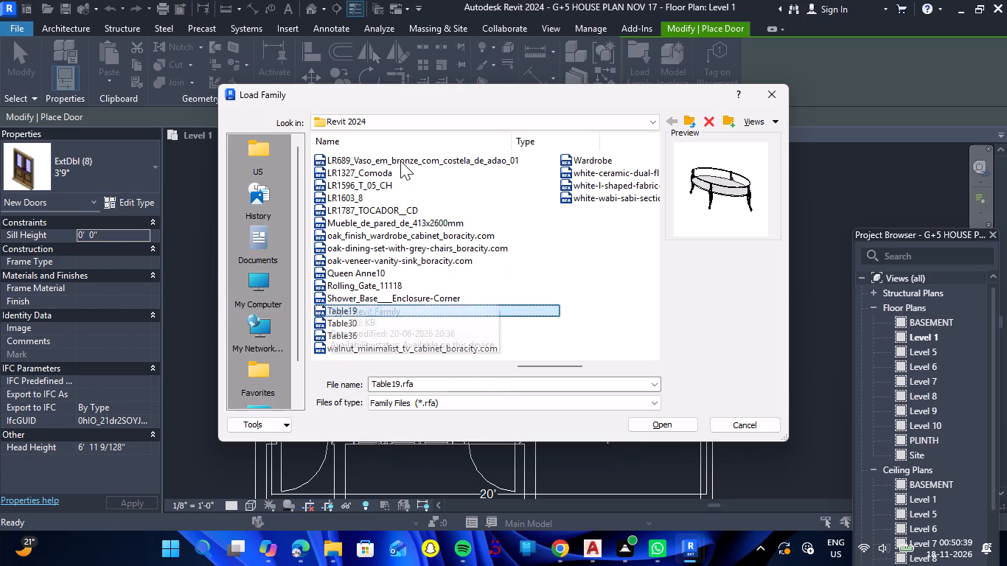
{"action": "key", "text": "Down"}
{"action": "key", "text": "Down"}
{"action": "key", "text": "Down"}
{"action": "key", "text": "Down"}
{"action": "key", "text": "Down"}
{"action": "key", "text": "Down"}
{"action": "key", "text": "Down"}
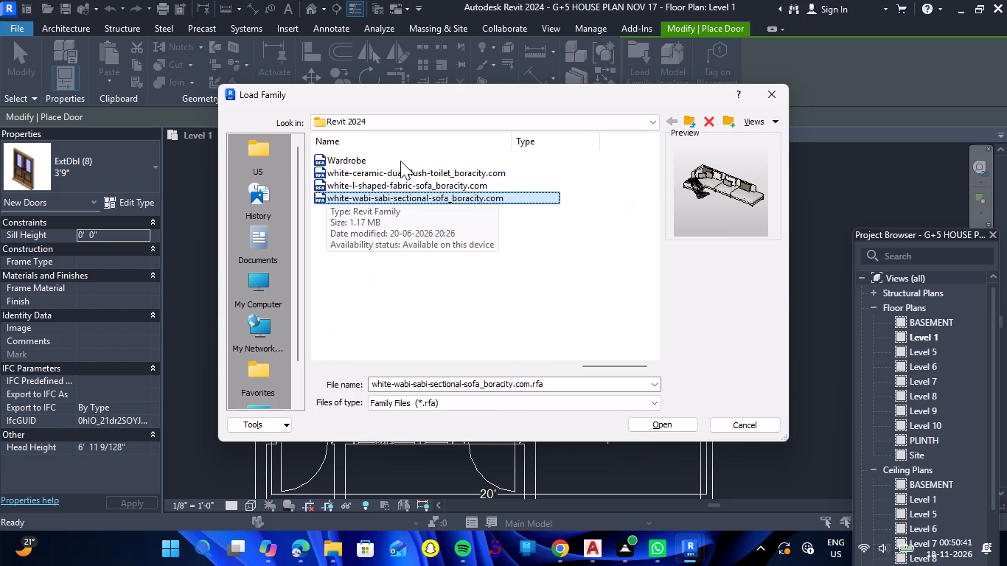
Return to the first families in the Revit 2024 folder and review their previews again for a suitable gate or door.
{"action": "key", "text": "Up"}
{"action": "key", "text": "Left"}
{"action": "key", "text": "Left"}
{"action": "key", "text": "Left"}
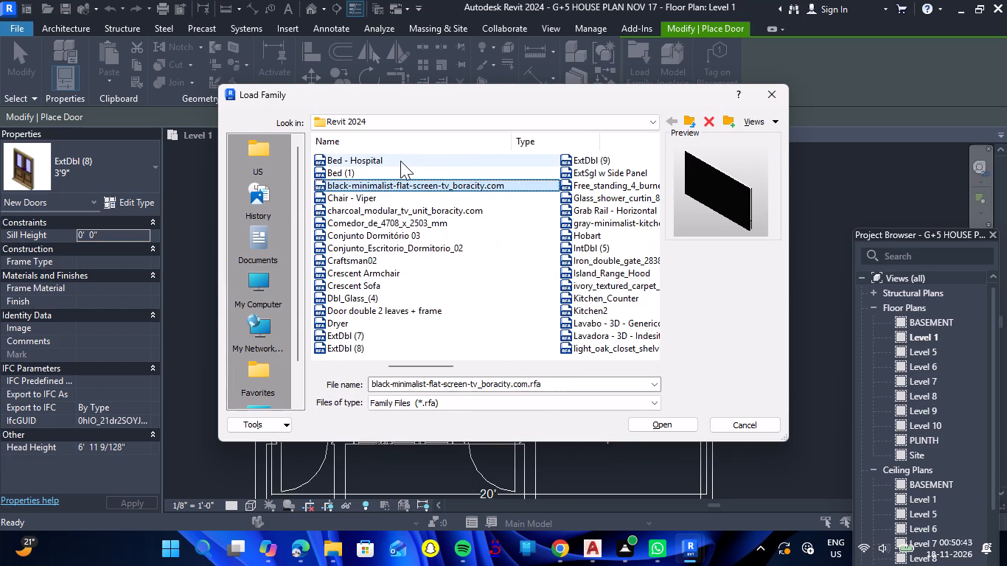
{"action": "key", "text": "Left"}
{"action": "key", "text": "Left"}
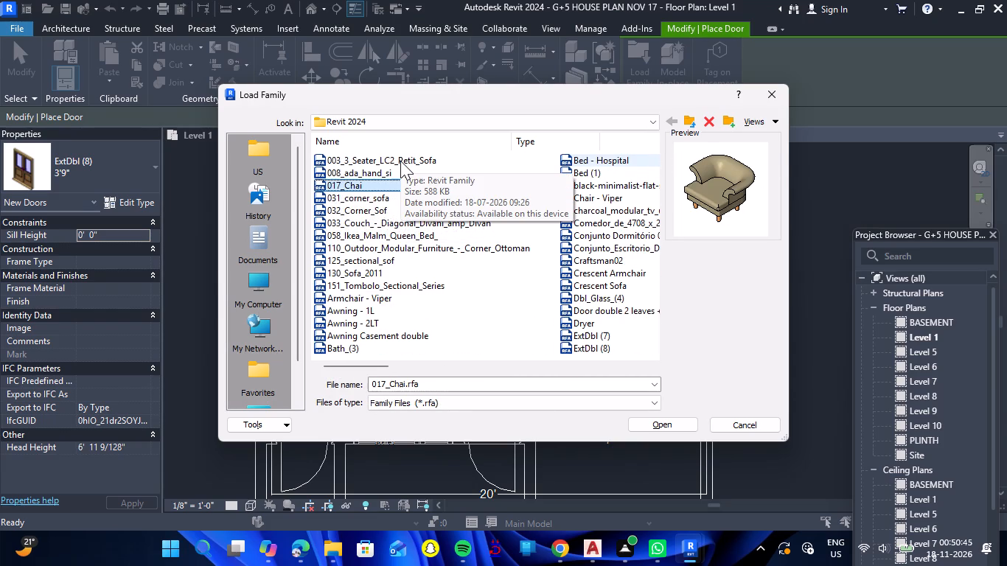
{"action": "key", "text": "Up"}
{"action": "key", "text": "Up"}
{"action": "key", "text": "Down"}
{"action": "key", "text": "Down"}
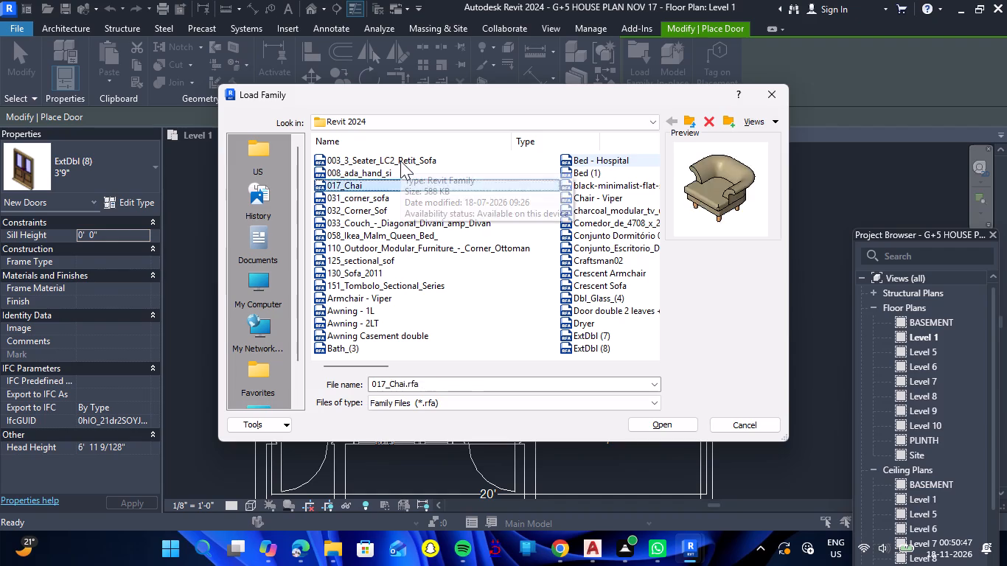
{"action": "key", "text": "Down"}
{"action": "key", "text": "Down"}
{"action": "key", "text": "Down"}
{"action": "key", "text": "Down"}
{"action": "key", "text": "Down"}
{"action": "key", "text": "Down"}
{"action": "key", "text": "Down"}
{"action": "key", "text": "Down"}
{"action": "key", "text": "Down"}
{"action": "key", "text": "Down"}
{"action": "key", "text": "Down"}
{"action": "key", "text": "Down"}
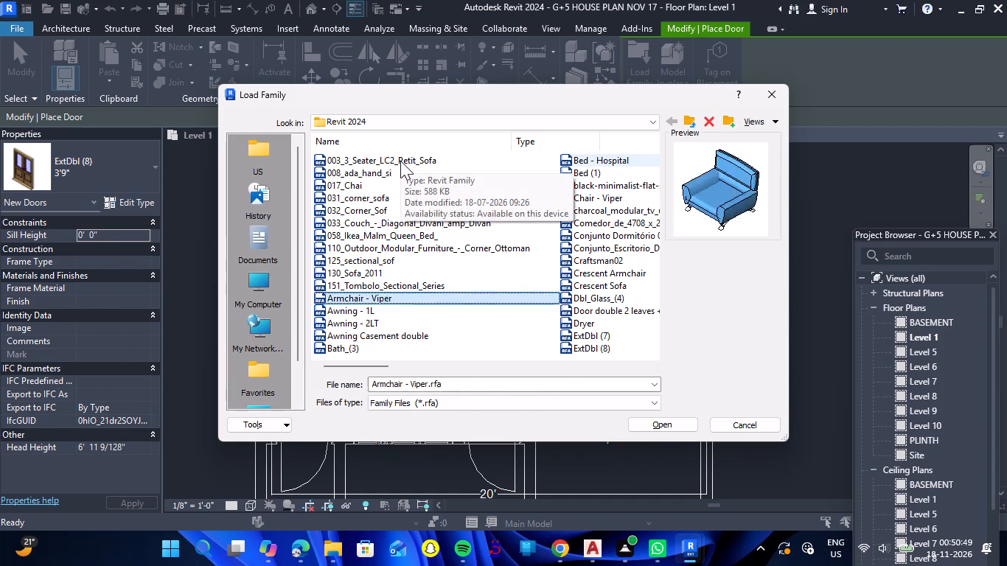
{"action": "key", "text": "Down"}
{"action": "key", "text": "Down"}
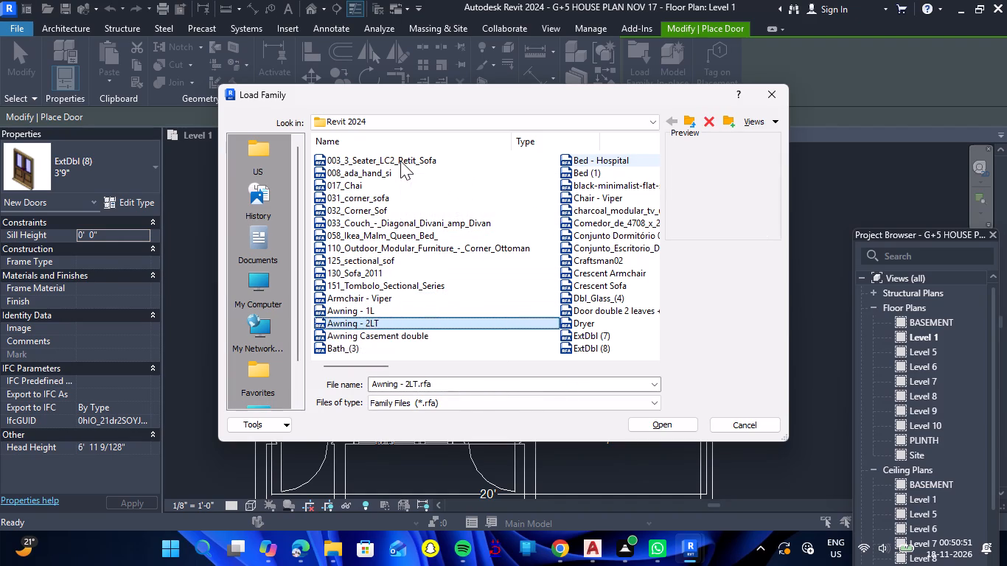
{"action": "key", "text": "Down"}
{"action": "key", "text": "Down"}
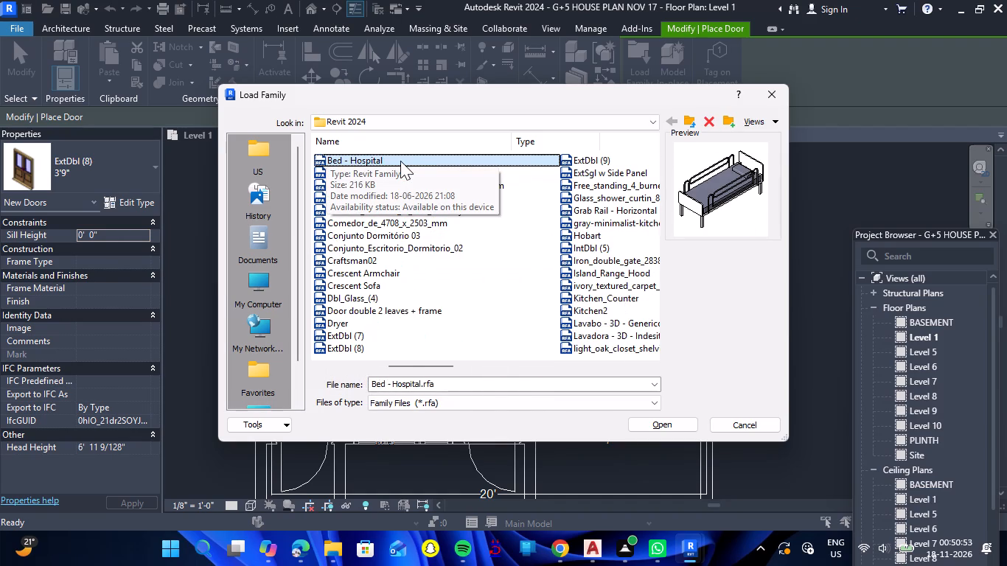
{"action": "key", "text": "Down"}
{"action": "key", "text": "Down"}
{"action": "key", "text": "Down"}
{"action": "key", "text": "Down"}
{"action": "key", "text": "Down"}
{"action": "key", "text": "Down"}
{"action": "key", "text": "Down"}
{"action": "key", "text": "Down"}
{"action": "key", "text": "Down"}
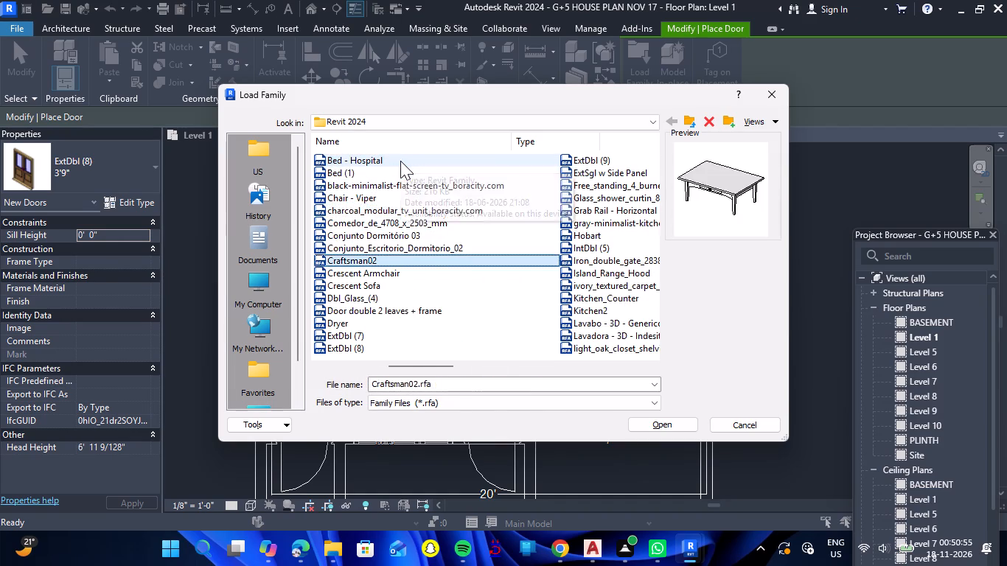
{"action": "key", "text": "Down"}
{"action": "key", "text": "Down"}
{"action": "key", "text": "Down"}
{"action": "key", "text": "Down"}
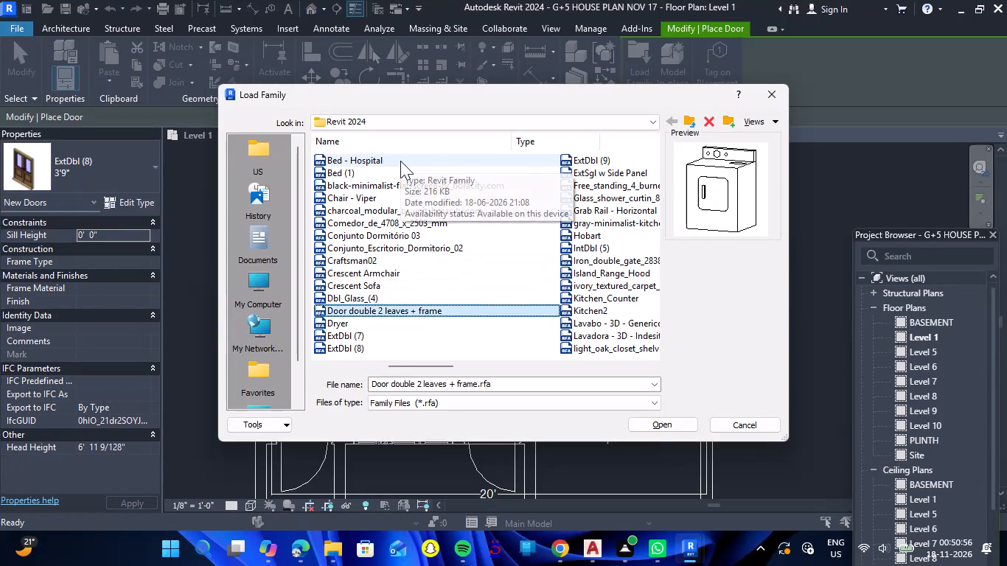
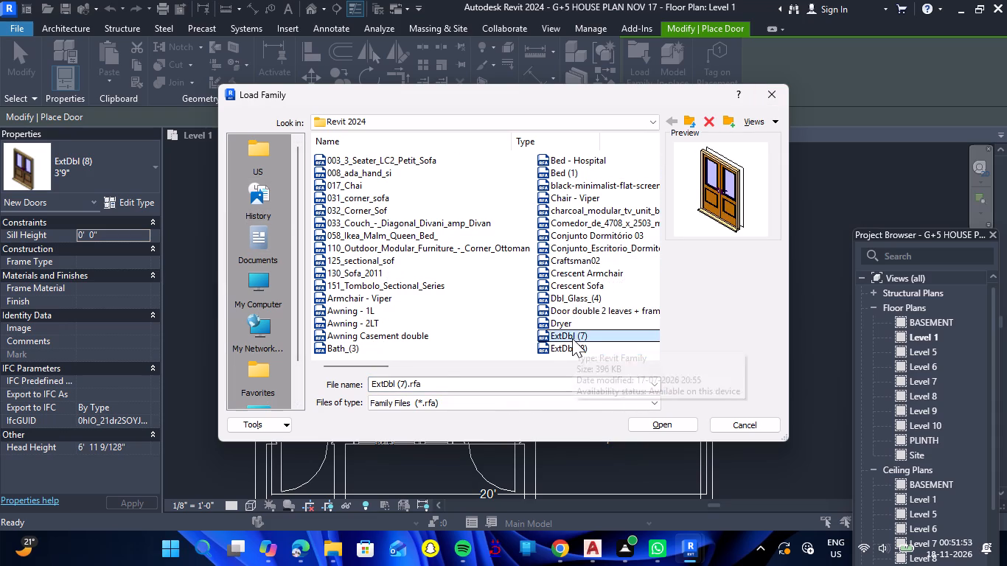
Load the ExtDbl (7) door family from the Revit 2024 folder.
{"action": "key", "text": "Down"}
{"action": "key", "text": "Down"}
{"action": "key", "text": "Up"}
{"action": "key", "text": "Up"}
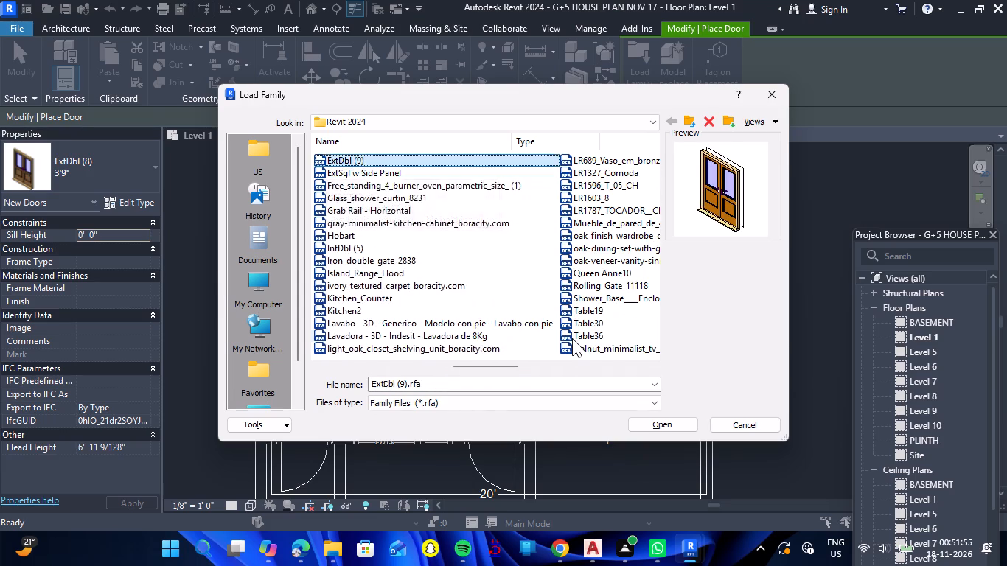
{"action": "key", "text": "Up"}
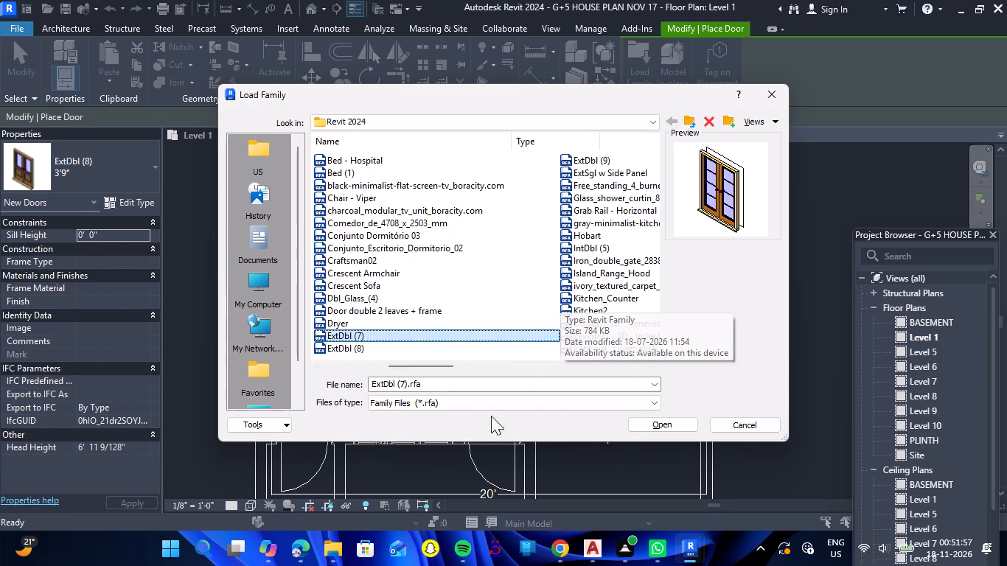
{"action": "double_click", "coordinate": [412, 338]}
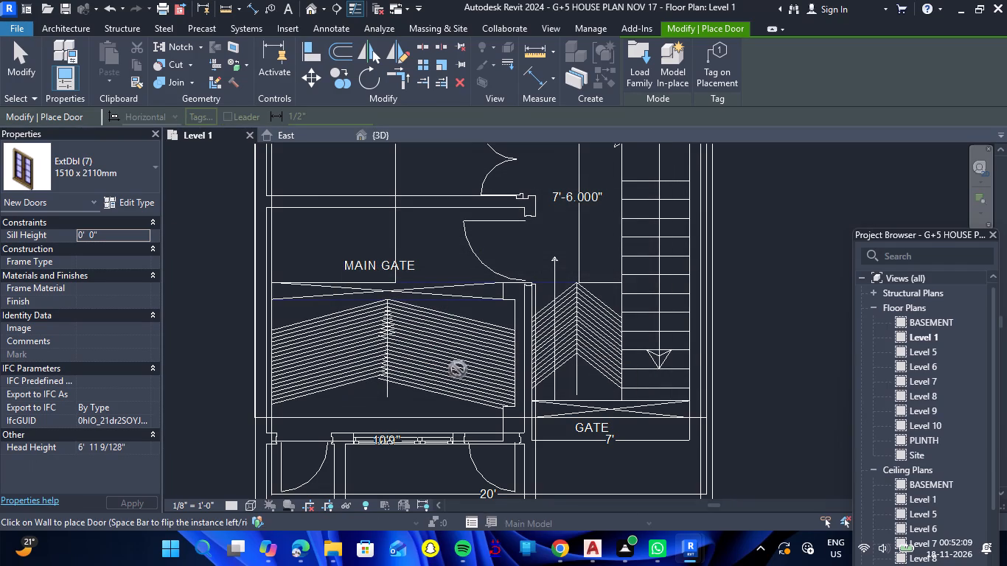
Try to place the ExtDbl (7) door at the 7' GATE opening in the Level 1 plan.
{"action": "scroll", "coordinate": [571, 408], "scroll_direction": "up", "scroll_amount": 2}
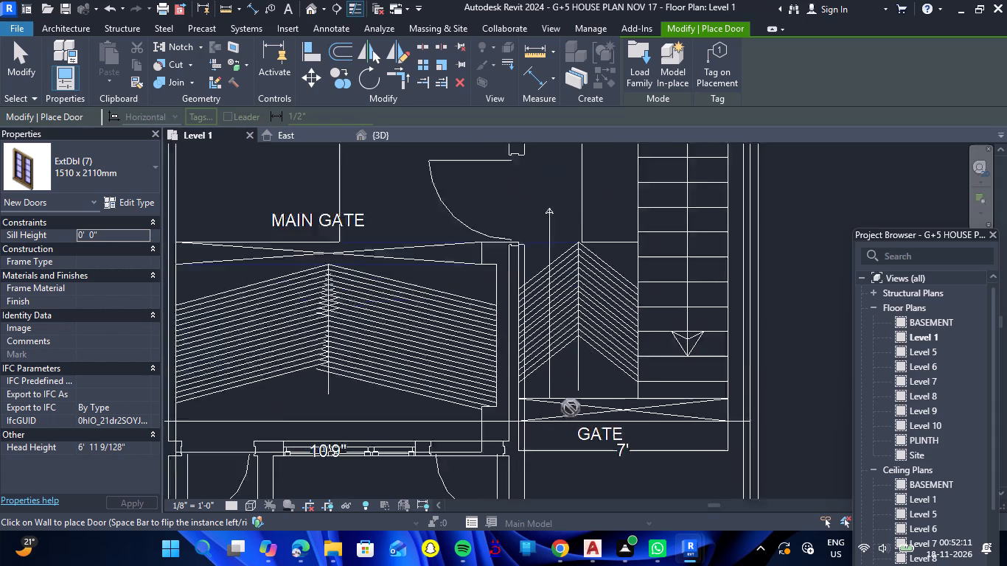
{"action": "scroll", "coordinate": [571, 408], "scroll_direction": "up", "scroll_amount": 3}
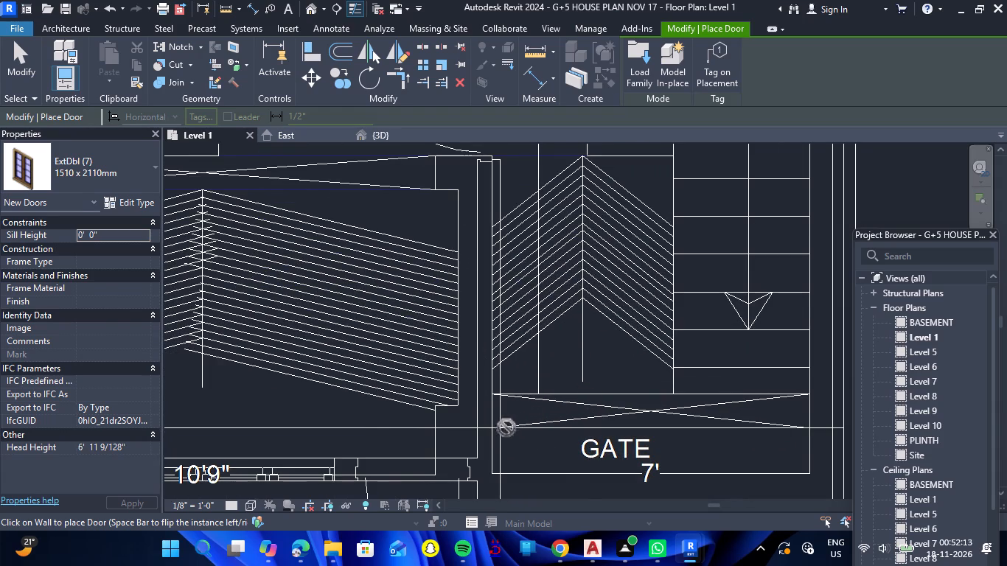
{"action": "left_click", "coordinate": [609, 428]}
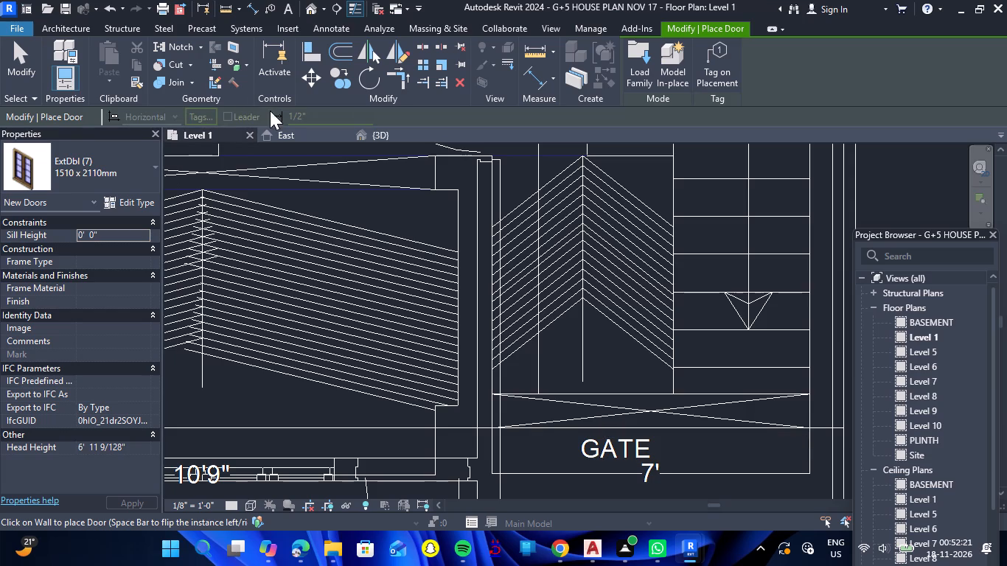
In the 3D view, place the ExtDbl (7) door in the basement front wall, about 2'-6" from the end beside the open bay.
{"action": "left_click", "coordinate": [381, 133]}
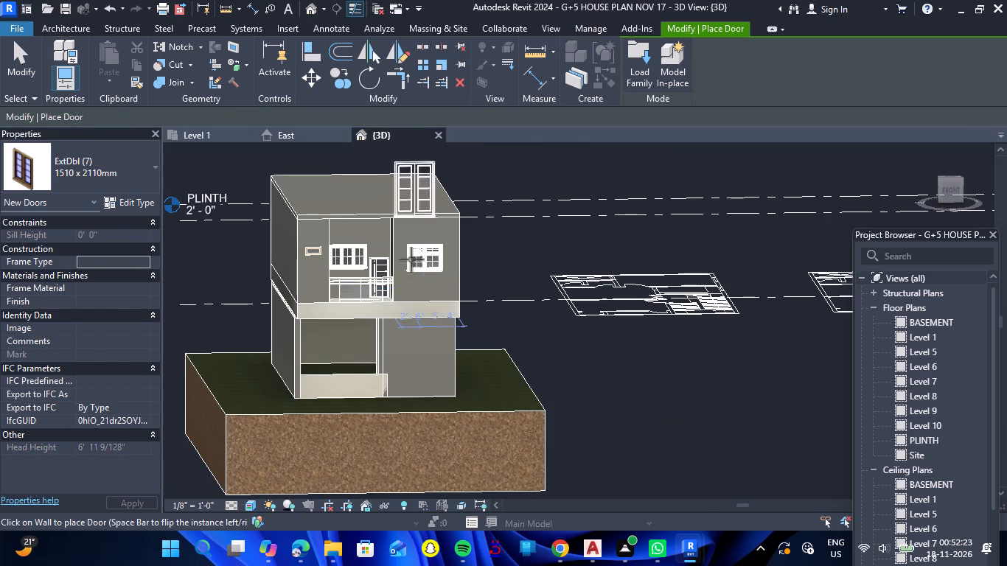
{"action": "scroll", "coordinate": [414, 355], "scroll_direction": "up", "scroll_amount": 6}
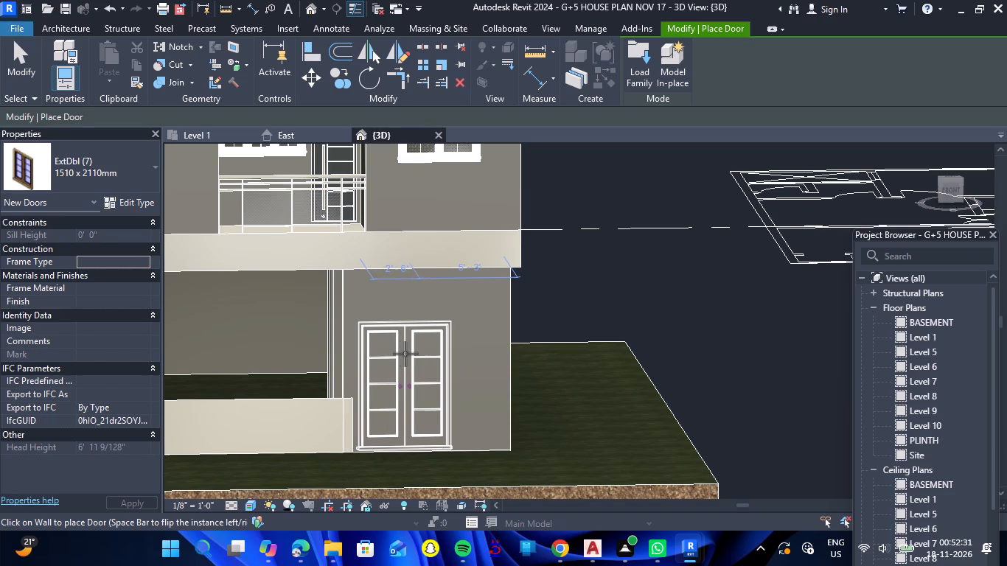
{"action": "left_click", "coordinate": [405, 354]}
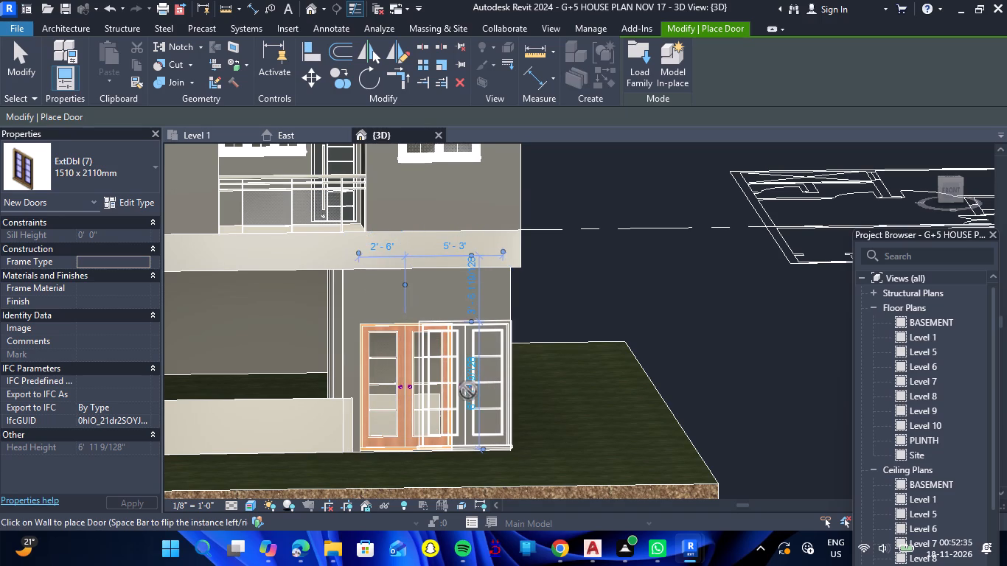
{"action": "key", "text": "Escape"}
{"action": "key", "text": "Escape"}
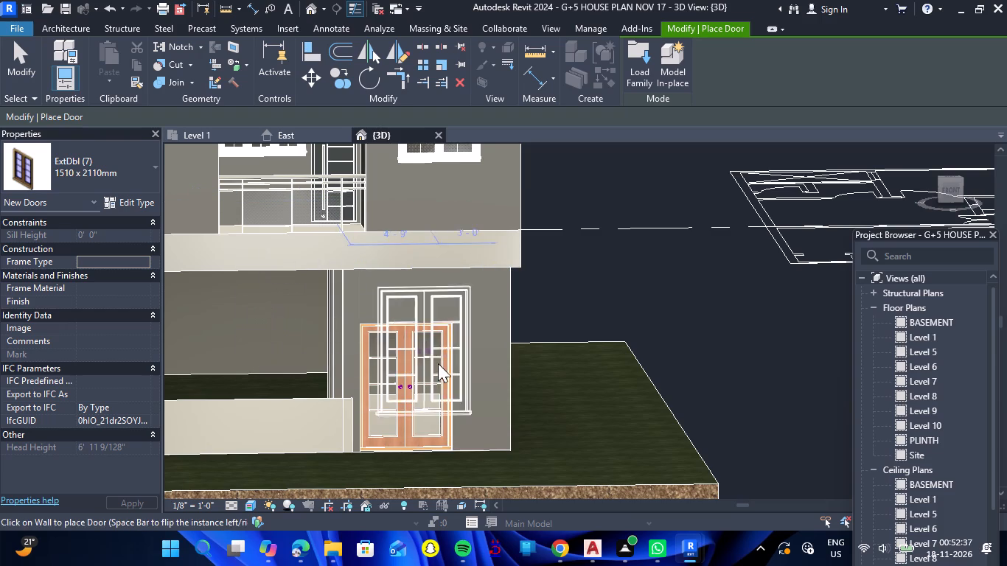
Set the Width type parameter of the basement front door to 7'.
{"action": "left_click", "coordinate": [419, 330]}
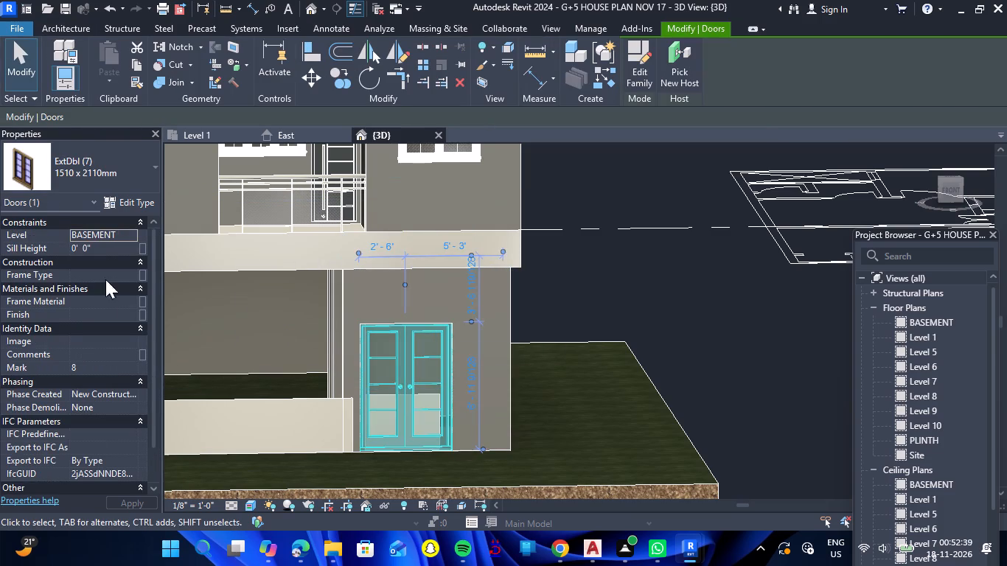
{"action": "left_click", "coordinate": [131, 208]}
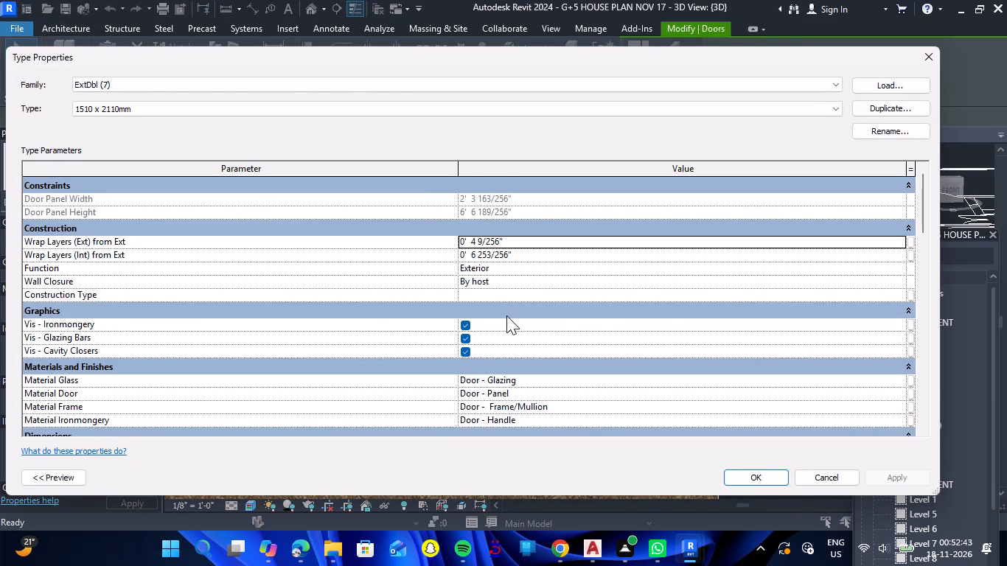
{"action": "scroll", "coordinate": [508, 316], "scroll_direction": "down", "scroll_amount": 10}
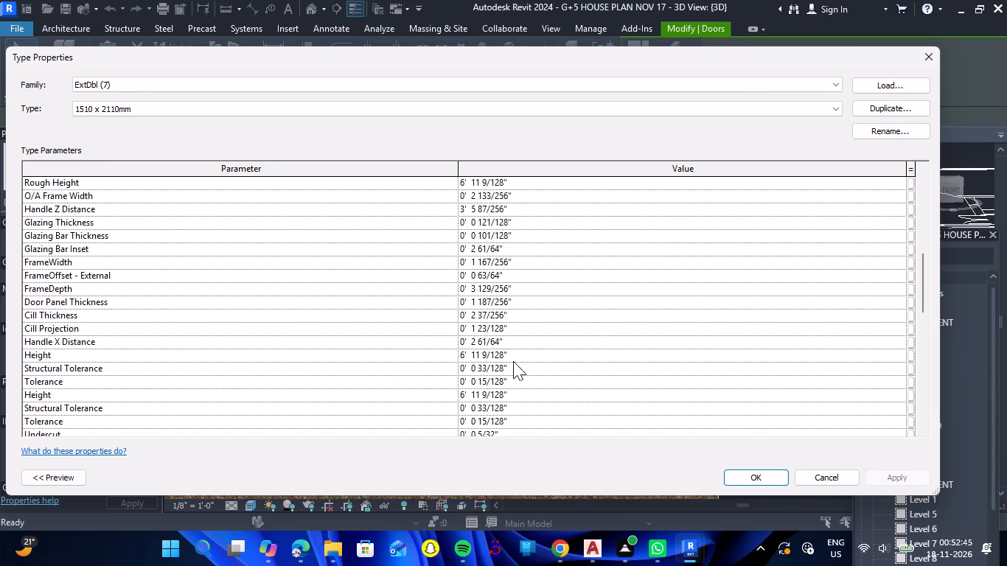
{"action": "scroll", "coordinate": [520, 377], "scroll_direction": "down", "scroll_amount": 2}
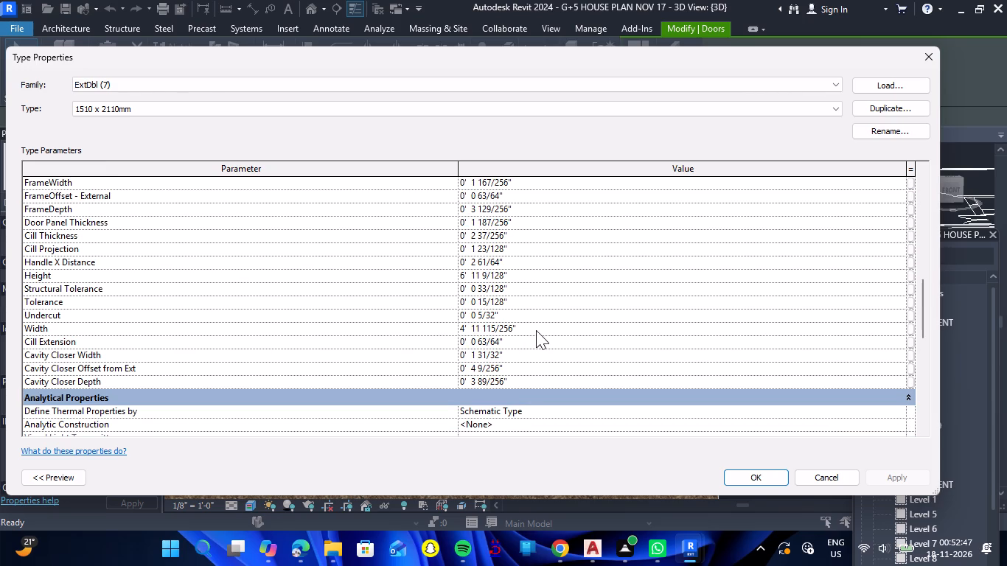
{"action": "left_click", "coordinate": [536, 330]}
{"action": "type", "text": "7'"}
{"action": "key", "text": "Return"}
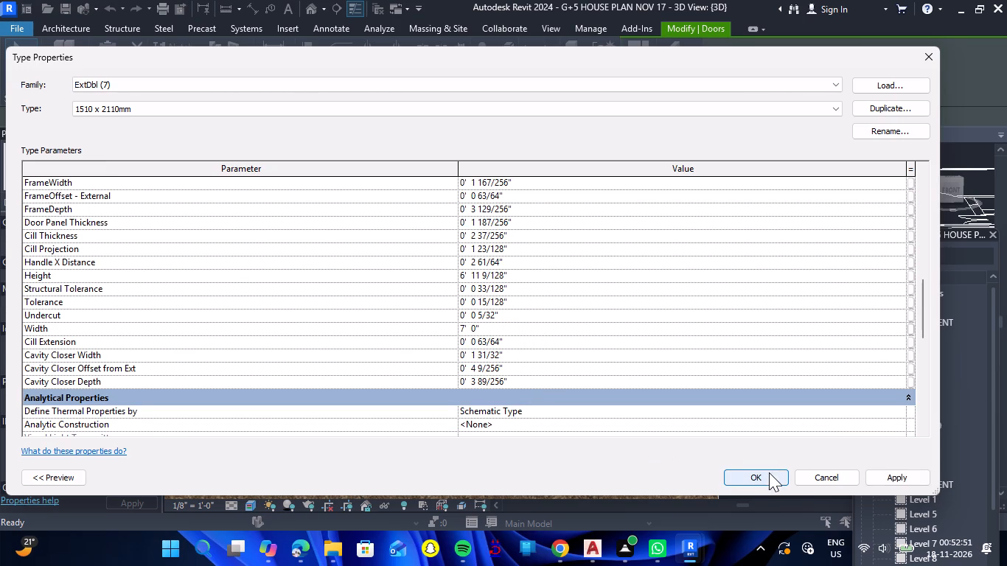
{"action": "left_click", "coordinate": [769, 472]}
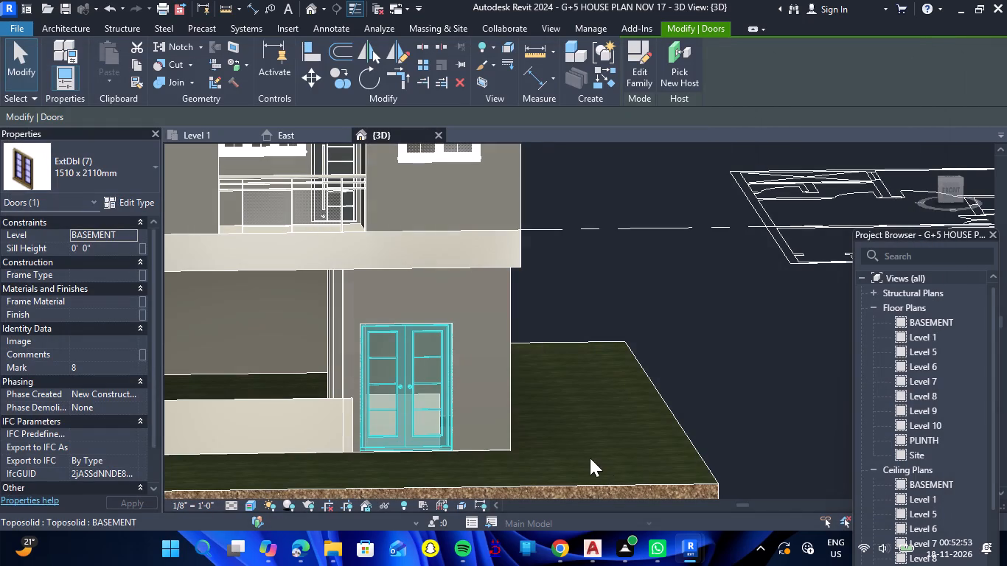
Nudge the basement front door toward the outer corner until its centre is about 3'-9" and 4'-0" from the wall ends.
{"action": "key", "text": "Right"}
{"action": "key", "text": "Right"}
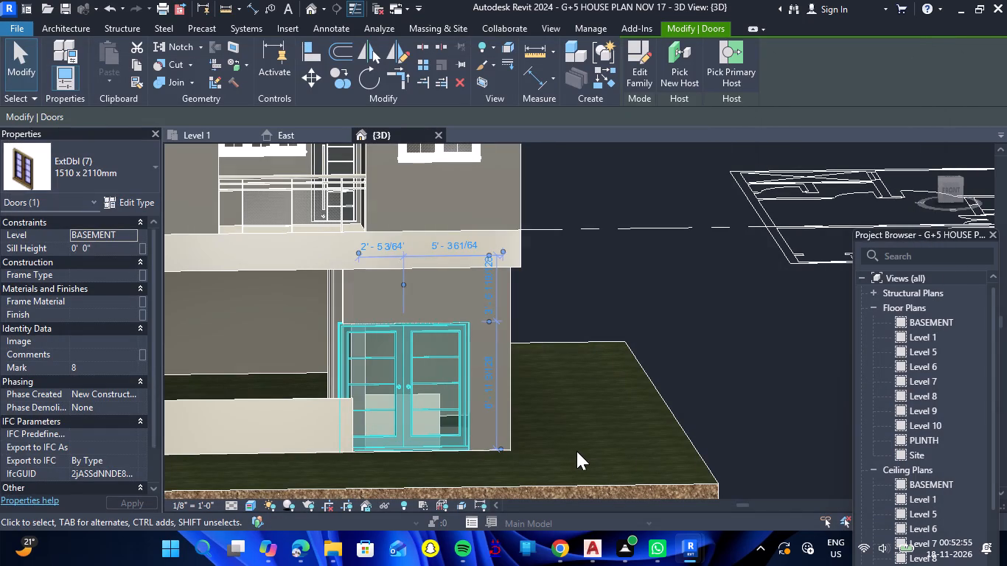
{"action": "key", "text": "Right"}
{"action": "key", "text": "Right"}
{"action": "key", "text": "Right"}
{"action": "key", "text": "Right"}
{"action": "key", "text": "Right"}
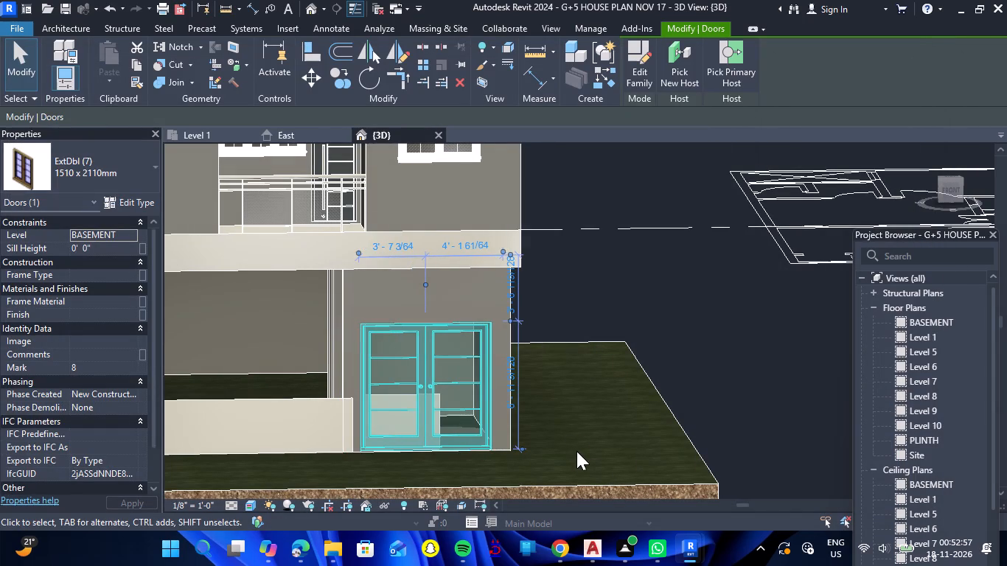
{"action": "key", "text": "Right"}
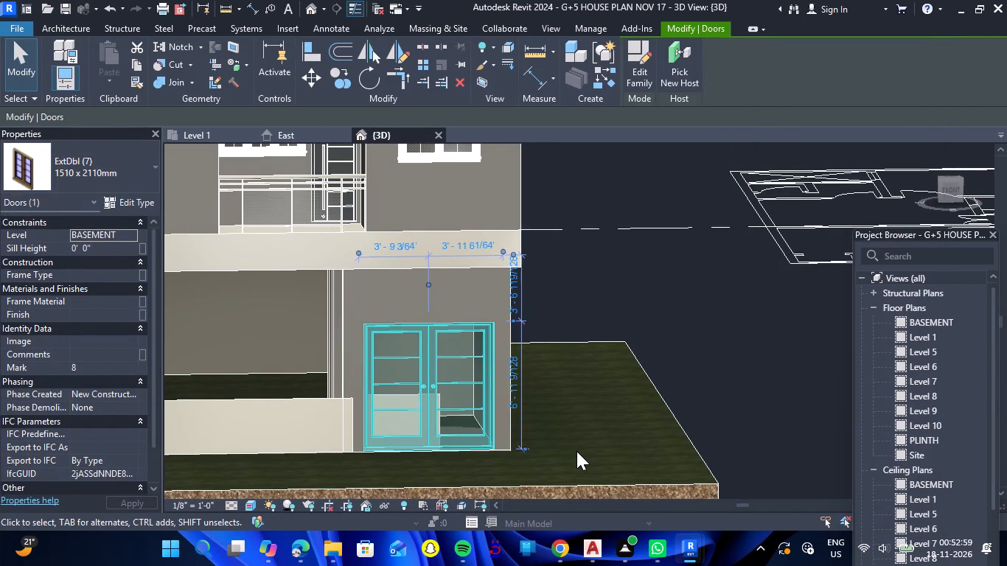
{"action": "left_click", "coordinate": [576, 451]}
Set the BASEMENT toposolid's height offset from its level to 3'.
{"action": "scroll", "coordinate": [546, 382], "scroll_direction": "down", "scroll_amount": 5}
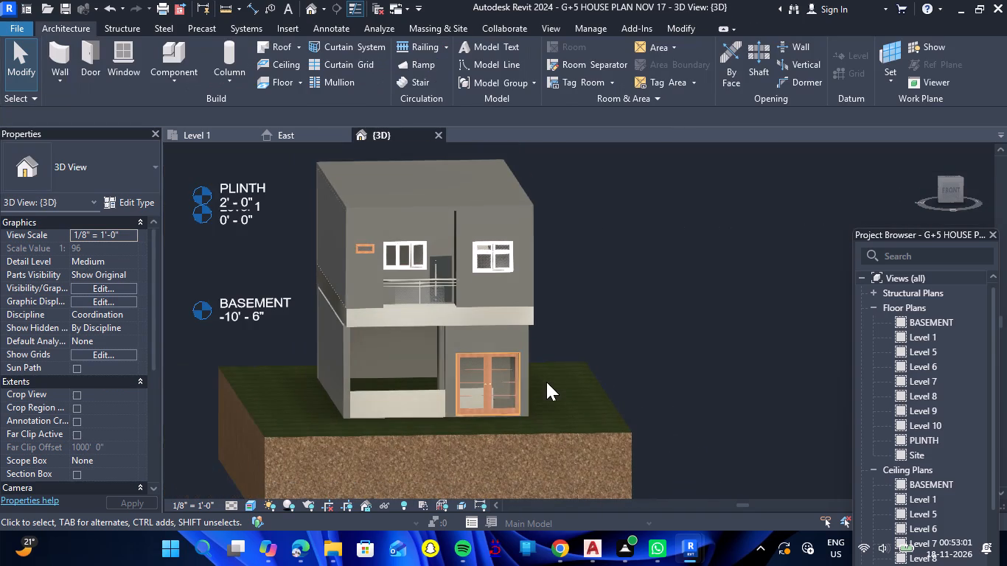
{"action": "left_click", "coordinate": [445, 436]}
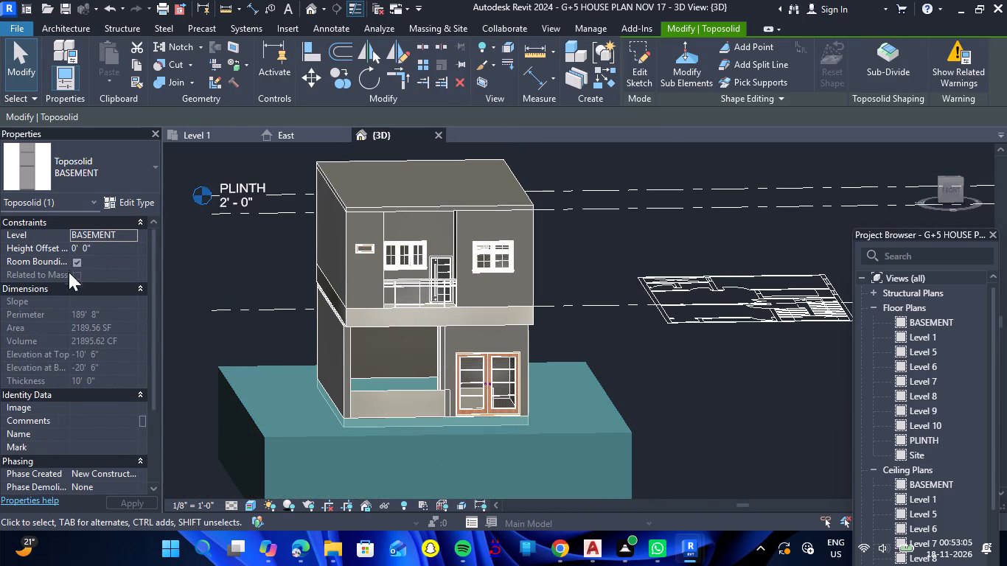
{"action": "left_click", "coordinate": [106, 250]}
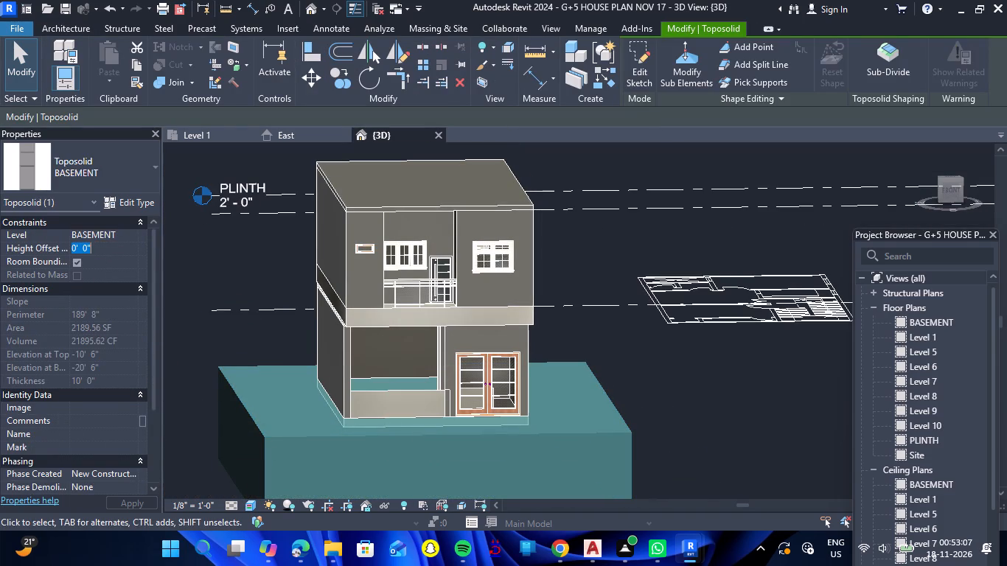
{"action": "type", "text": "3'"}
{"action": "key", "text": "Return"}
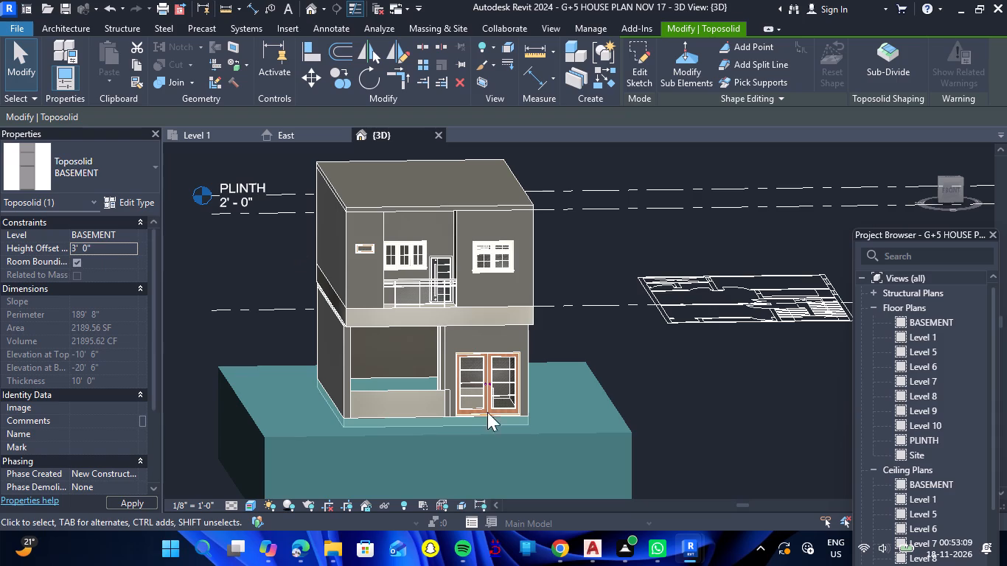
{"action": "left_click", "coordinate": [661, 420]}
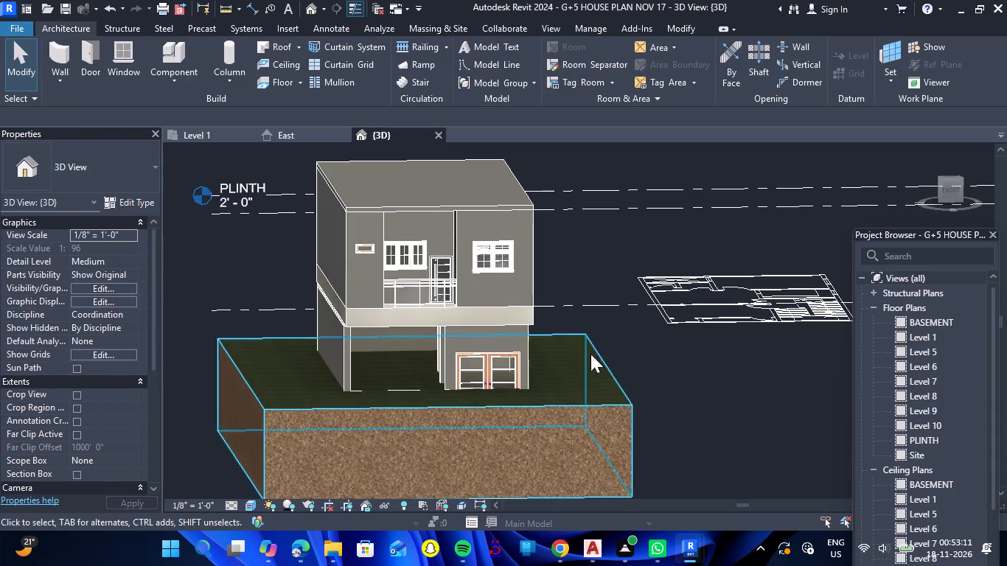
Set the sill height of the basement front double door to 3'.
{"action": "scroll", "coordinate": [529, 352], "scroll_direction": "up", "scroll_amount": 4}
{"action": "left_click", "coordinate": [453, 357]}
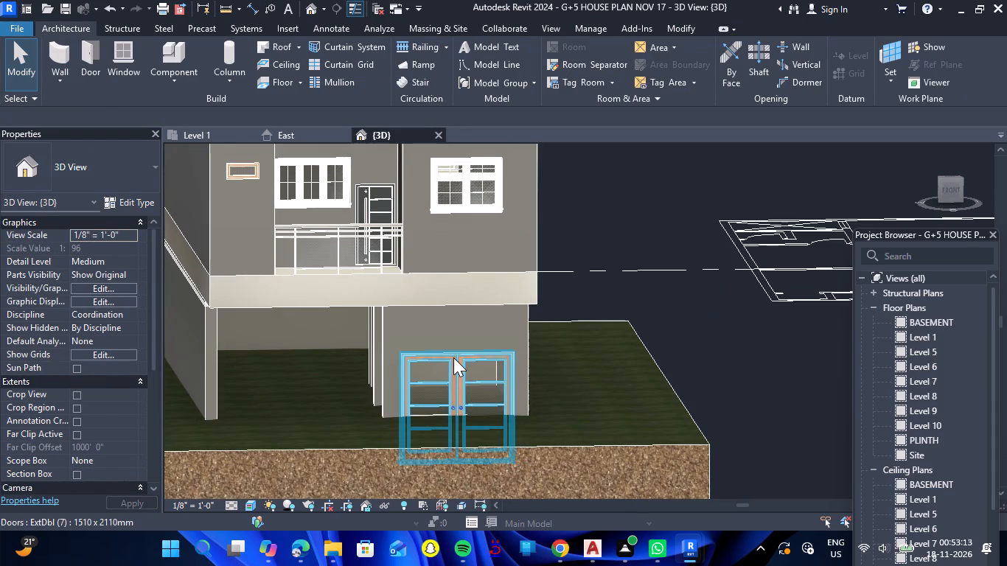
{"action": "left_click", "coordinate": [100, 254]}
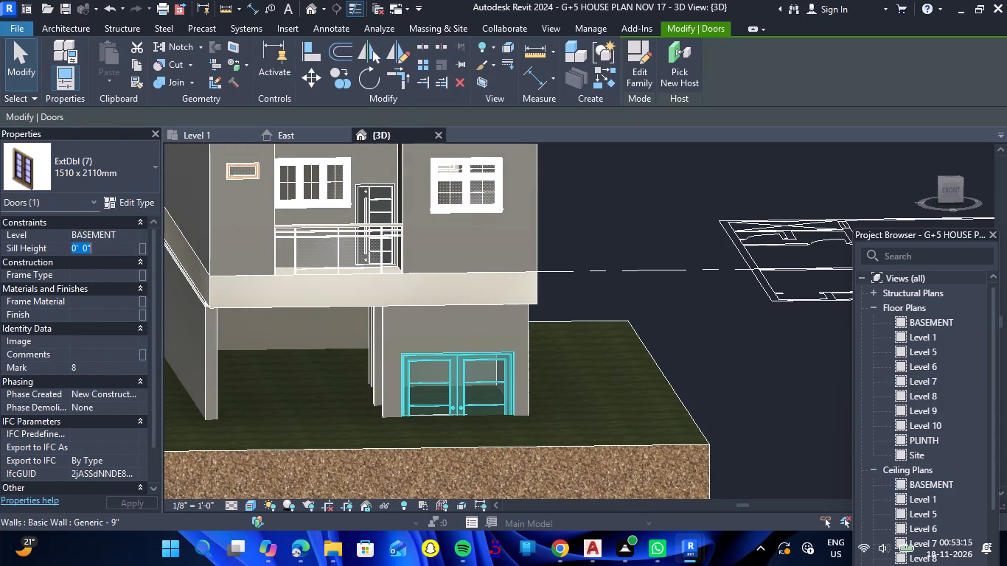
{"action": "type", "text": "3'"}
{"action": "key", "text": "Return"}
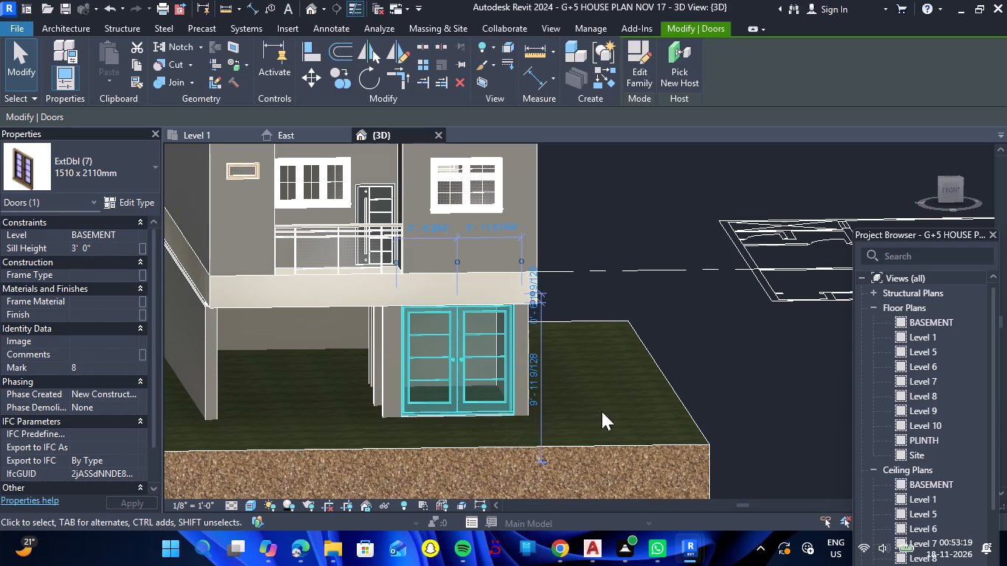
{"action": "left_click", "coordinate": [731, 409]}
Examine the house front in the 3D view, checking the double door and the open basement bay beside it.
{"action": "scroll", "coordinate": [468, 346], "scroll_direction": "up", "scroll_amount": 4}
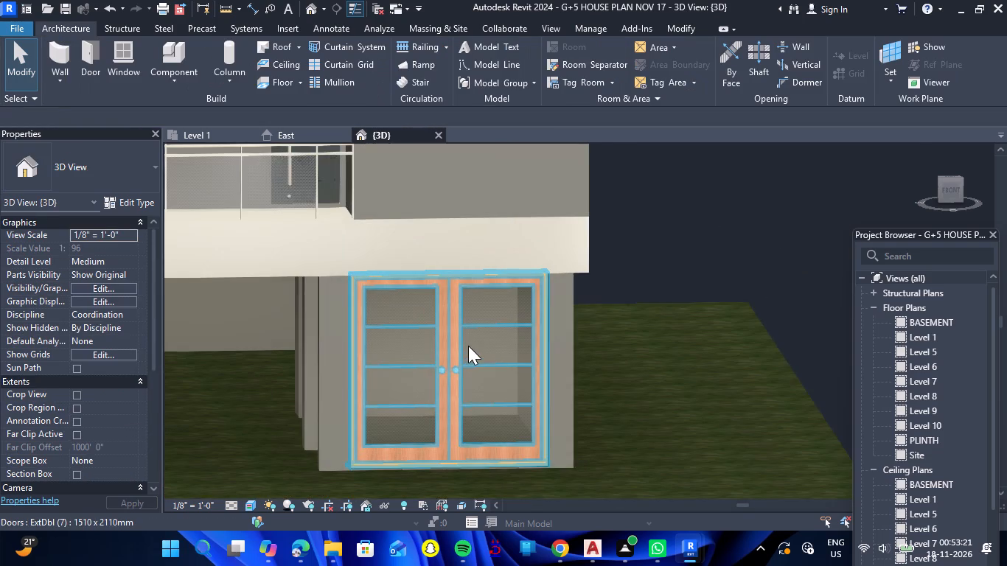
{"action": "scroll", "coordinate": [471, 353], "scroll_direction": "down", "scroll_amount": 7}
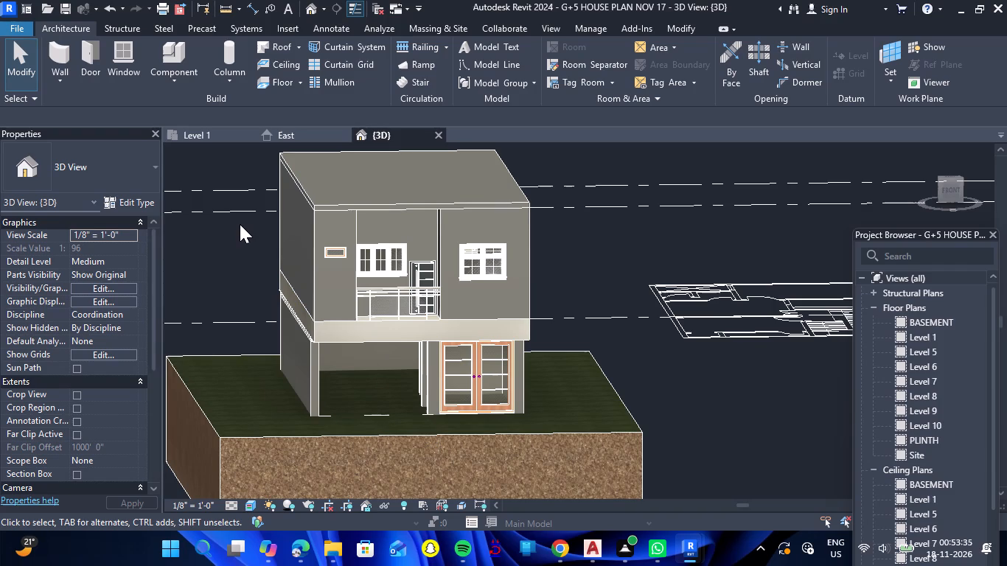
{"action": "scroll", "coordinate": [321, 285], "scroll_direction": "down", "scroll_amount": 2}
{"action": "scroll", "coordinate": [334, 368], "scroll_direction": "up", "scroll_amount": 2}
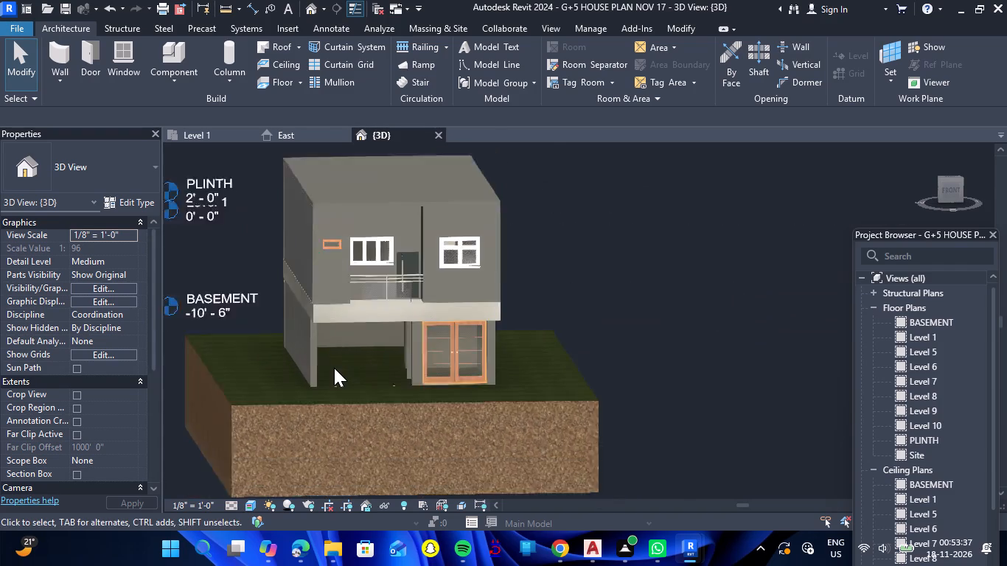
{"action": "scroll", "coordinate": [334, 368], "scroll_direction": "up", "scroll_amount": 2}
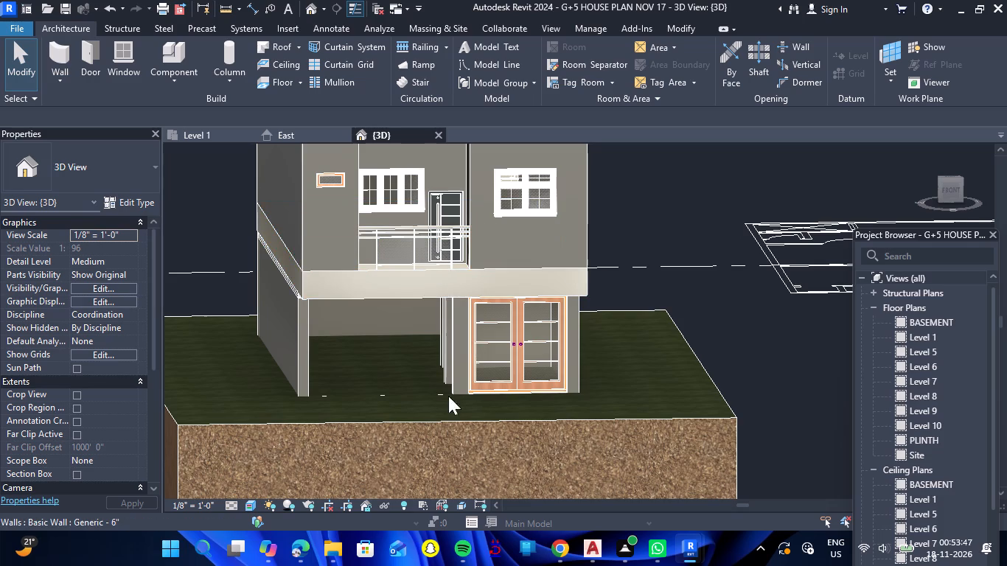
{"action": "scroll", "coordinate": [377, 401], "scroll_direction": "up", "scroll_amount": 3}
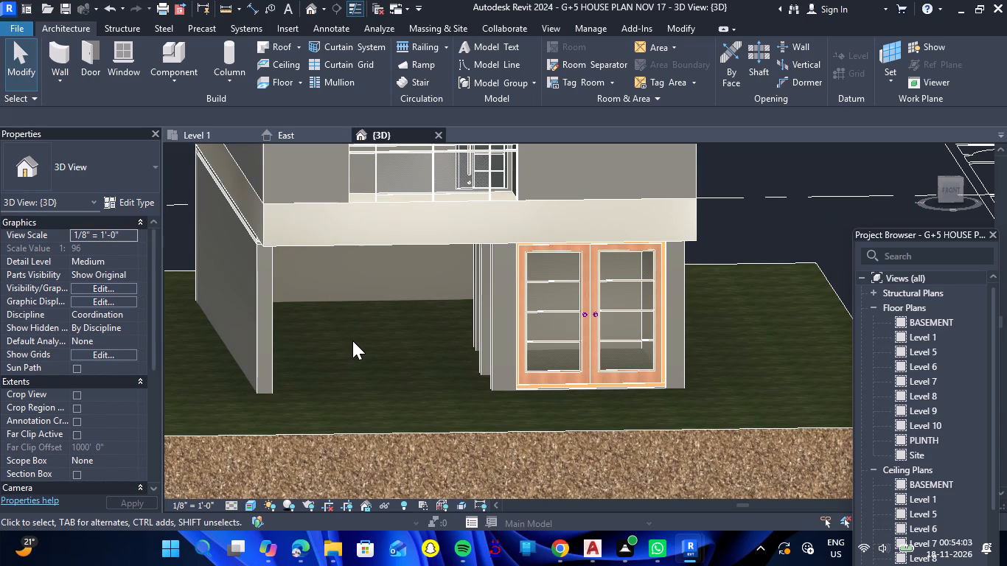
{"action": "scroll", "coordinate": [380, 339], "scroll_direction": "down", "scroll_amount": 1}
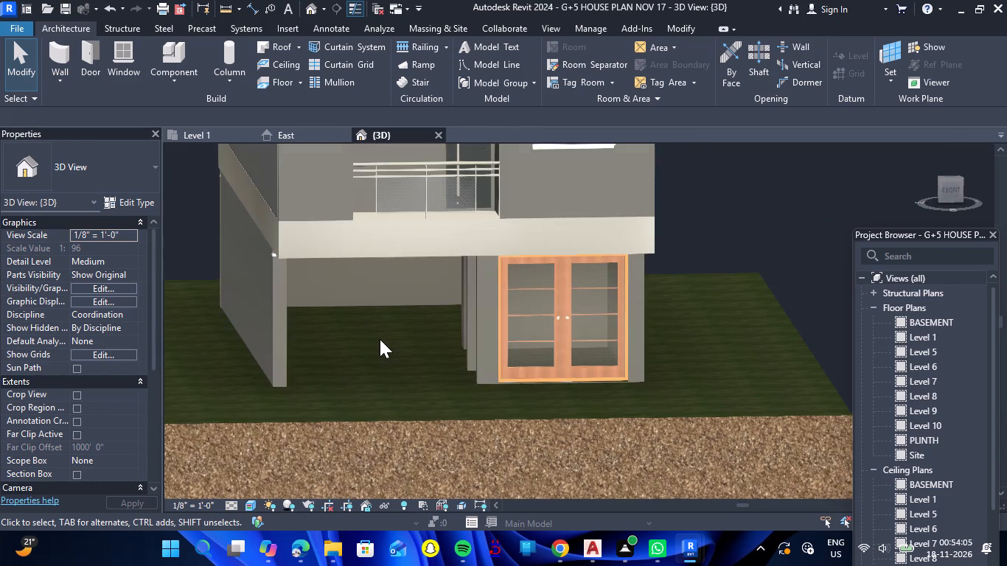
{"action": "scroll", "coordinate": [390, 340], "scroll_direction": "down", "scroll_amount": 3}
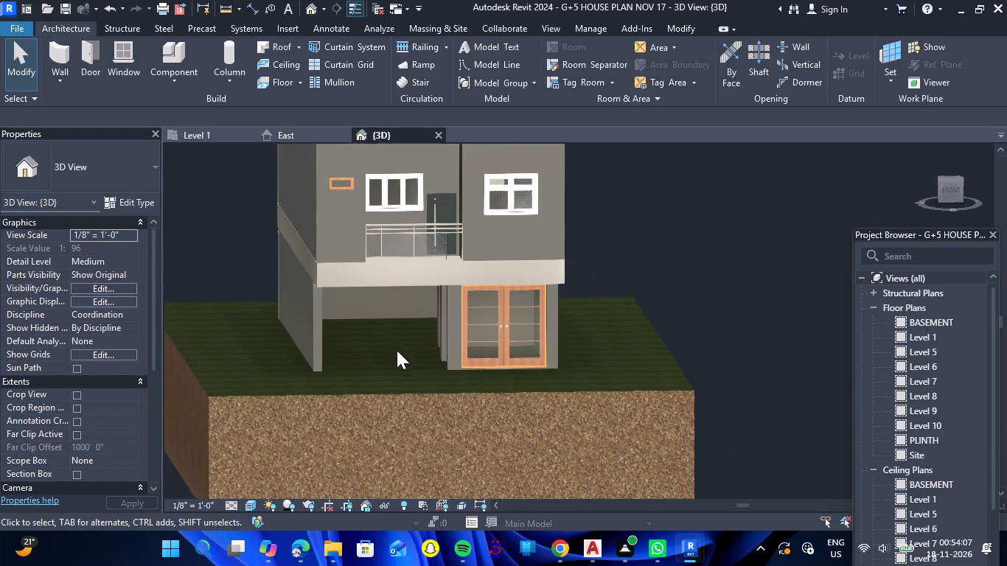
Set the Level 1 floor plan's visual style to Hidden Line.
{"action": "left_click", "coordinate": [209, 142]}
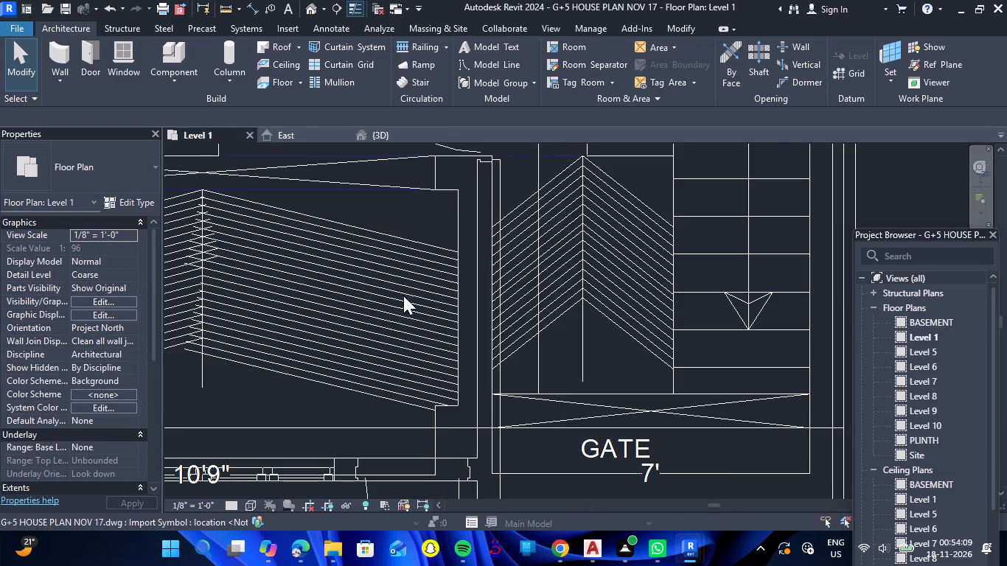
{"action": "scroll", "coordinate": [408, 305], "scroll_direction": "down", "scroll_amount": 16}
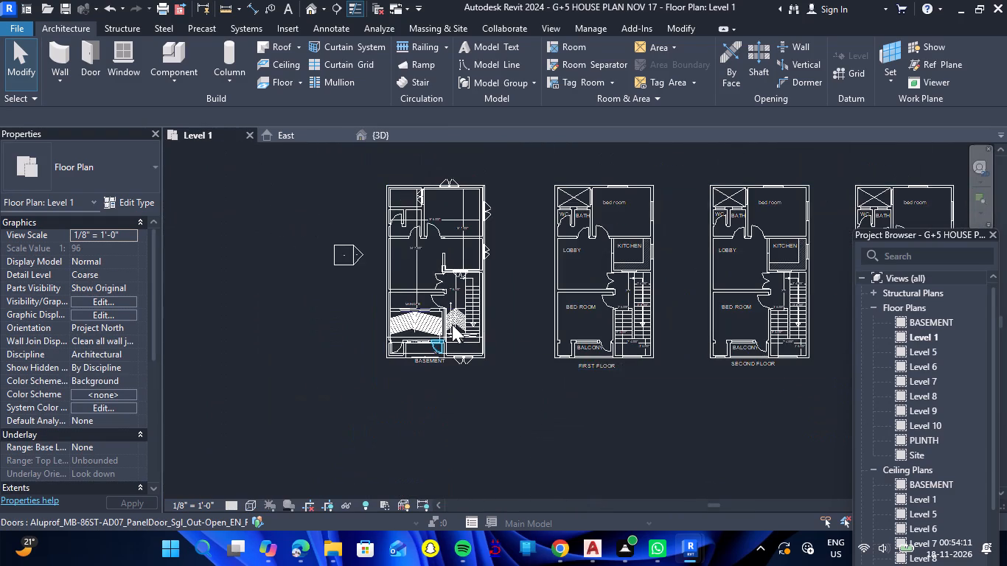
{"action": "scroll", "coordinate": [452, 324], "scroll_direction": "down", "scroll_amount": 2}
{"action": "scroll", "coordinate": [428, 297], "scroll_direction": "up", "scroll_amount": 2}
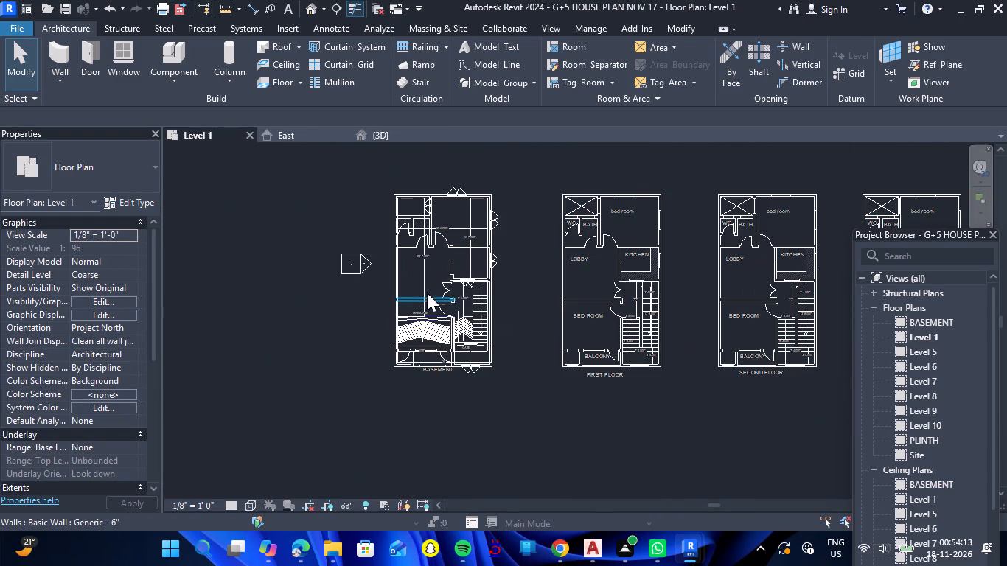
{"action": "scroll", "coordinate": [427, 252], "scroll_direction": "up", "scroll_amount": 3}
{"action": "left_click", "coordinate": [254, 501]}
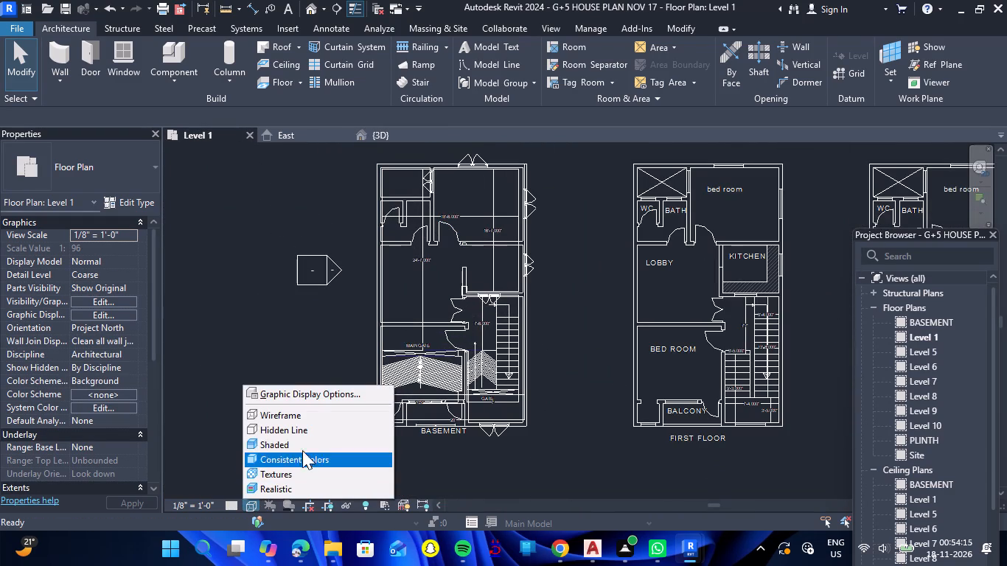
{"action": "left_click", "coordinate": [310, 433]}
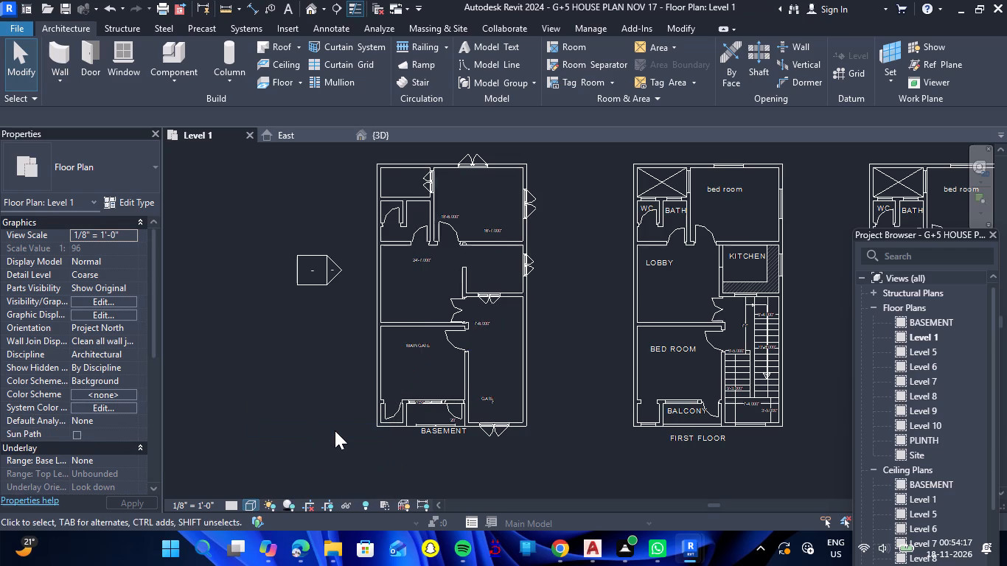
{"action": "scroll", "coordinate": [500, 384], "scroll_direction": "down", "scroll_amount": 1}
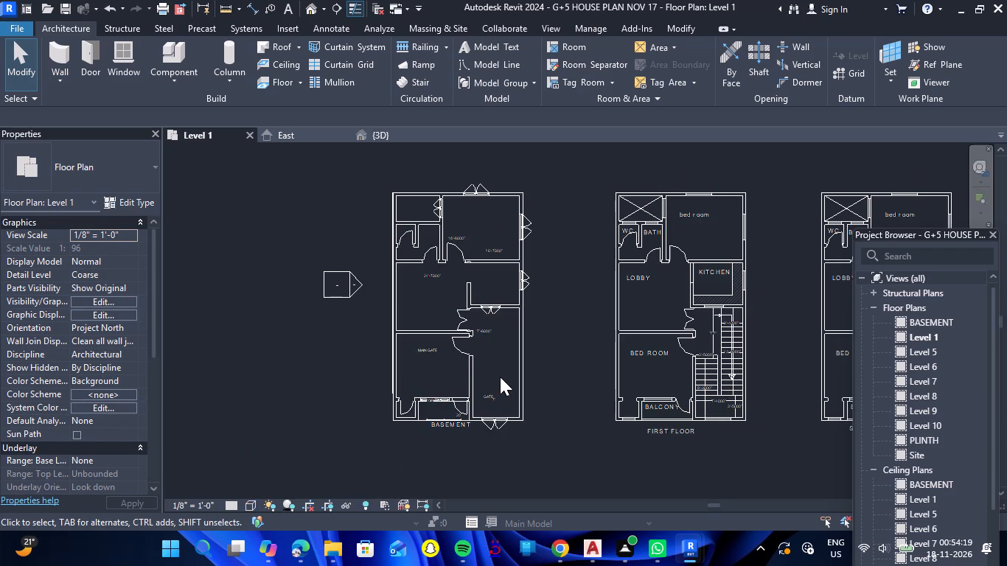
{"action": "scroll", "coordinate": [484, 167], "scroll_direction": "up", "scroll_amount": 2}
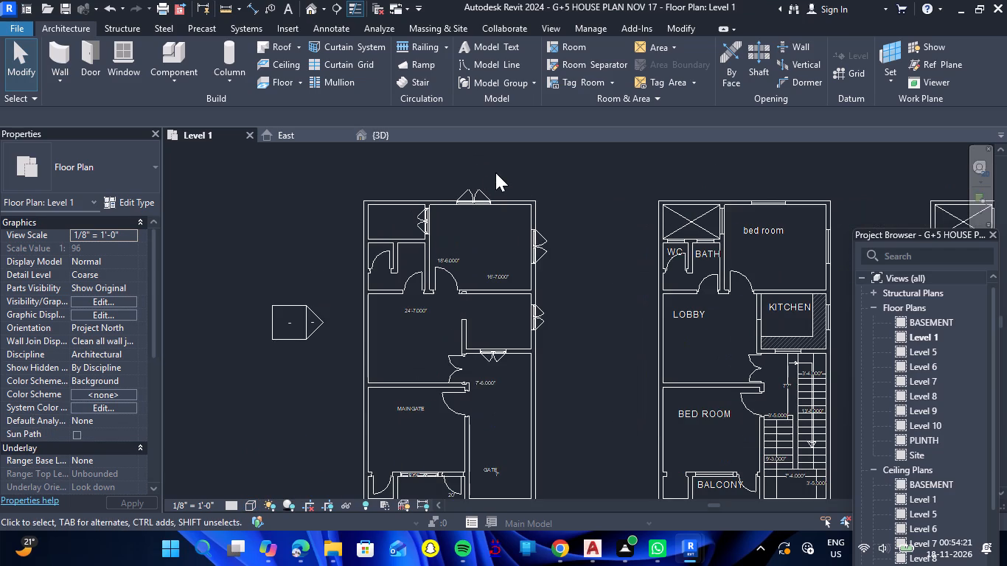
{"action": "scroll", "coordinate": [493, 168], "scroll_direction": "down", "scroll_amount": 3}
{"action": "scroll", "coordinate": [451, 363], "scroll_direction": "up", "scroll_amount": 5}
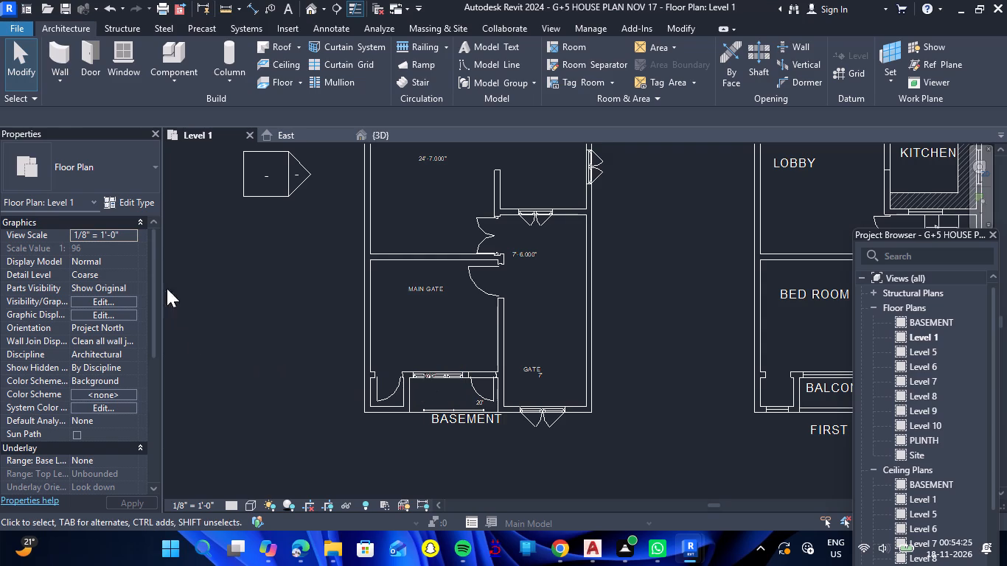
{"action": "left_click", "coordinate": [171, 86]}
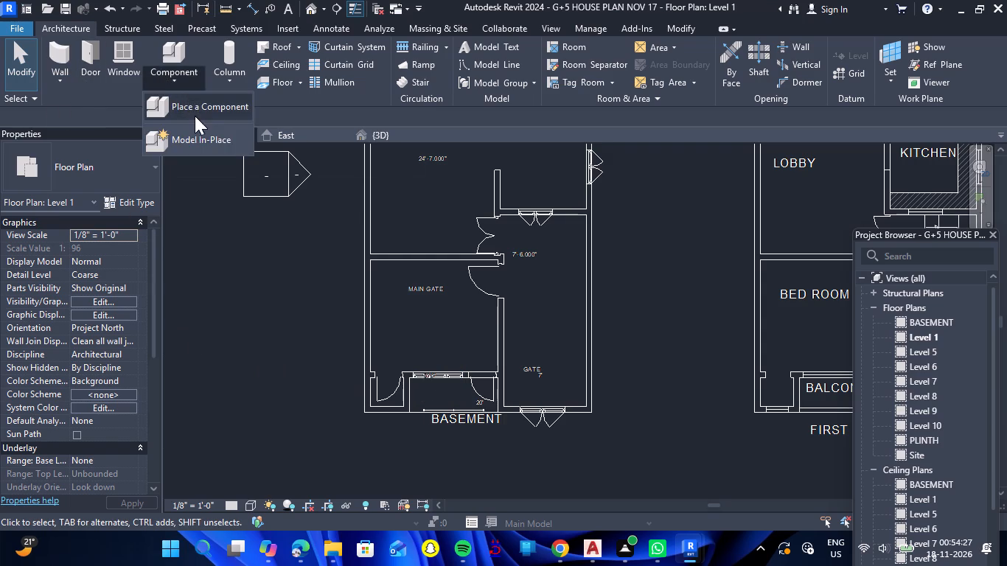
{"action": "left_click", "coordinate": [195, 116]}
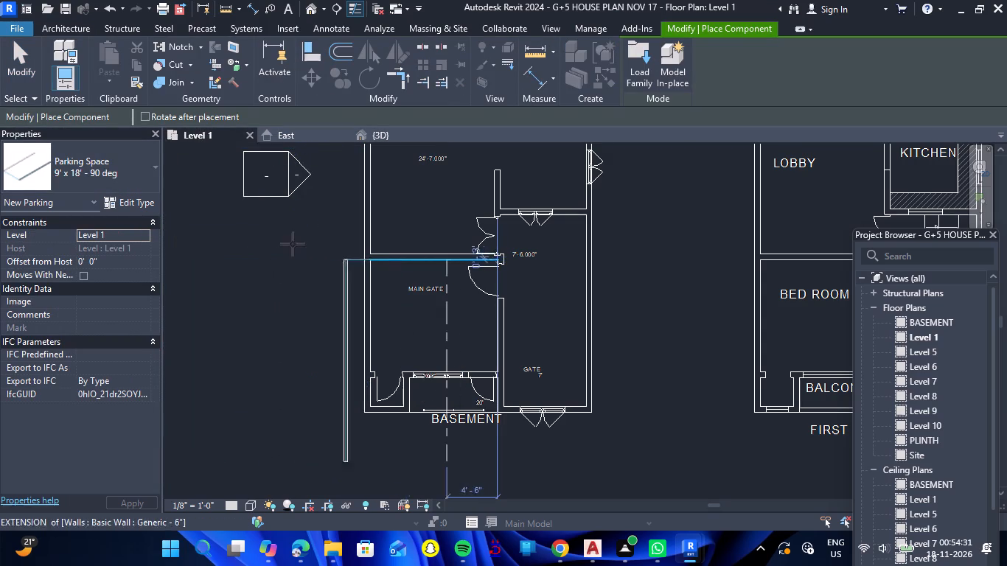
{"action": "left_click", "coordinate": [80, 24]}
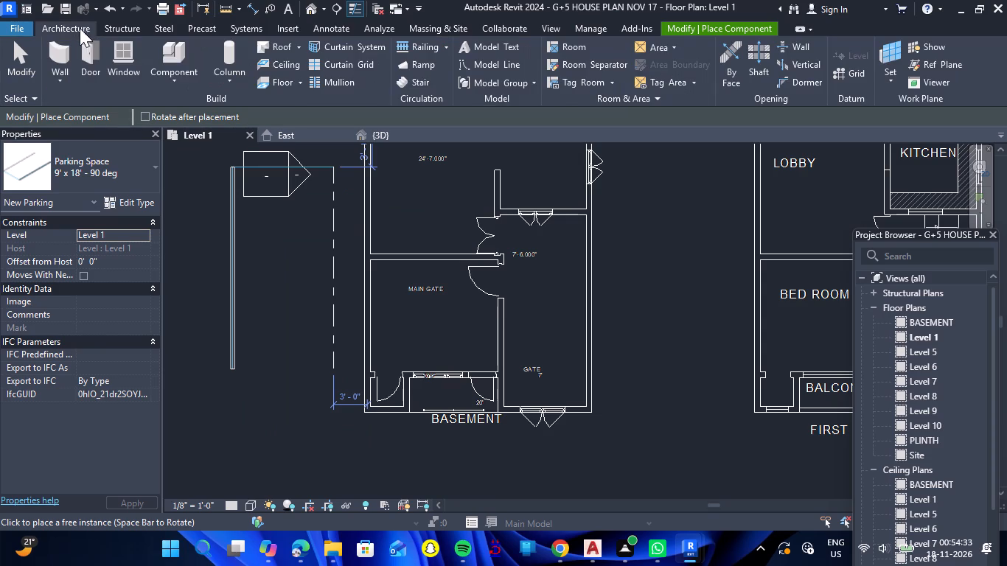
Start an in-place model in the Floors category, keeping the suggested name.
{"action": "left_click", "coordinate": [188, 88]}
{"action": "left_click", "coordinate": [185, 142]}
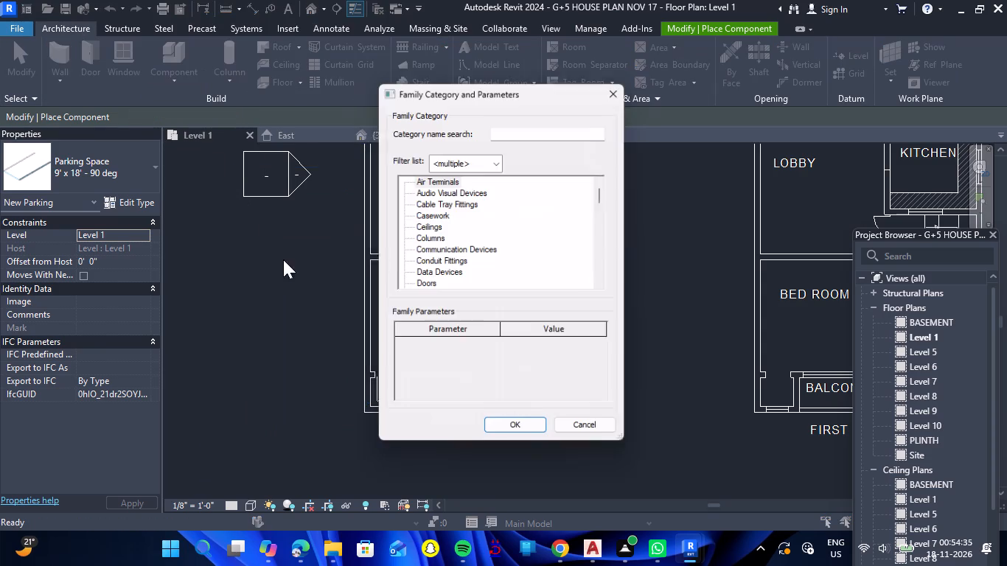
{"action": "scroll", "coordinate": [482, 254], "scroll_direction": "down", "scroll_amount": 3}
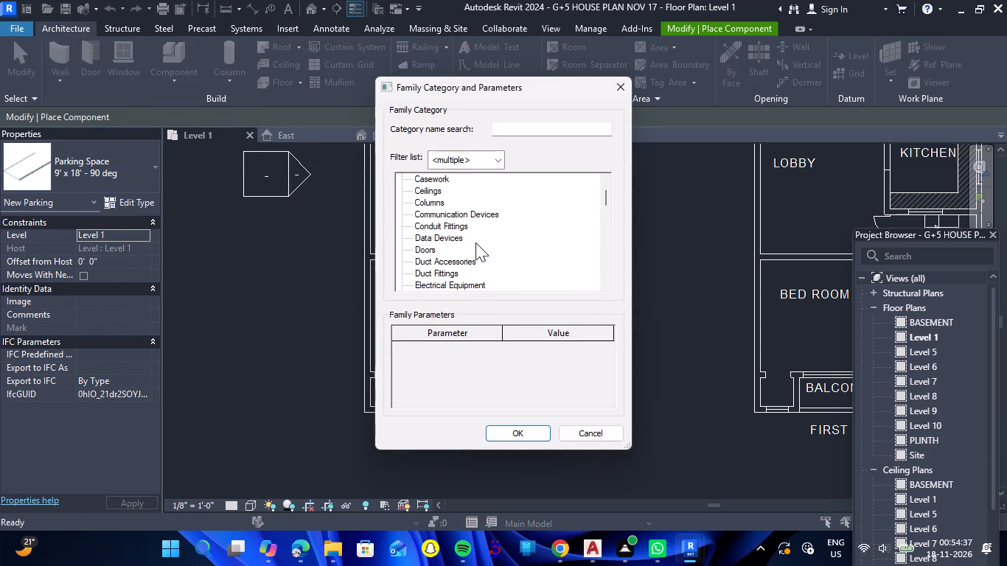
{"action": "scroll", "coordinate": [475, 242], "scroll_direction": "down", "scroll_amount": 6}
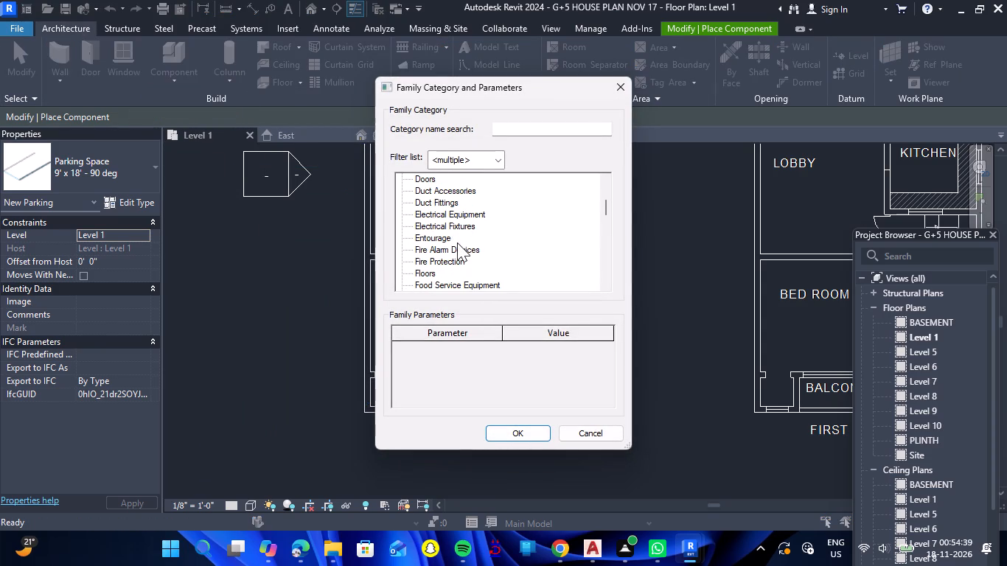
{"action": "scroll", "coordinate": [457, 245], "scroll_direction": "down", "scroll_amount": 7}
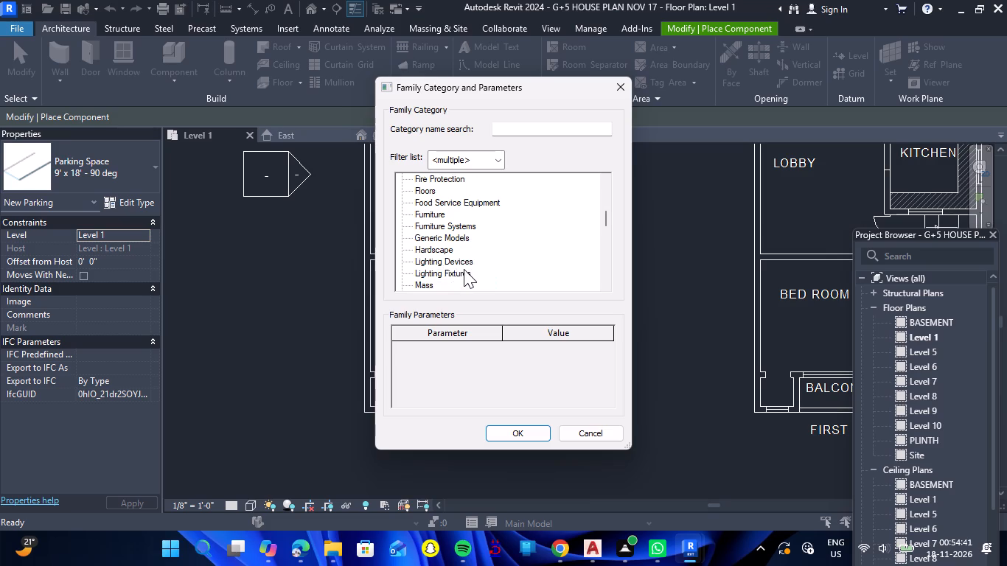
{"action": "scroll", "coordinate": [464, 269], "scroll_direction": "down", "scroll_amount": 13}
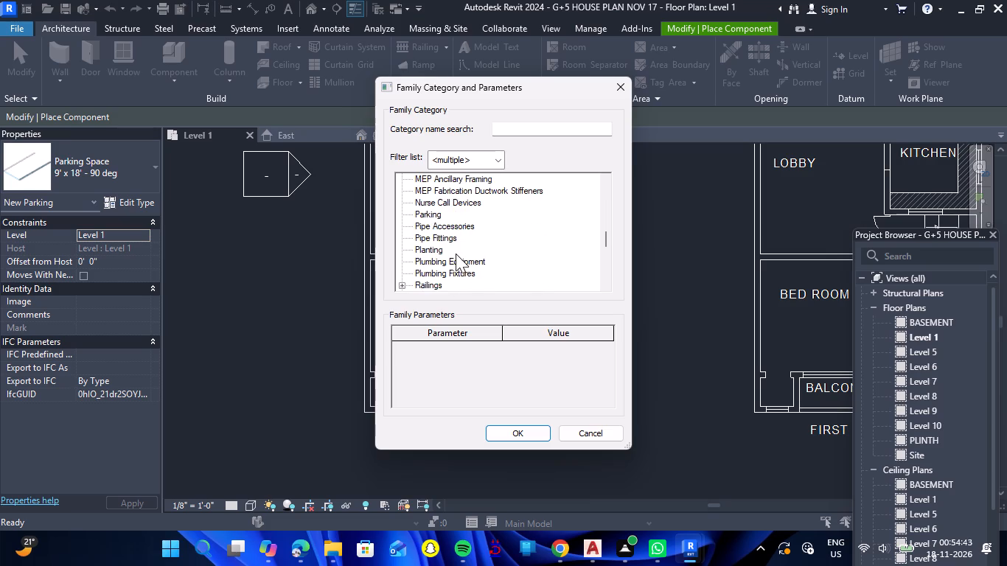
{"action": "scroll", "coordinate": [456, 253], "scroll_direction": "down", "scroll_amount": 9}
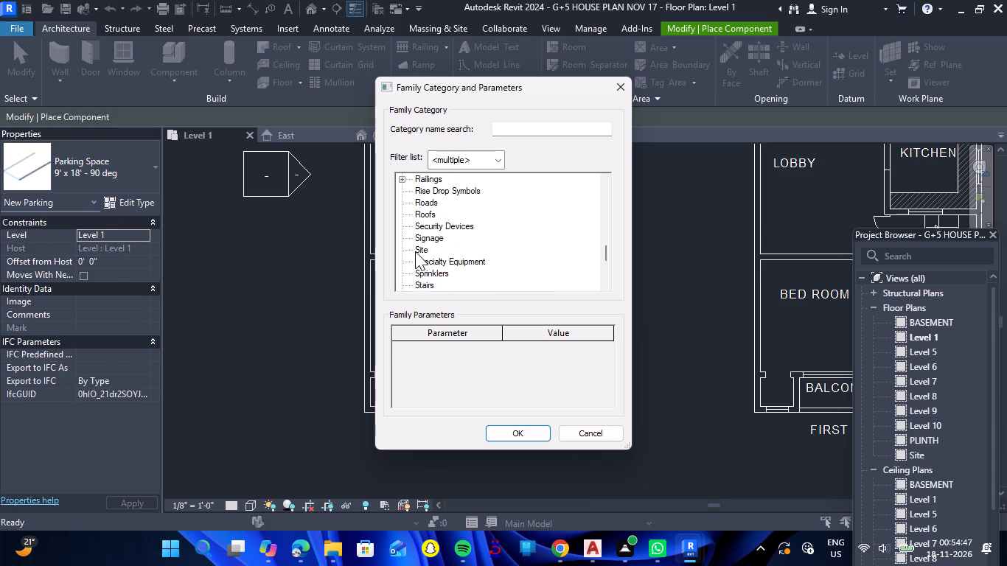
{"action": "scroll", "coordinate": [415, 251], "scroll_direction": "up", "scroll_amount": 20}
{"action": "scroll", "coordinate": [415, 251], "scroll_direction": "up", "scroll_amount": 9}
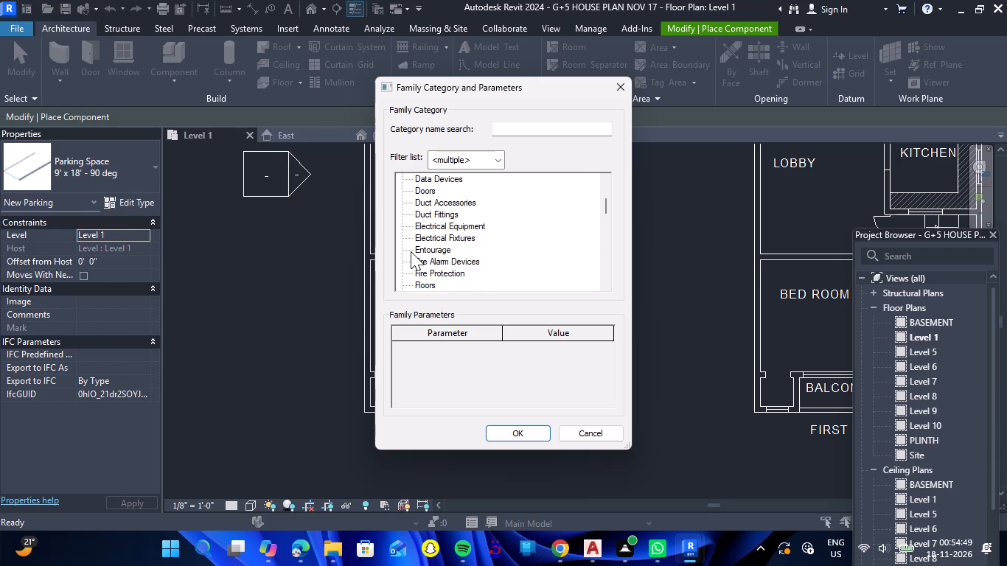
{"action": "scroll", "coordinate": [411, 251], "scroll_direction": "up", "scroll_amount": 13}
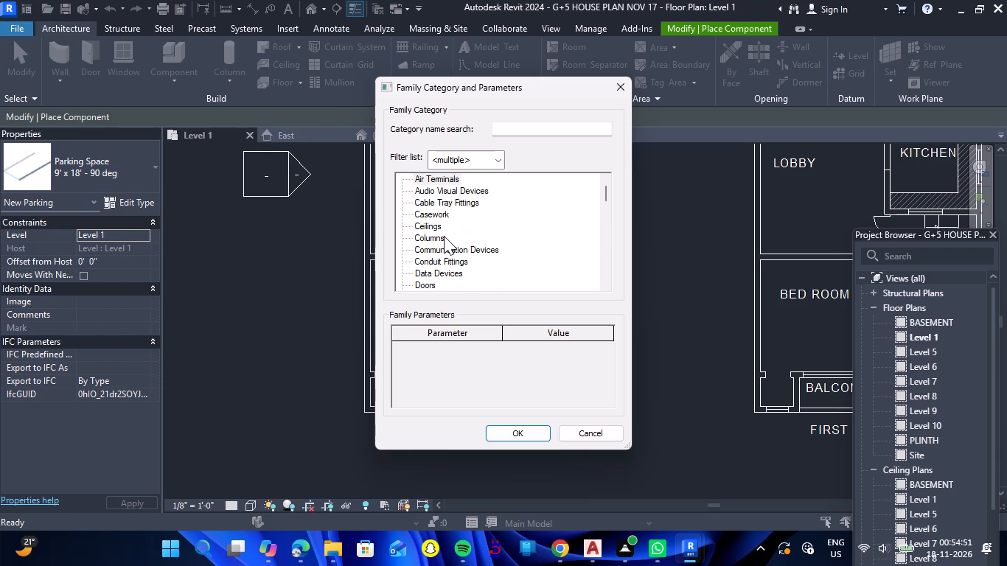
{"action": "scroll", "coordinate": [453, 245], "scroll_direction": "down", "scroll_amount": 8}
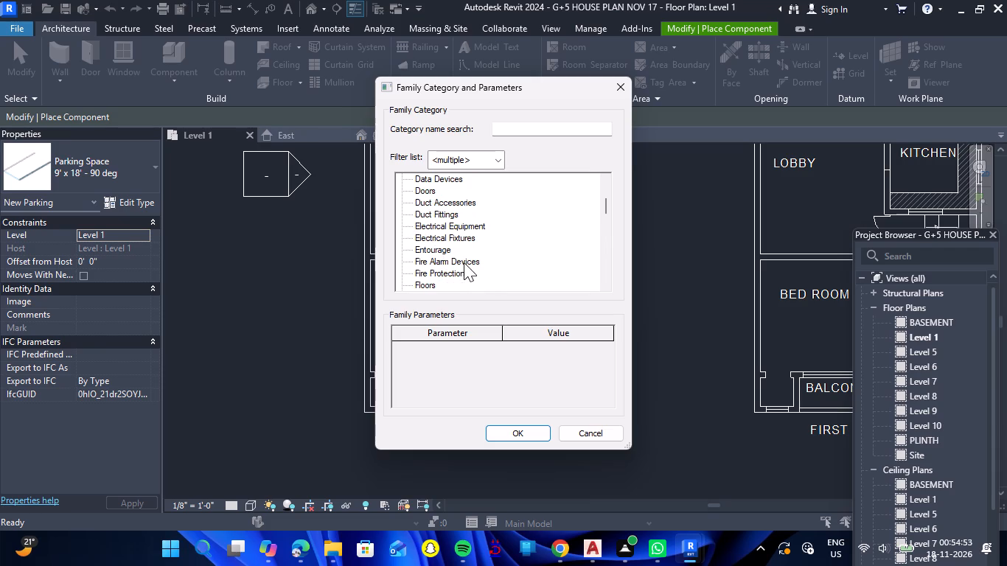
{"action": "scroll", "coordinate": [468, 251], "scroll_direction": "down", "scroll_amount": 5}
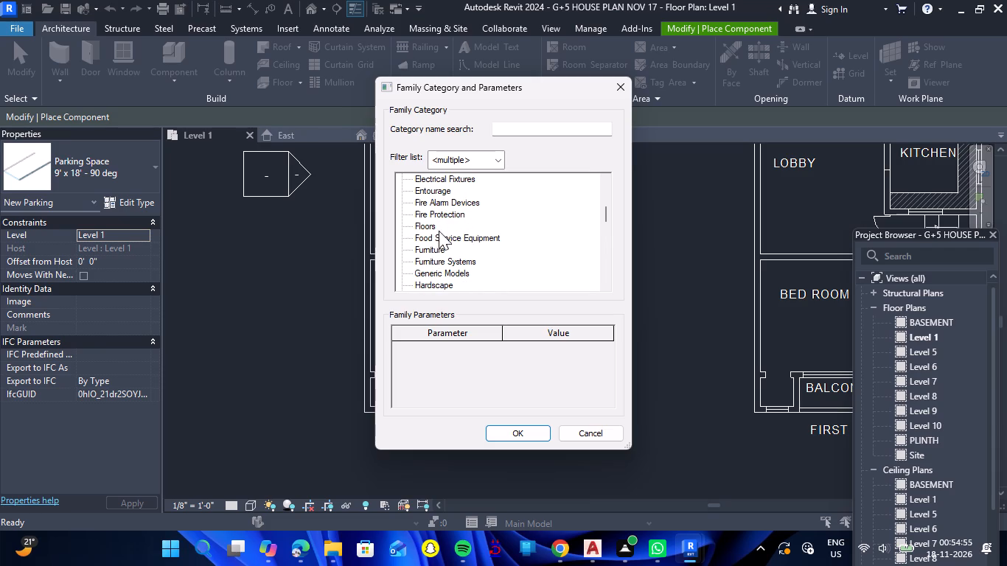
{"action": "left_click", "coordinate": [431, 233]}
{"action": "left_click", "coordinate": [431, 226]}
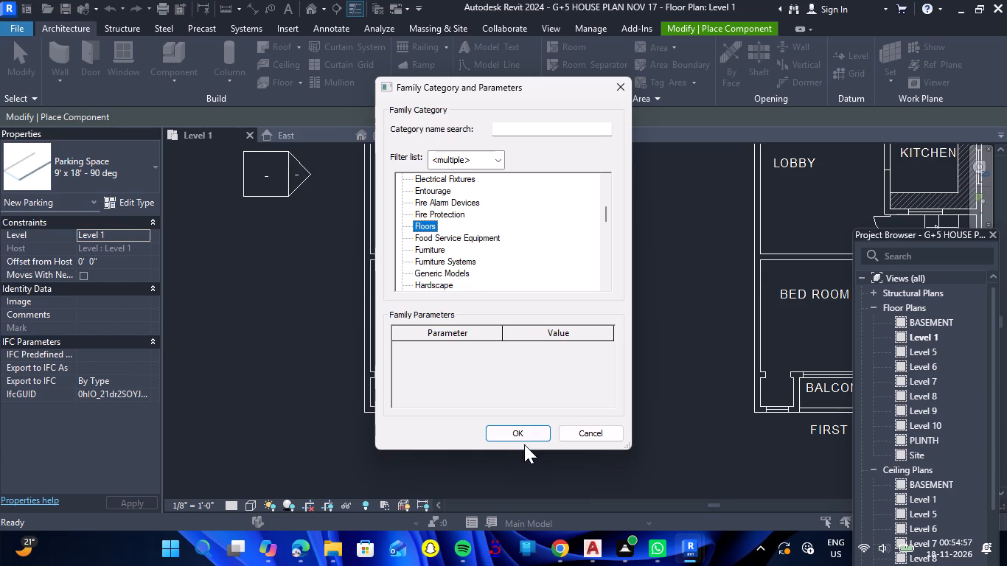
{"action": "left_click", "coordinate": [518, 436]}
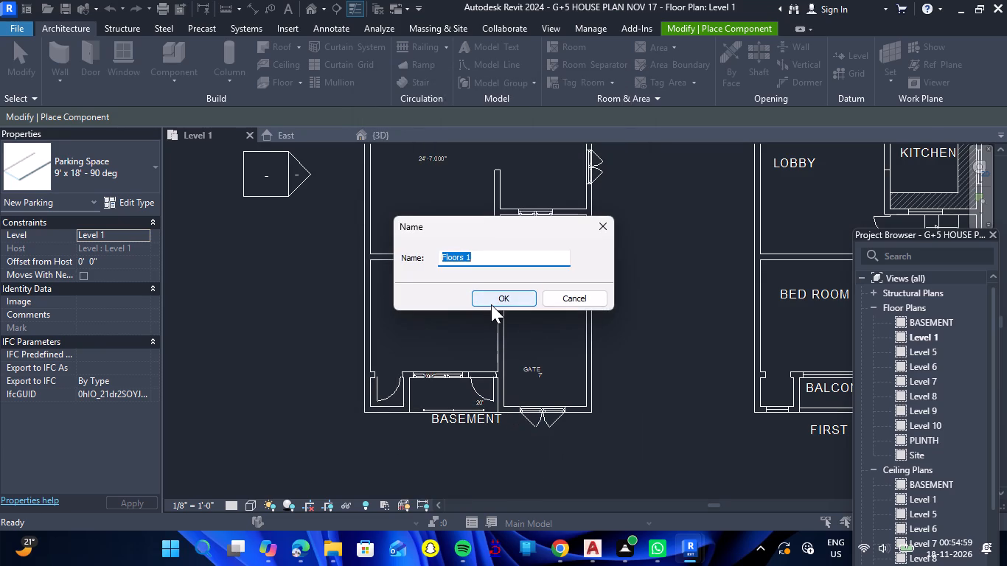
{"action": "left_click", "coordinate": [491, 304]}
Create a void extrusion 1' deep, picking the four outer wall lines of the BASEMENT plan as its closed boundary.
{"action": "scroll", "coordinate": [512, 321], "scroll_direction": "down", "scroll_amount": 7}
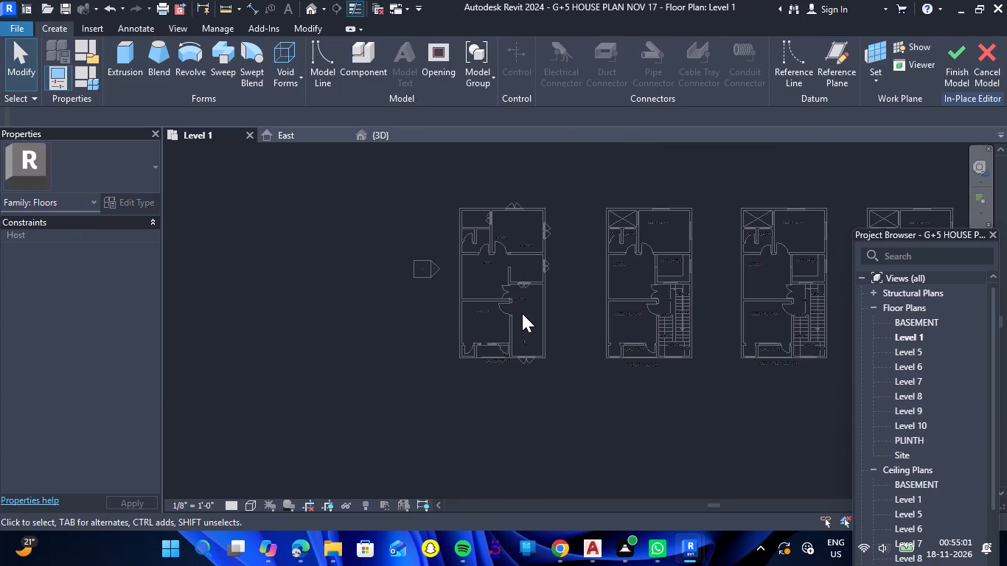
{"action": "left_click", "coordinate": [303, 77]}
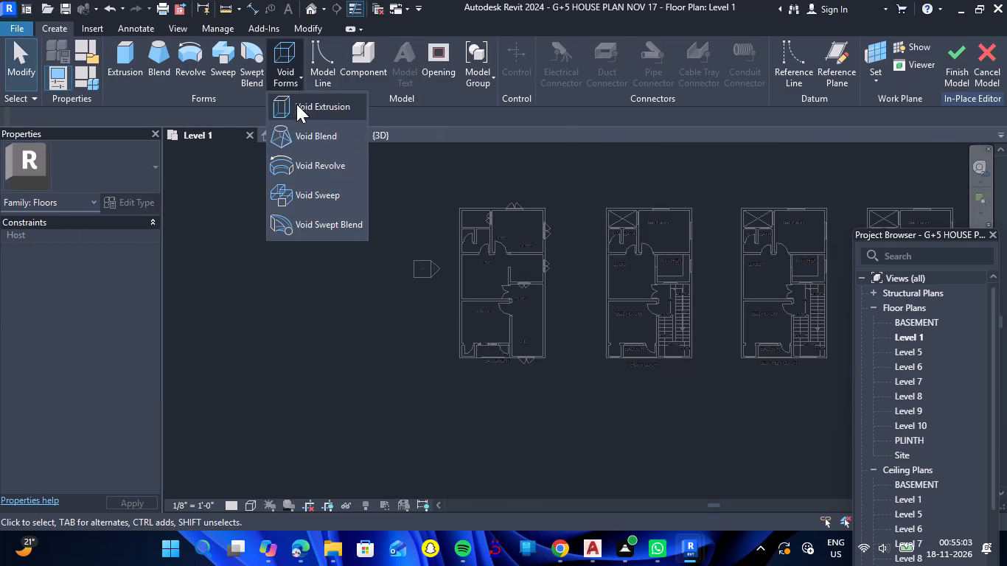
{"action": "left_click", "coordinate": [303, 113]}
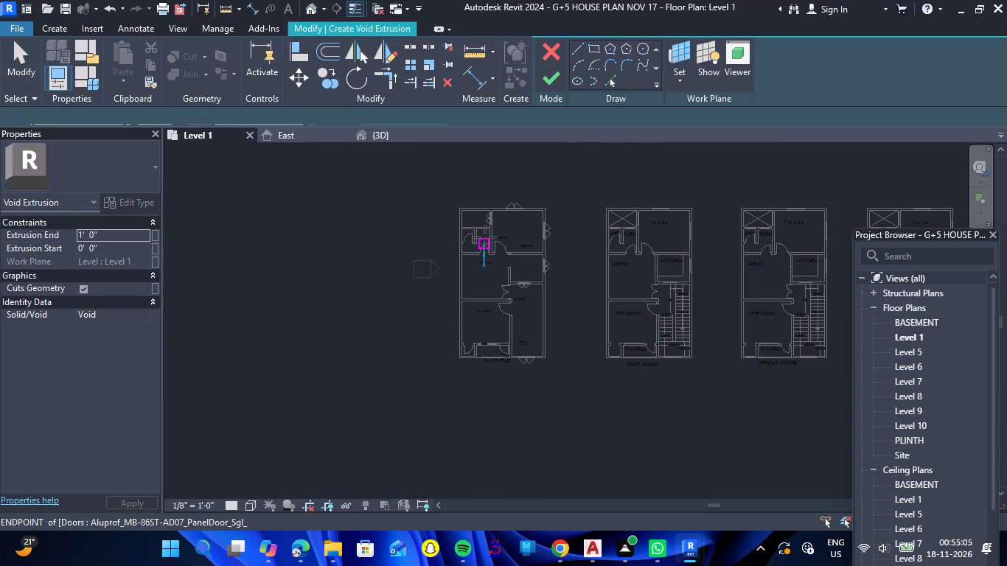
{"action": "left_click", "coordinate": [608, 83]}
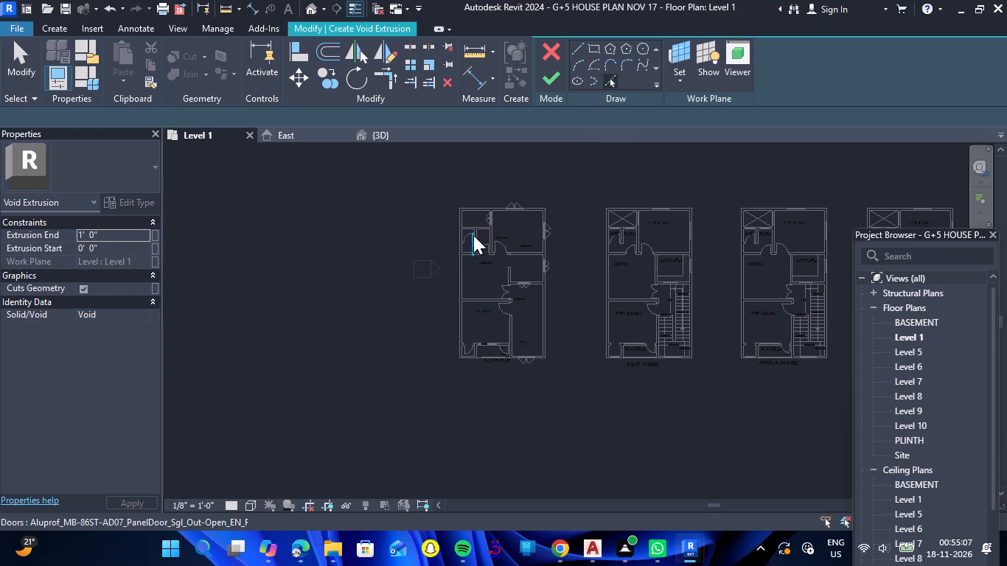
{"action": "scroll", "coordinate": [462, 235], "scroll_direction": "up", "scroll_amount": 5}
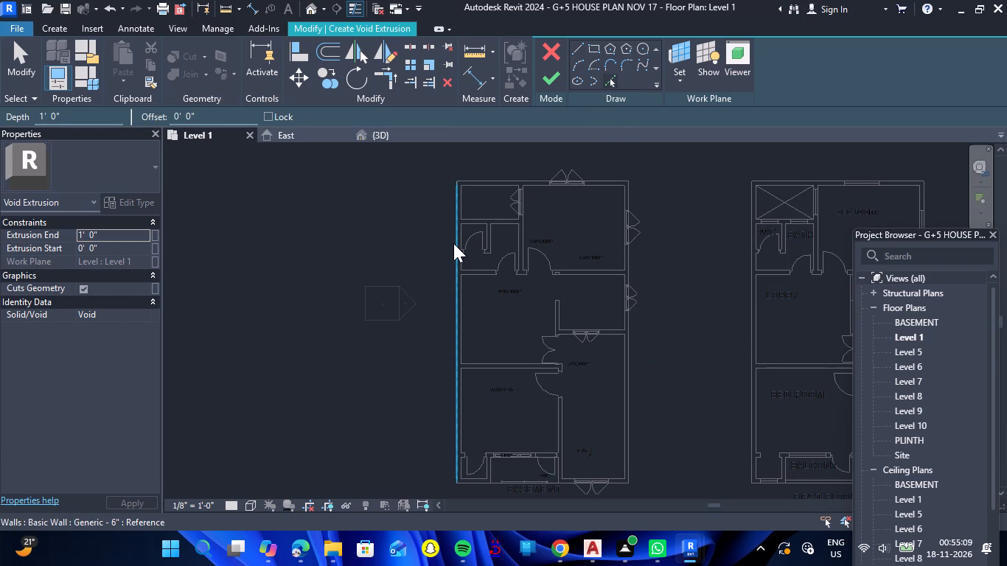
{"action": "left_click", "coordinate": [453, 243]}
{"action": "left_click", "coordinate": [489, 178]}
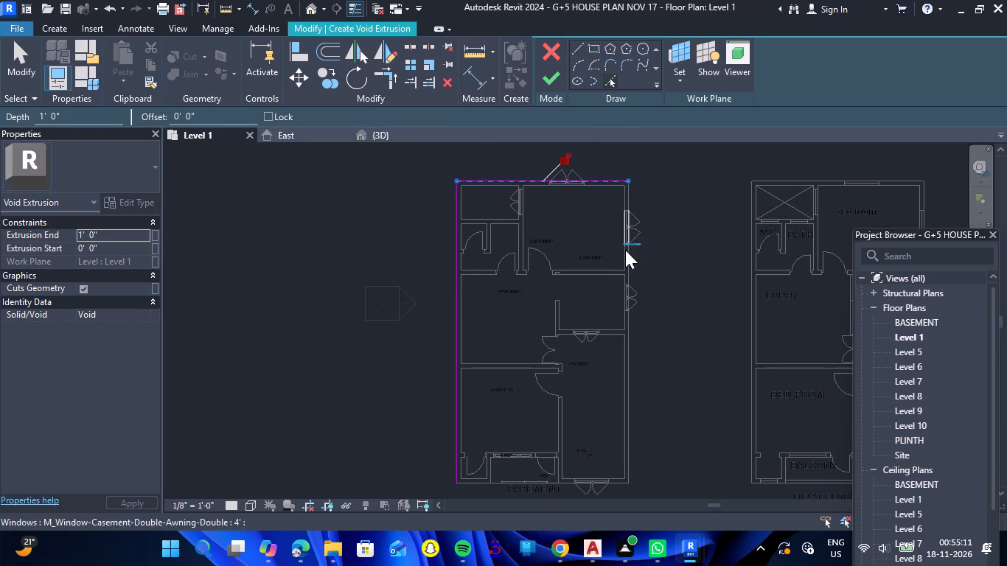
{"action": "left_click", "coordinate": [633, 266]}
{"action": "scroll", "coordinate": [627, 263], "scroll_direction": "down", "scroll_amount": 2}
{"action": "scroll", "coordinate": [524, 427], "scroll_direction": "up", "scroll_amount": 2}
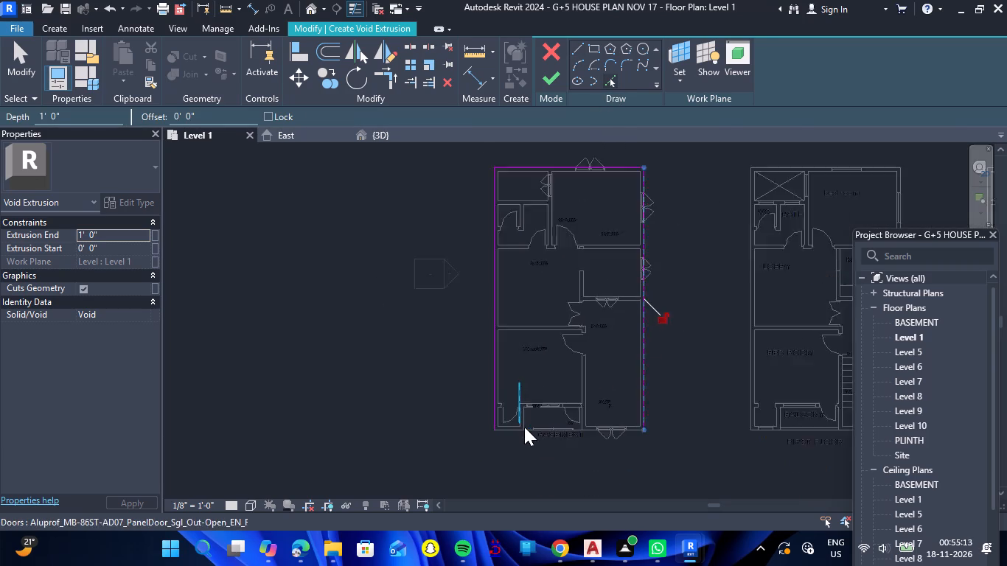
{"action": "scroll", "coordinate": [524, 427], "scroll_direction": "up", "scroll_amount": 3}
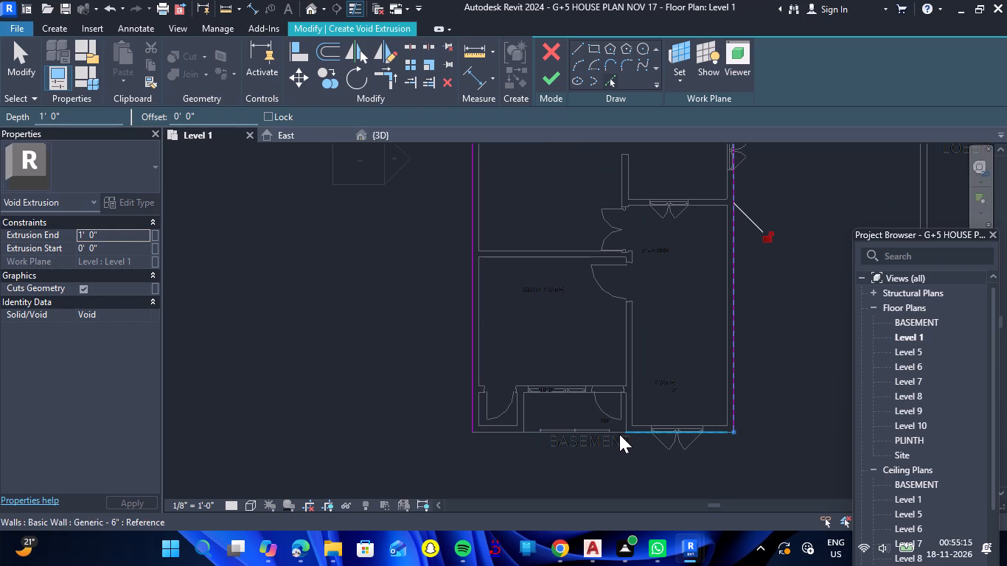
{"action": "left_click", "coordinate": [616, 434]}
{"action": "scroll", "coordinate": [570, 428], "scroll_direction": "down", "scroll_amount": 4}
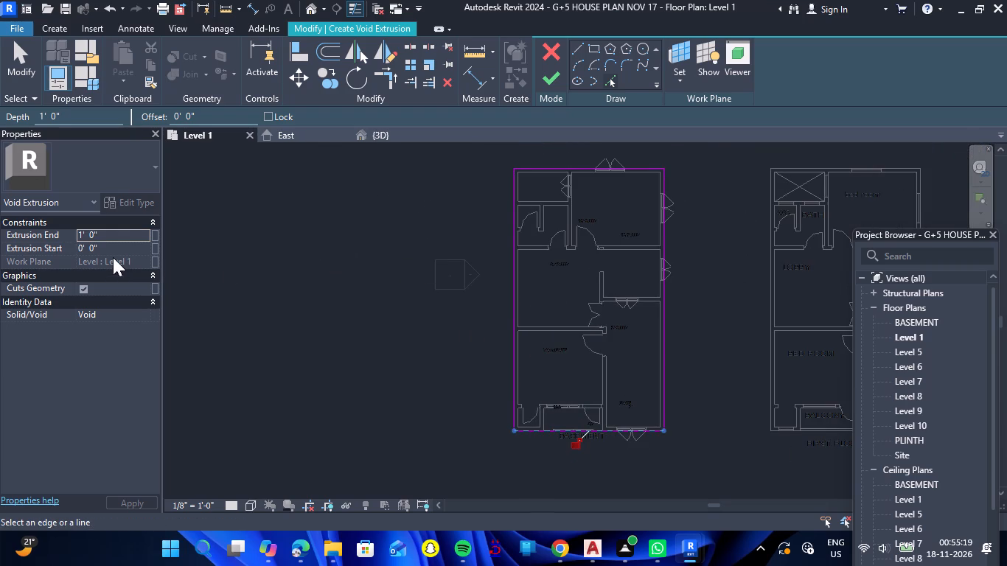
{"action": "left_click", "coordinate": [549, 88]}
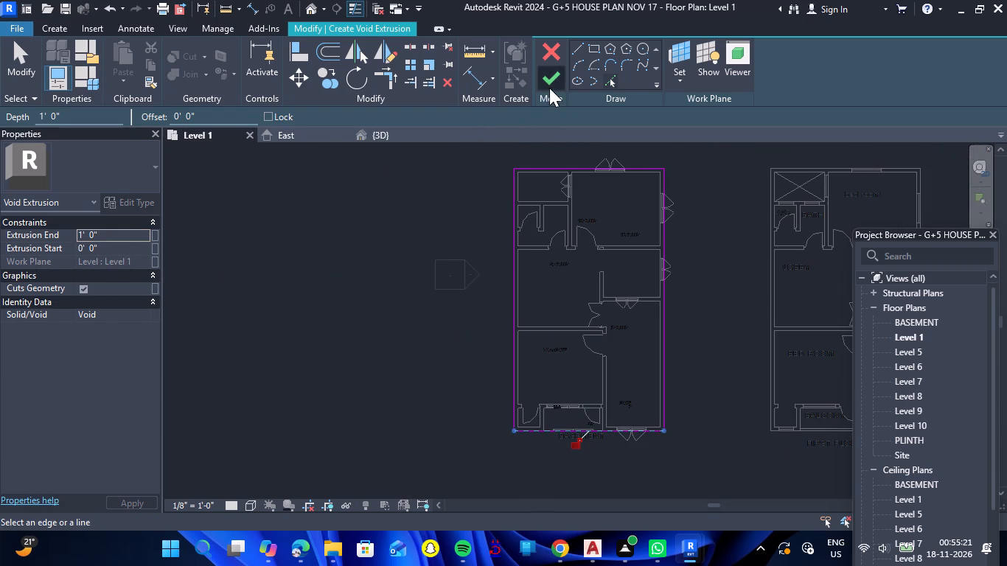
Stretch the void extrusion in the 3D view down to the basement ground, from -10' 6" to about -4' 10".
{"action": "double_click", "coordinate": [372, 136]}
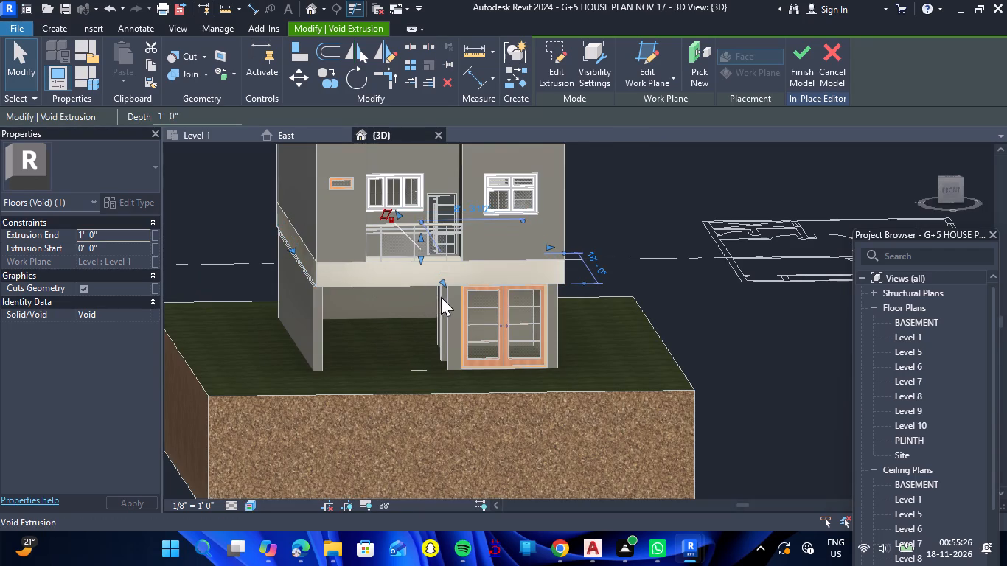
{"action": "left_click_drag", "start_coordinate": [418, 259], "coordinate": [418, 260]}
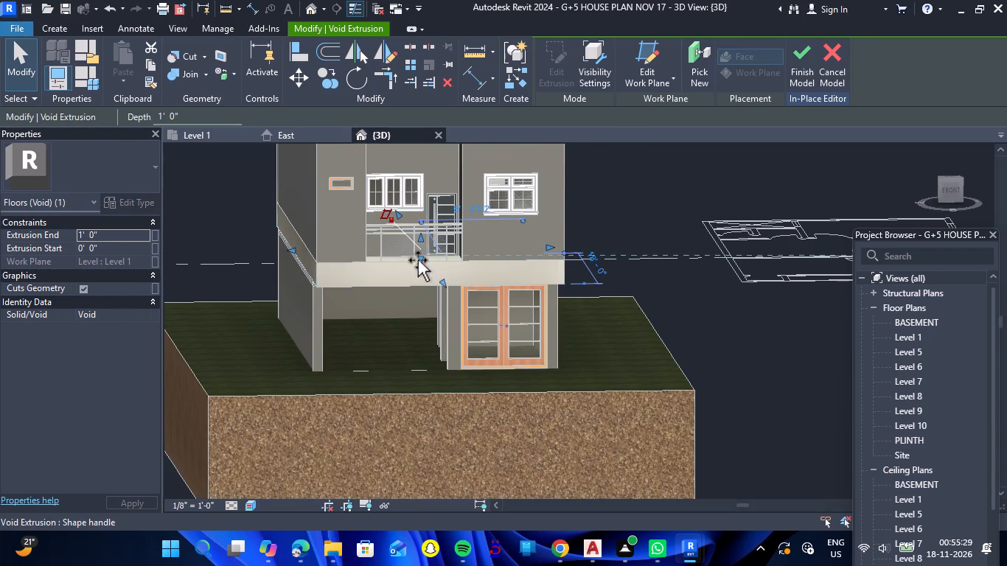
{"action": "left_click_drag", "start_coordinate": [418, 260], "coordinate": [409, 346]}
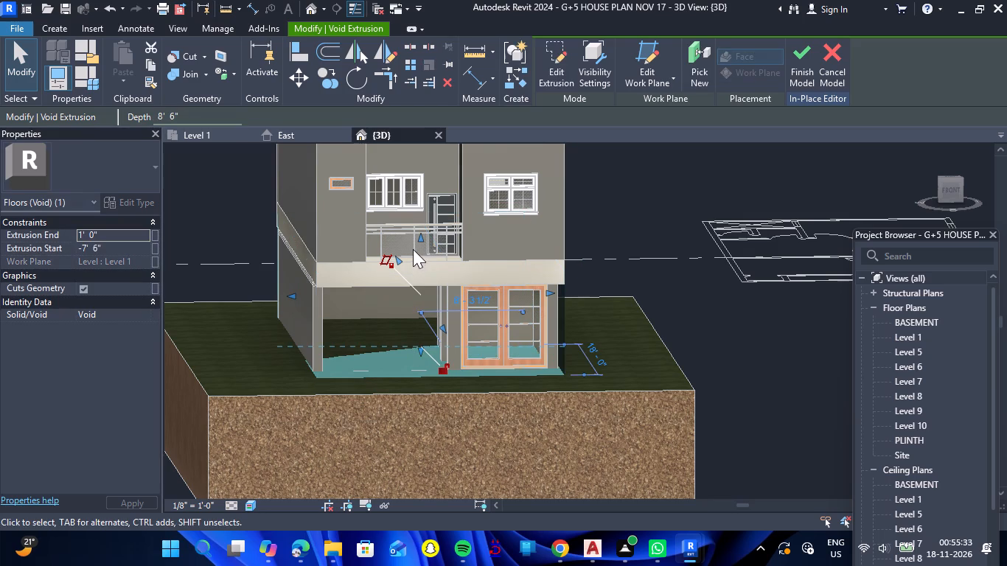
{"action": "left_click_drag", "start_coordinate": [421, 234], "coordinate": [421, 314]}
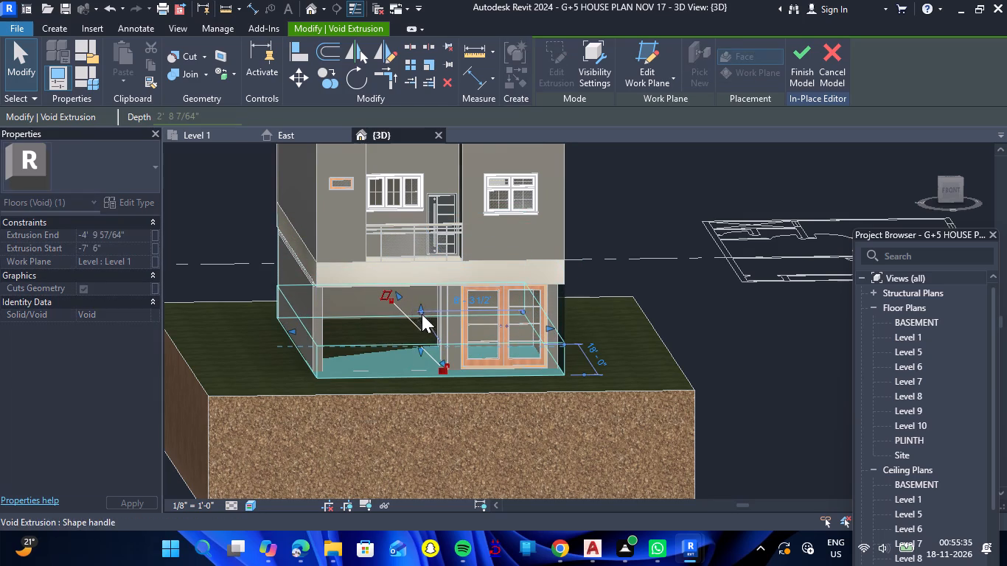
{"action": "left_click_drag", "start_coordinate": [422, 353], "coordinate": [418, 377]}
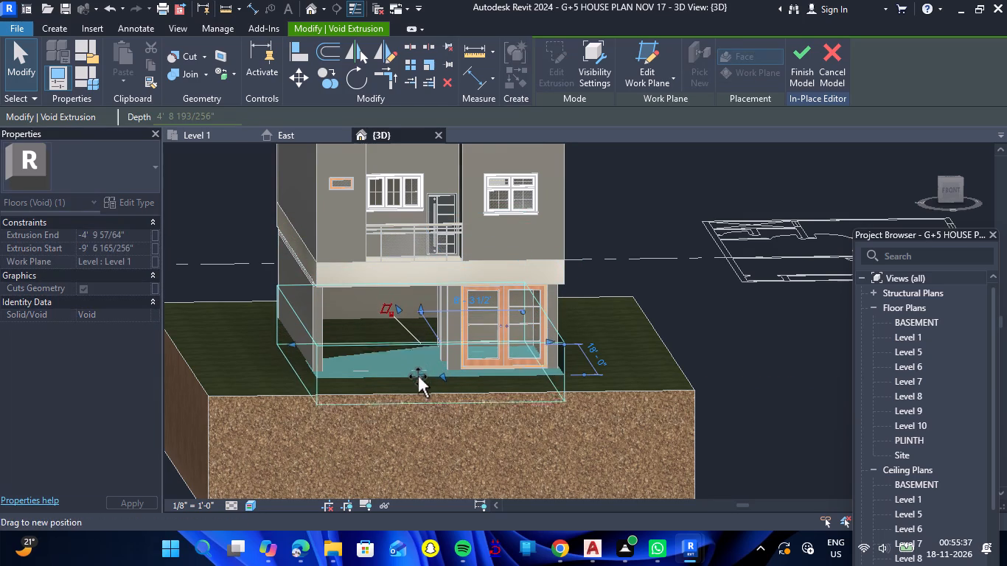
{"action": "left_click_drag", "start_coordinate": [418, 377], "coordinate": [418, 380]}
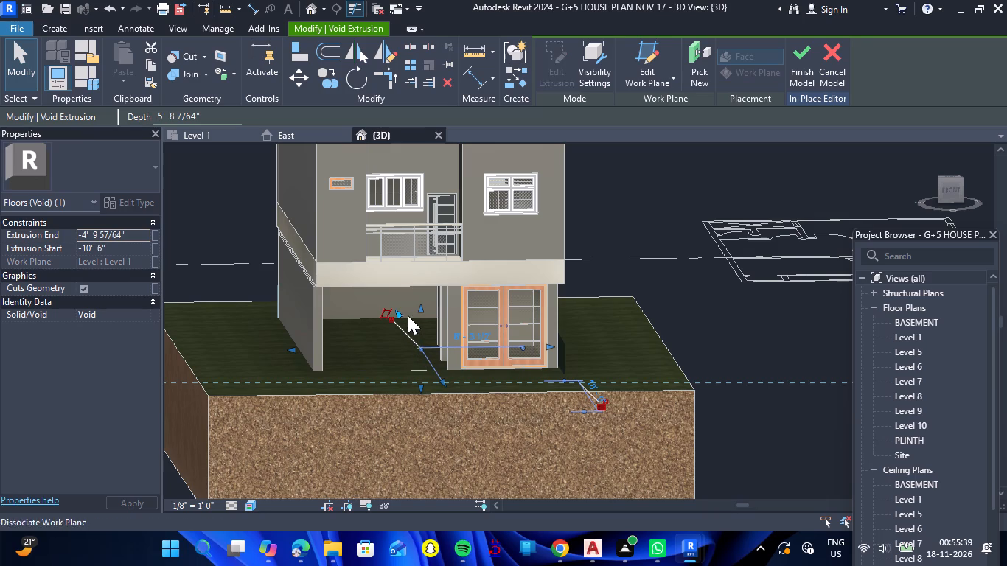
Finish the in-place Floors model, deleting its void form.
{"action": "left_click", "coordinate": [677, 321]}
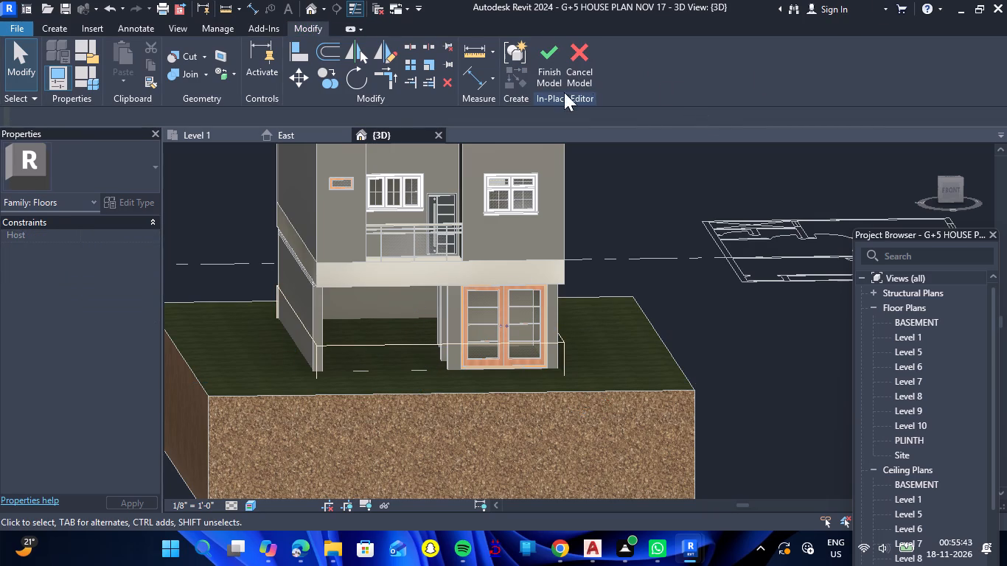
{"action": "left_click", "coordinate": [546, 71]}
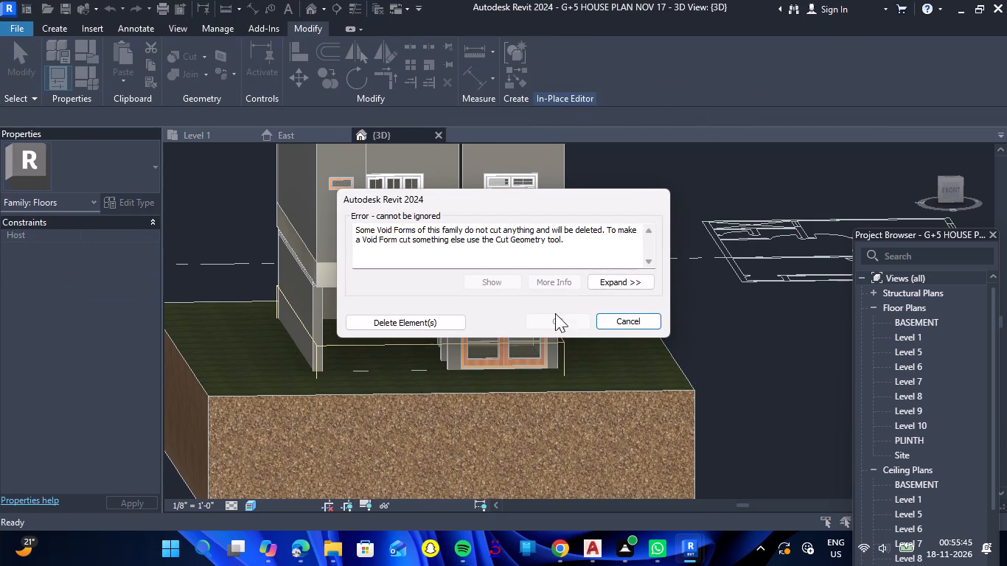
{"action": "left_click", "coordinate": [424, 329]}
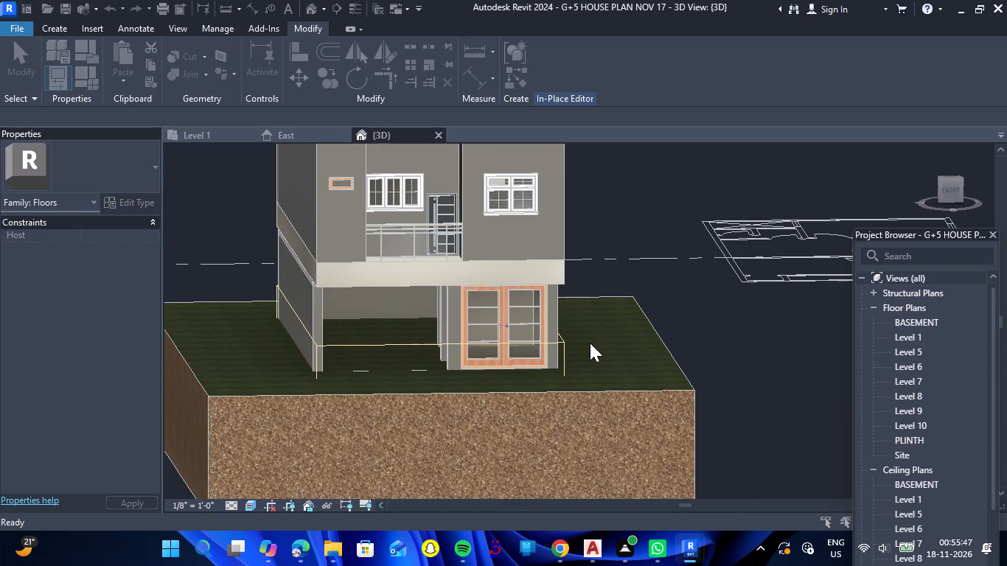
Examine the toposolid and the open basement bay beside the double door in the 3D view.
{"action": "left_click", "coordinate": [540, 276]}
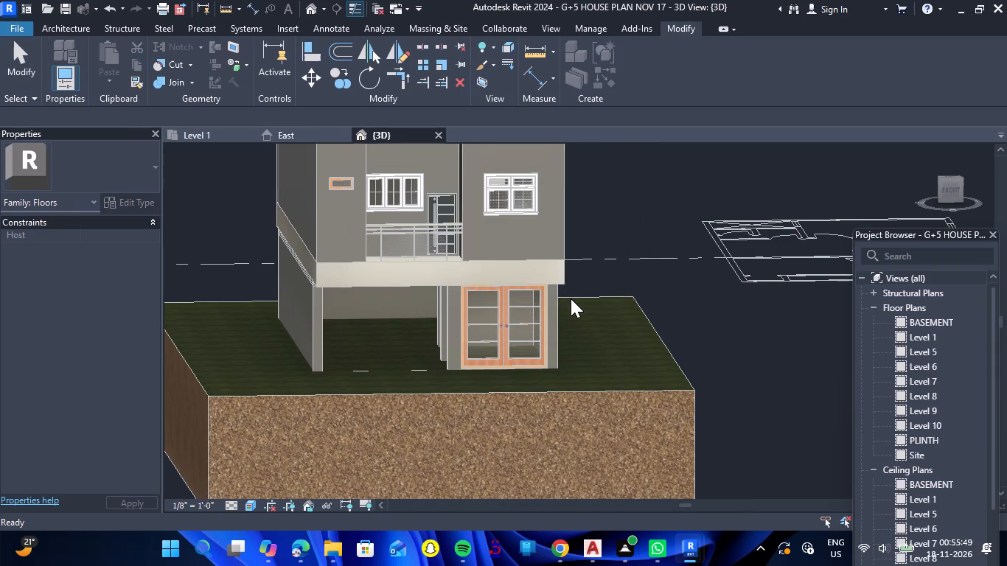
{"action": "left_click", "coordinate": [701, 318]}
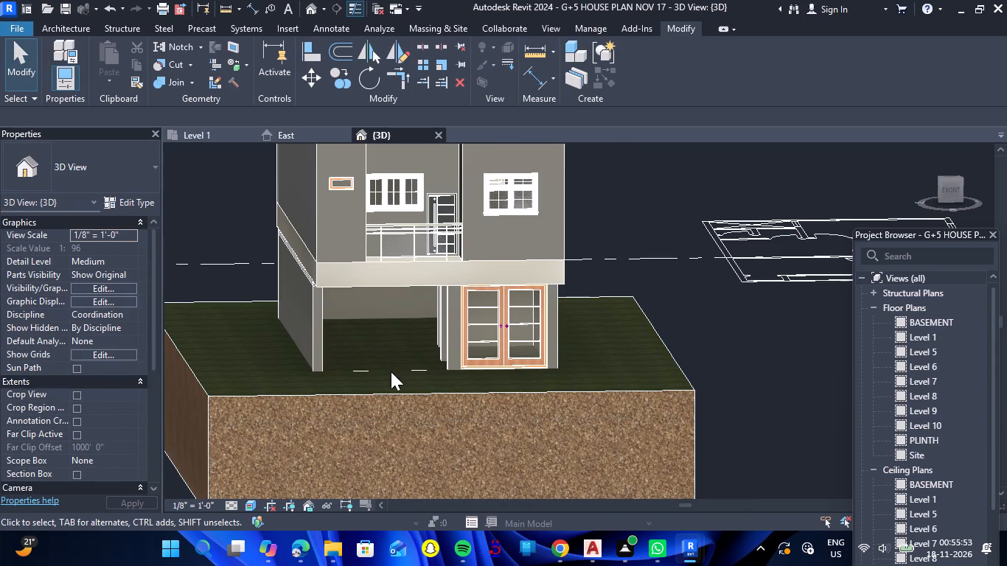
{"action": "scroll", "coordinate": [383, 301], "scroll_direction": "down", "scroll_amount": 5}
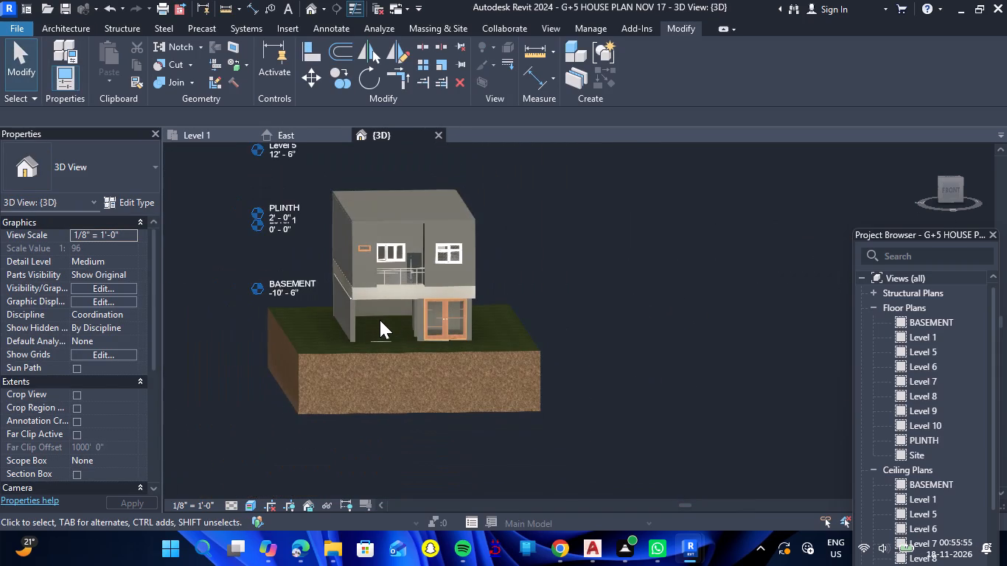
{"action": "scroll", "coordinate": [378, 321], "scroll_direction": "up", "scroll_amount": 7}
{"action": "scroll", "coordinate": [409, 371], "scroll_direction": "up", "scroll_amount": 4}
{"action": "scroll", "coordinate": [409, 371], "scroll_direction": "down", "scroll_amount": 2}
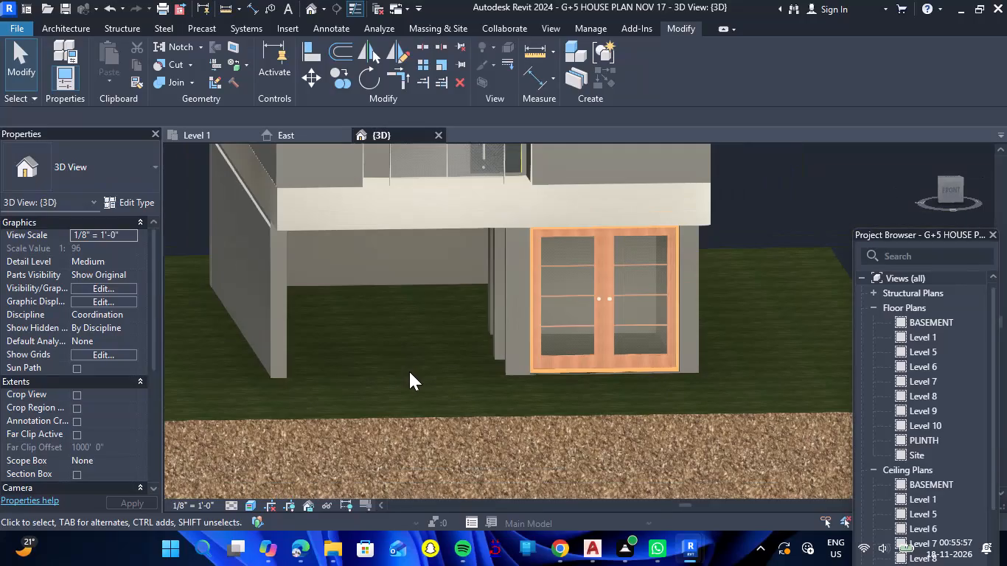
{"action": "scroll", "coordinate": [243, 211], "scroll_direction": "up", "scroll_amount": 7}
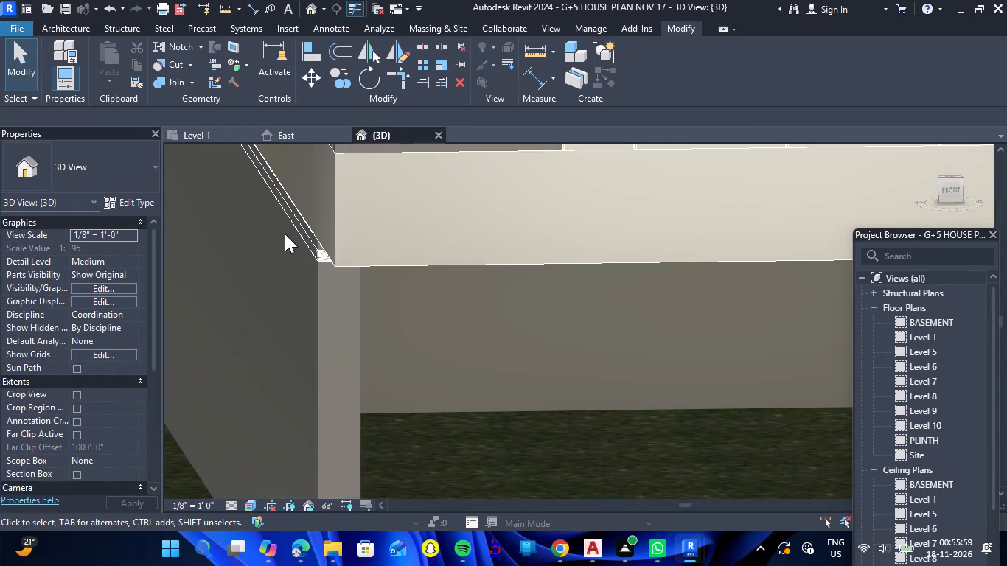
{"action": "scroll", "coordinate": [299, 240], "scroll_direction": "down", "scroll_amount": 7}
{"action": "scroll", "coordinate": [460, 340], "scroll_direction": "down", "scroll_amount": 4}
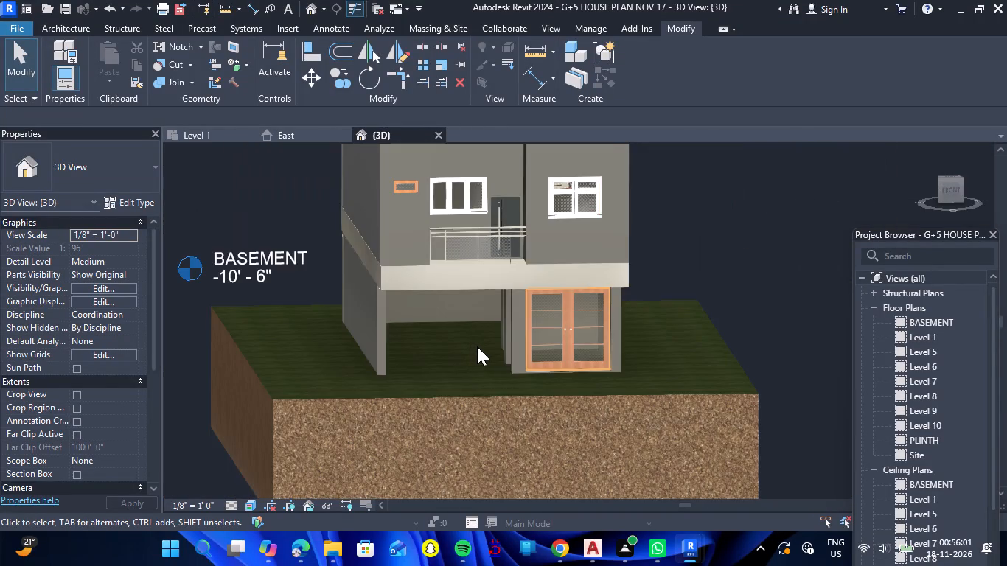
{"action": "scroll", "coordinate": [492, 348], "scroll_direction": "up", "scroll_amount": 7}
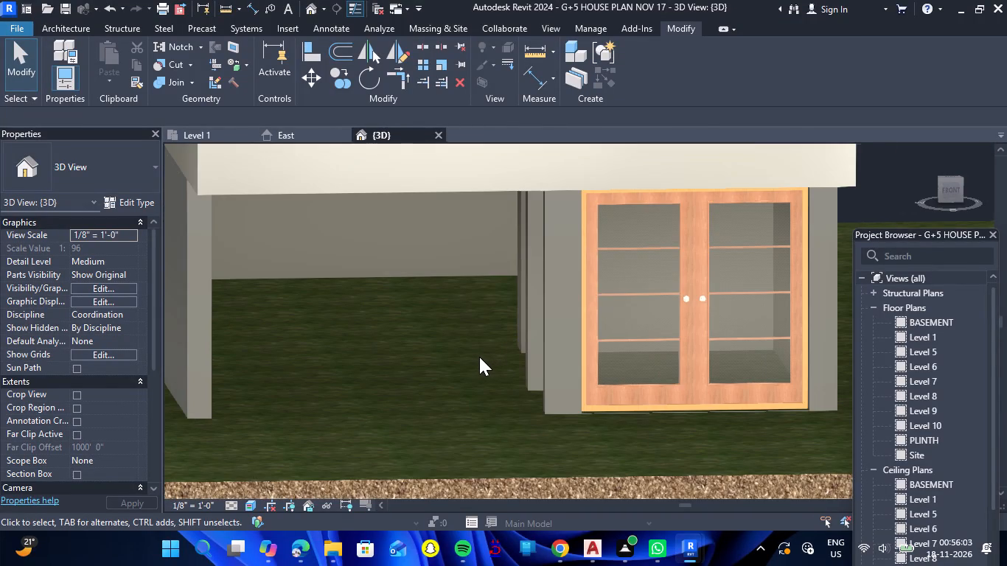
{"action": "scroll", "coordinate": [479, 357], "scroll_direction": "down", "scroll_amount": 6}
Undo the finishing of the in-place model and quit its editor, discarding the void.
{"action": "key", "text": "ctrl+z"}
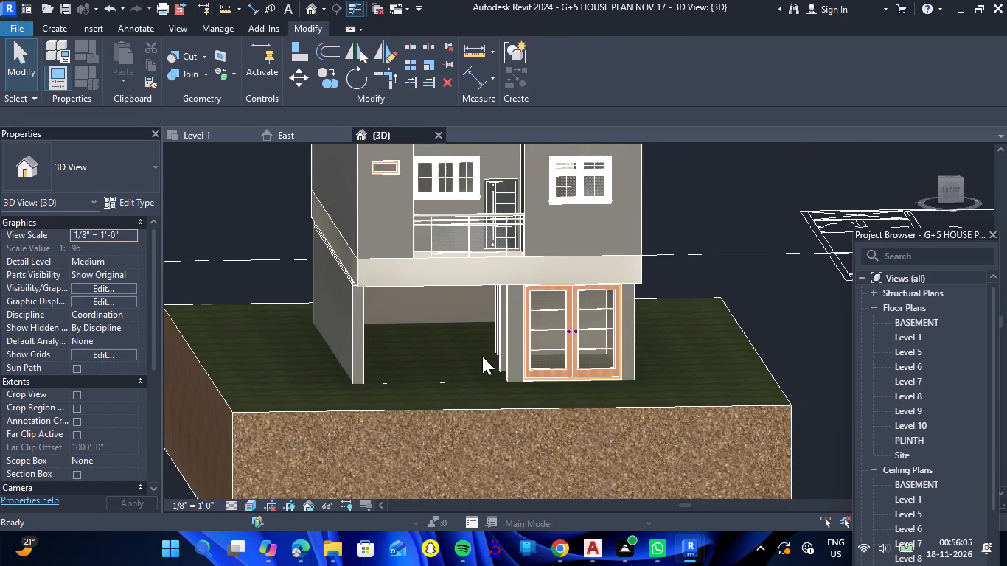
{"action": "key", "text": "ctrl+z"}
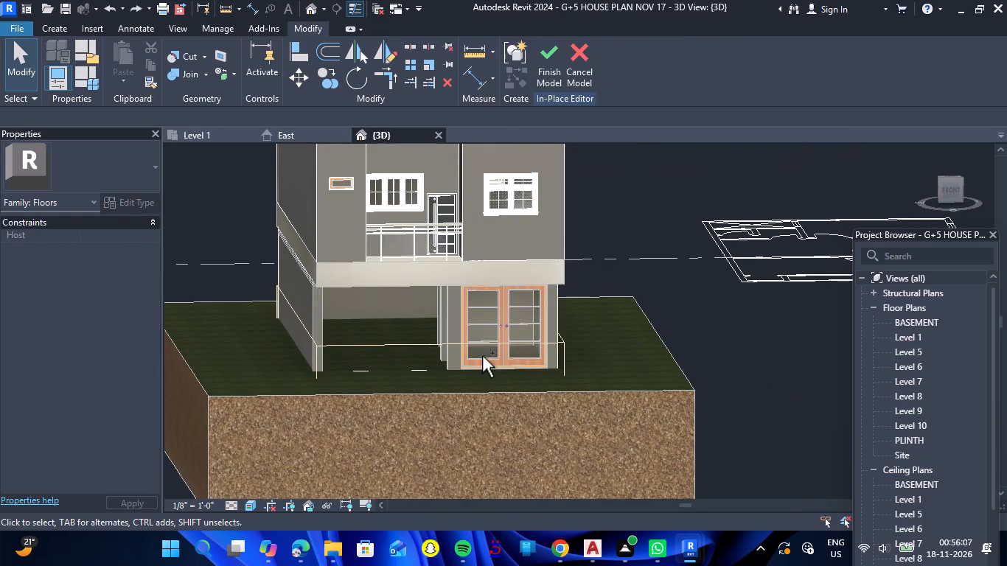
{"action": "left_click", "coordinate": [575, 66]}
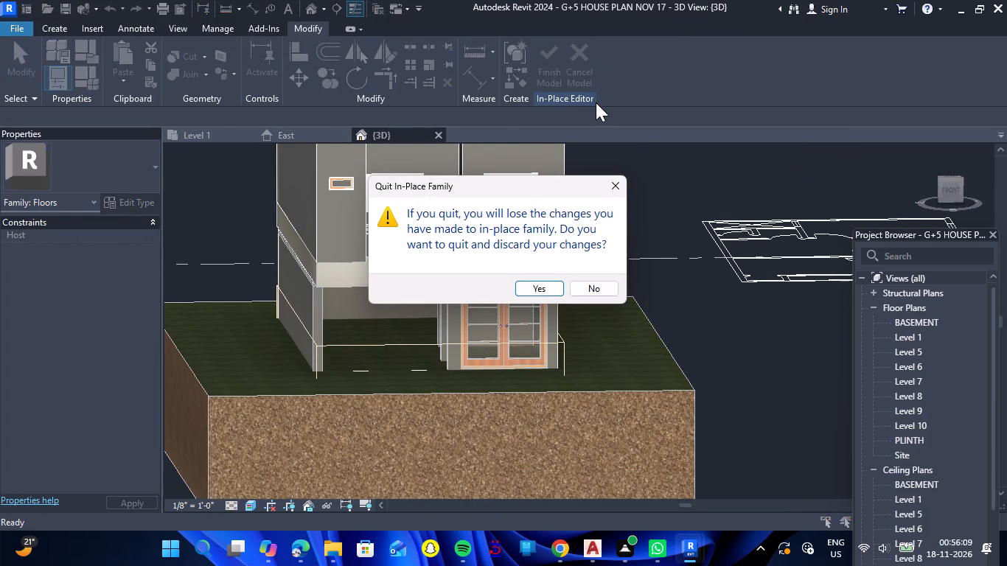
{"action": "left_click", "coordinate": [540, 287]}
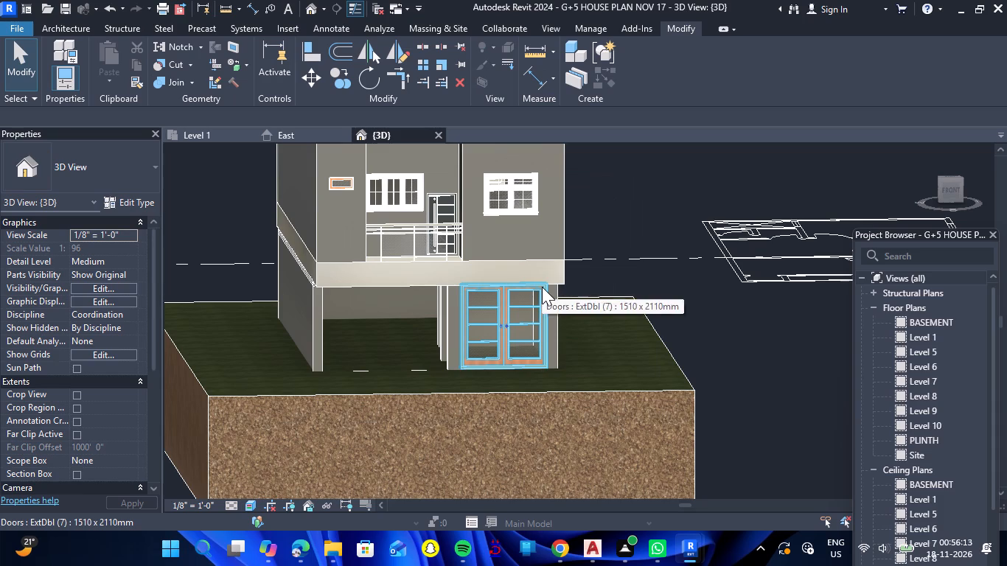
Start a rectangular shaft opening in the Level 1 floor plan with its base constraint set to BASEMENT.
{"action": "left_click", "coordinate": [212, 136]}
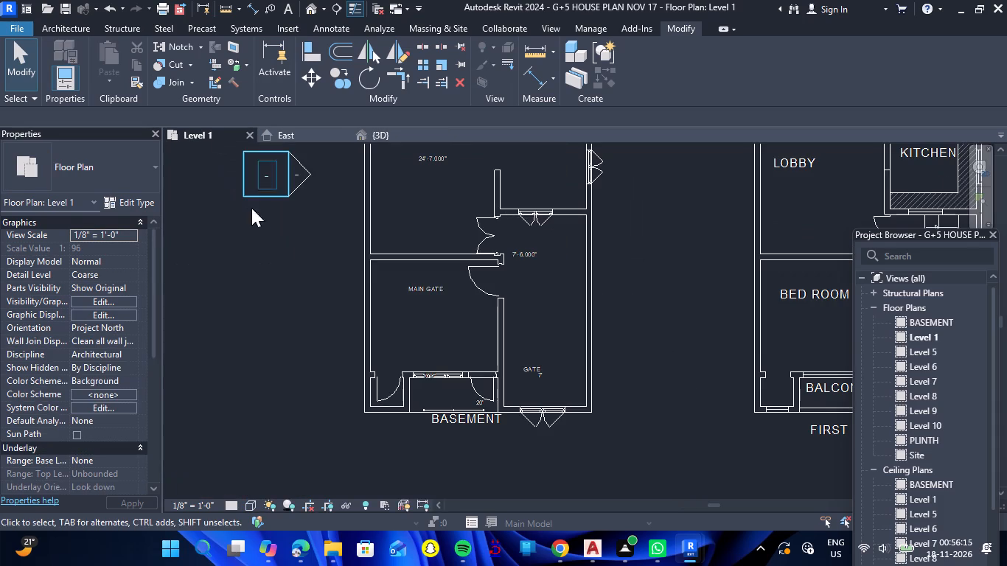
{"action": "scroll", "coordinate": [431, 300], "scroll_direction": "down", "scroll_amount": 6}
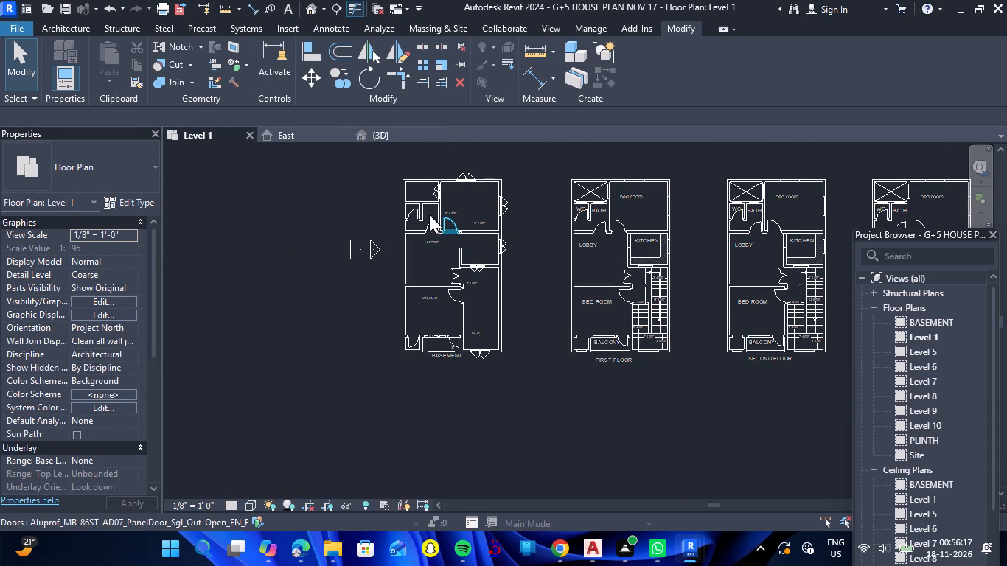
{"action": "scroll", "coordinate": [419, 164], "scroll_direction": "up", "scroll_amount": 1}
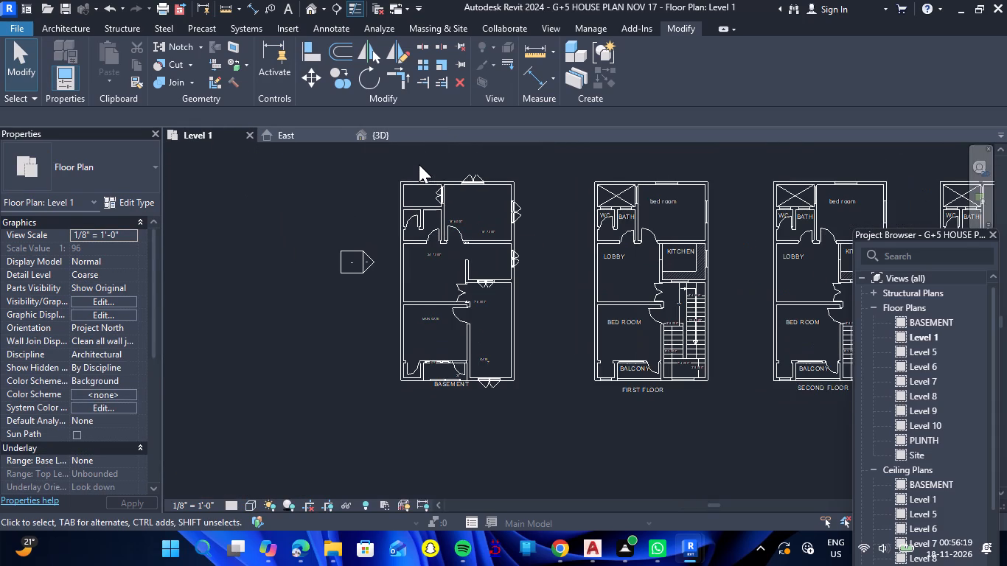
{"action": "left_click", "coordinate": [77, 36]}
{"action": "left_click", "coordinate": [756, 65]}
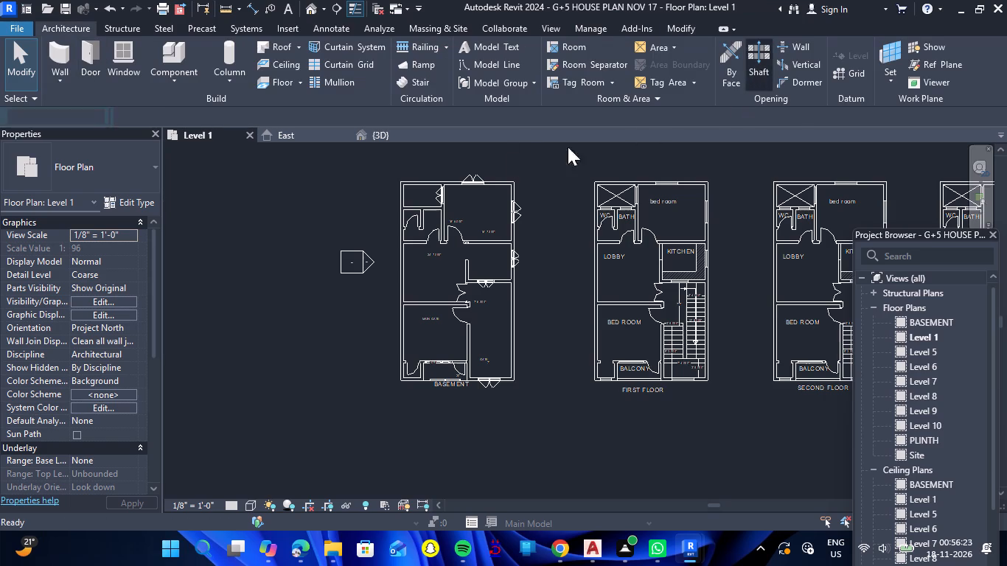
{"action": "left_click", "coordinate": [762, 49]}
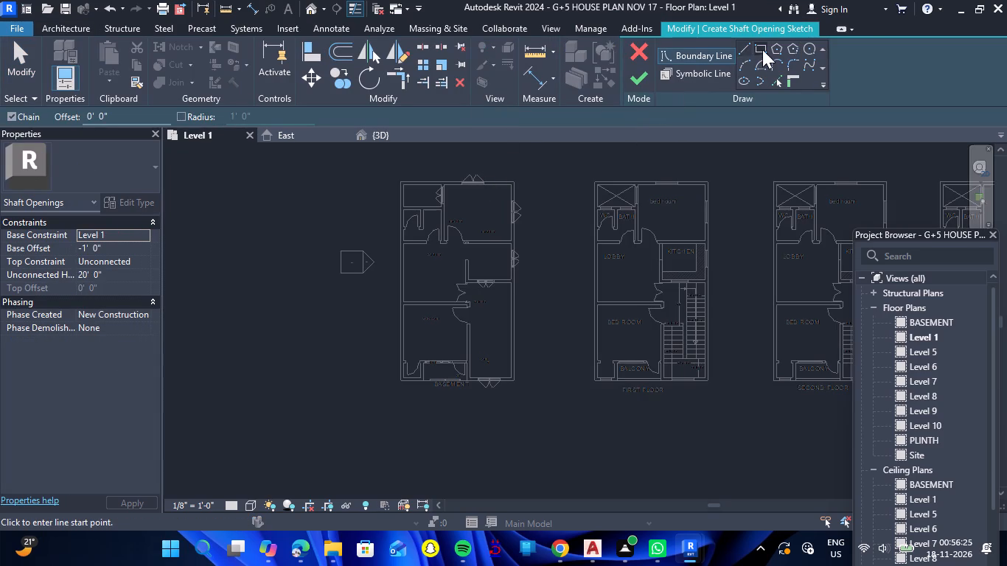
{"action": "scroll", "coordinate": [399, 176], "scroll_direction": "up", "scroll_amount": 10}
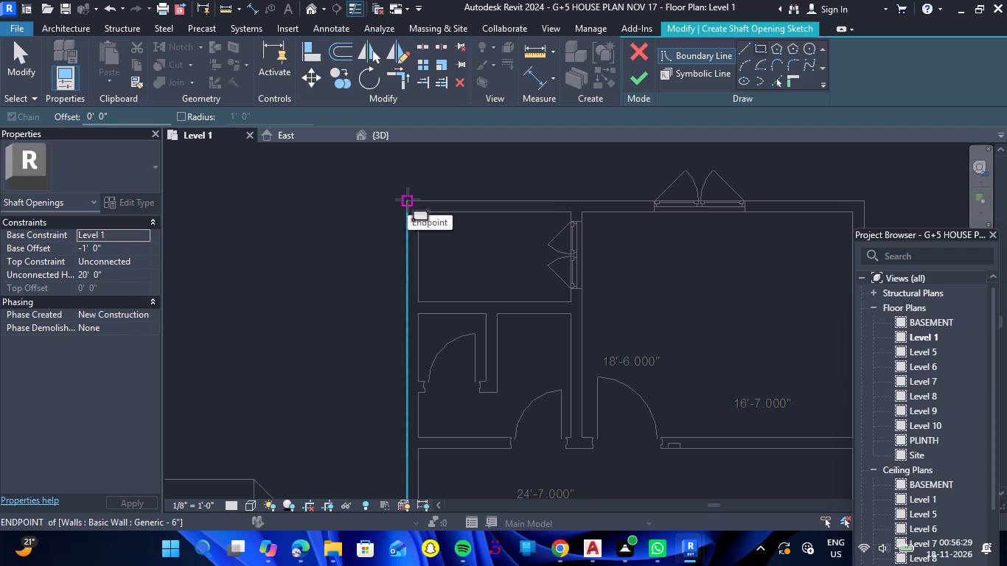
{"action": "left_click", "coordinate": [144, 236]}
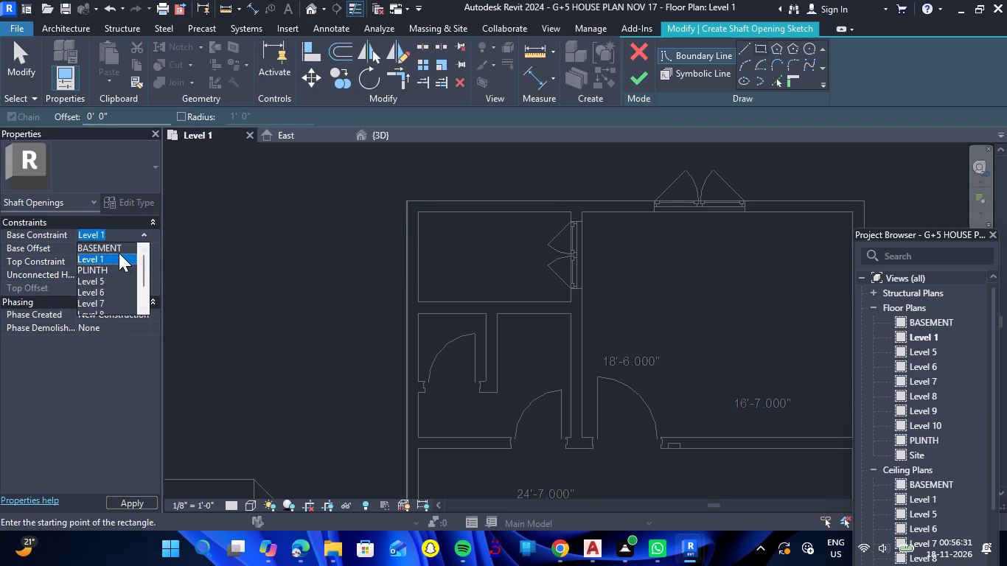
{"action": "left_click", "coordinate": [119, 248]}
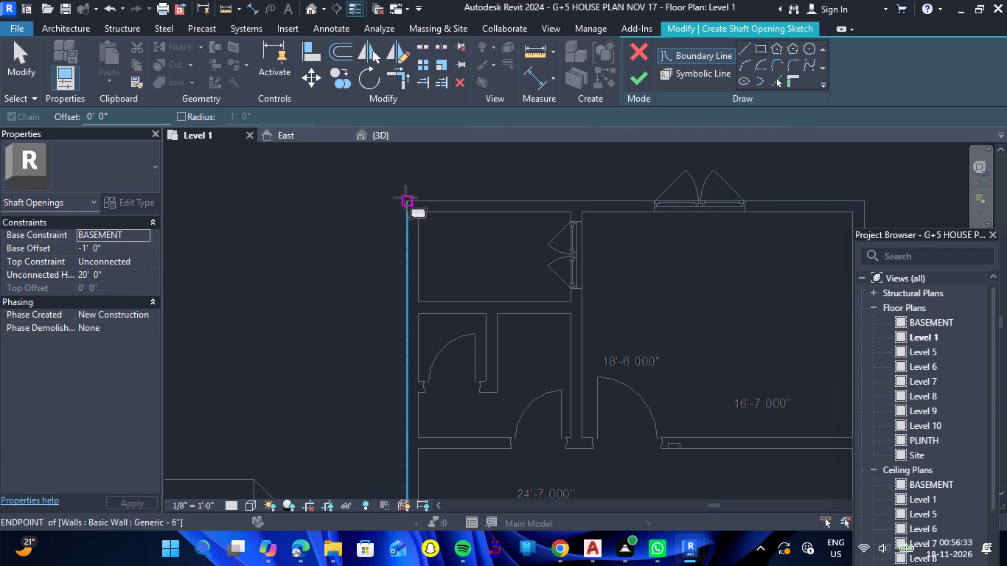
Draw the shaft opening's rectangle over the BASEMENT plan between its outer side walls, stopping short of the double gate's front wall, and finish the sketch.
{"action": "left_click", "coordinate": [405, 198]}
{"action": "scroll", "coordinate": [505, 286], "scroll_direction": "down", "scroll_amount": 7}
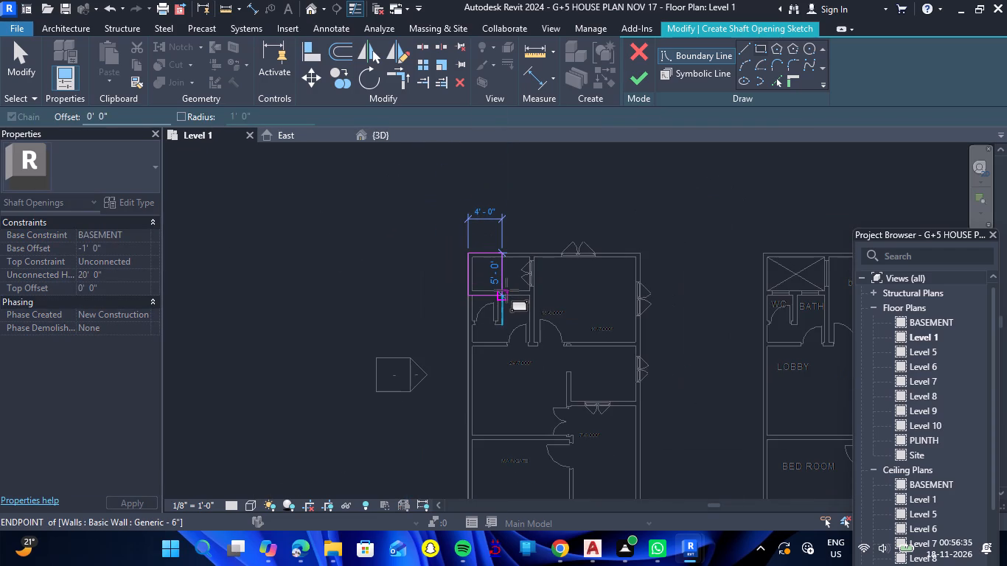
{"action": "scroll", "coordinate": [549, 353], "scroll_direction": "down", "scroll_amount": 4}
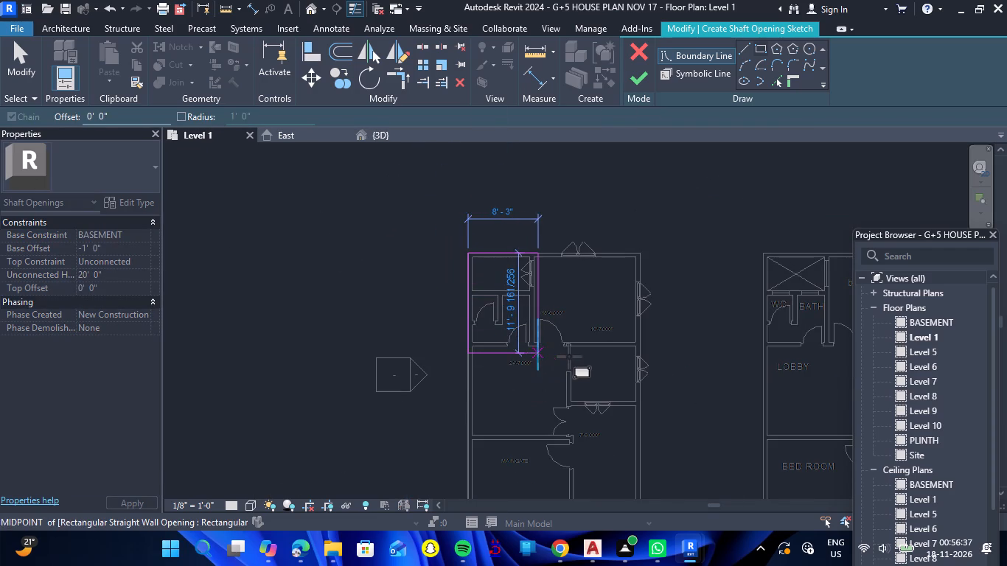
{"action": "scroll", "coordinate": [573, 353], "scroll_direction": "down", "scroll_amount": 4}
{"action": "scroll", "coordinate": [593, 425], "scroll_direction": "up", "scroll_amount": 9}
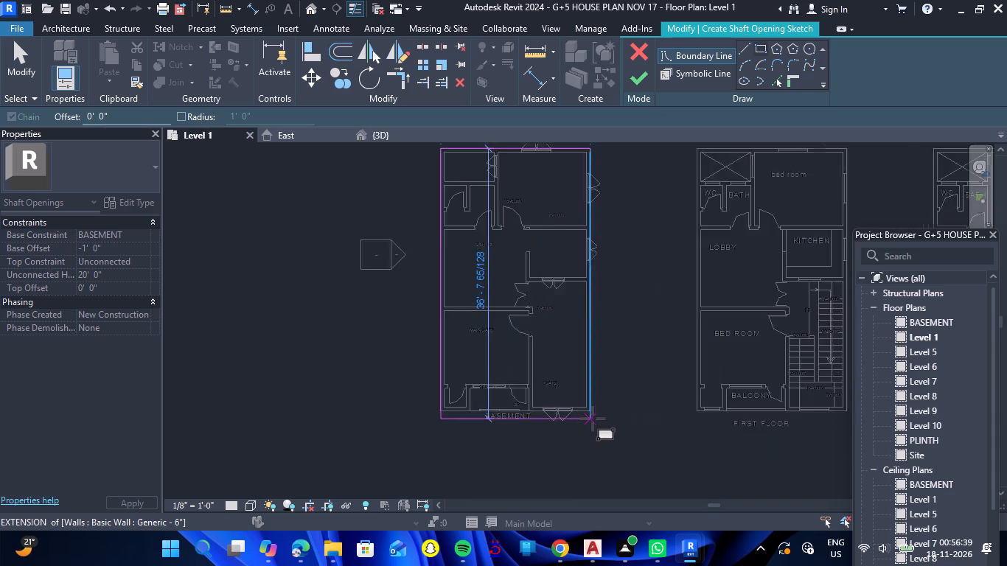
{"action": "scroll", "coordinate": [593, 419], "scroll_direction": "up", "scroll_amount": 7}
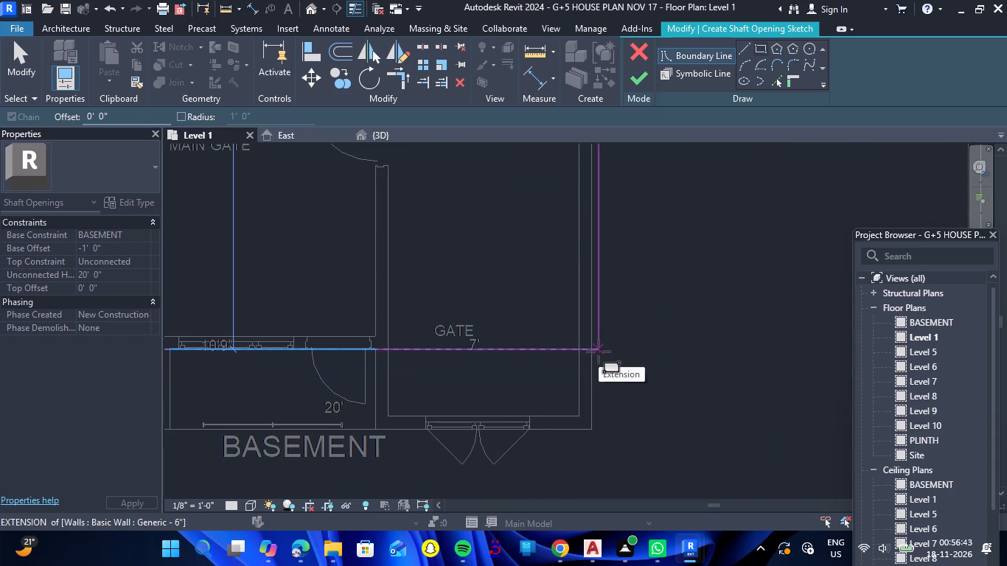
{"action": "scroll", "coordinate": [595, 352], "scroll_direction": "up", "scroll_amount": 9}
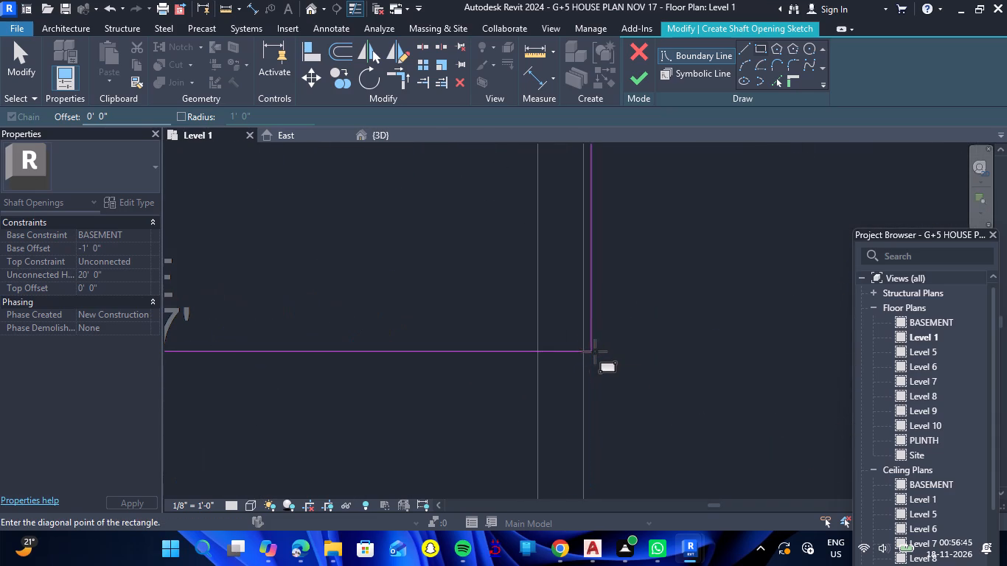
{"action": "left_click", "coordinate": [584, 350]}
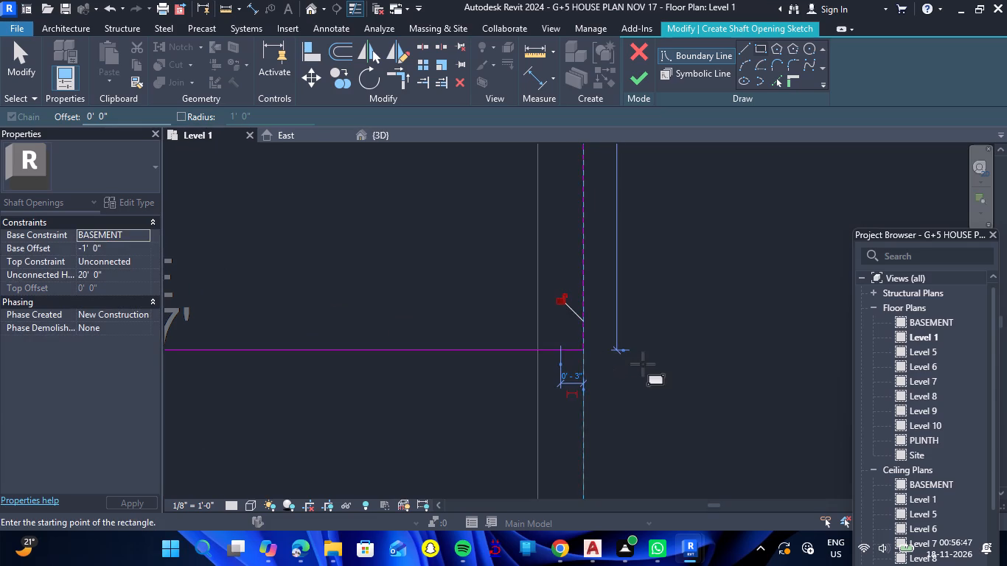
{"action": "scroll", "coordinate": [644, 370], "scroll_direction": "down", "scroll_amount": 13}
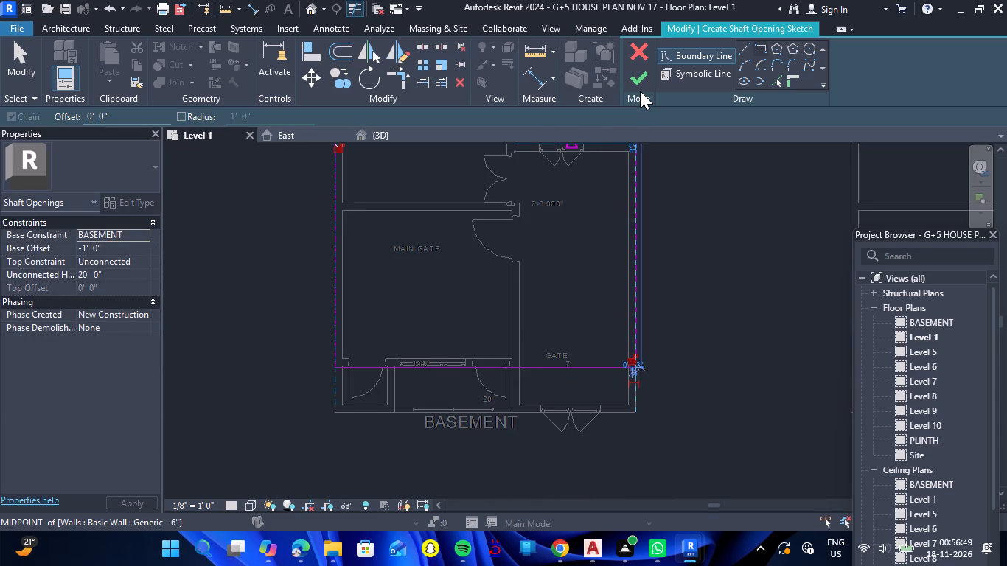
{"action": "left_click", "coordinate": [640, 91]}
{"action": "left_click", "coordinate": [635, 83]}
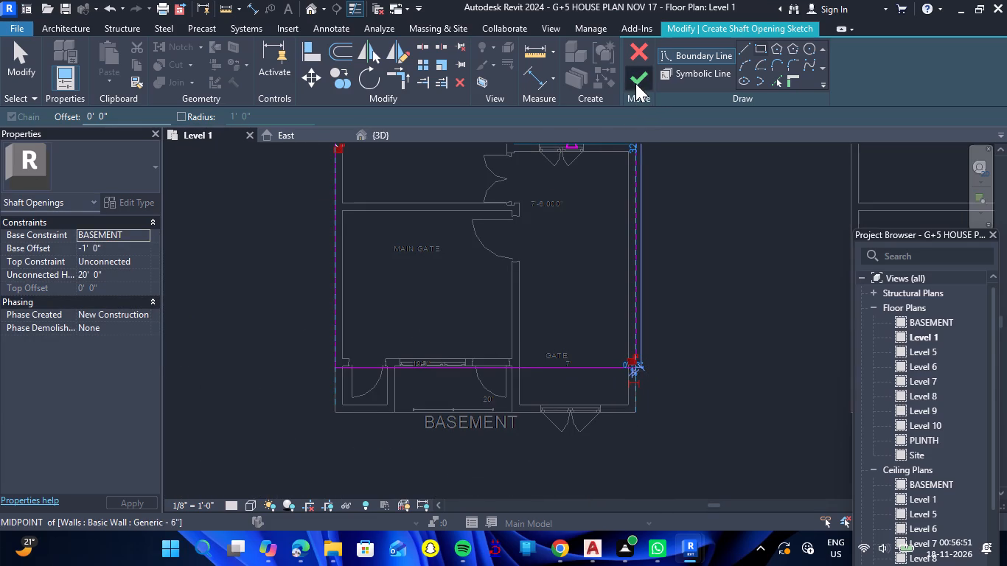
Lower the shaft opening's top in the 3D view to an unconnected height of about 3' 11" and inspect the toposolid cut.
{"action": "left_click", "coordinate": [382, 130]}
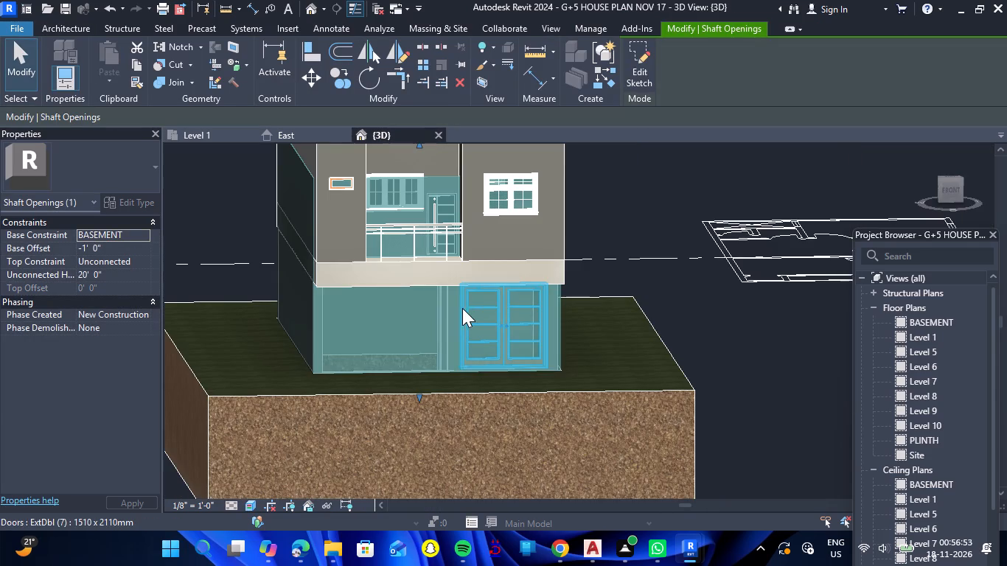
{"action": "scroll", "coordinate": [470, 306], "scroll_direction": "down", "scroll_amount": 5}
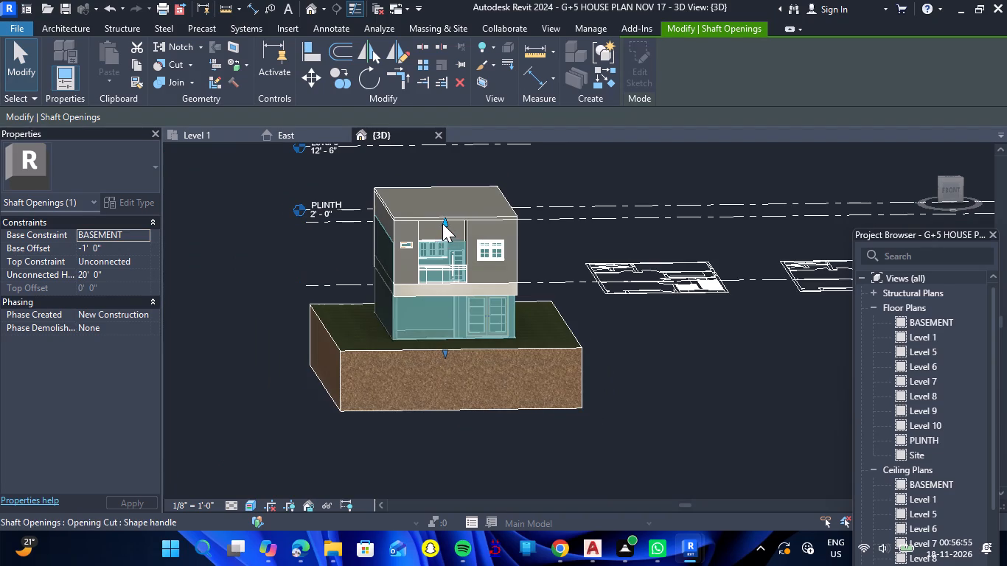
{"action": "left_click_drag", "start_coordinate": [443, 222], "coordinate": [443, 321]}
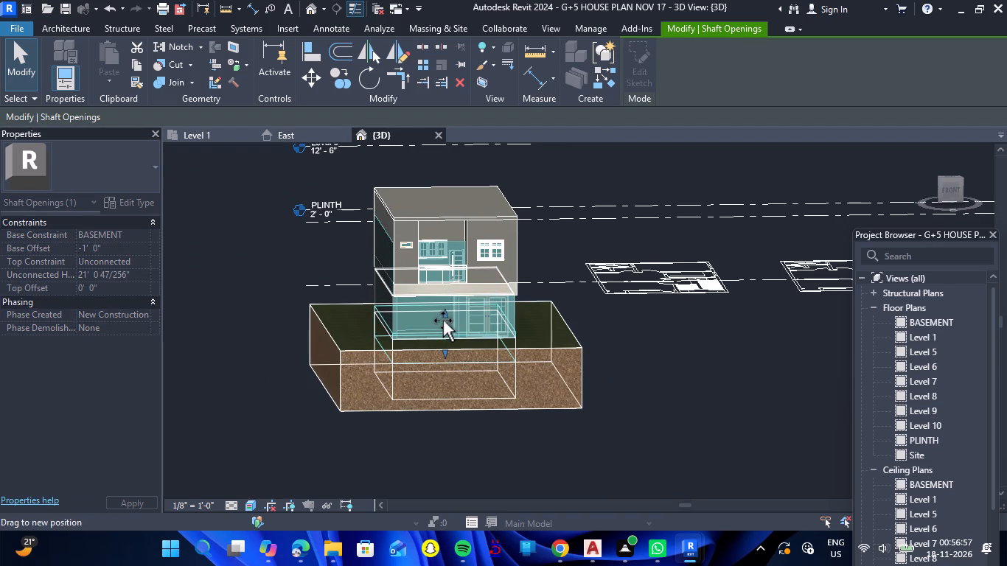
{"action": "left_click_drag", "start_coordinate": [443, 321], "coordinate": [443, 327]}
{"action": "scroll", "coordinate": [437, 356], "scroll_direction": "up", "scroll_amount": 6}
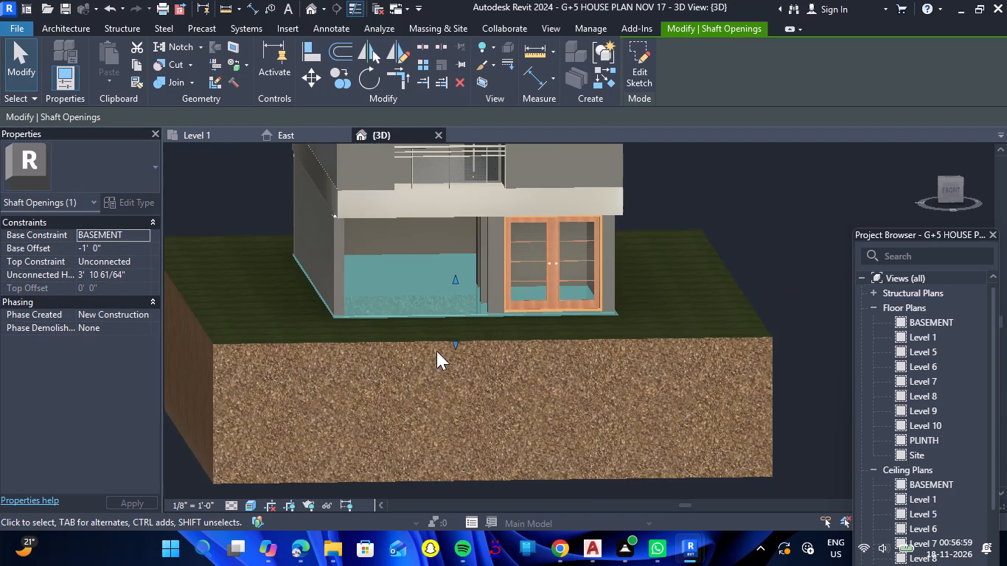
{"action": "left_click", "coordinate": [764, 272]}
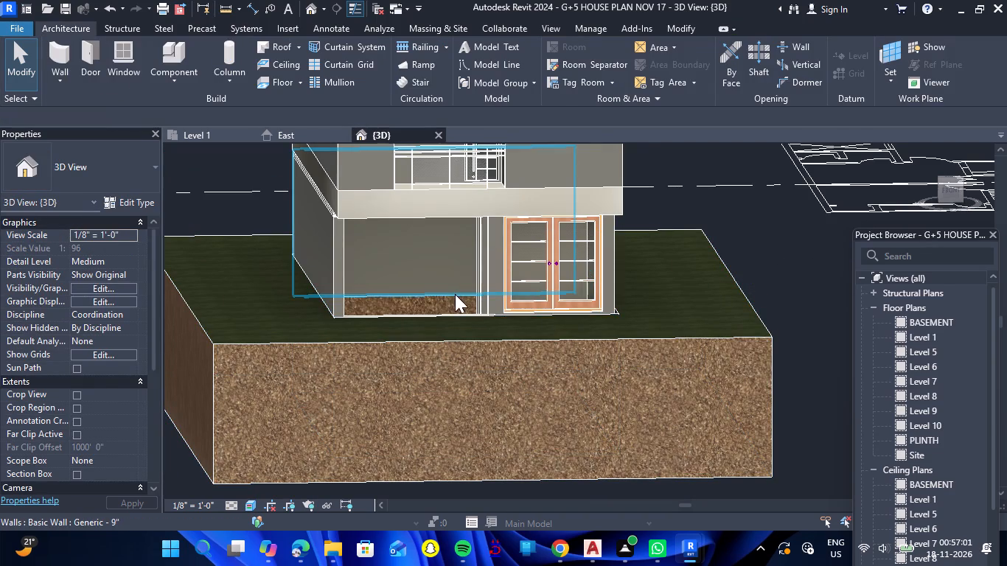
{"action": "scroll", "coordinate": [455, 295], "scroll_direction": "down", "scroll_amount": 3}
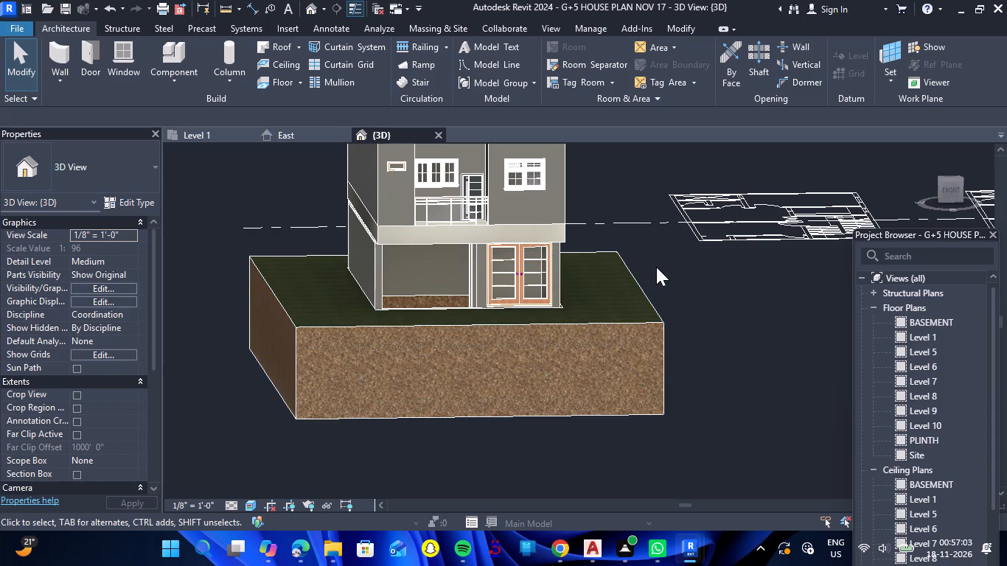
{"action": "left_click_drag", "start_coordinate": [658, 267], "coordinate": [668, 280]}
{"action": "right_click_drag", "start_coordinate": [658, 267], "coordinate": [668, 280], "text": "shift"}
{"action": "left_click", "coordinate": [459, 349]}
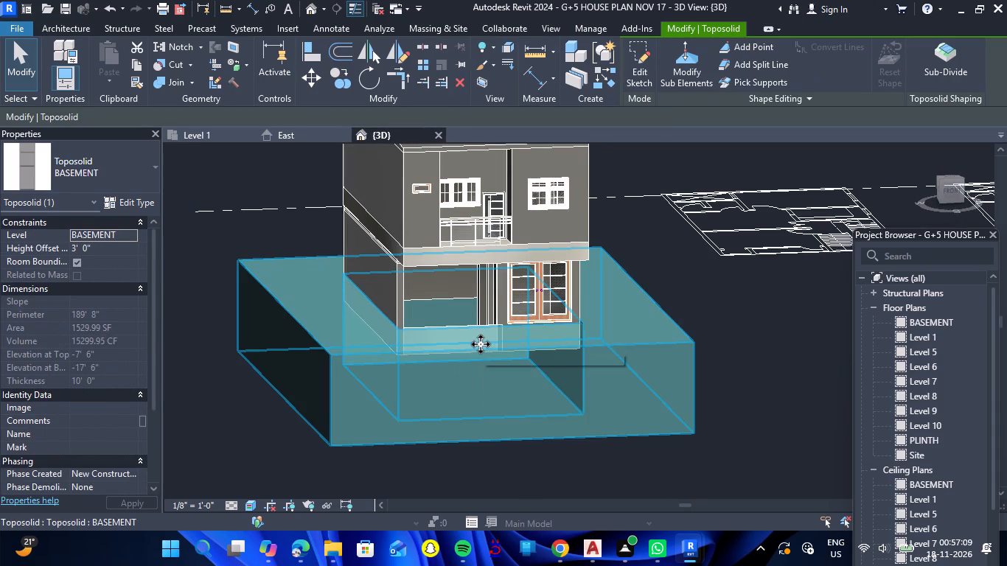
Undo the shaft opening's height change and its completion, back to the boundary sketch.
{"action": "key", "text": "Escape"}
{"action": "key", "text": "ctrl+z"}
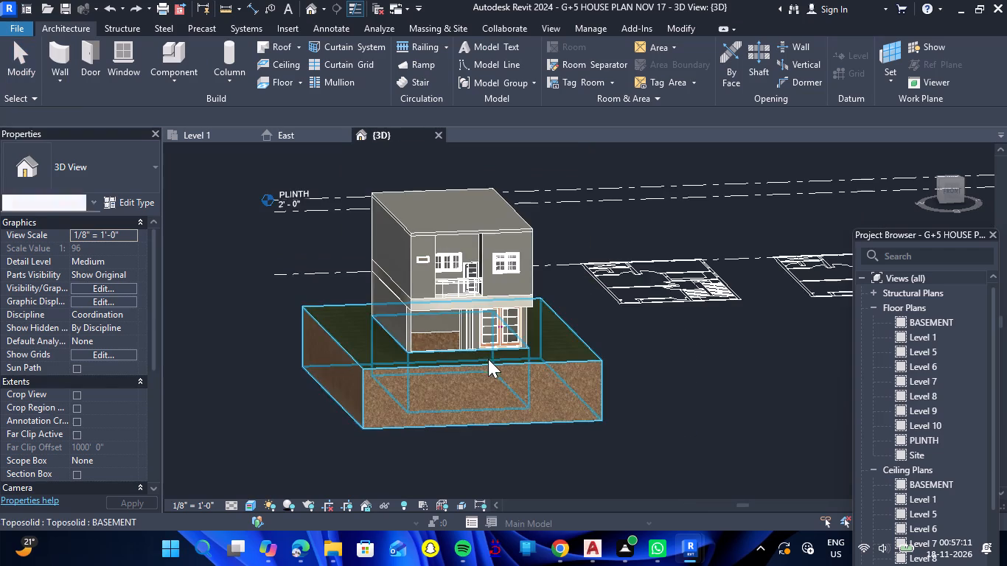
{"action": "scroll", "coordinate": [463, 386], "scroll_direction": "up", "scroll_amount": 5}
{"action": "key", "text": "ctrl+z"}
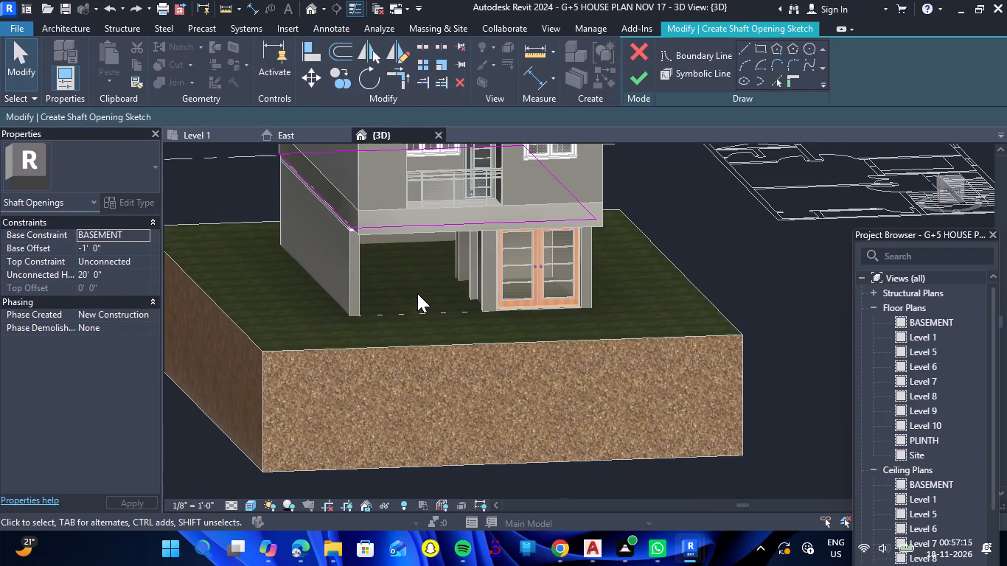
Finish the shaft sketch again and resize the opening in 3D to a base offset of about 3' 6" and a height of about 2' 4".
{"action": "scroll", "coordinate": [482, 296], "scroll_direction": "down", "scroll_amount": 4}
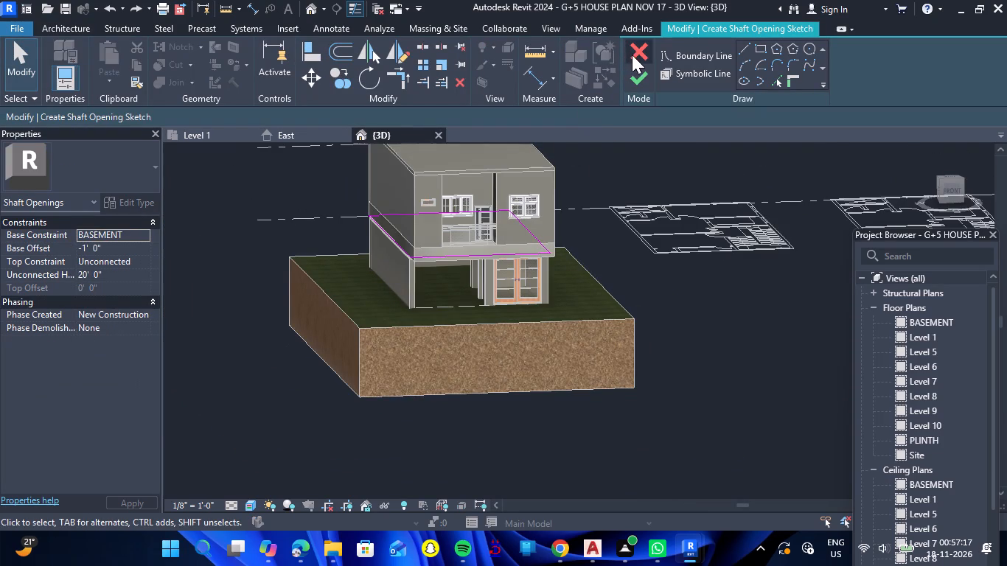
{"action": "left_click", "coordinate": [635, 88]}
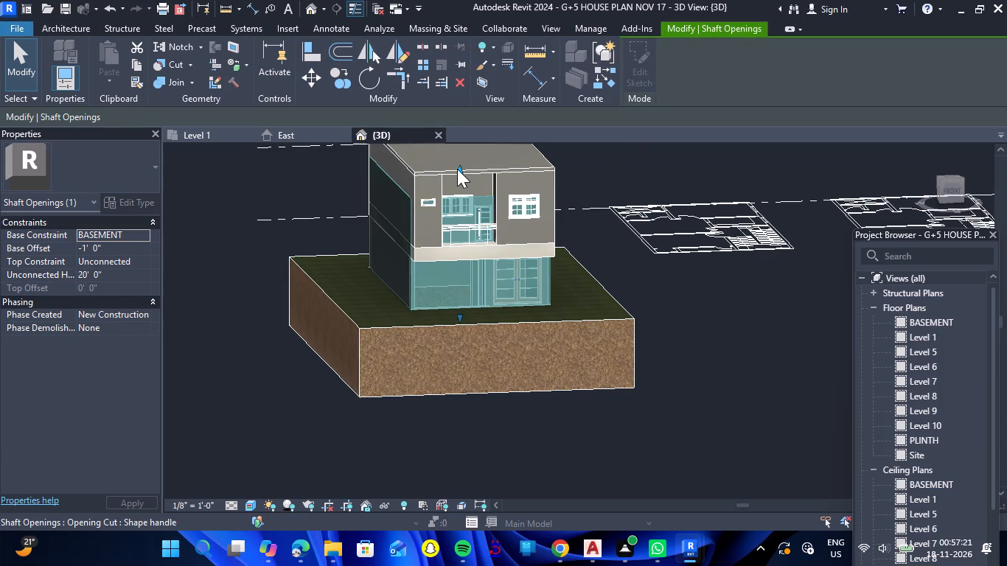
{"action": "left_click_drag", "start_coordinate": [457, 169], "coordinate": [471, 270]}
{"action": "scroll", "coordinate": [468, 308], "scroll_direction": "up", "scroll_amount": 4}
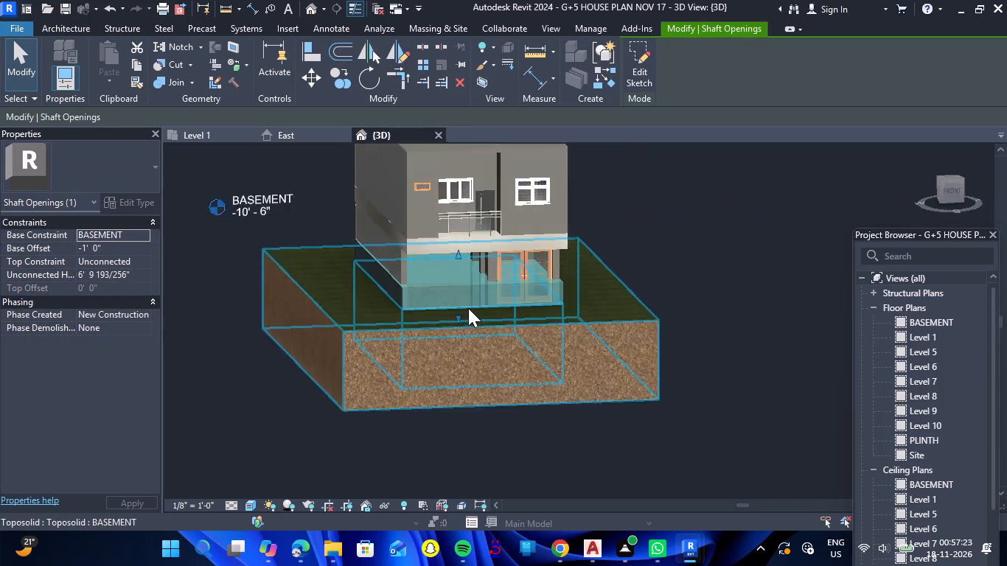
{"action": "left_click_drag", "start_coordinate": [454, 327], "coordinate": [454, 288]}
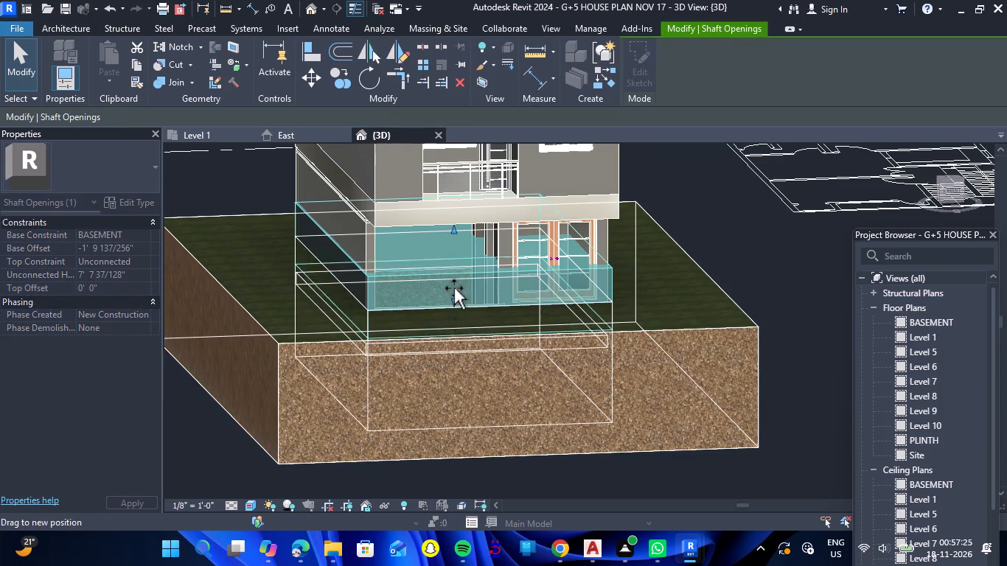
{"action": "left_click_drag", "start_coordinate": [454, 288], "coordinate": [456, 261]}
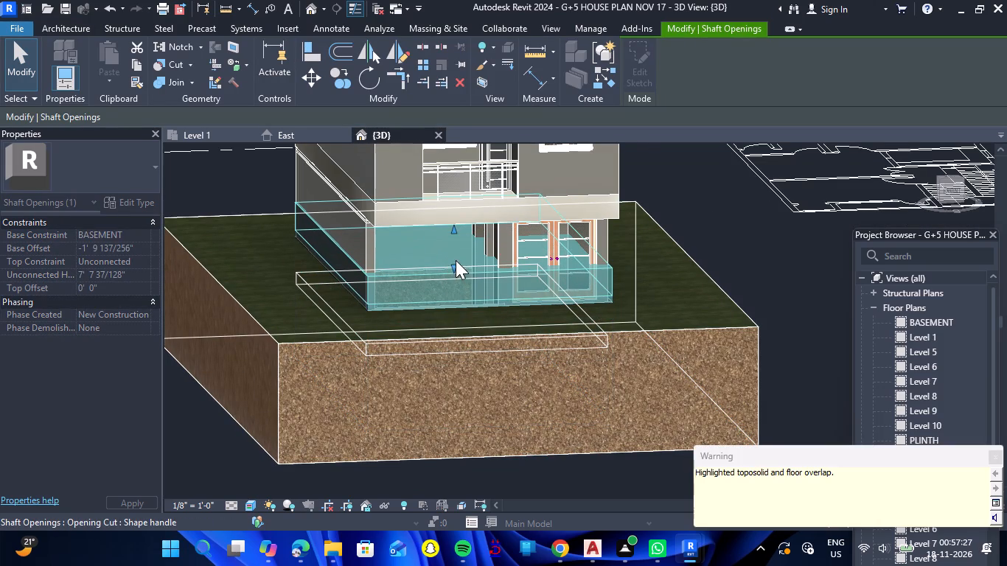
Examine the basement front and the toposolid around the open bay and double door in the 3D view.
{"action": "scroll", "coordinate": [467, 315], "scroll_direction": "up", "scroll_amount": 3}
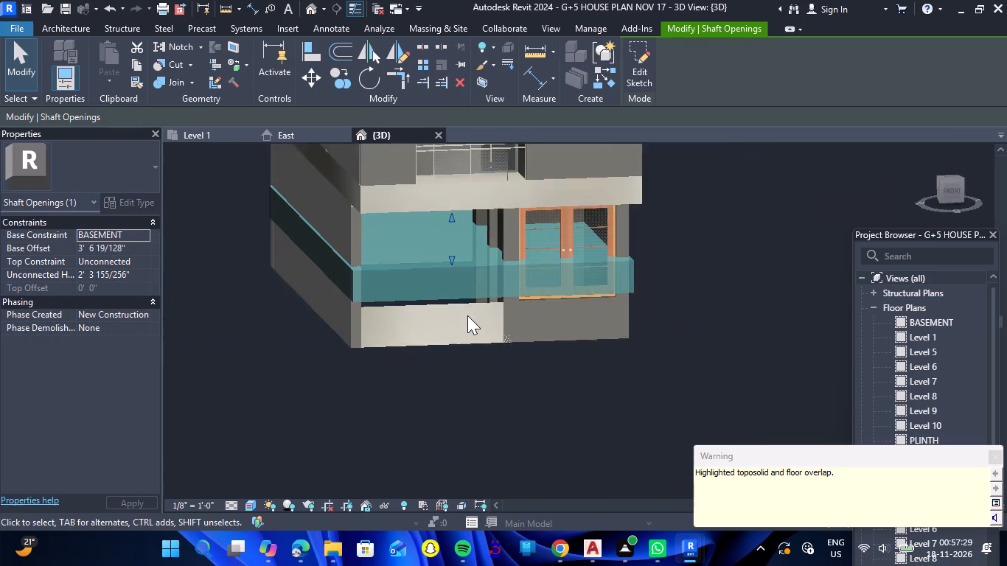
{"action": "scroll", "coordinate": [467, 315], "scroll_direction": "up", "scroll_amount": 2}
{"action": "scroll", "coordinate": [466, 309], "scroll_direction": "down", "scroll_amount": 1}
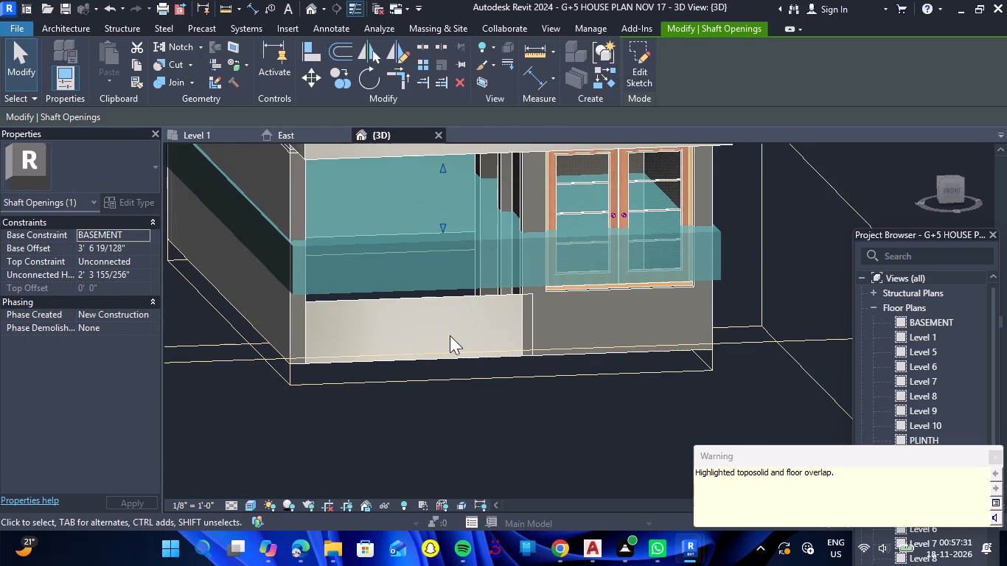
{"action": "left_click_drag", "start_coordinate": [455, 364], "coordinate": [443, 354]}
{"action": "right_click_drag", "start_coordinate": [455, 364], "coordinate": [443, 354], "text": "shift"}
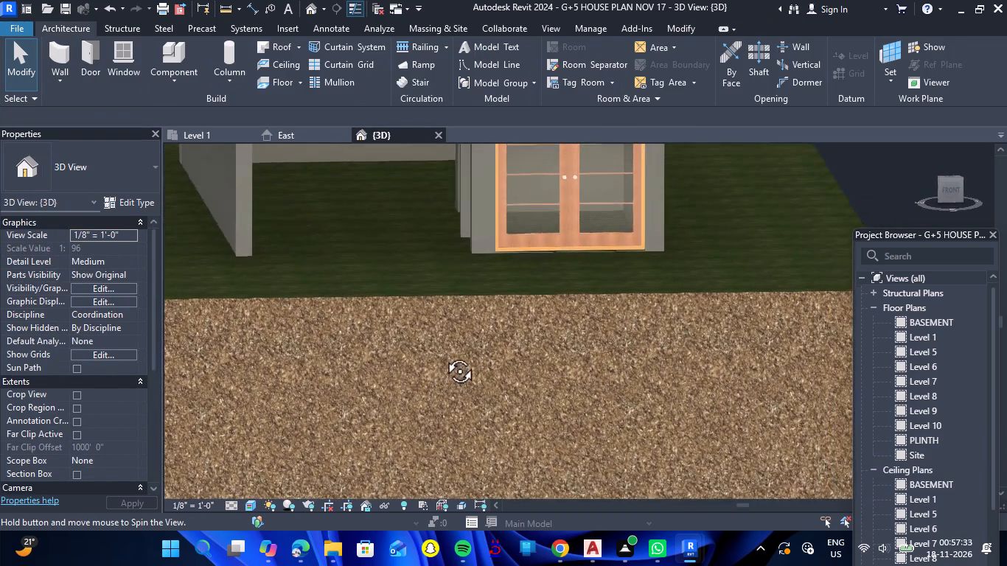
{"action": "left_click_drag", "start_coordinate": [443, 354], "coordinate": [443, 355]}
{"action": "right_click_drag", "start_coordinate": [443, 354], "coordinate": [443, 355], "text": "shift"}
{"action": "scroll", "coordinate": [476, 340], "scroll_direction": "down", "scroll_amount": 8}
{"action": "key", "text": "Escape"}
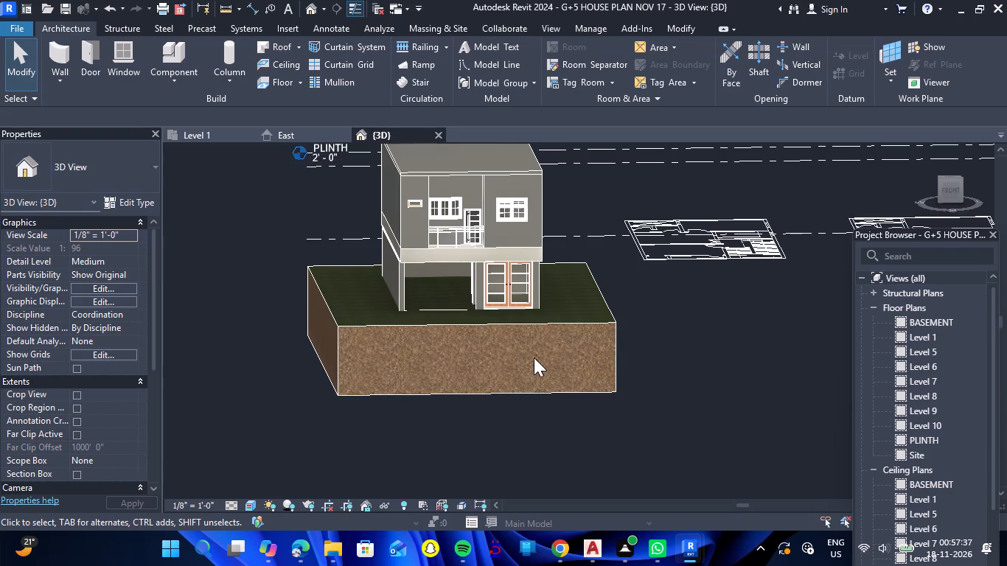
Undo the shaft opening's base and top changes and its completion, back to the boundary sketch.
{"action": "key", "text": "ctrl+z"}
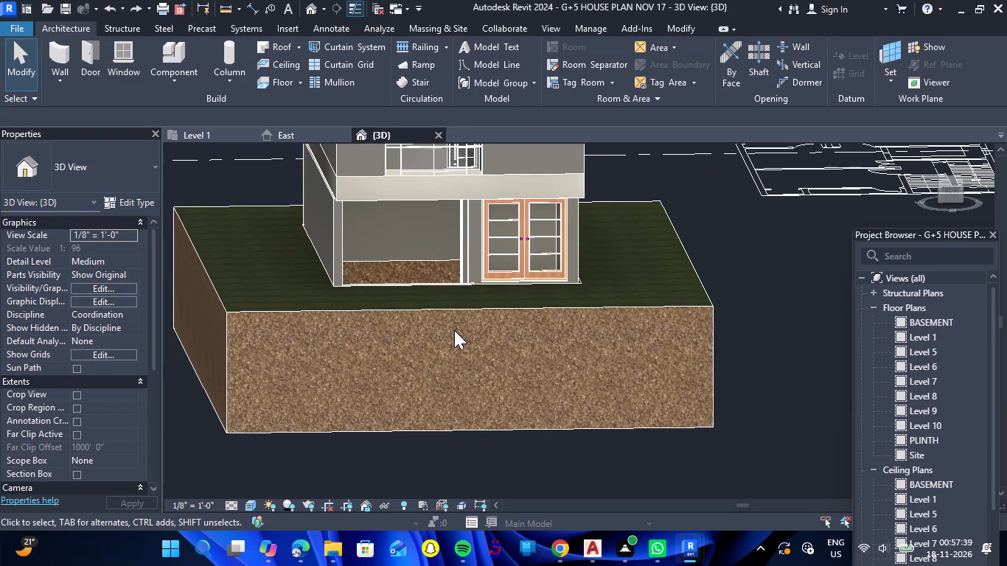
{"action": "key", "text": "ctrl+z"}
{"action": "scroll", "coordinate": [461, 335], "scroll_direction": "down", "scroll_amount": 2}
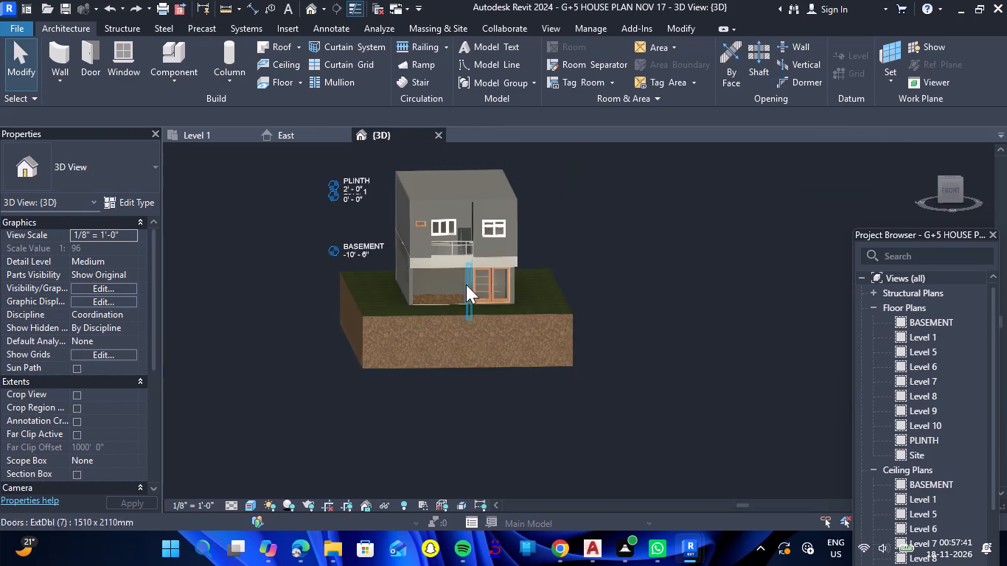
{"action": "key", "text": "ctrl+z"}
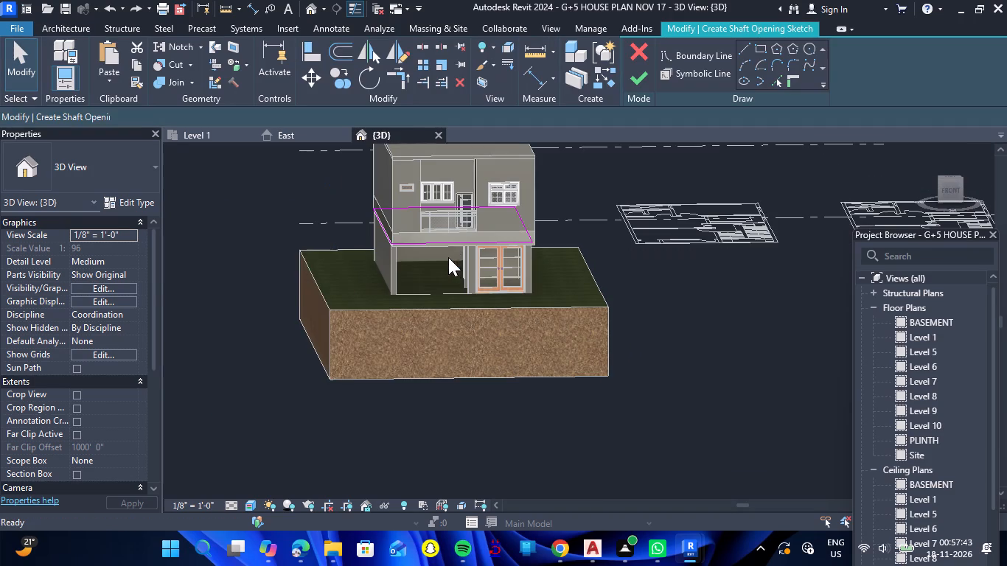
Finish the shaft opening sketch and lower the shaft's top in the 3D view to an unconnected height of about 4' 1".
{"action": "scroll", "coordinate": [447, 233], "scroll_direction": "up", "scroll_amount": 7}
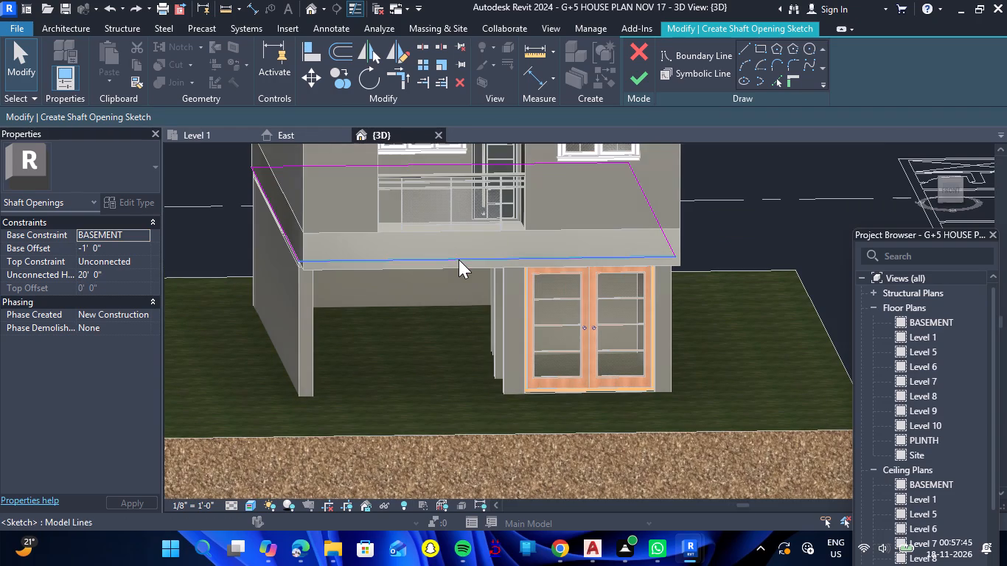
{"action": "left_click", "coordinate": [646, 78]}
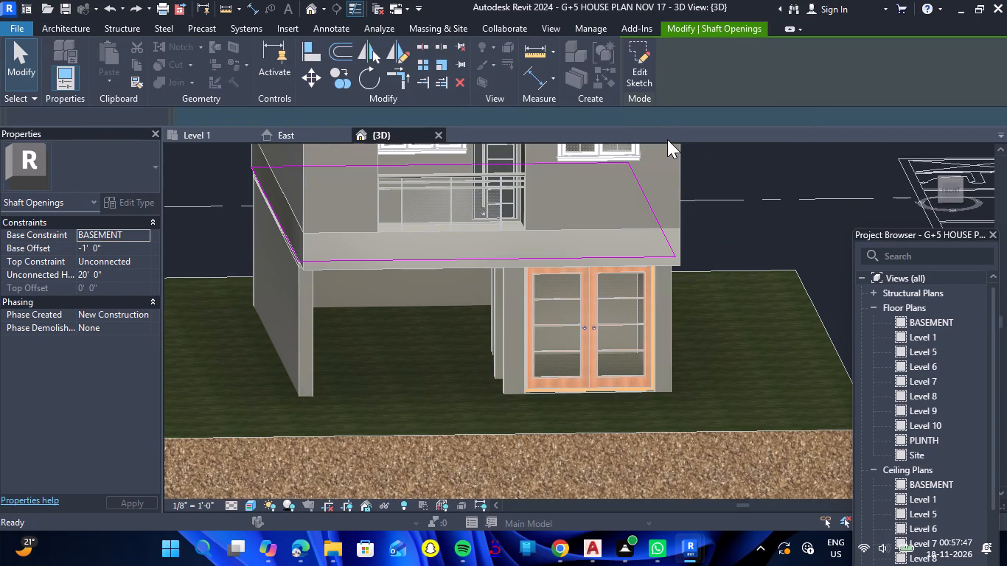
{"action": "scroll", "coordinate": [584, 254], "scroll_direction": "down", "scroll_amount": 3}
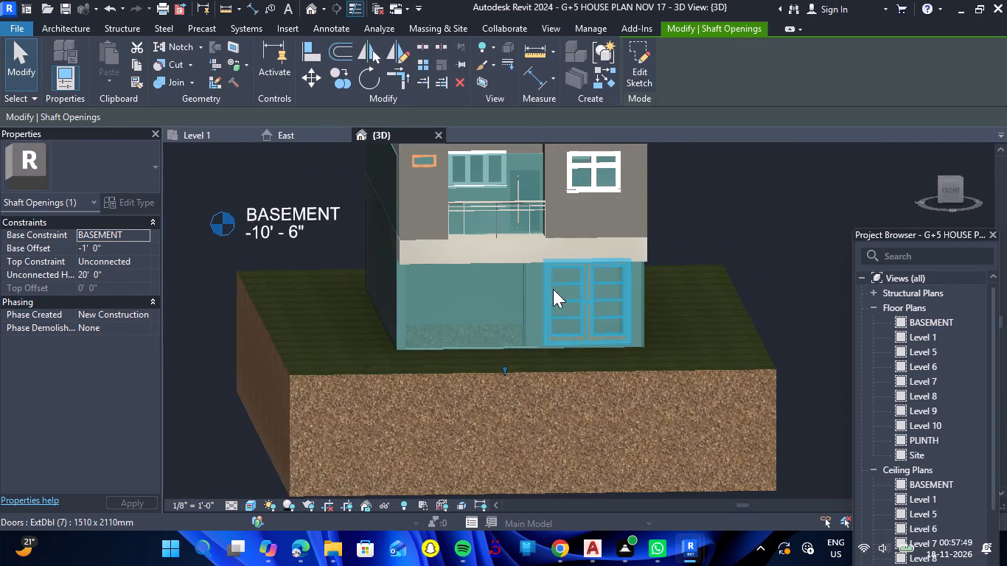
{"action": "scroll", "coordinate": [514, 225], "scroll_direction": "down", "scroll_amount": 4}
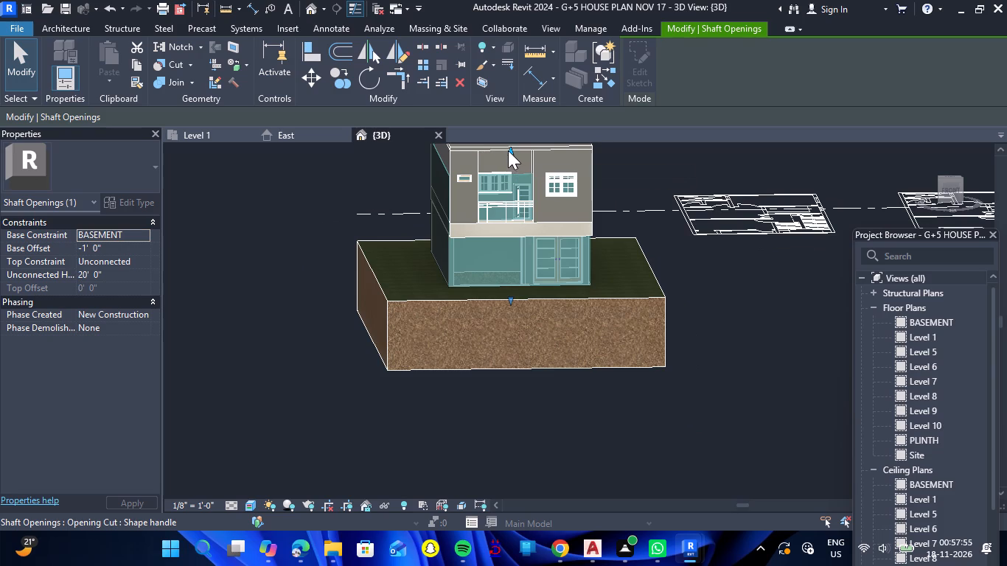
{"action": "left_click_drag", "start_coordinate": [508, 150], "coordinate": [508, 267]}
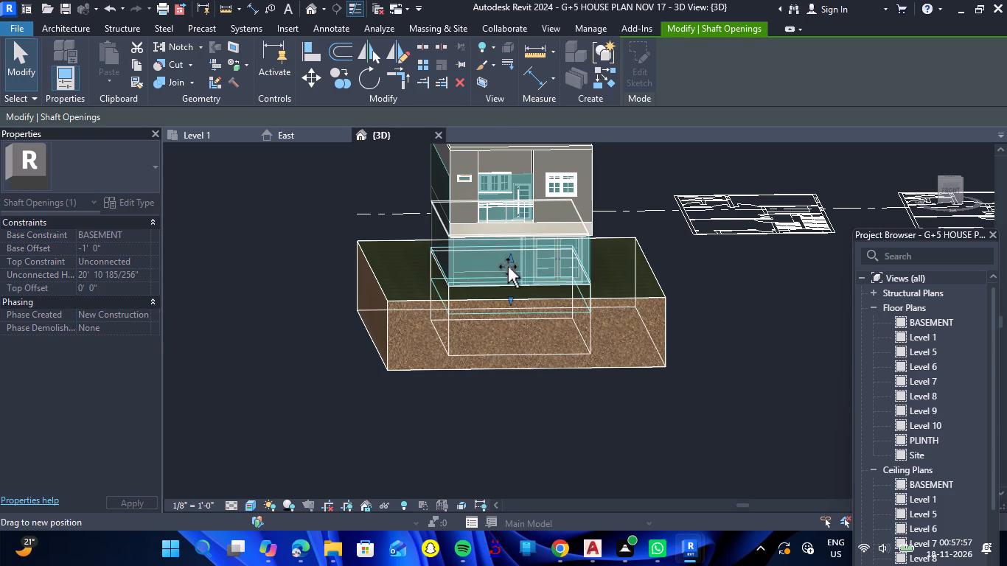
{"action": "left_click_drag", "start_coordinate": [508, 267], "coordinate": [508, 270]}
{"action": "scroll", "coordinate": [517, 301], "scroll_direction": "up", "scroll_amount": 5}
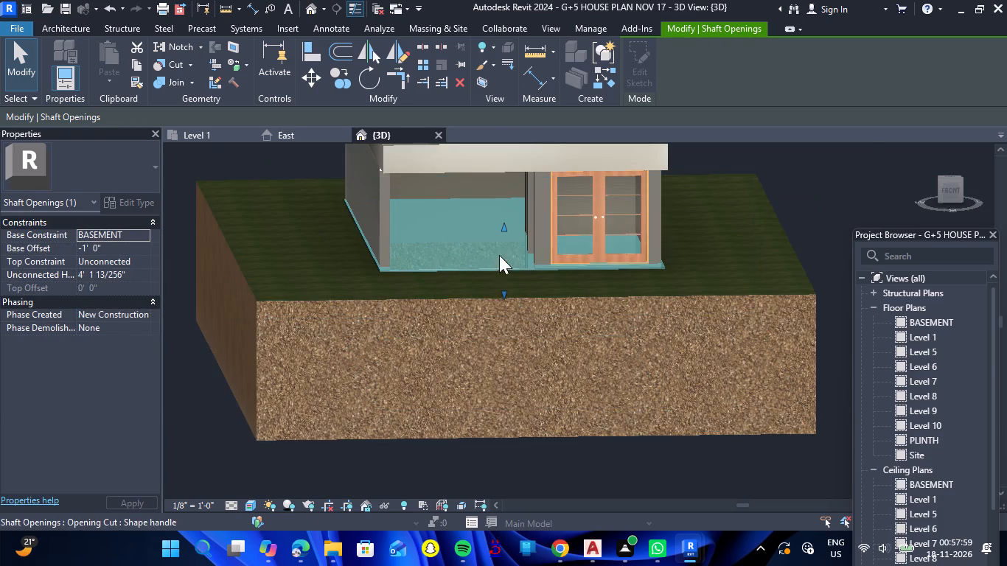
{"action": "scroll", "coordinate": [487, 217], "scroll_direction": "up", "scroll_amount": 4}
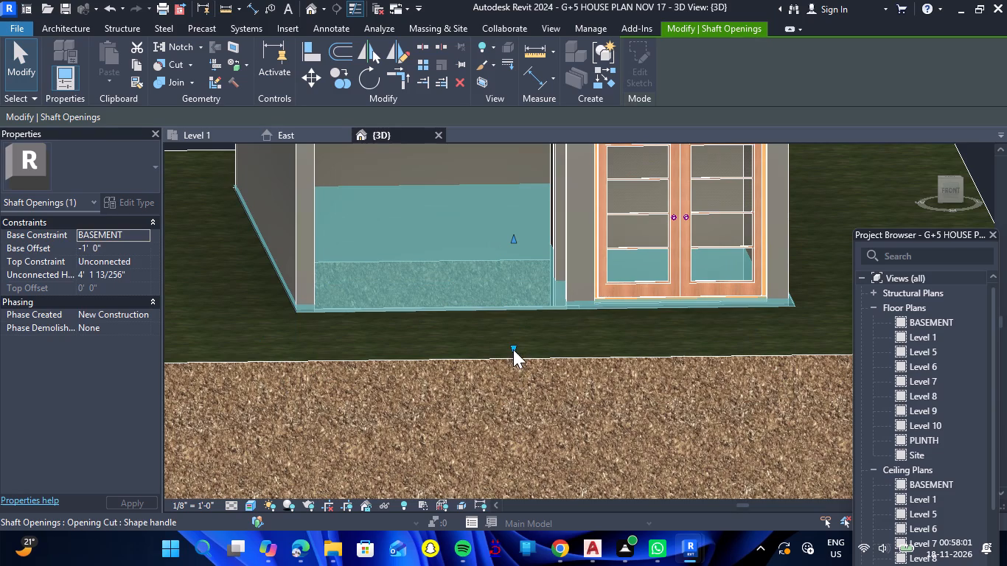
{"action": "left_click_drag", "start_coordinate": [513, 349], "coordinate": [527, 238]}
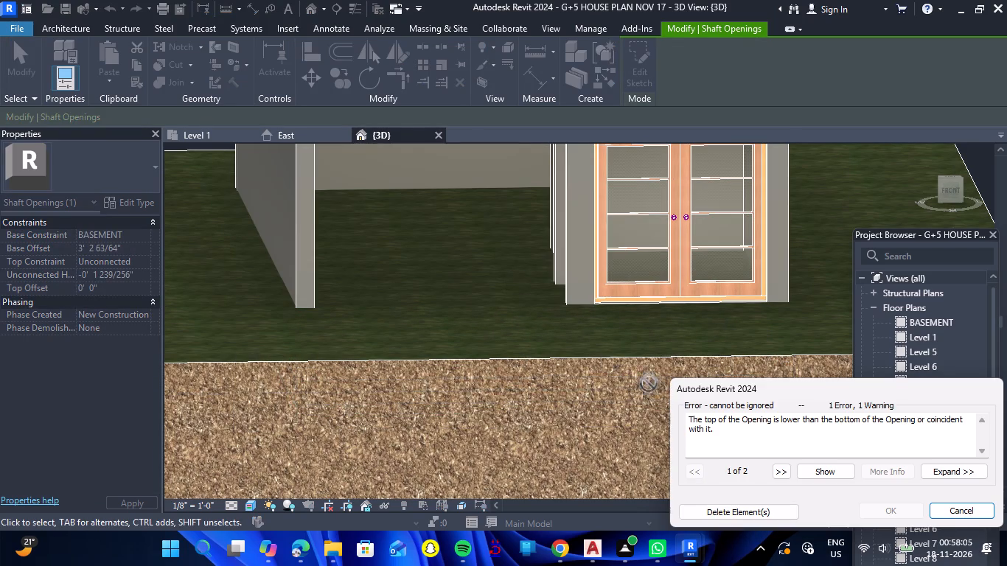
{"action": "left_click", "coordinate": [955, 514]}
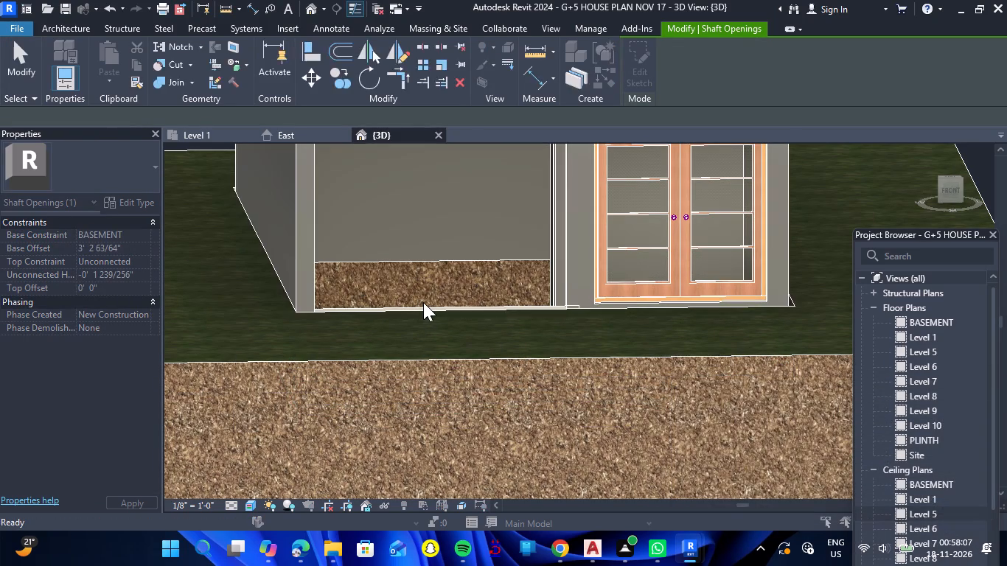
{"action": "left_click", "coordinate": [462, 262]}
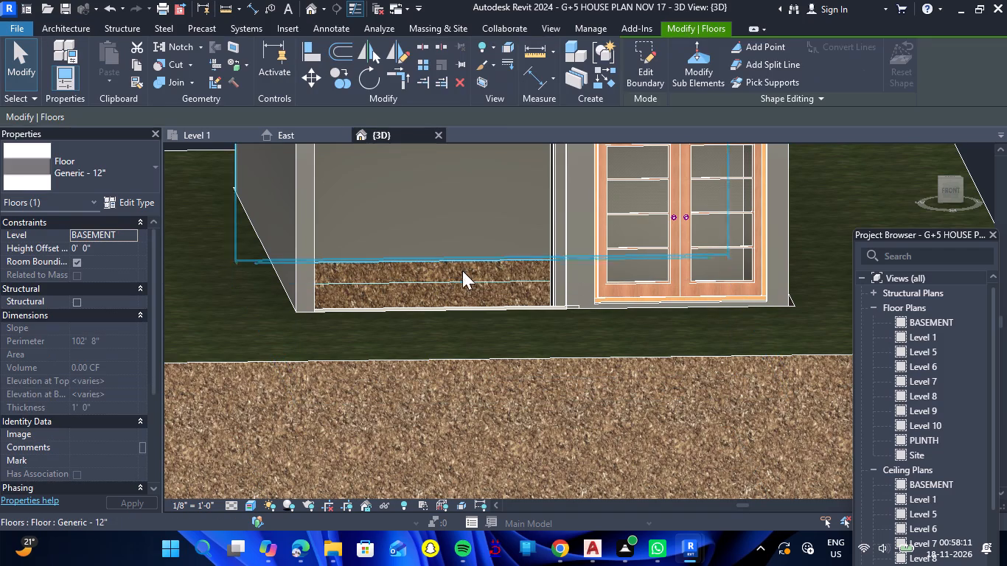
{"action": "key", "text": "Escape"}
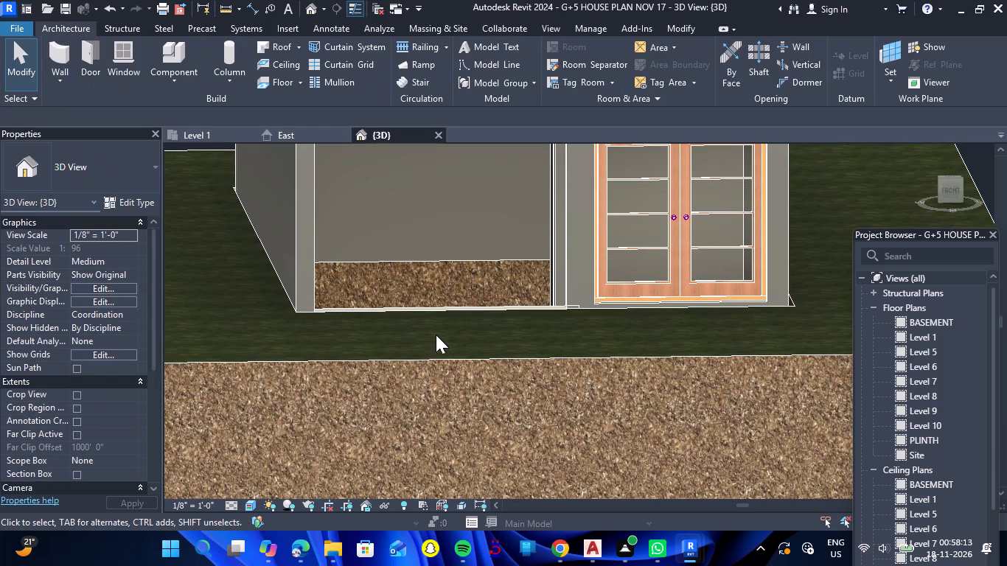
Raise the shaft opening's base in the 3D view to a base offset of about 1' 5" and a height of about 1' 8".
{"action": "left_click", "coordinate": [449, 303]}
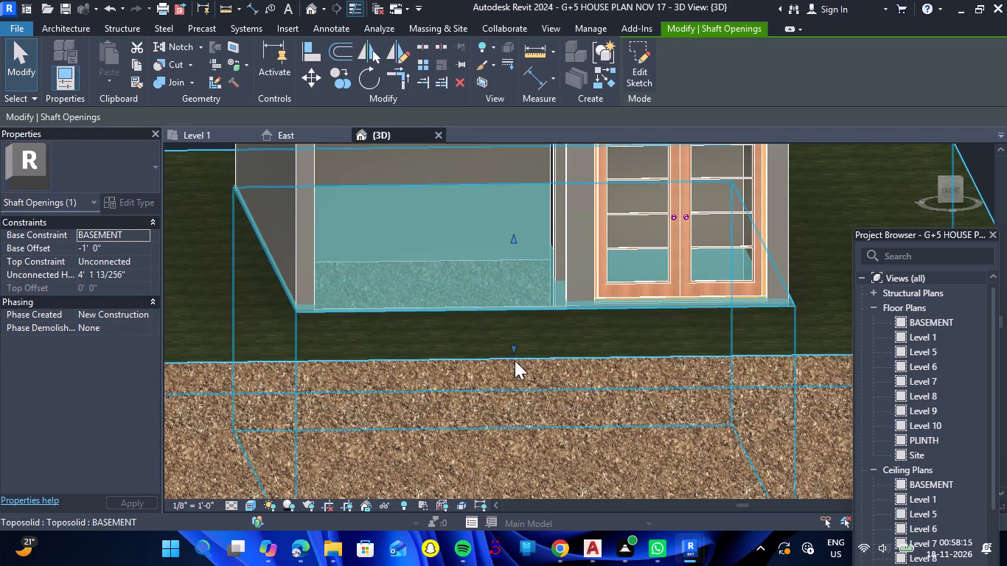
{"action": "left_click_drag", "start_coordinate": [515, 345], "coordinate": [503, 288]}
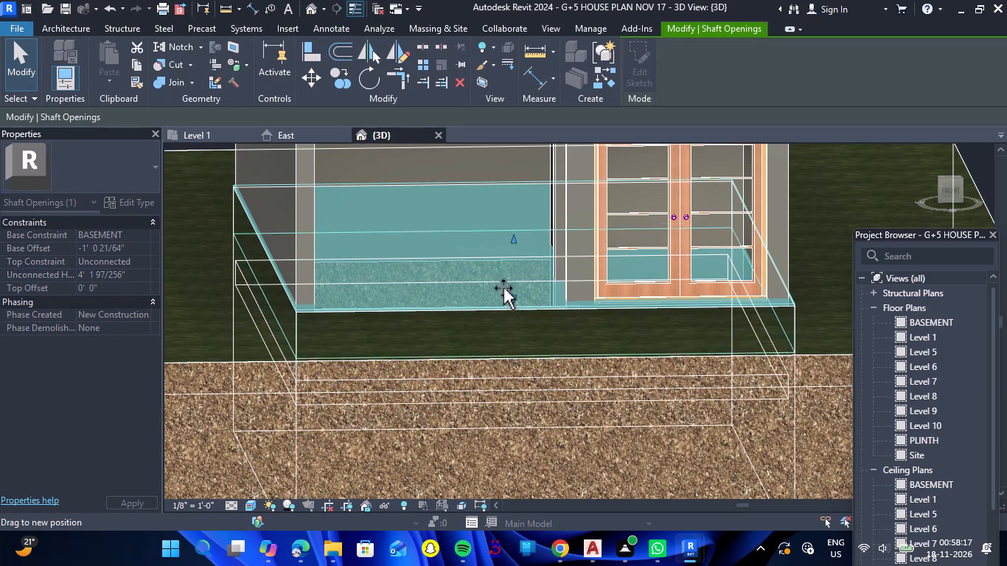
{"action": "left_click_drag", "start_coordinate": [503, 288], "coordinate": [503, 283]}
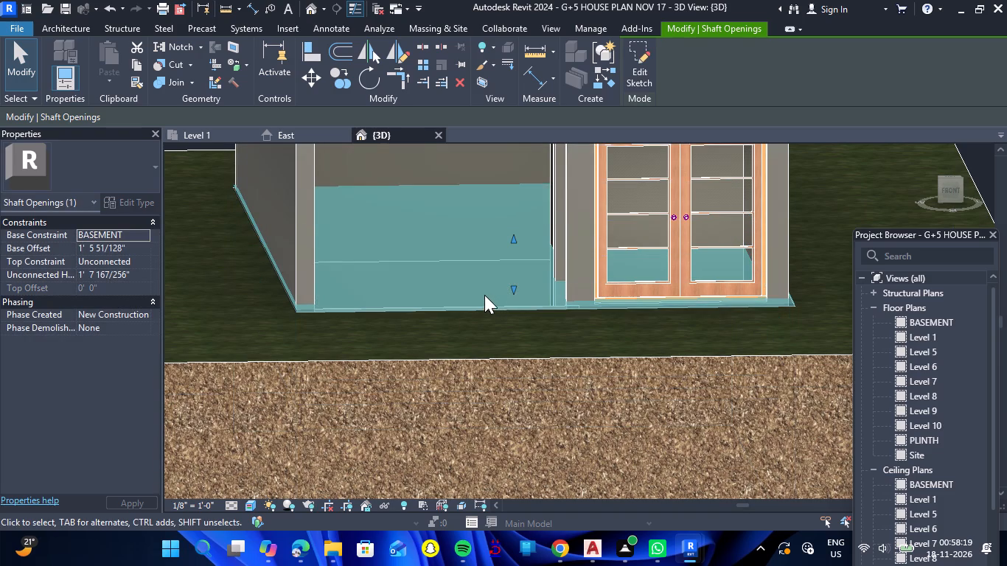
{"action": "scroll", "coordinate": [484, 295], "scroll_direction": "down", "scroll_amount": 7}
{"action": "left_click", "coordinate": [254, 317]}
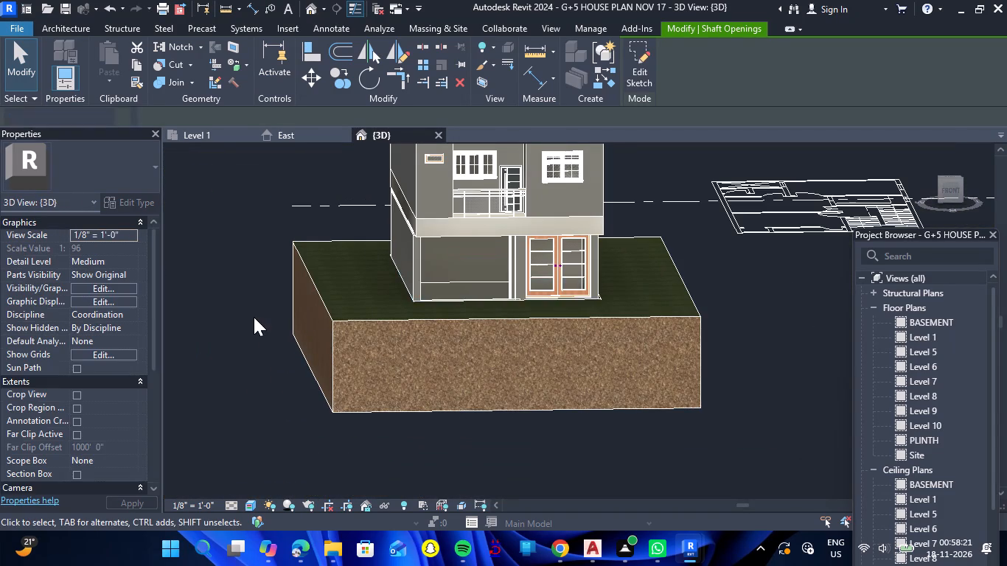
Examine the ground cut along the basement front, from the open bay to the double door.
{"action": "scroll", "coordinate": [469, 287], "scroll_direction": "up", "scroll_amount": 6}
{"action": "scroll", "coordinate": [498, 332], "scroll_direction": "down", "scroll_amount": 2}
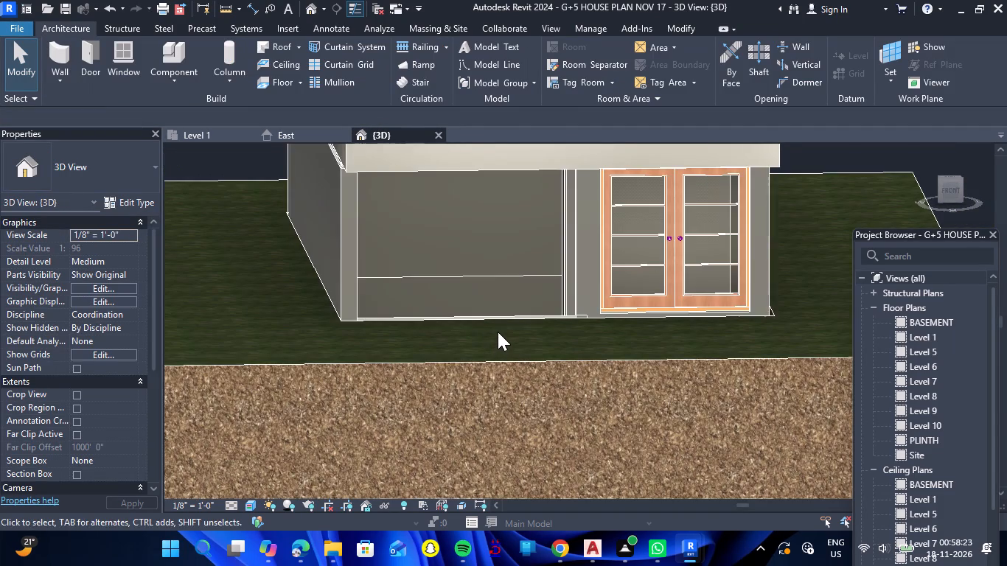
{"action": "scroll", "coordinate": [498, 332], "scroll_direction": "down", "scroll_amount": 3}
{"action": "right_click_drag", "start_coordinate": [537, 332], "coordinate": [516, 452], "text": "shift"}
{"action": "left_click_drag", "start_coordinate": [537, 332], "coordinate": [516, 452], "text": "shift"}
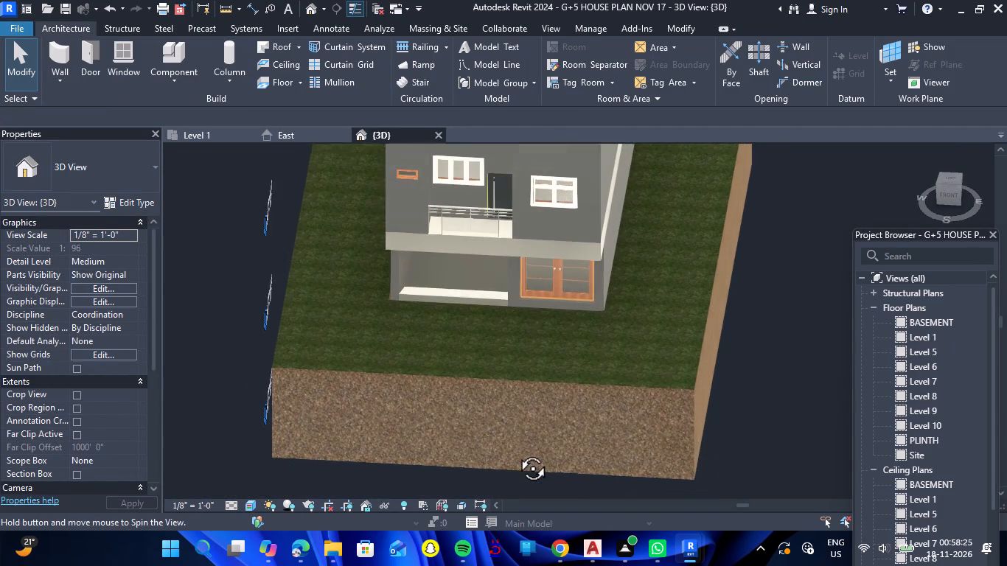
{"action": "right_click_drag", "start_coordinate": [516, 452], "coordinate": [516, 453], "text": "shift"}
{"action": "left_click_drag", "start_coordinate": [516, 452], "coordinate": [516, 453], "text": "shift"}
{"action": "scroll", "coordinate": [428, 280], "scroll_direction": "up", "scroll_amount": 6}
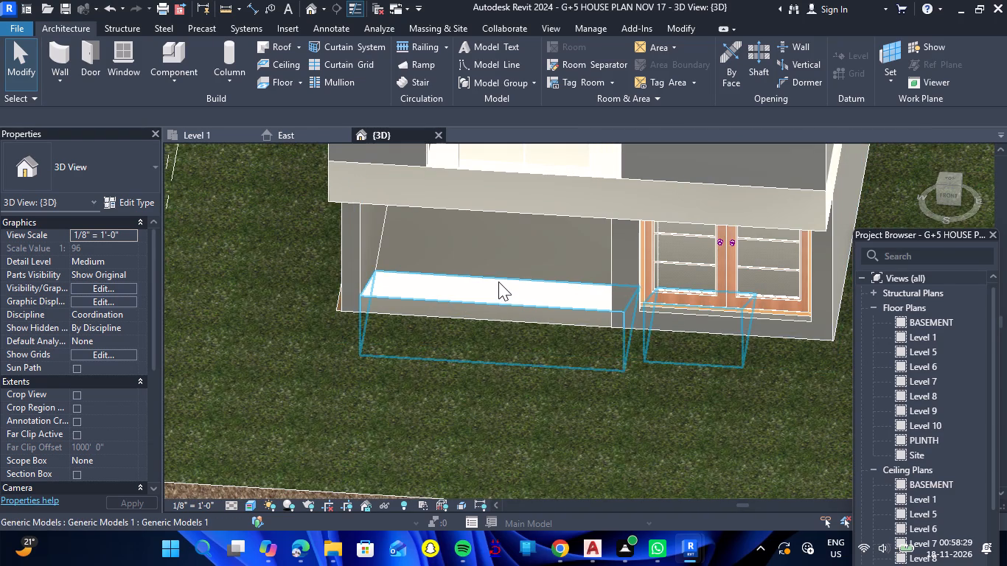
{"action": "scroll", "coordinate": [360, 298], "scroll_direction": "down", "scroll_amount": 3}
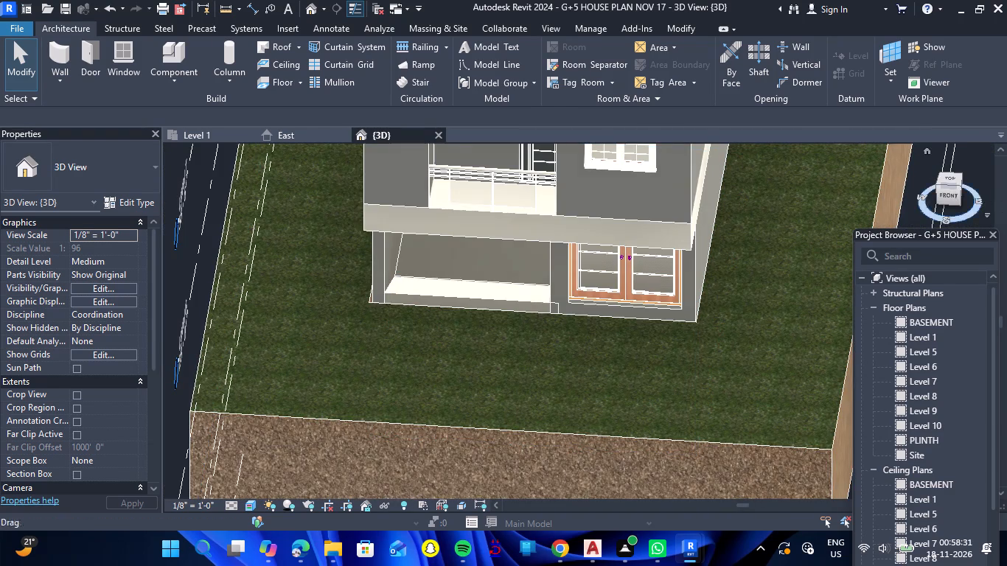
Inspect the house and toposolid from above, including the edge where the ground meets the front corner beside the open bay.
{"action": "left_click", "coordinate": [947, 176]}
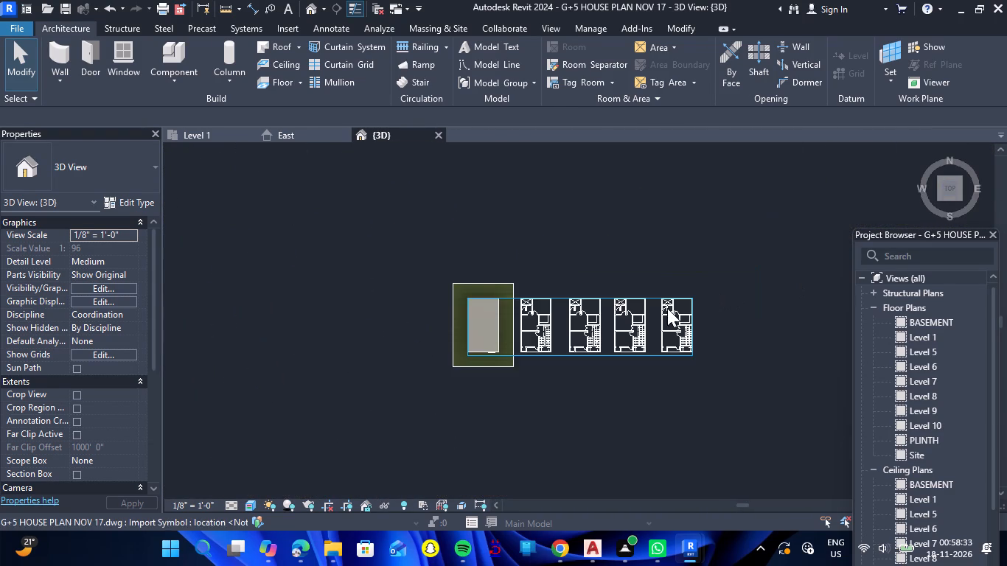
{"action": "scroll", "coordinate": [458, 324], "scroll_direction": "up", "scroll_amount": 8}
{"action": "scroll", "coordinate": [482, 304], "scroll_direction": "down", "scroll_amount": 4}
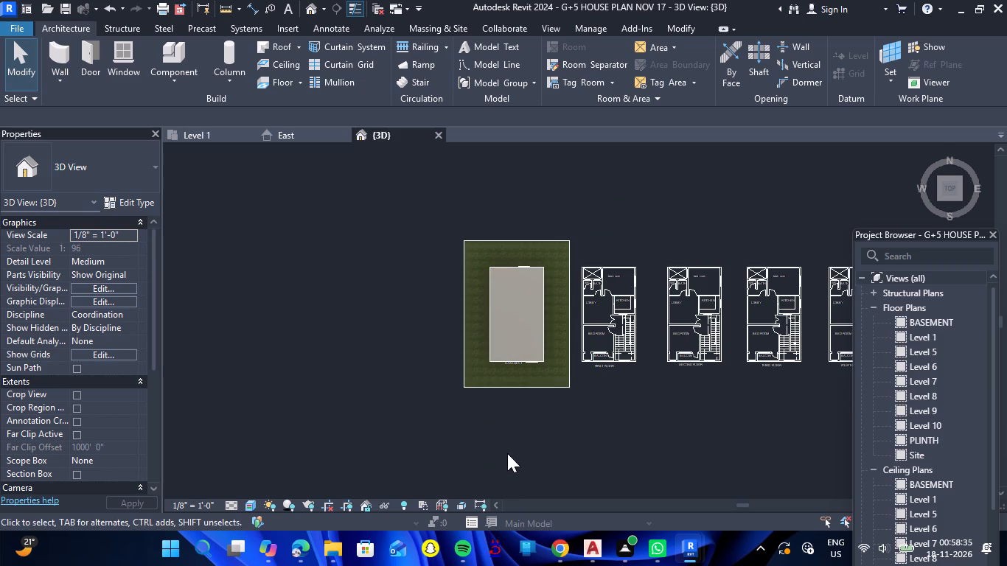
{"action": "left_click_drag", "start_coordinate": [506, 446], "coordinate": [521, 346], "text": "shift"}
{"action": "right_click_drag", "start_coordinate": [506, 446], "coordinate": [521, 346], "text": "shift"}
{"action": "scroll", "coordinate": [501, 426], "scroll_direction": "up", "scroll_amount": 10}
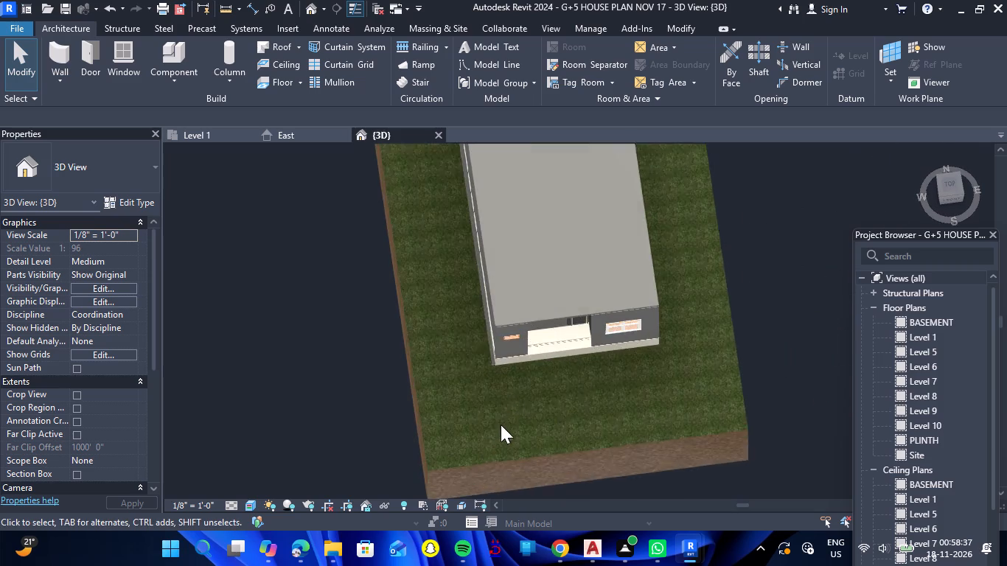
{"action": "scroll", "coordinate": [517, 354], "scroll_direction": "up", "scroll_amount": 6}
{"action": "scroll", "coordinate": [435, 319], "scroll_direction": "up", "scroll_amount": 8}
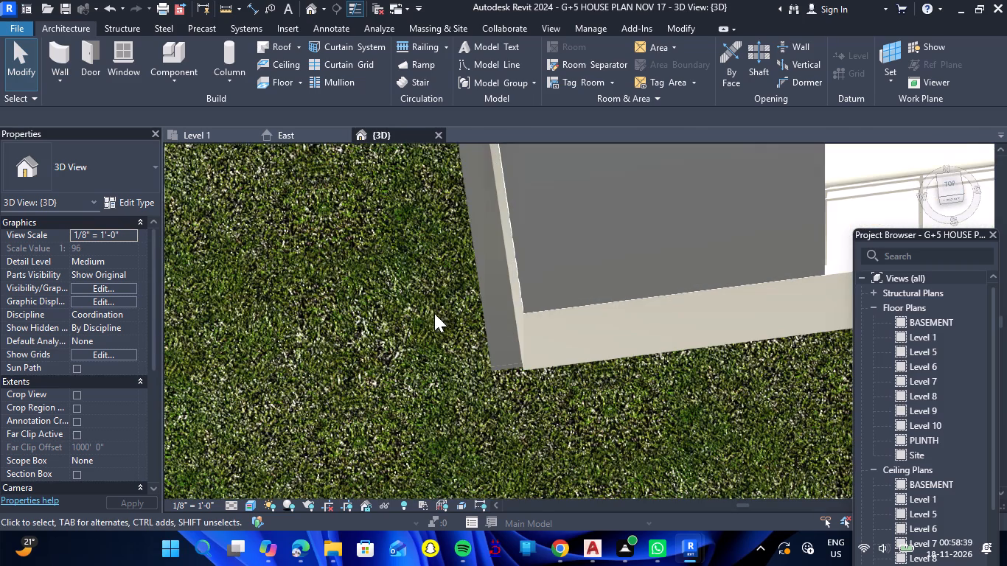
{"action": "scroll", "coordinate": [370, 312], "scroll_direction": "down", "scroll_amount": 2}
{"action": "left_click_drag", "start_coordinate": [574, 433], "coordinate": [573, 430], "text": "shift"}
{"action": "right_click_drag", "start_coordinate": [574, 433], "coordinate": [573, 430], "text": "shift"}
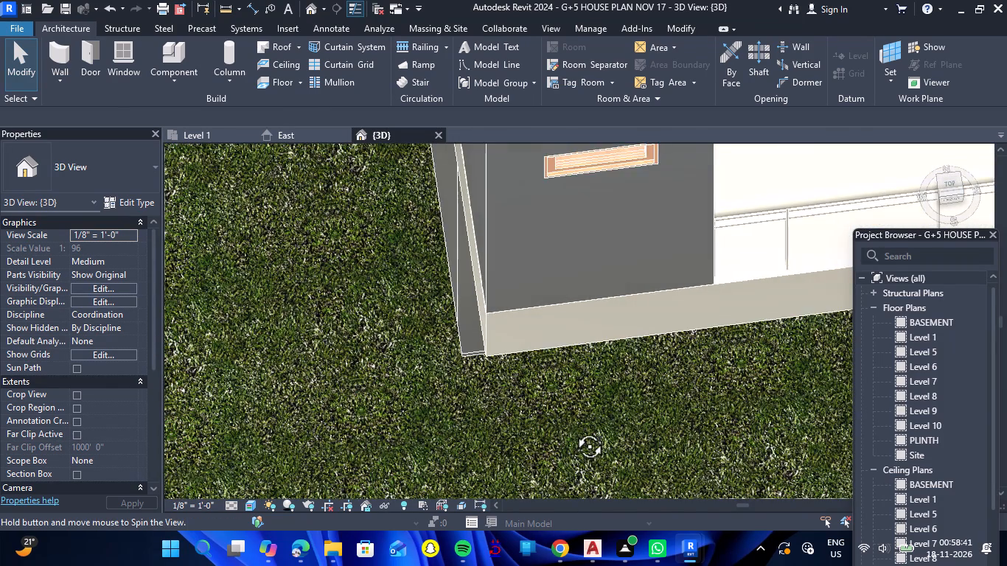
{"action": "left_click_drag", "start_coordinate": [573, 430], "coordinate": [592, 287], "text": "shift"}
{"action": "right_click_drag", "start_coordinate": [573, 430], "coordinate": [592, 287], "text": "shift"}
{"action": "scroll", "coordinate": [571, 256], "scroll_direction": "down", "scroll_amount": 9}
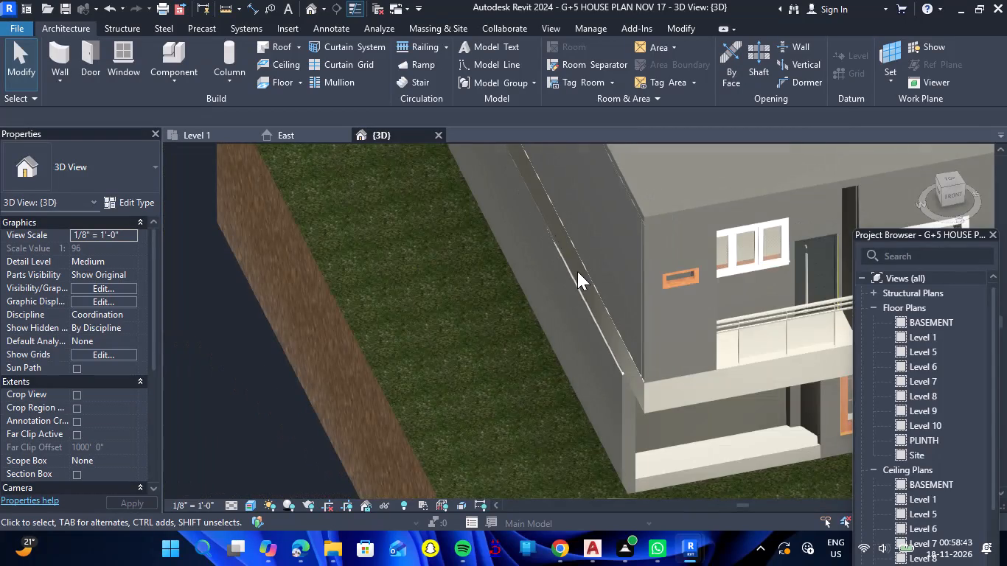
{"action": "scroll", "coordinate": [577, 271], "scroll_direction": "down", "scroll_amount": 2}
{"action": "scroll", "coordinate": [655, 401], "scroll_direction": "up", "scroll_amount": 7}
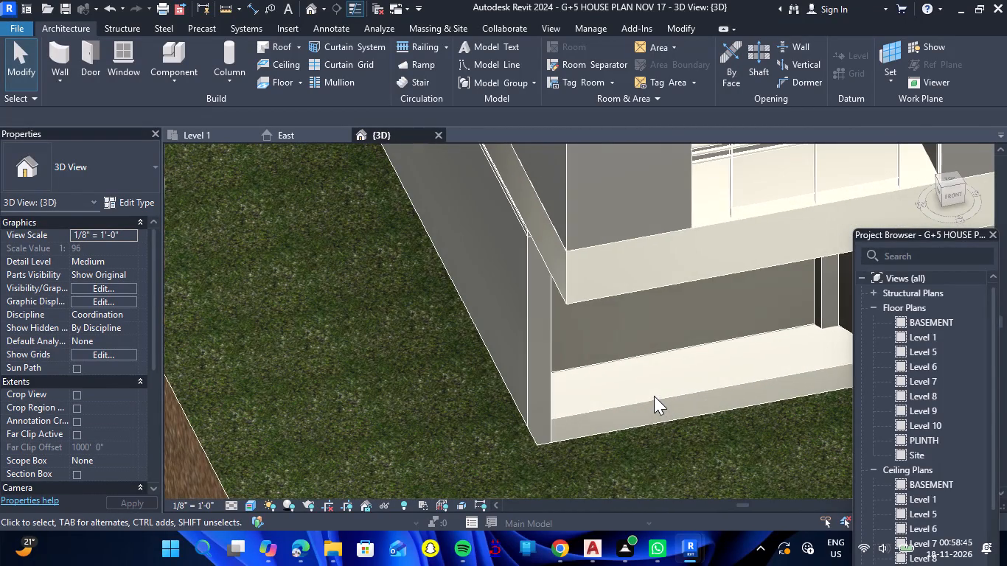
Examine the ground opening's fit against the basement side wall and front corner from several 3D angles.
{"action": "right_click_drag", "start_coordinate": [635, 438], "coordinate": [594, 438], "text": "shift"}
{"action": "left_click_drag", "start_coordinate": [635, 438], "coordinate": [594, 438], "text": "shift"}
{"action": "scroll", "coordinate": [592, 425], "scroll_direction": "down", "scroll_amount": 2}
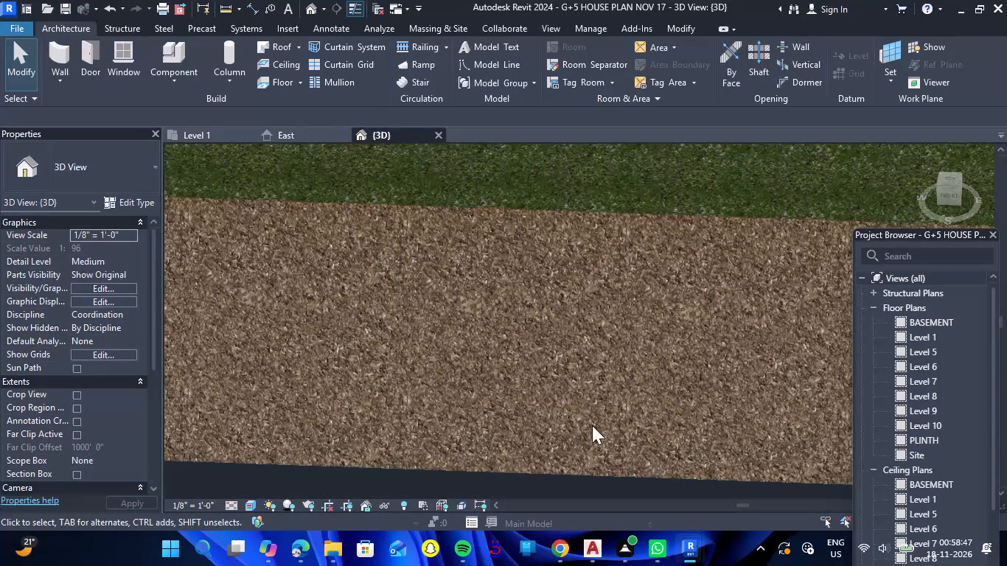
{"action": "scroll", "coordinate": [592, 425], "scroll_direction": "down", "scroll_amount": 5}
{"action": "scroll", "coordinate": [447, 211], "scroll_direction": "up", "scroll_amount": 8}
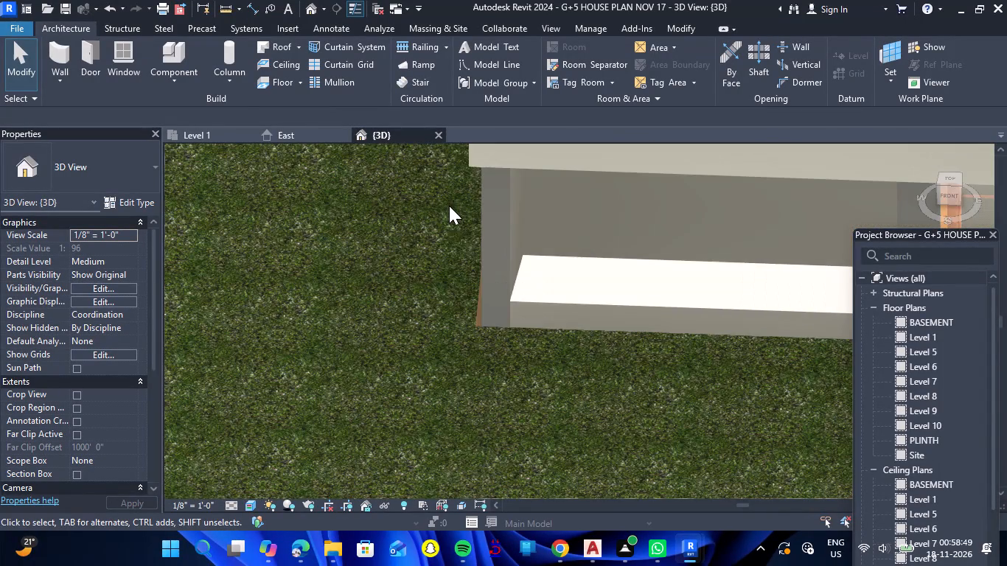
{"action": "scroll", "coordinate": [453, 227], "scroll_direction": "up", "scroll_amount": 5}
{"action": "scroll", "coordinate": [484, 312], "scroll_direction": "down", "scroll_amount": 2}
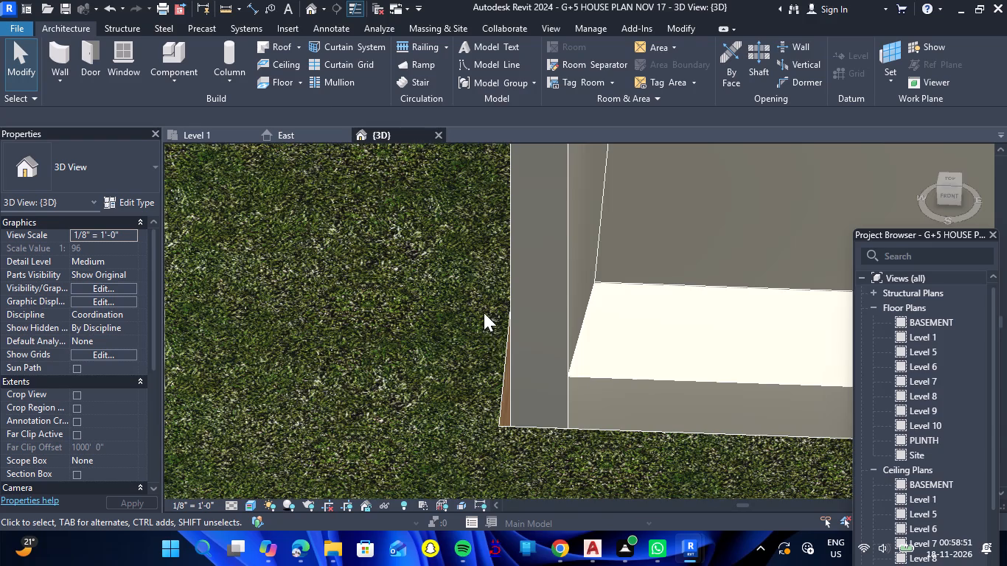
{"action": "scroll", "coordinate": [484, 312], "scroll_direction": "down", "scroll_amount": 3}
{"action": "scroll", "coordinate": [551, 352], "scroll_direction": "down", "scroll_amount": 7}
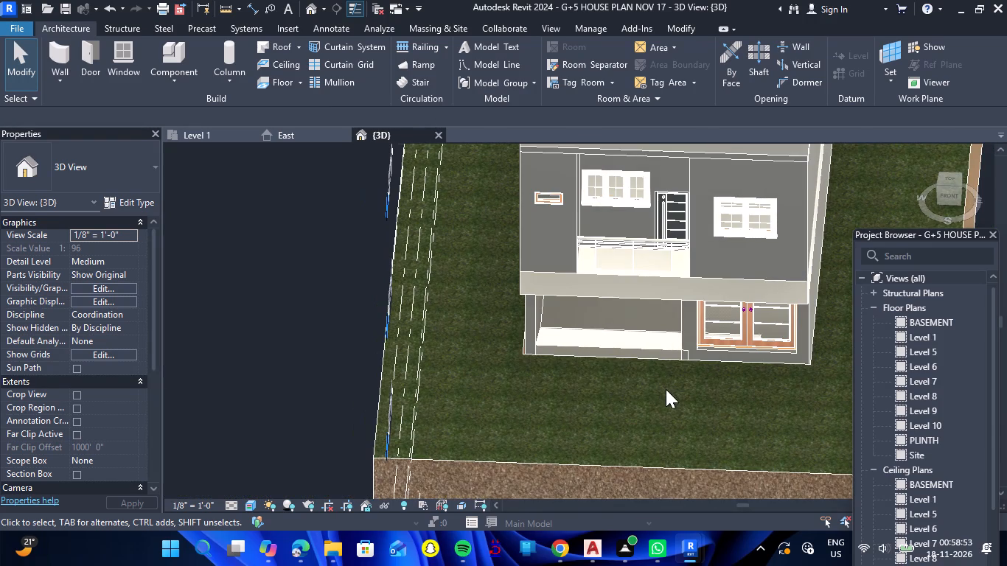
{"action": "left_click_drag", "start_coordinate": [666, 389], "coordinate": [618, 405]}
{"action": "right_click_drag", "start_coordinate": [666, 389], "coordinate": [618, 405]}
{"action": "left_click_drag", "start_coordinate": [644, 410], "coordinate": [618, 436]}
{"action": "right_click_drag", "start_coordinate": [644, 410], "coordinate": [618, 436], "text": "shift"}
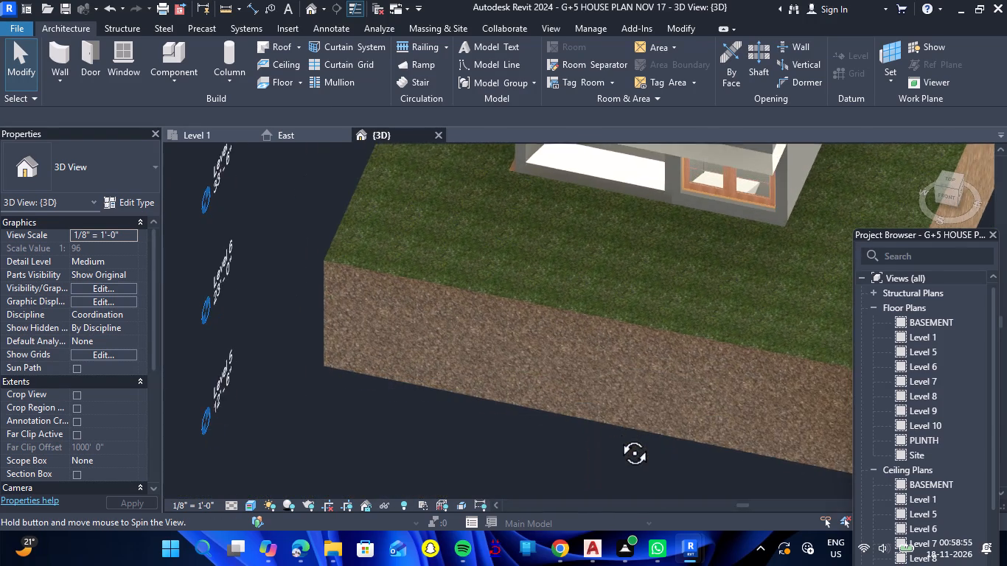
{"action": "left_click_drag", "start_coordinate": [618, 436], "coordinate": [611, 433]}
{"action": "right_click_drag", "start_coordinate": [618, 436], "coordinate": [611, 433], "text": "shift"}
{"action": "scroll", "coordinate": [617, 410], "scroll_direction": "down", "scroll_amount": 5}
{"action": "scroll", "coordinate": [585, 256], "scroll_direction": "up", "scroll_amount": 7}
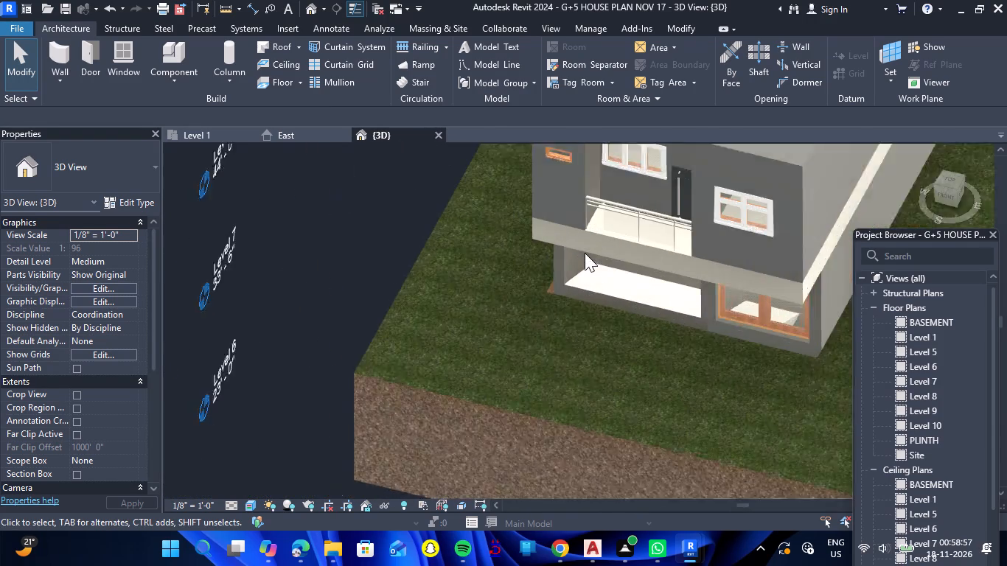
{"action": "scroll", "coordinate": [576, 264], "scroll_direction": "up", "scroll_amount": 6}
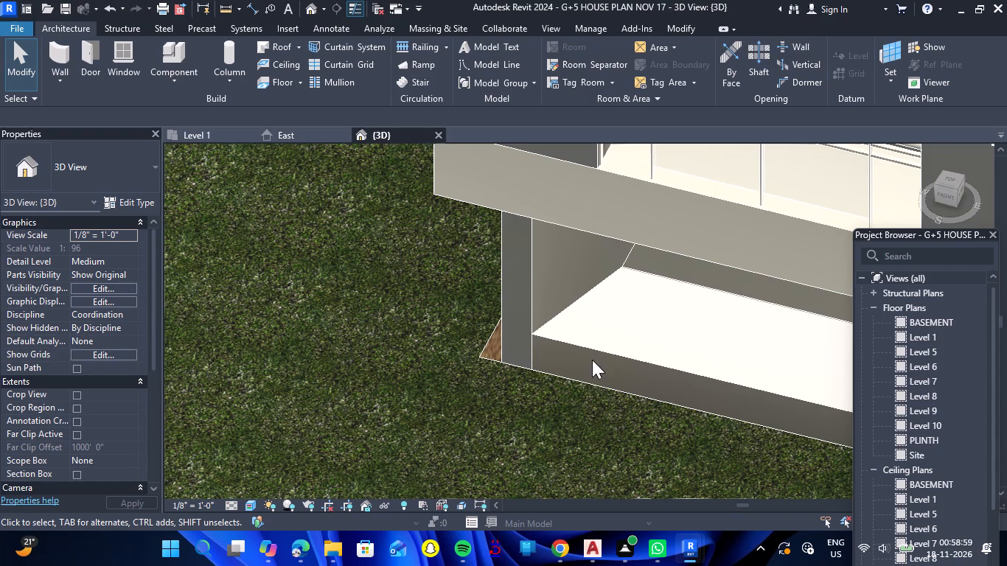
{"action": "scroll", "coordinate": [581, 304], "scroll_direction": "down", "scroll_amount": 12}
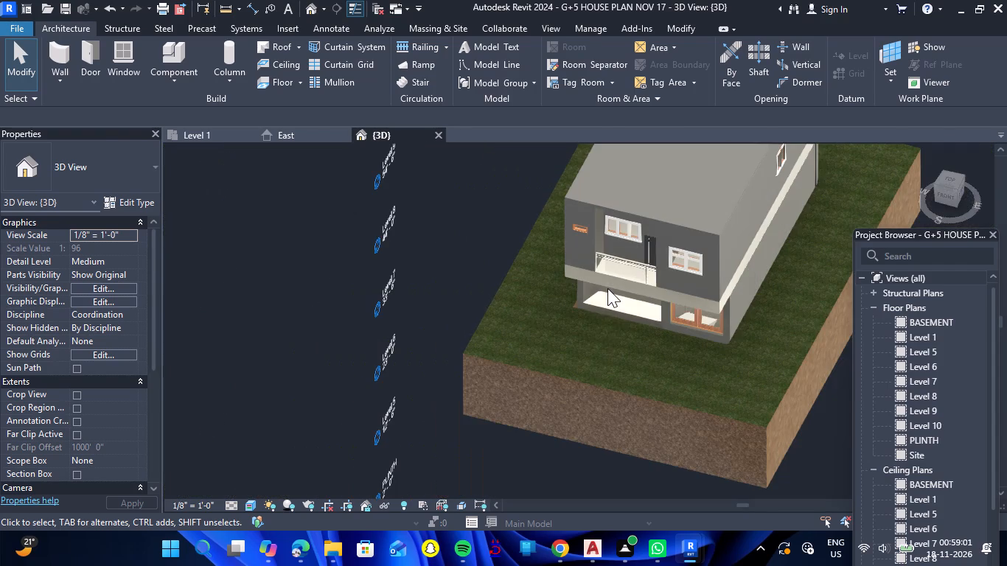
{"action": "left_click_drag", "start_coordinate": [591, 373], "coordinate": [649, 273], "text": "shift"}
{"action": "right_click_drag", "start_coordinate": [591, 373], "coordinate": [649, 273], "text": "shift"}
{"action": "scroll", "coordinate": [649, 273], "scroll_direction": "down", "scroll_amount": 3}
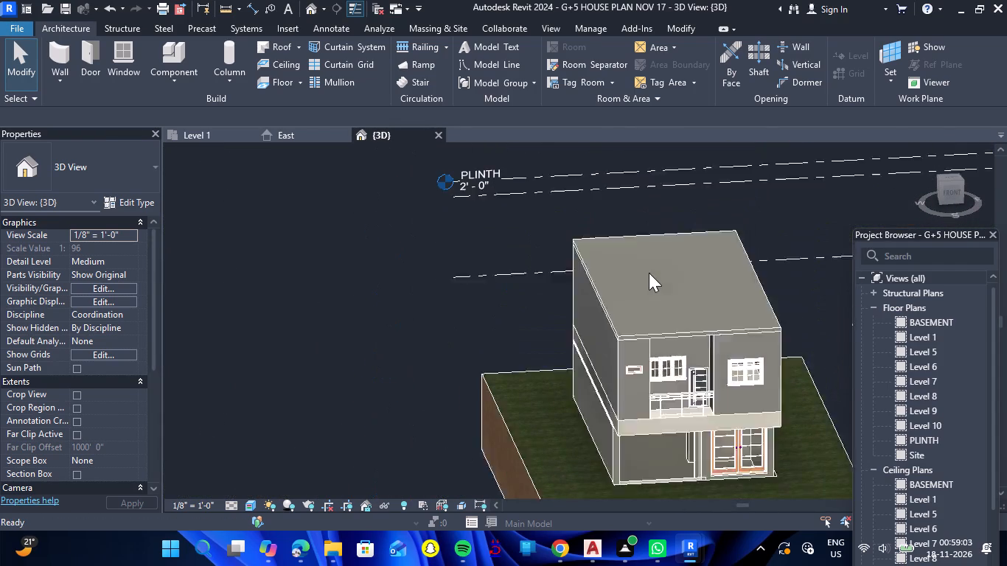
{"action": "scroll", "coordinate": [649, 273], "scroll_direction": "down", "scroll_amount": 3}
{"action": "scroll", "coordinate": [647, 351], "scroll_direction": "up", "scroll_amount": 11}
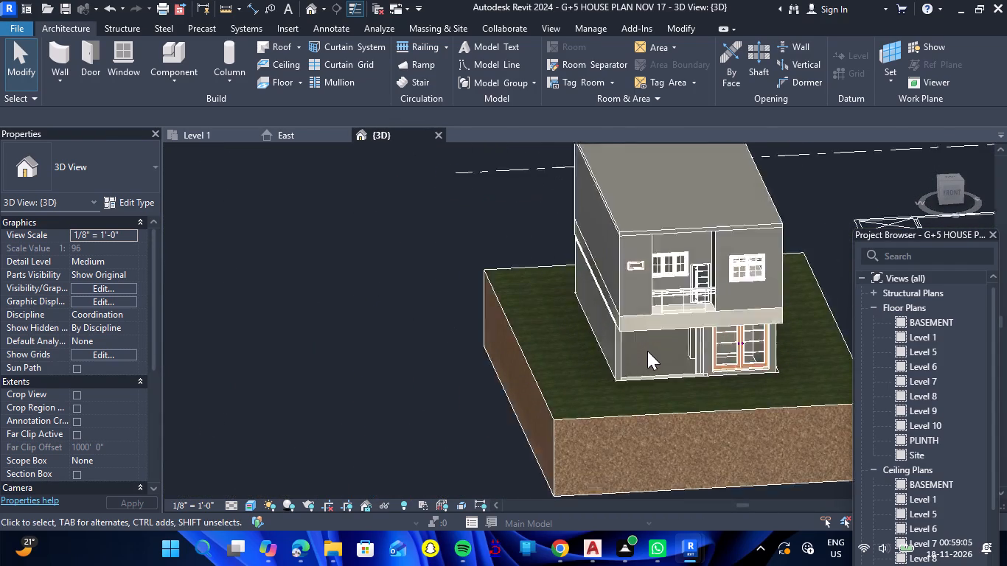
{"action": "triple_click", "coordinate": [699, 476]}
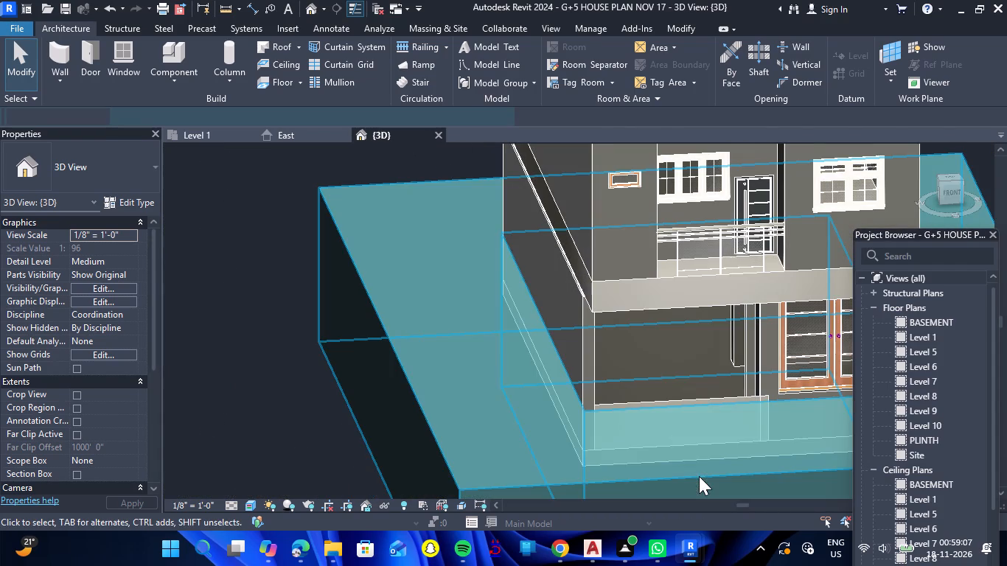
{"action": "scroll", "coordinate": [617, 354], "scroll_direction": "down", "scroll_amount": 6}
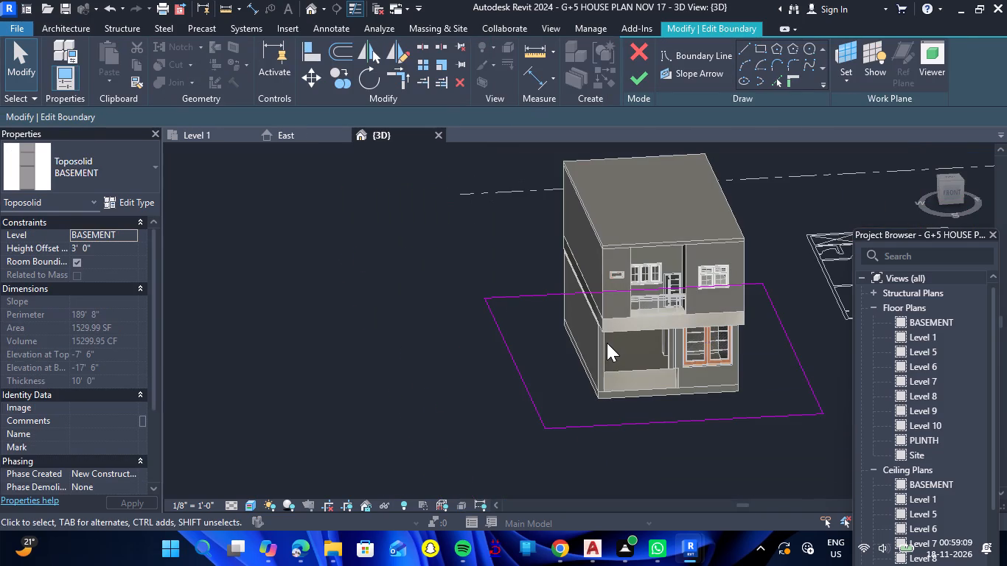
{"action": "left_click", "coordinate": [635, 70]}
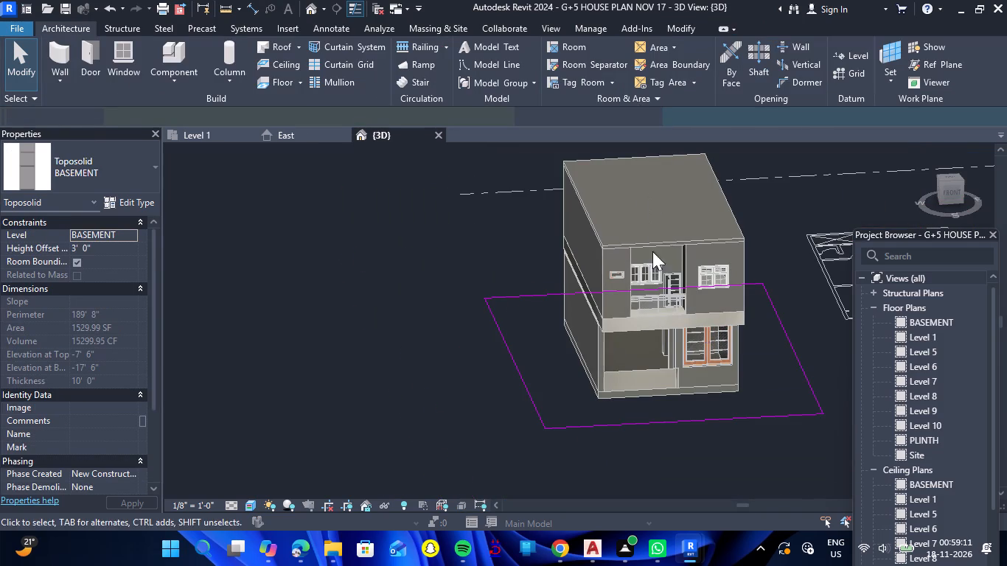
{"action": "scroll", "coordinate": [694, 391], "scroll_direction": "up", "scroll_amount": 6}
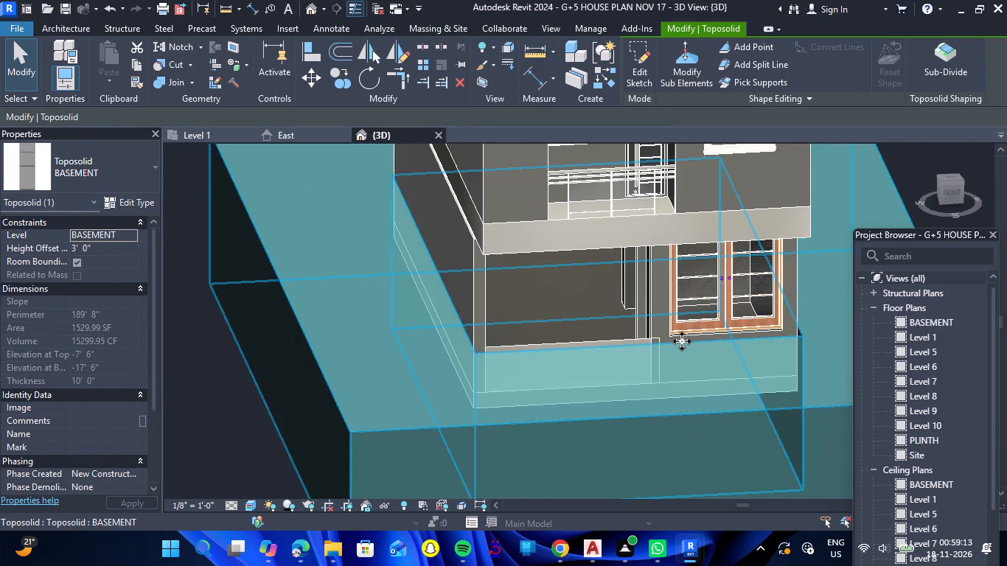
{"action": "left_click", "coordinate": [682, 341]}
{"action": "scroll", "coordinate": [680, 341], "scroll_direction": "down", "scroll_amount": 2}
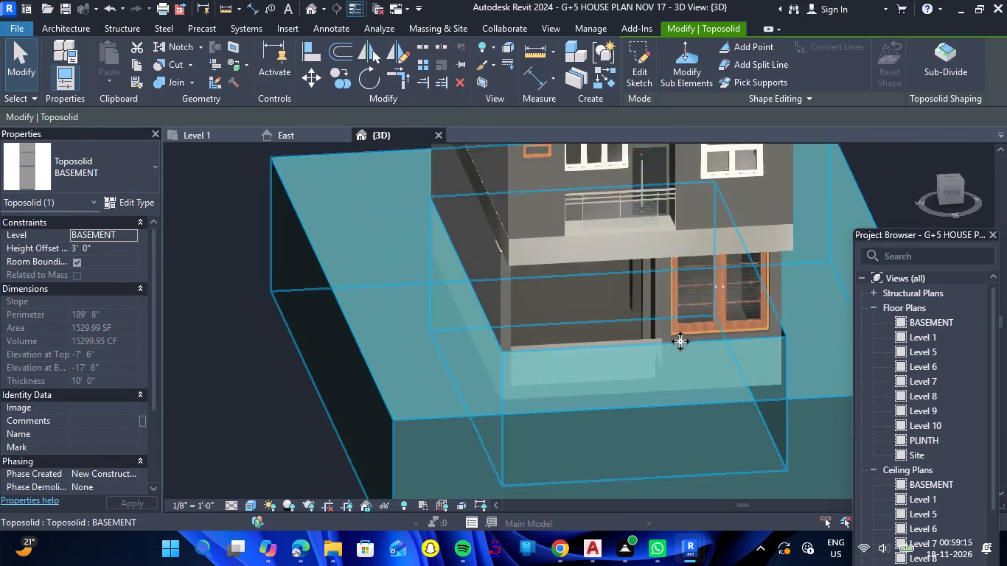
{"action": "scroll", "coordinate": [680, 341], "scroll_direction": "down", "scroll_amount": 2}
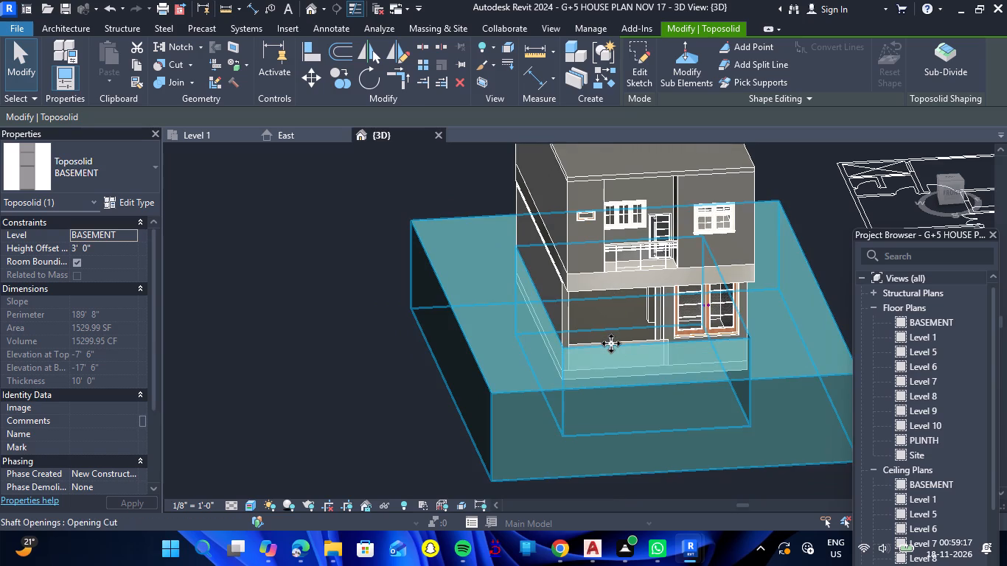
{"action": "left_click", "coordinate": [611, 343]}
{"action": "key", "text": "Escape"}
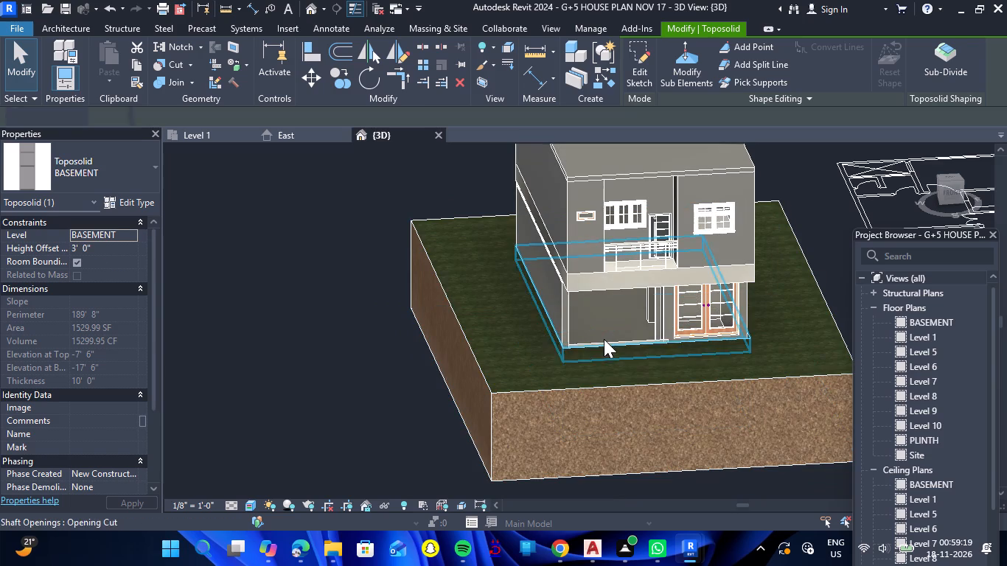
Edit the shaft opening's sketch in the Level 1 plan, nudging the MAIN GATE side's long boundary line inward to about 2" past the wall centreline.
{"action": "left_click", "coordinate": [605, 343]}
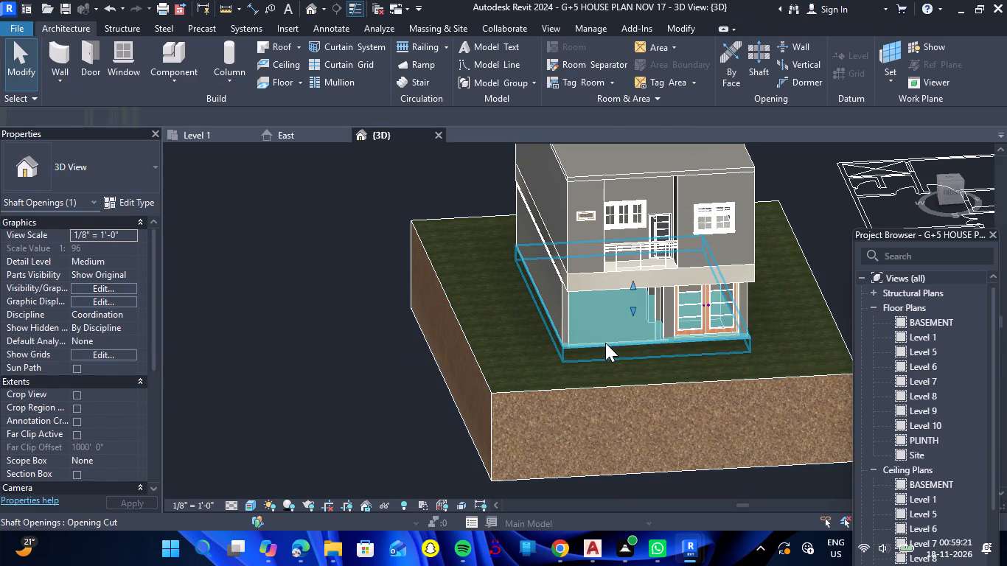
{"action": "scroll", "coordinate": [624, 343], "scroll_direction": "up", "scroll_amount": 5}
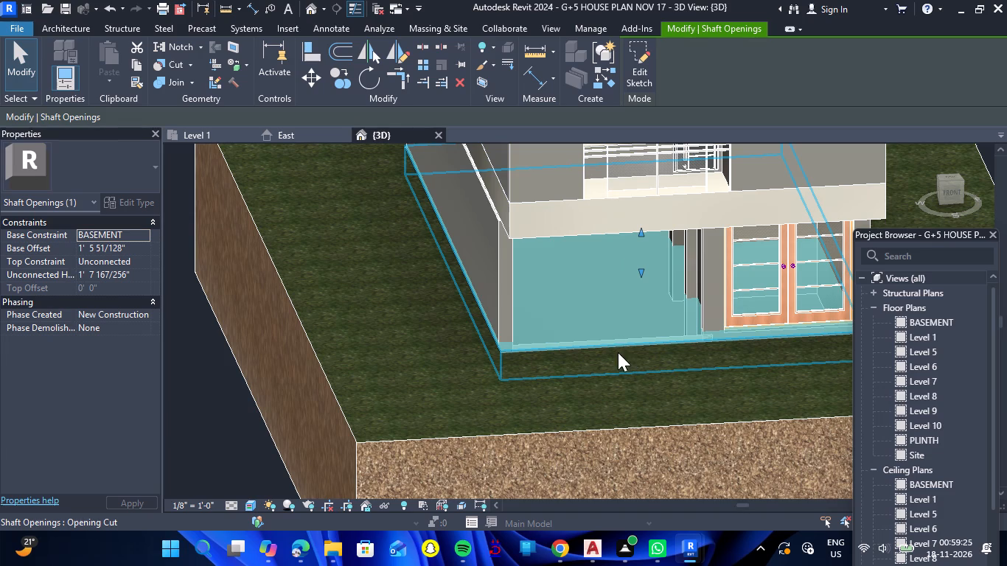
{"action": "triple_click", "coordinate": [618, 346]}
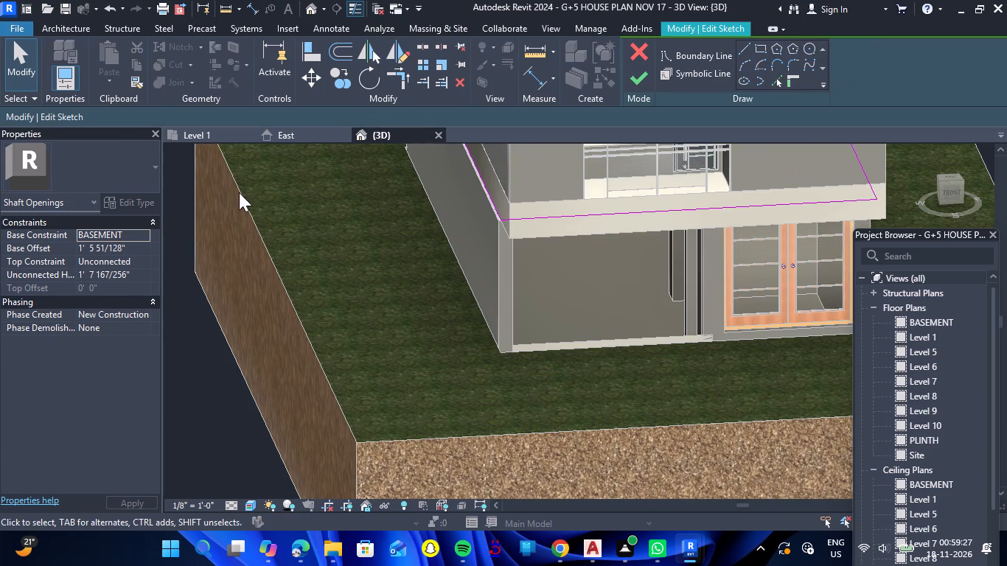
{"action": "left_click", "coordinate": [219, 140]}
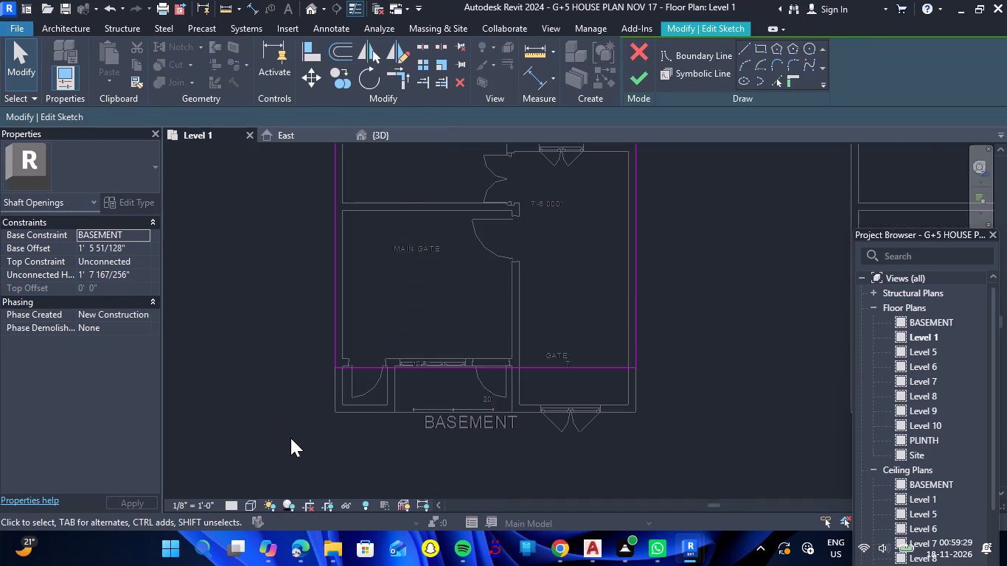
{"action": "scroll", "coordinate": [318, 447], "scroll_direction": "down", "scroll_amount": 1}
{"action": "scroll", "coordinate": [392, 375], "scroll_direction": "up", "scroll_amount": 5}
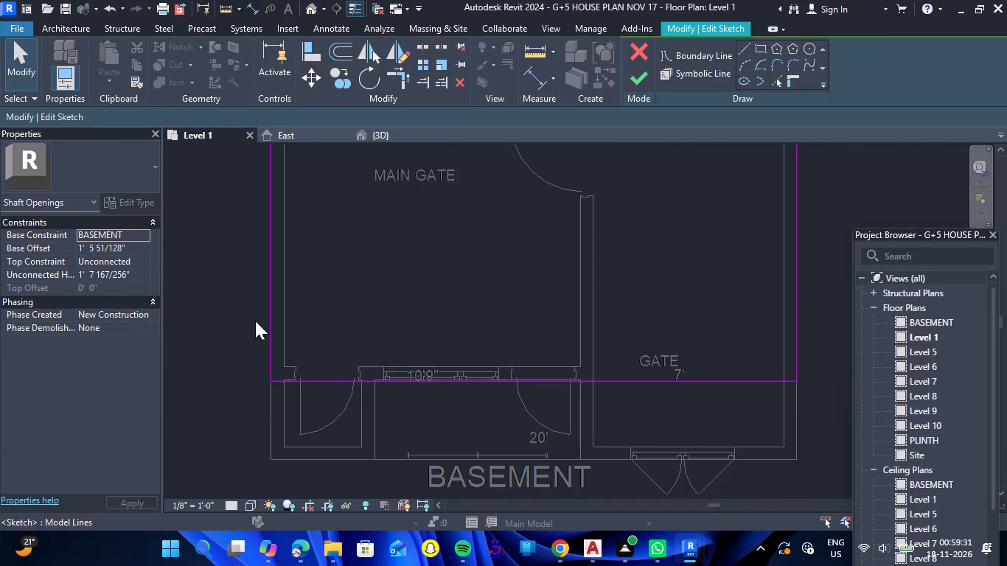
{"action": "scroll", "coordinate": [254, 321], "scroll_direction": "up", "scroll_amount": 4}
{"action": "left_click", "coordinate": [284, 335]}
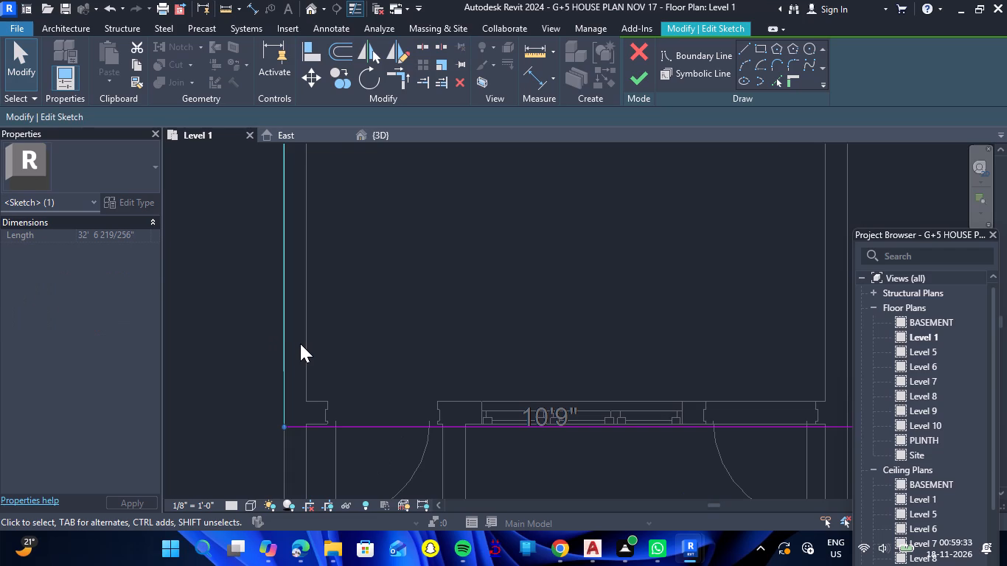
{"action": "key", "text": "Right"}
{"action": "key", "text": "Right"}
{"action": "key", "text": "Right"}
{"action": "key", "text": "Right"}
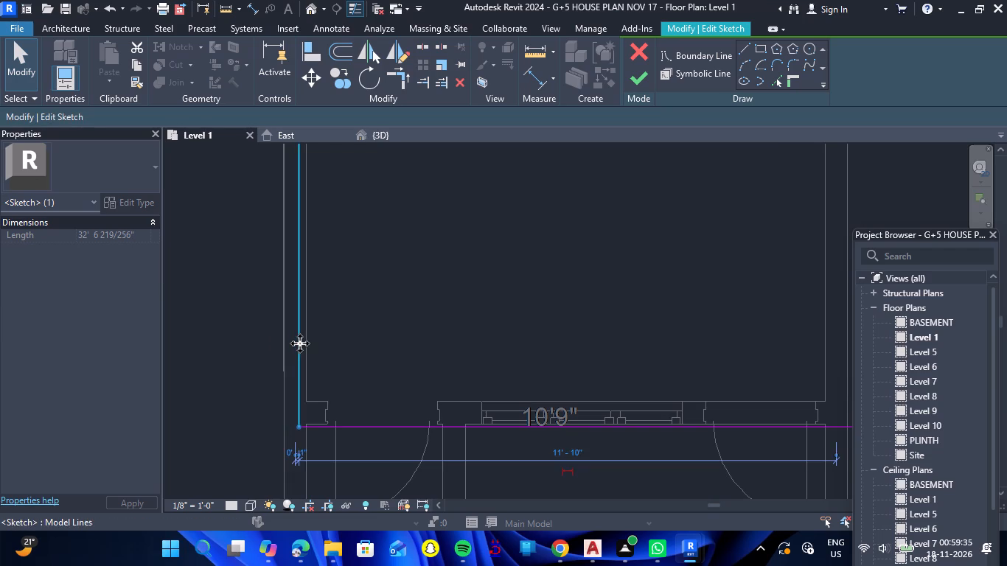
{"action": "key", "text": "Right"}
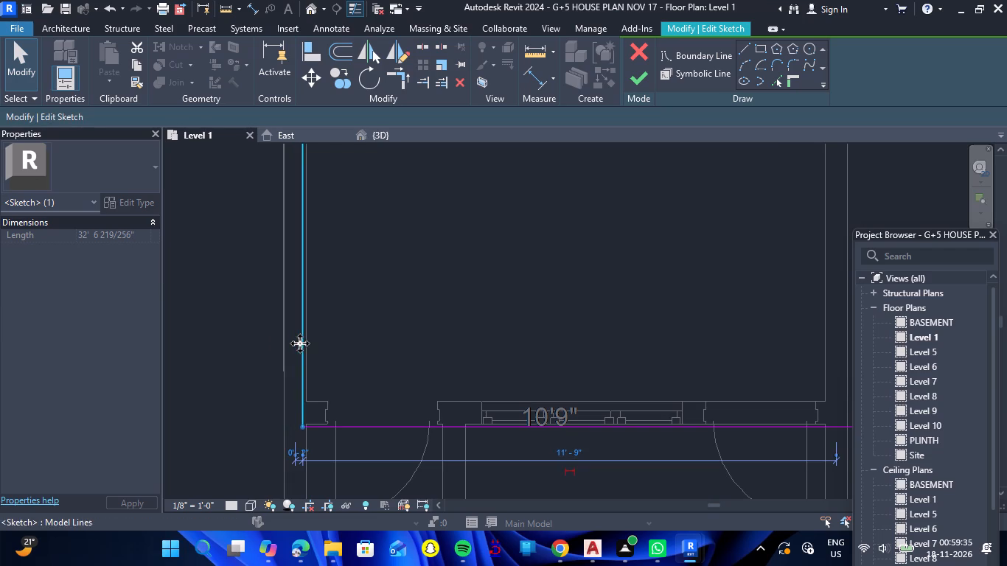
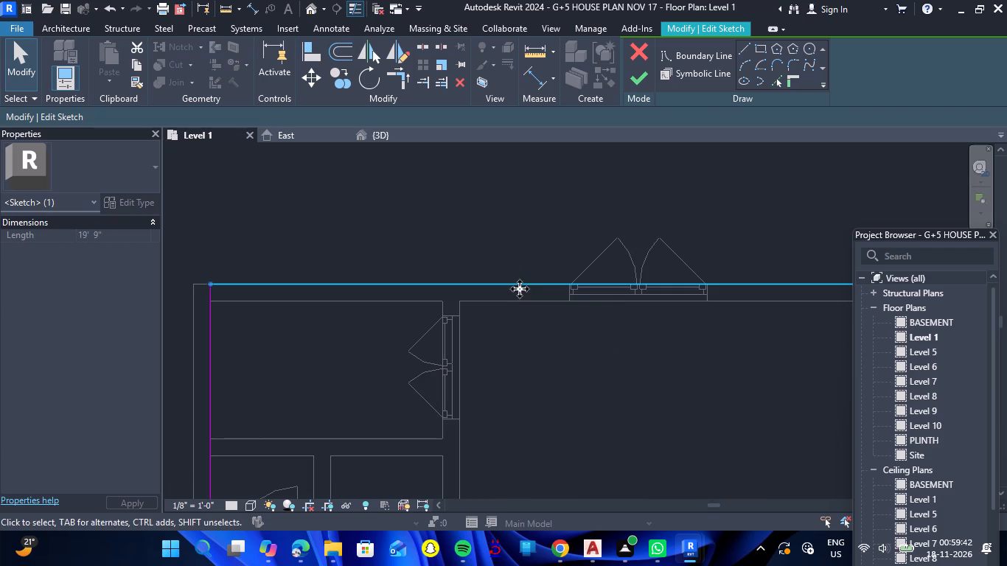
Nudge the shaft sketch's 19' 9" boundary line along the exterior double-door wall inward to about 2" past the wall centreline.
{"action": "key", "text": "Down"}
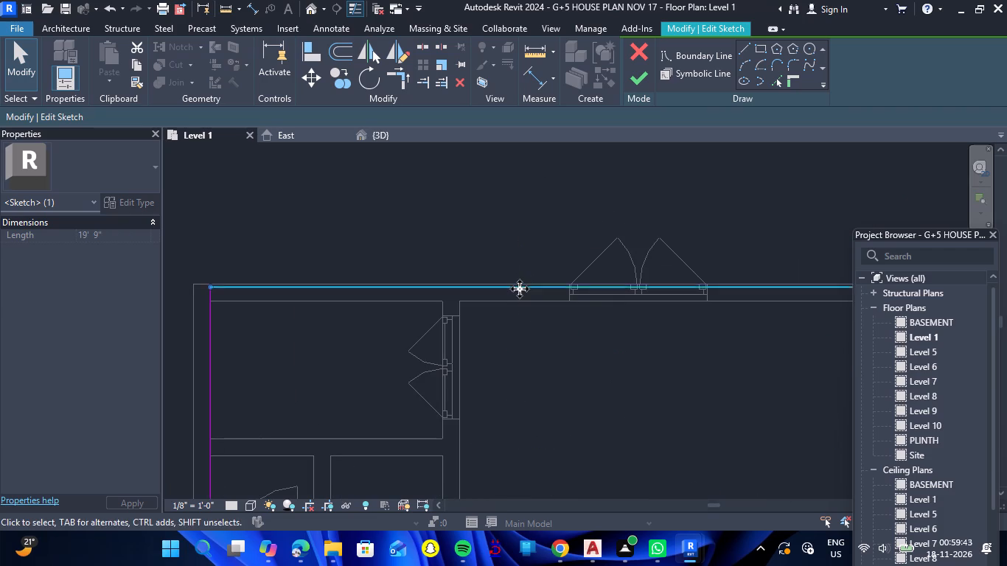
{"action": "key", "text": "Down"}
{"action": "key", "text": "Down"}
{"action": "key", "text": "Down"}
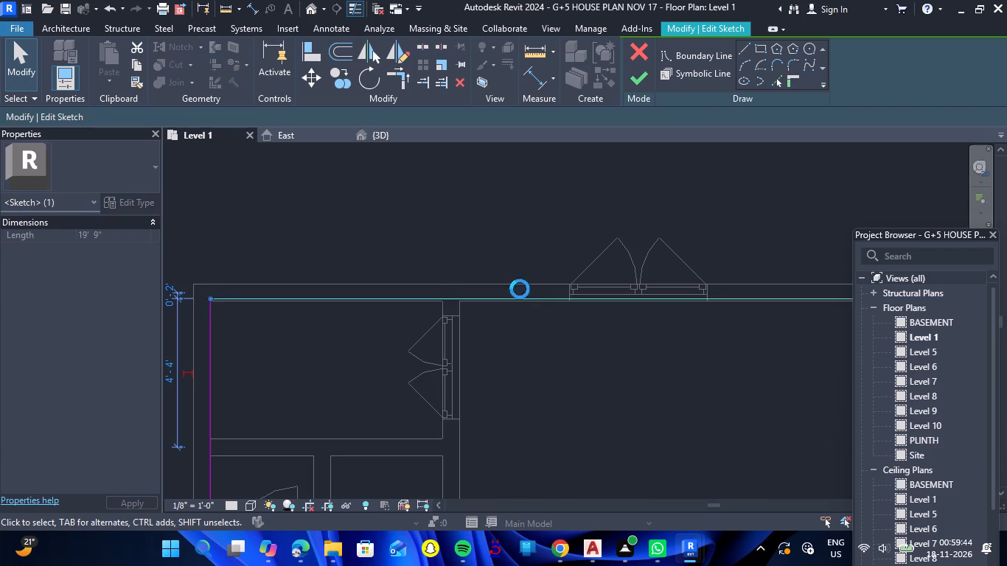
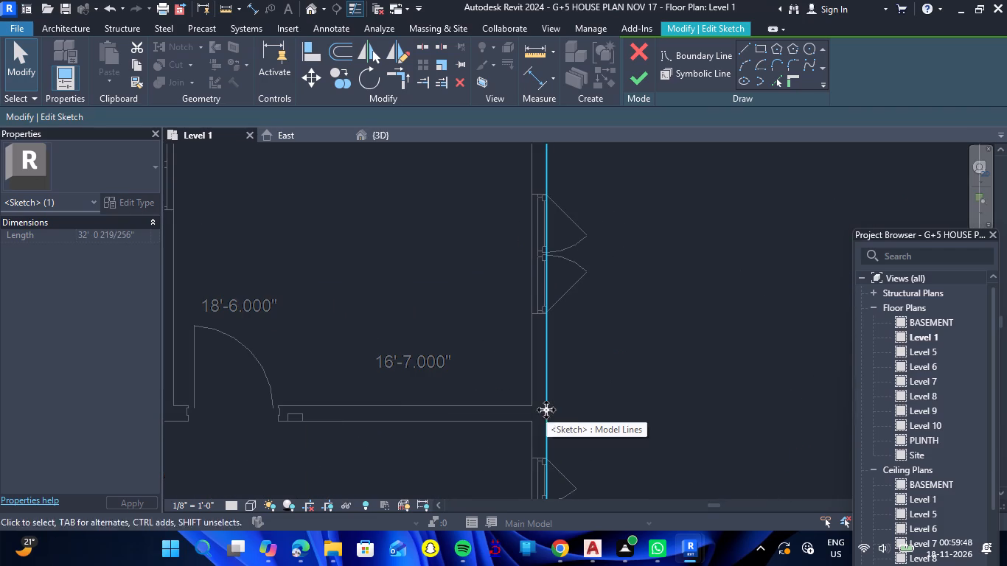
Nudge the shaft sketch's 32' 0 219/256" boundary line inward from the double-door exterior wall's outer face to about the wall centreline.
{"action": "key", "text": "Left"}
{"action": "key", "text": "Left"}
{"action": "key", "text": "Left"}
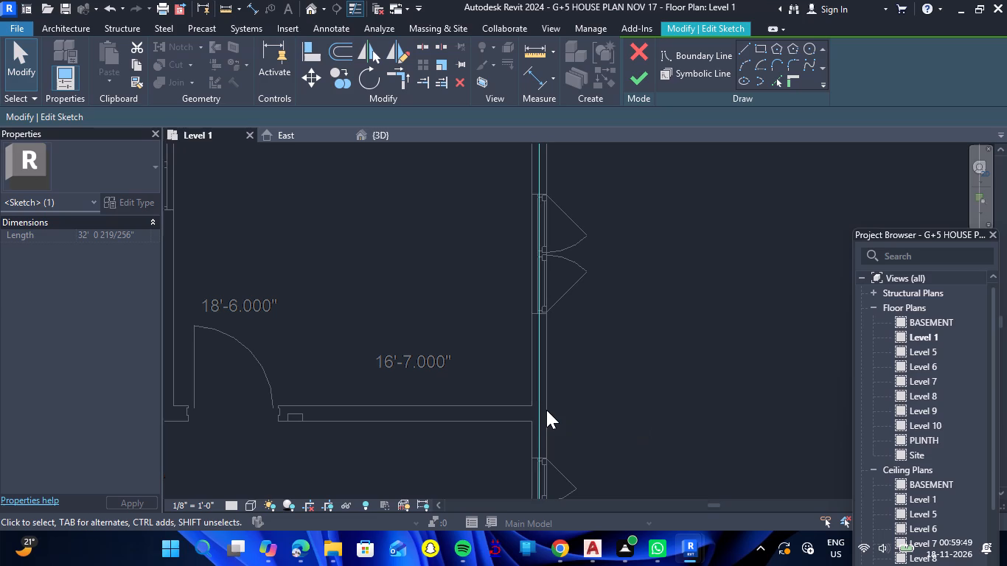
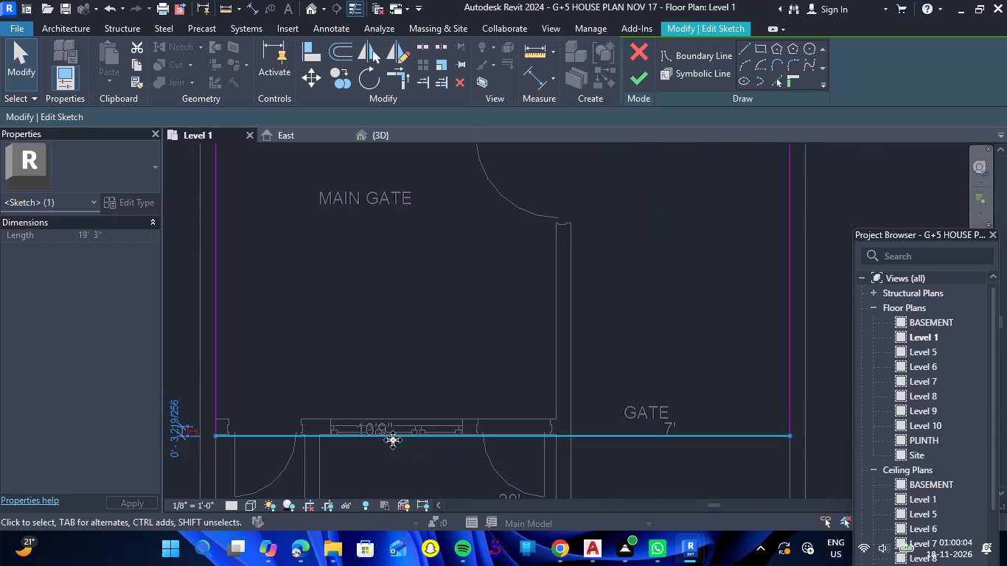
Nudge the shaft sketch's 19' 3" boundary line inward to the opposite face of the wall beside the gates, and finish the sketch.
{"action": "key", "text": "Up"}
{"action": "key", "text": "Up"}
{"action": "key", "text": "Up"}
{"action": "key", "text": "Up"}
{"action": "key", "text": "Up"}
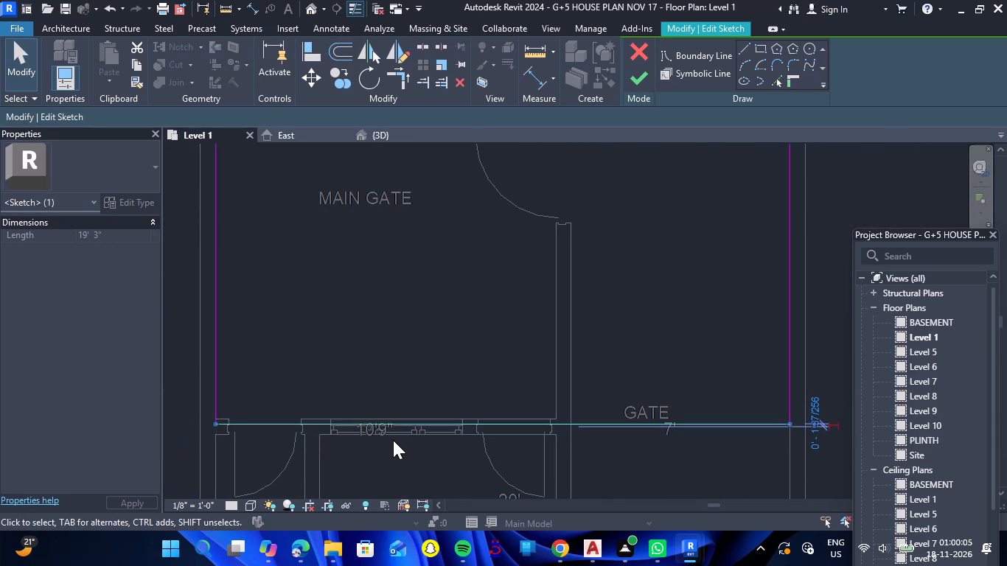
{"action": "key", "text": "Up"}
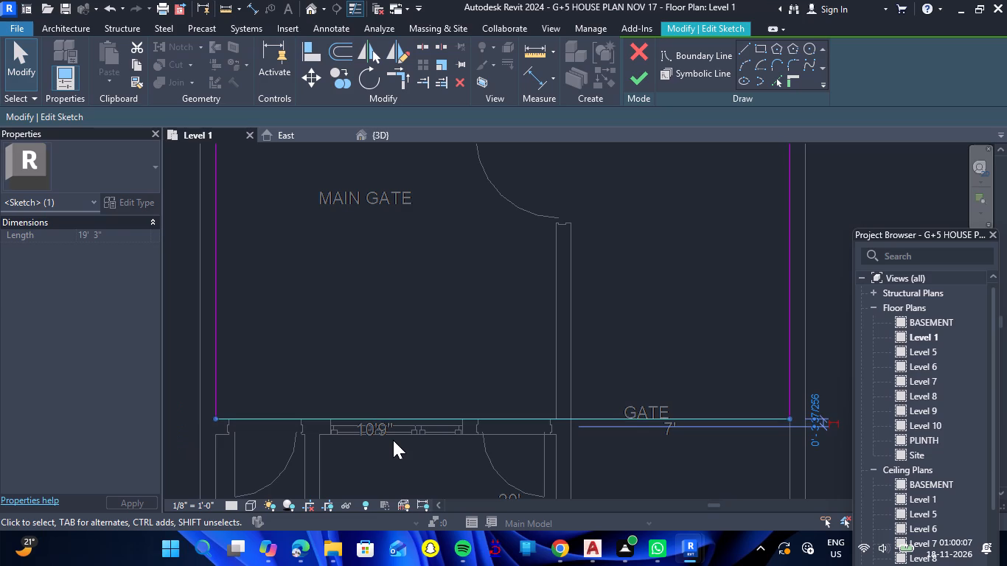
{"action": "left_click", "coordinate": [639, 83]}
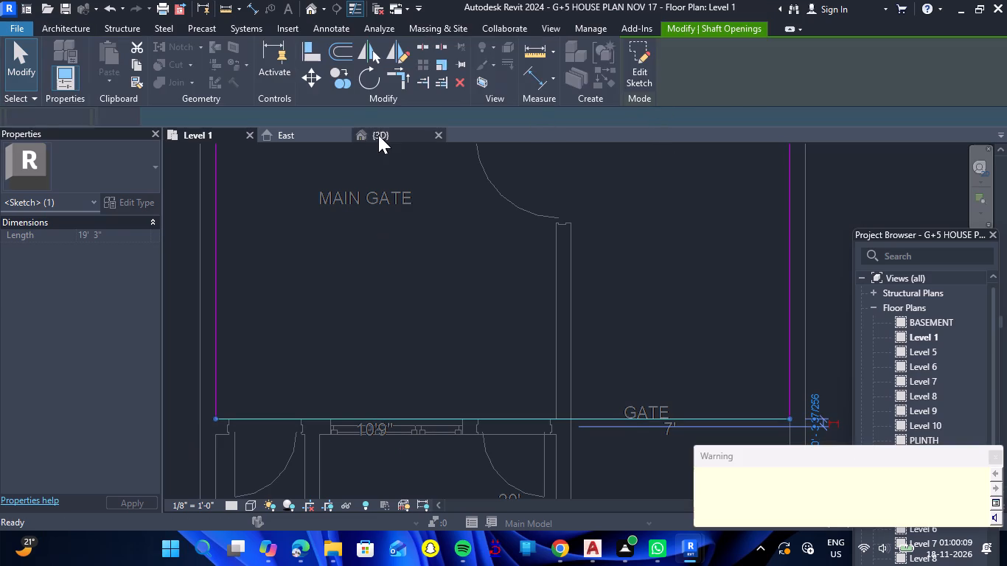
Examine in the 3D view how the toposolid meets the basement walls at the front corner and around the house.
{"action": "left_click", "coordinate": [383, 136]}
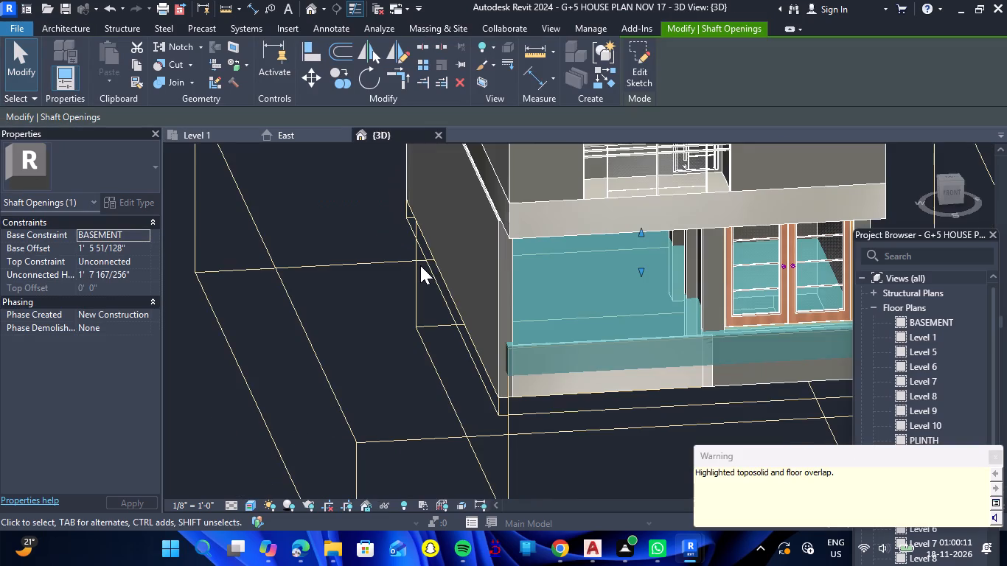
{"action": "scroll", "coordinate": [380, 307], "scroll_direction": "down", "scroll_amount": 6}
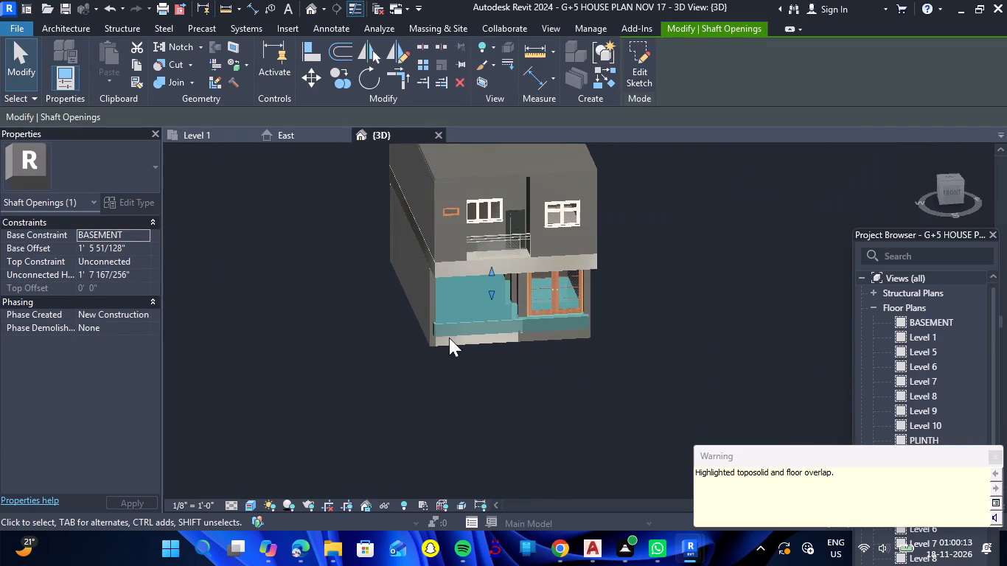
{"action": "left_click", "coordinate": [726, 351]}
{"action": "scroll", "coordinate": [473, 321], "scroll_direction": "up", "scroll_amount": 3}
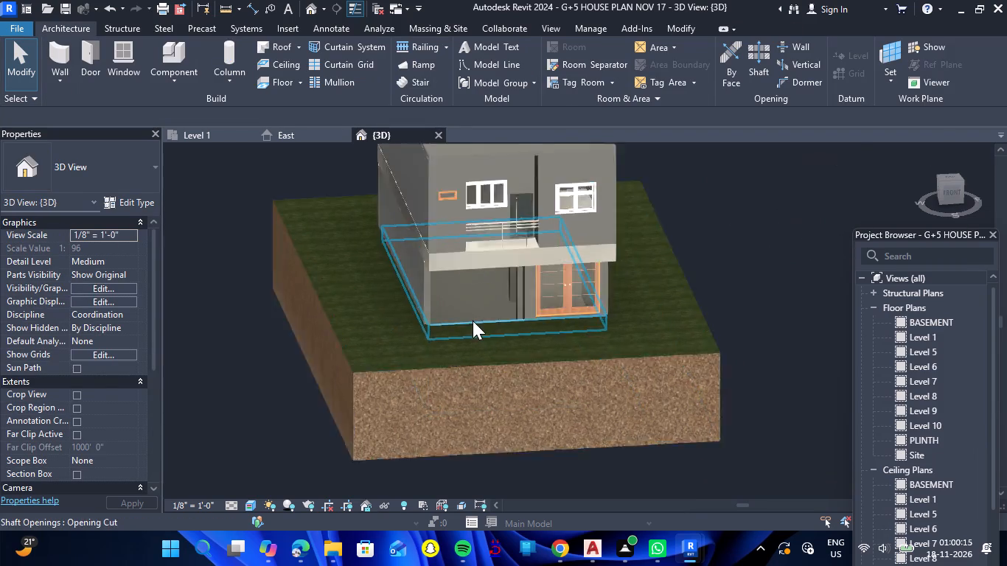
{"action": "scroll", "coordinate": [473, 321], "scroll_direction": "up", "scroll_amount": 10}
{"action": "scroll", "coordinate": [219, 351], "scroll_direction": "up", "scroll_amount": 2}
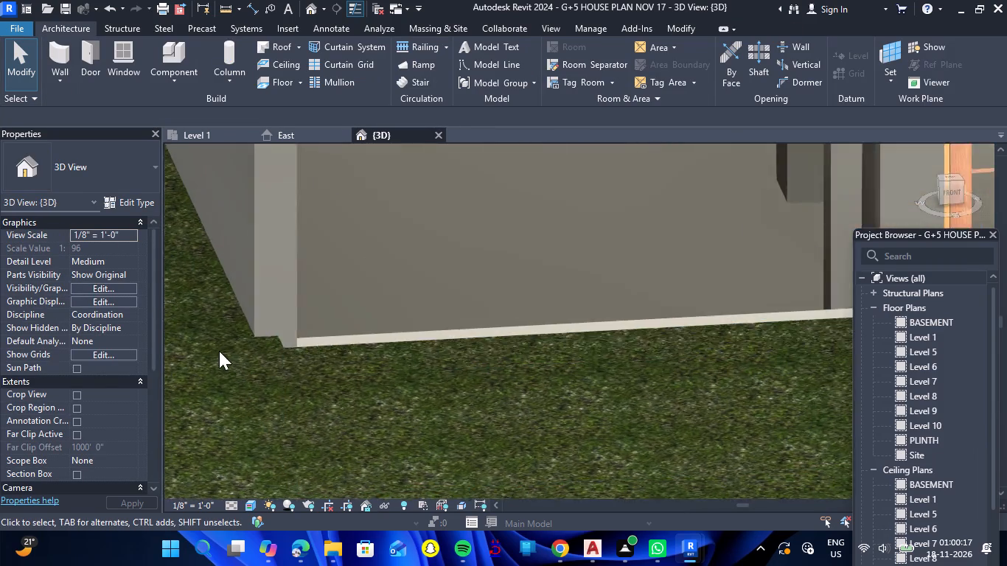
{"action": "scroll", "coordinate": [219, 351], "scroll_direction": "up", "scroll_amount": 10}
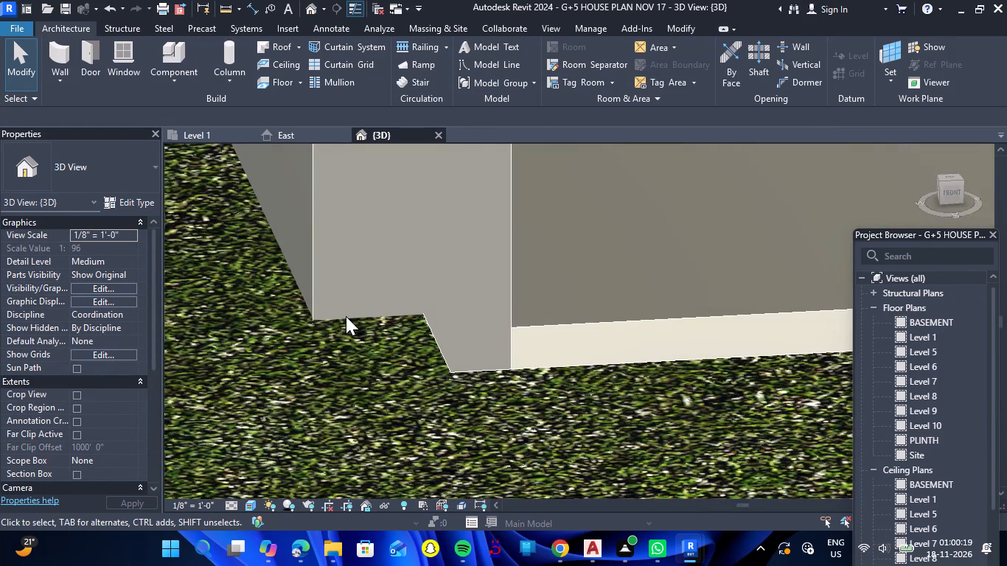
{"action": "left_click", "coordinate": [314, 304]}
{"action": "scroll", "coordinate": [340, 315], "scroll_direction": "down", "scroll_amount": 4}
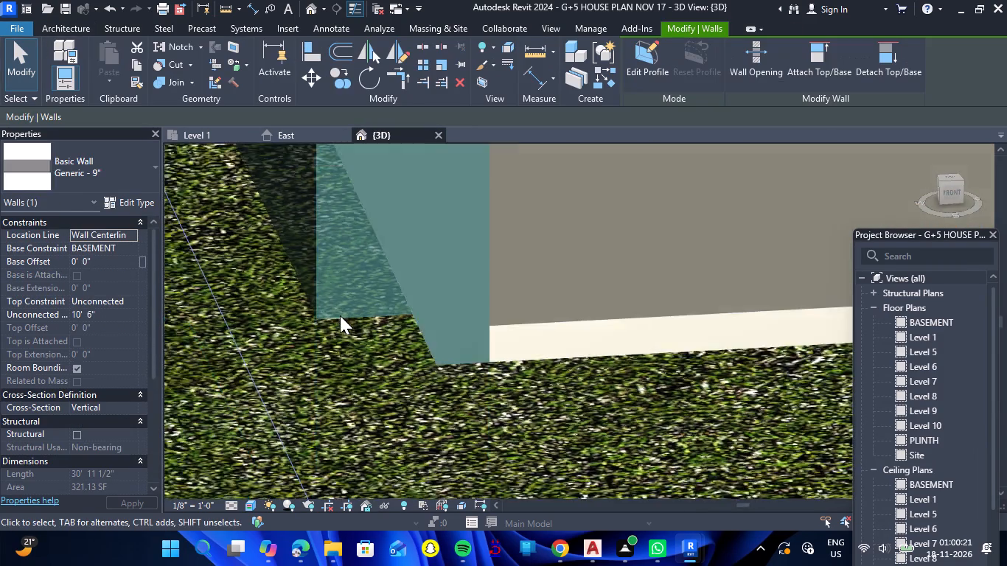
{"action": "scroll", "coordinate": [340, 315], "scroll_direction": "down", "scroll_amount": 19}
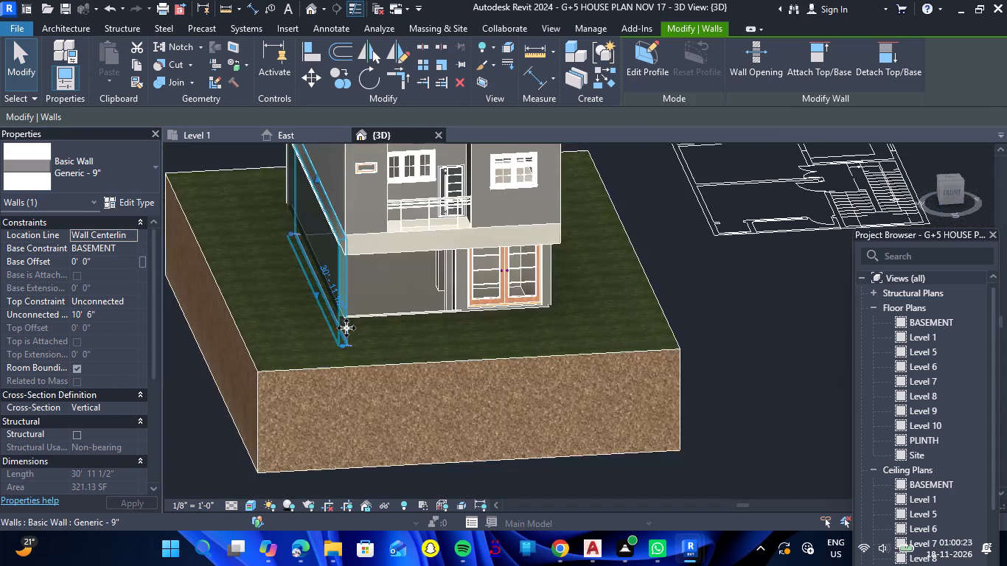
{"action": "scroll", "coordinate": [346, 328], "scroll_direction": "down", "scroll_amount": 4}
{"action": "left_click_drag", "start_coordinate": [226, 381], "coordinate": [526, 352], "text": "shift"}
{"action": "right_click_drag", "start_coordinate": [226, 381], "coordinate": [526, 352], "text": "shift"}
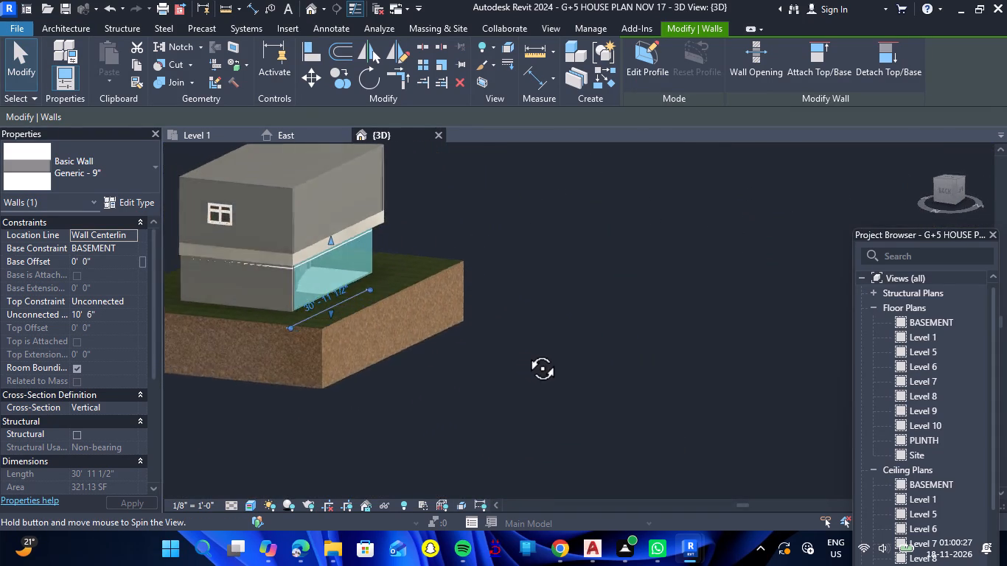
{"action": "left_click_drag", "start_coordinate": [526, 352], "coordinate": [287, 380], "text": "shift"}
{"action": "right_click_drag", "start_coordinate": [526, 352], "coordinate": [287, 380], "text": "shift"}
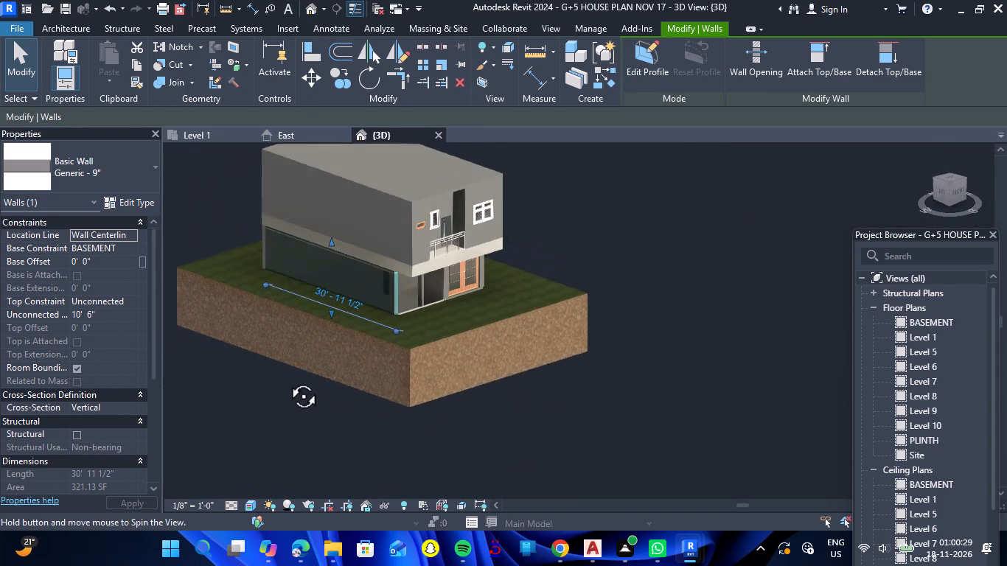
{"action": "left_click_drag", "start_coordinate": [287, 380], "coordinate": [223, 364], "text": "shift"}
{"action": "right_click_drag", "start_coordinate": [287, 380], "coordinate": [223, 364], "text": "shift"}
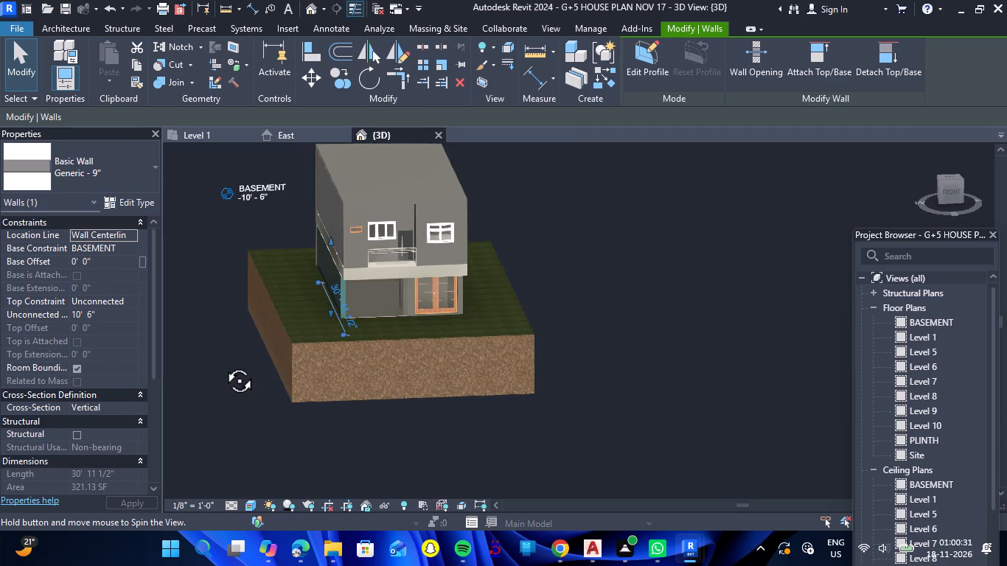
{"action": "right_click_drag", "start_coordinate": [223, 364], "coordinate": [203, 360], "text": "shift"}
{"action": "left_click_drag", "start_coordinate": [223, 364], "coordinate": [203, 360], "text": "shift"}
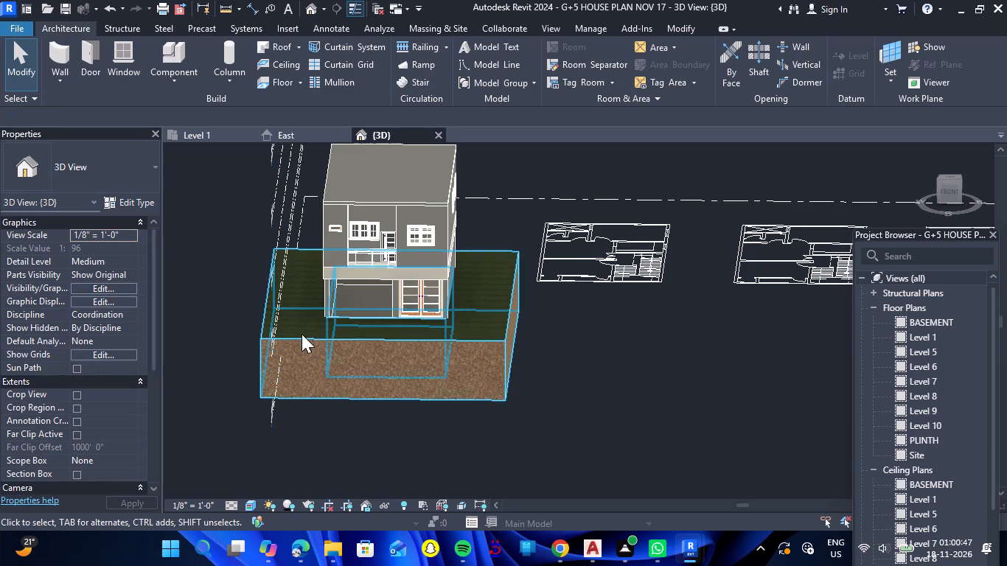
Open the in-place generic model at the wide front gate opening and edit the sketch of its ramp extrusion.
{"action": "scroll", "coordinate": [325, 319], "scroll_direction": "up", "scroll_amount": 7}
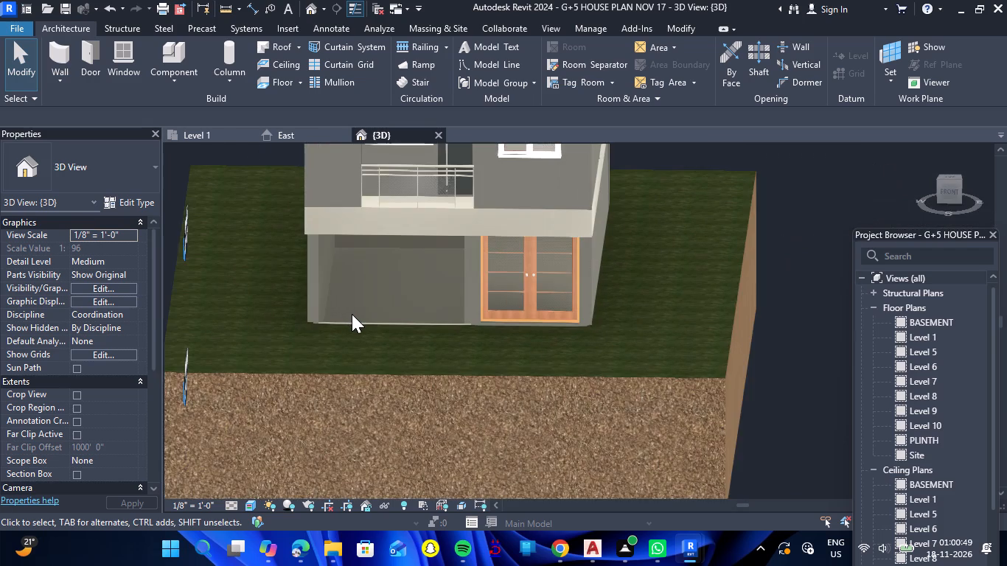
{"action": "scroll", "coordinate": [352, 314], "scroll_direction": "up", "scroll_amount": 8}
{"action": "scroll", "coordinate": [394, 304], "scroll_direction": "down", "scroll_amount": 5}
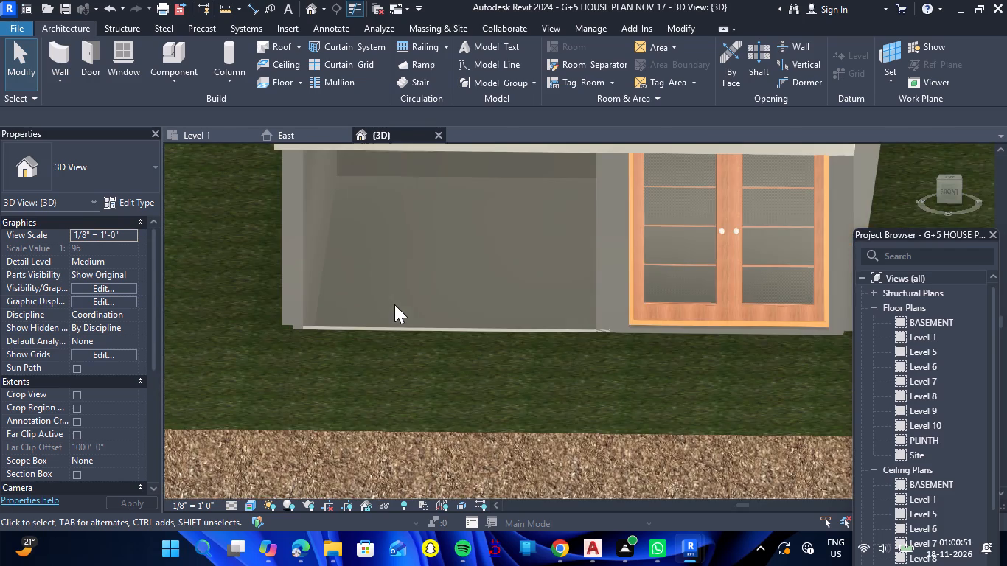
{"action": "left_click_drag", "start_coordinate": [431, 284], "coordinate": [431, 361], "text": "shift"}
{"action": "right_click_drag", "start_coordinate": [431, 284], "coordinate": [431, 361], "text": "shift"}
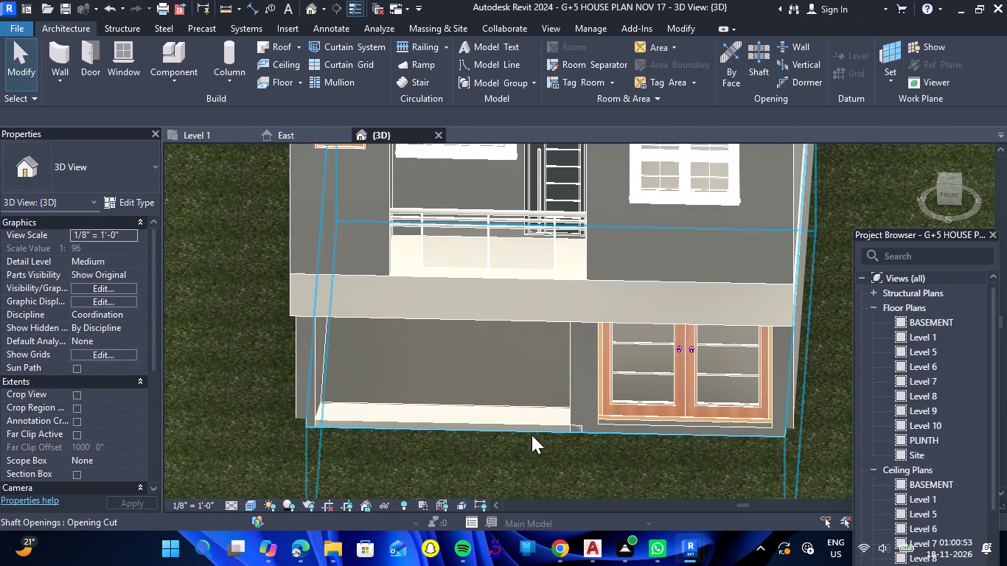
{"action": "left_click", "coordinate": [541, 419]}
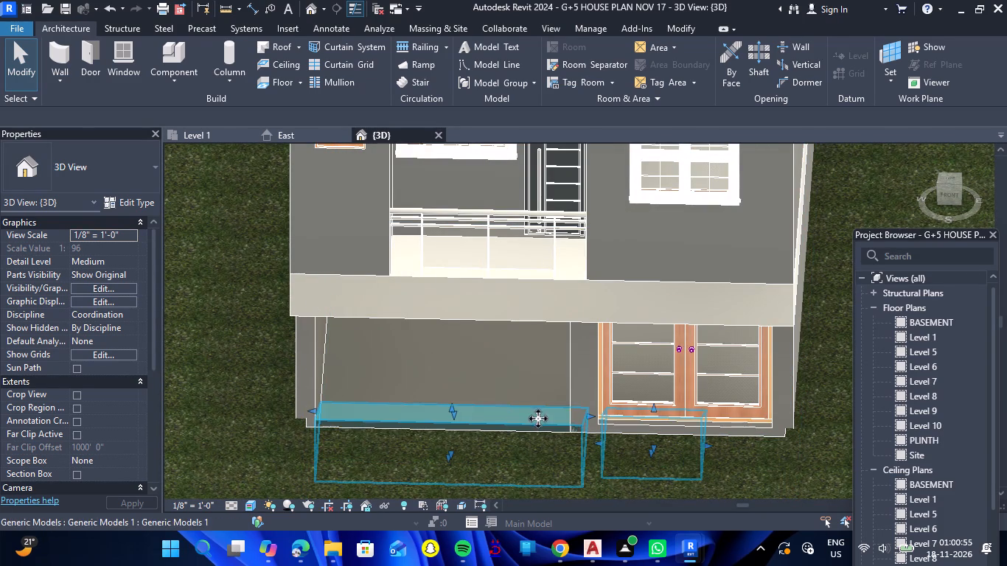
{"action": "scroll", "coordinate": [425, 403], "scroll_direction": "up", "scroll_amount": 5}
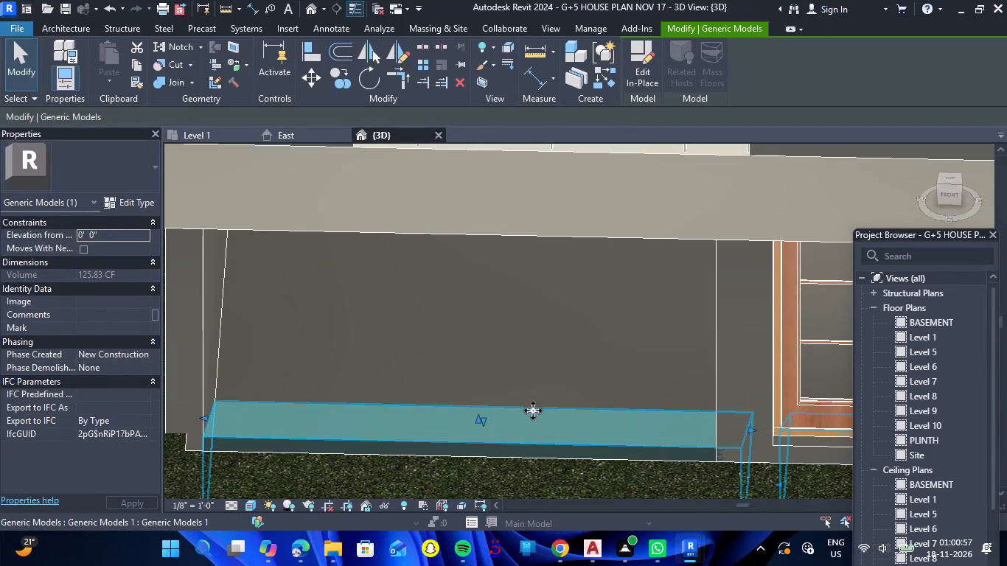
{"action": "double_click", "coordinate": [533, 410]}
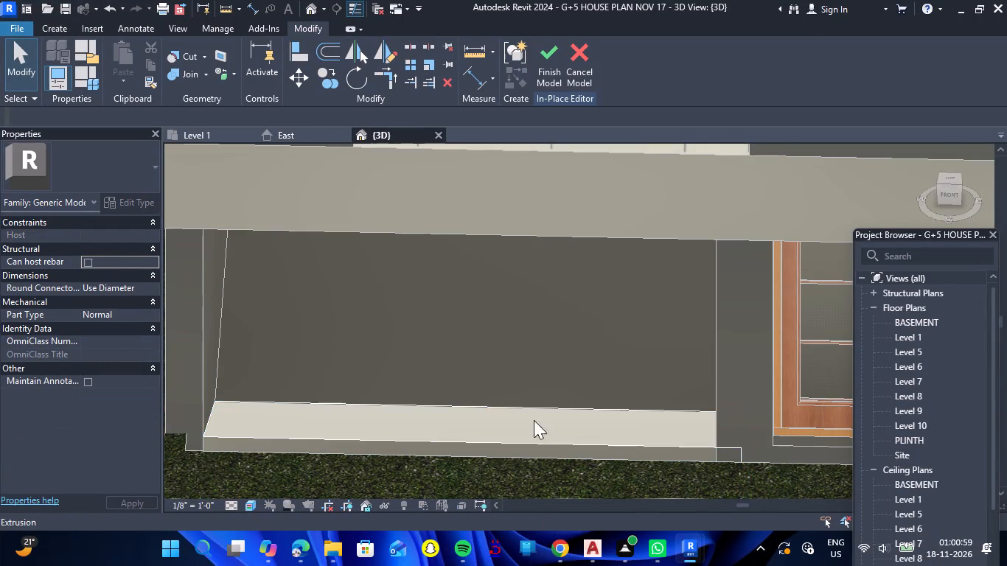
{"action": "double_click", "coordinate": [557, 442]}
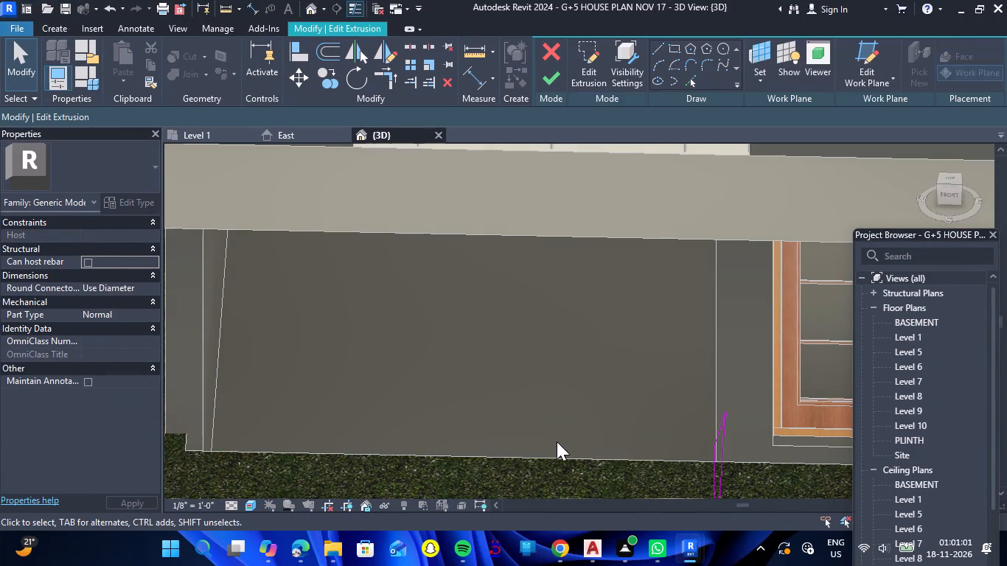
Delete the short inner base segment of the ramp profile and extend the remaining base line into the house to 8' 0".
{"action": "scroll", "coordinate": [499, 402], "scroll_direction": "down", "scroll_amount": 3}
{"action": "left_click_drag", "start_coordinate": [386, 471], "coordinate": [466, 459], "text": "shift"}
{"action": "right_click_drag", "start_coordinate": [386, 471], "coordinate": [466, 459], "text": "shift"}
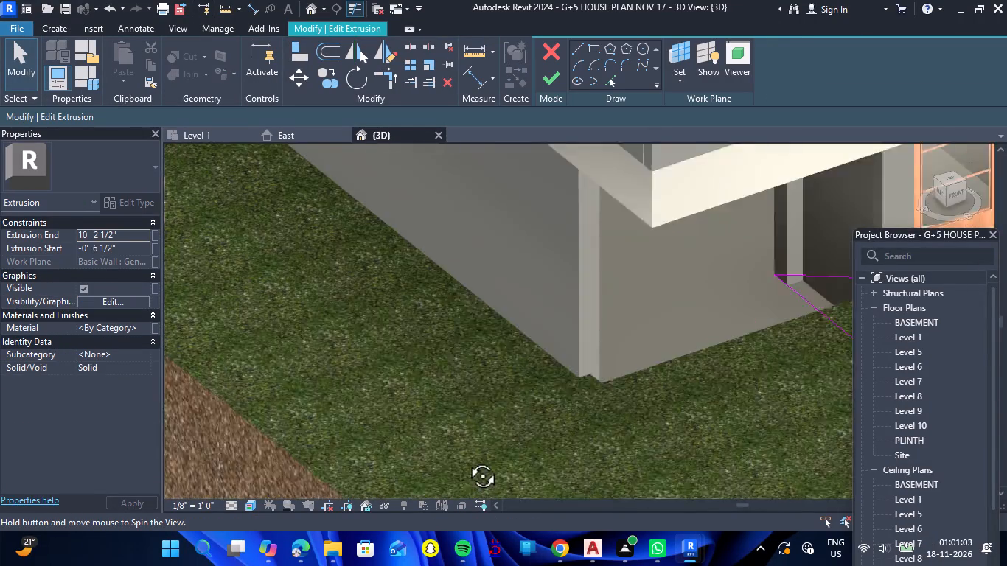
{"action": "left_click_drag", "start_coordinate": [466, 459], "coordinate": [491, 445], "text": "shift"}
{"action": "right_click_drag", "start_coordinate": [466, 459], "coordinate": [491, 445], "text": "shift"}
{"action": "scroll", "coordinate": [582, 439], "scroll_direction": "down", "scroll_amount": 3}
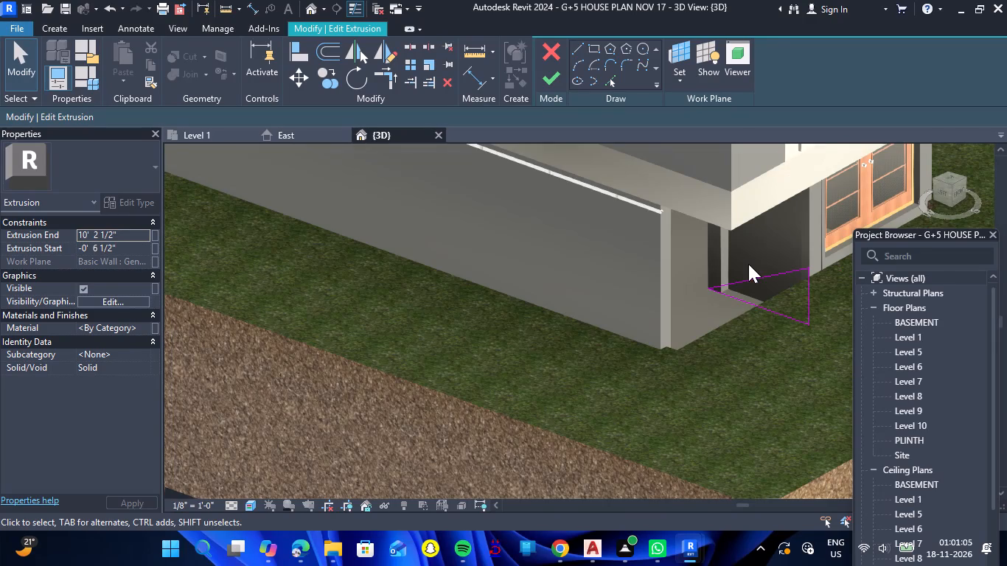
{"action": "scroll", "coordinate": [748, 264], "scroll_direction": "up", "scroll_amount": 13}
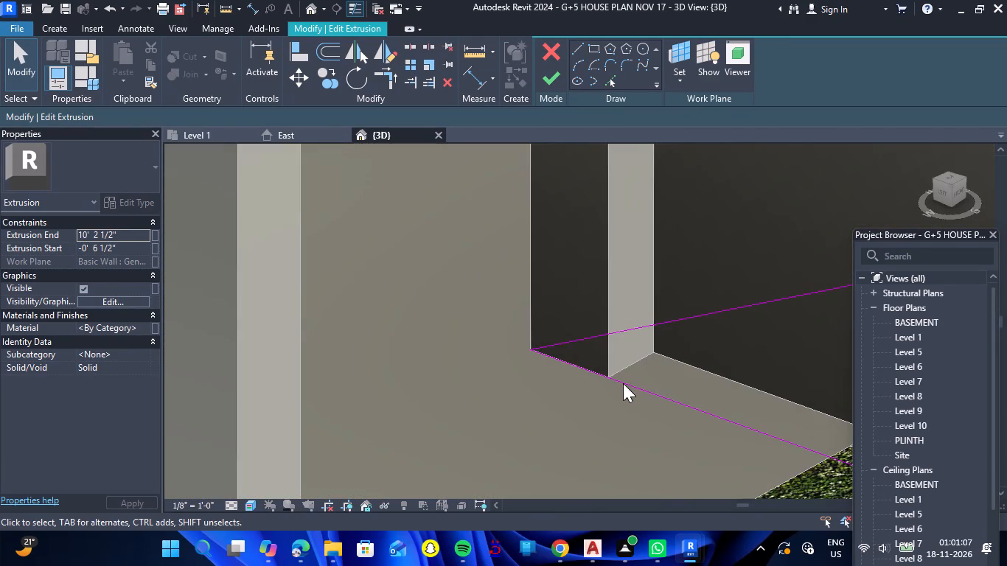
{"action": "left_click", "coordinate": [623, 383]}
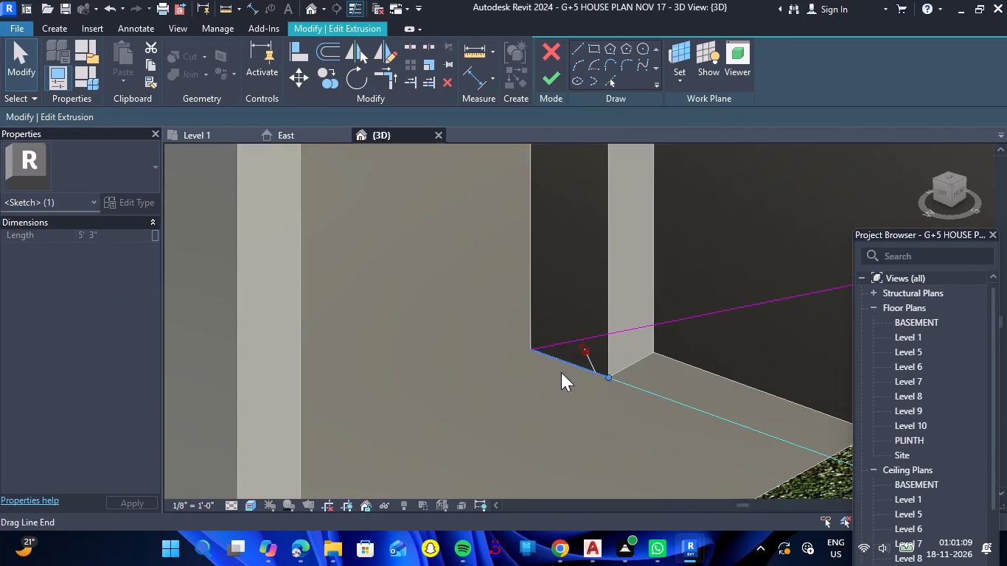
{"action": "left_click", "coordinate": [560, 361]}
{"action": "key", "text": "Delete"}
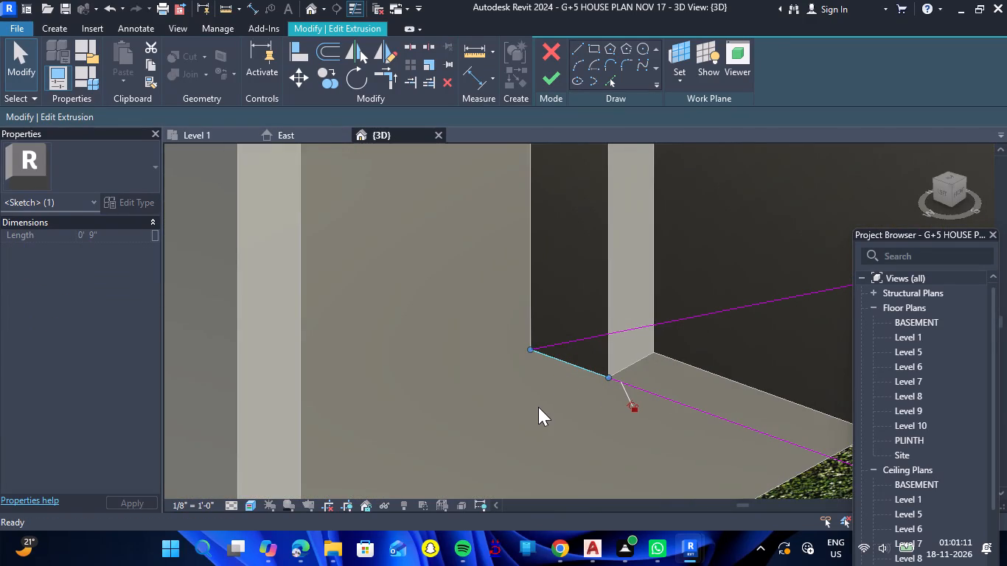
{"action": "left_click", "coordinate": [616, 381]}
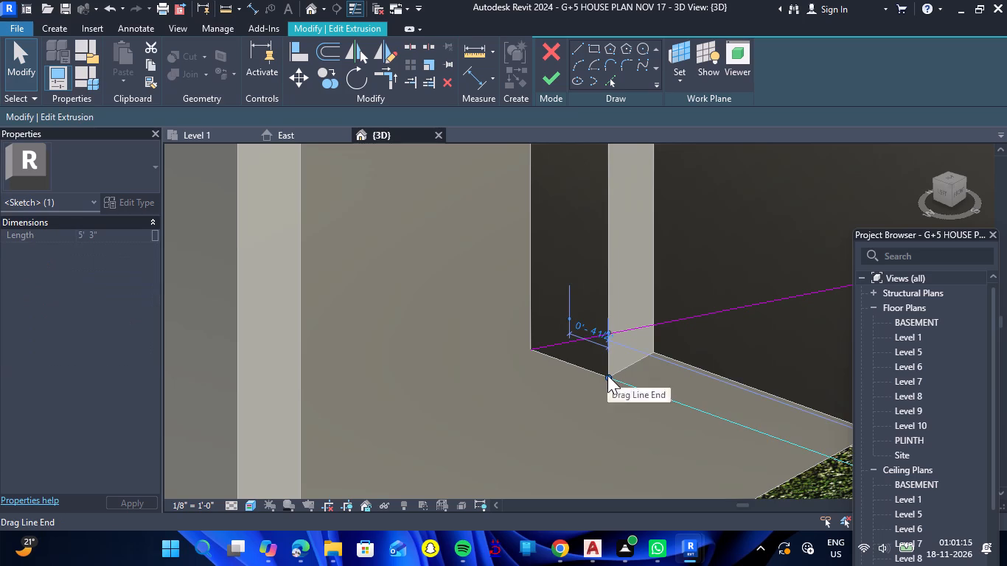
{"action": "left_click_drag", "start_coordinate": [607, 375], "coordinate": [357, 277]}
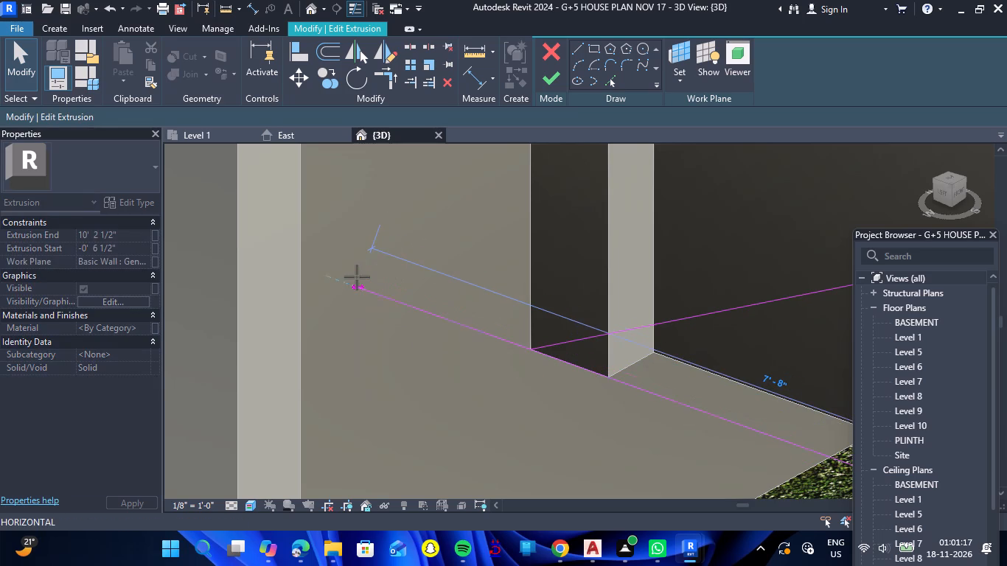
{"action": "left_click_drag", "start_coordinate": [357, 277], "coordinate": [327, 278]}
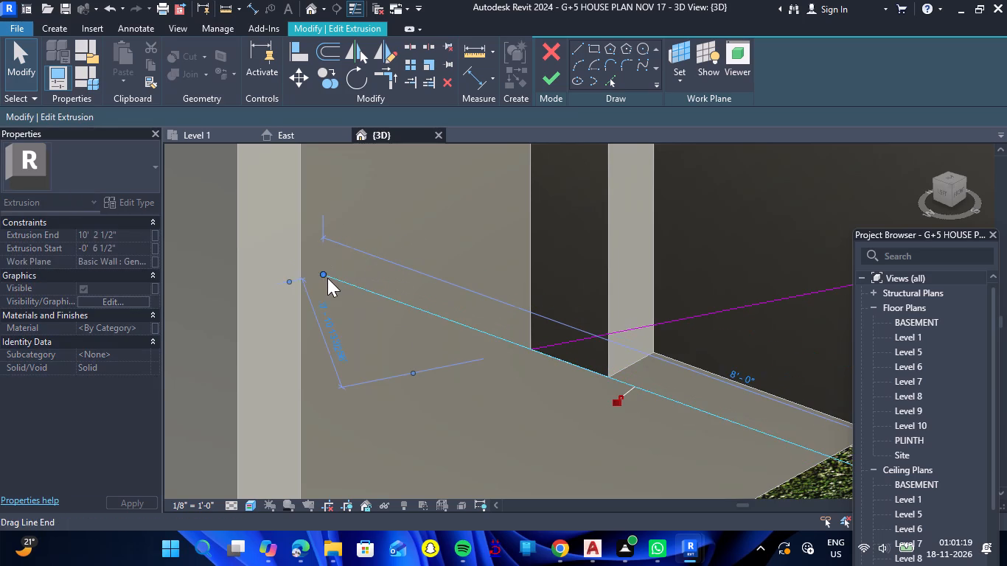
Extend the lower end of the ramp profile's sloped line to the base line's inner end and finish the extrusion sketch.
{"action": "left_click", "coordinate": [559, 346]}
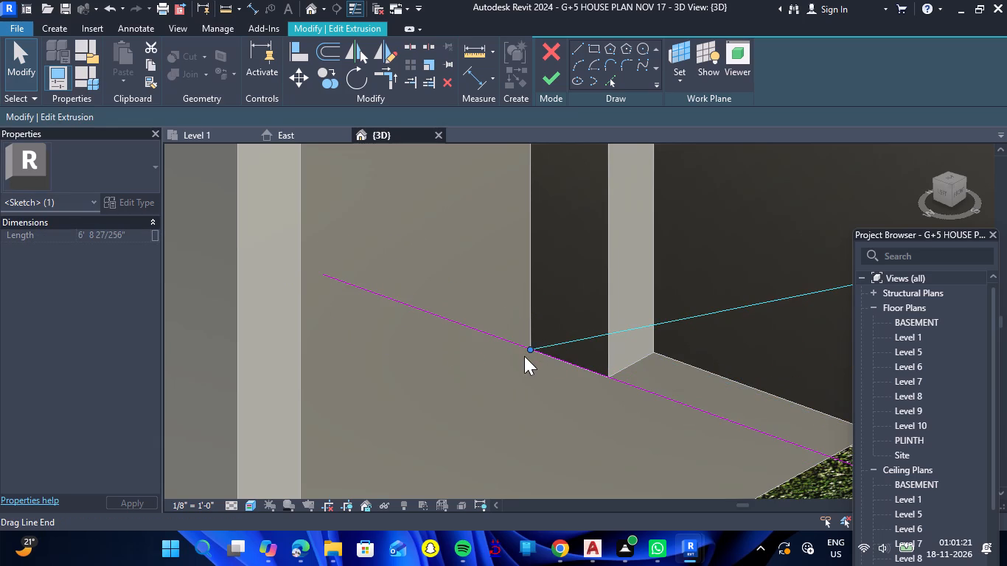
{"action": "left_click_drag", "start_coordinate": [531, 344], "coordinate": [344, 268]}
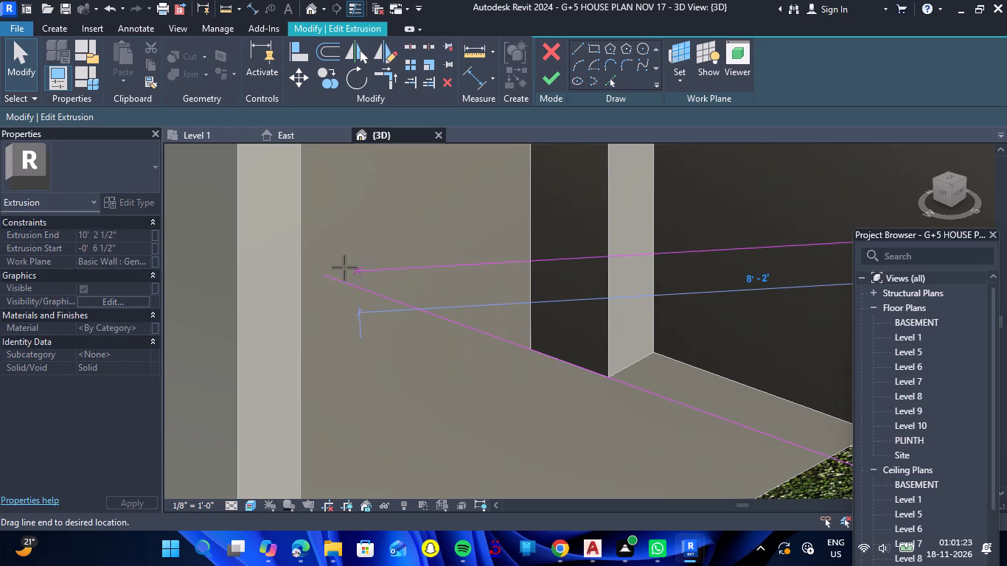
{"action": "left_click_drag", "start_coordinate": [344, 268], "coordinate": [324, 271]}
{"action": "scroll", "coordinate": [335, 319], "scroll_direction": "down", "scroll_amount": 6}
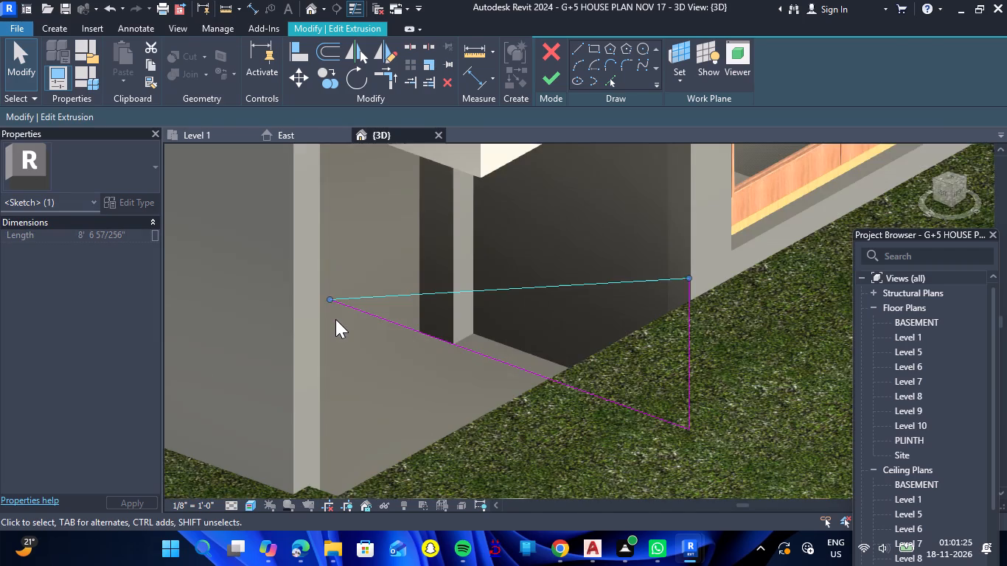
{"action": "scroll", "coordinate": [335, 320], "scroll_direction": "down", "scroll_amount": 4}
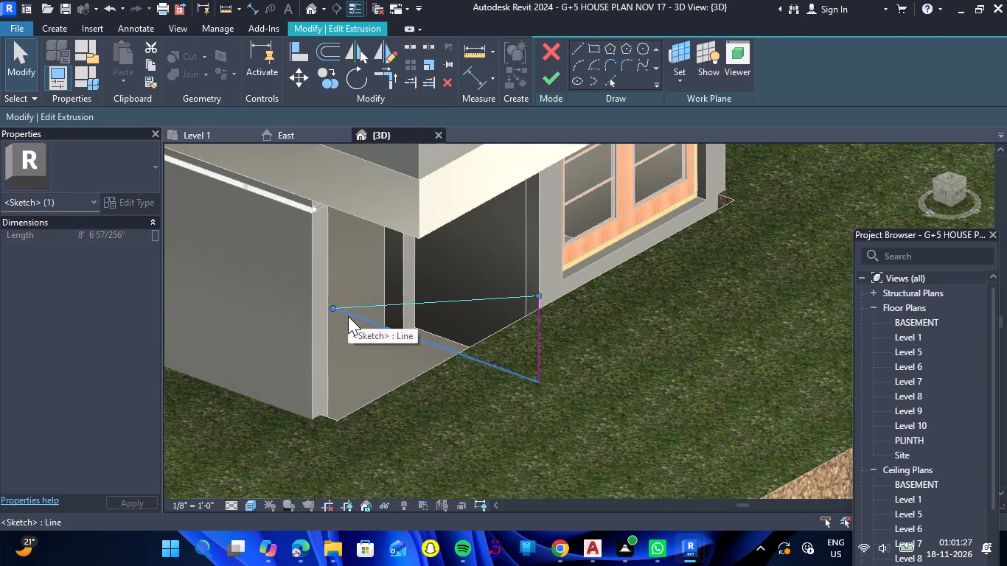
{"action": "scroll", "coordinate": [348, 316], "scroll_direction": "down", "scroll_amount": 4}
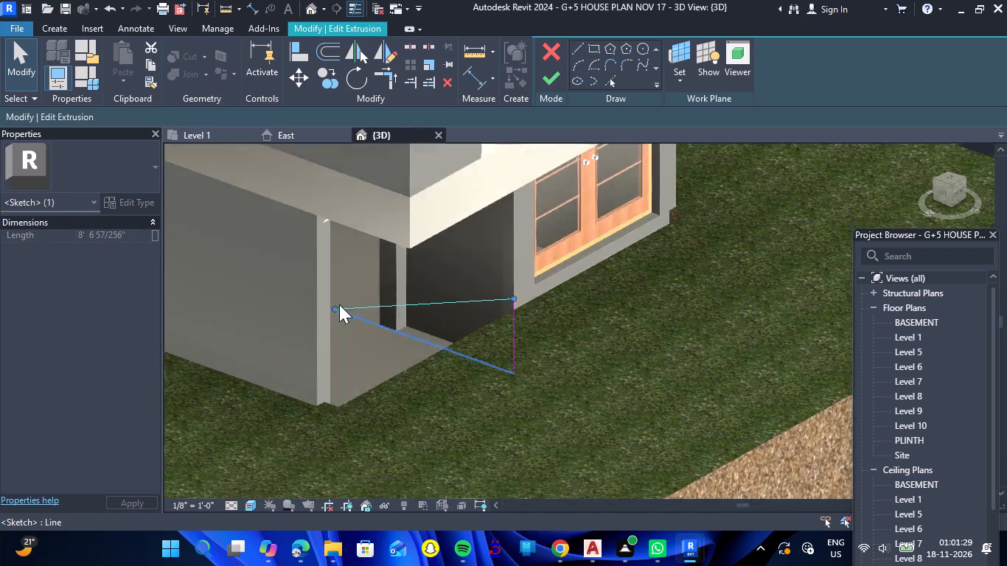
{"action": "scroll", "coordinate": [339, 304], "scroll_direction": "down", "scroll_amount": 8}
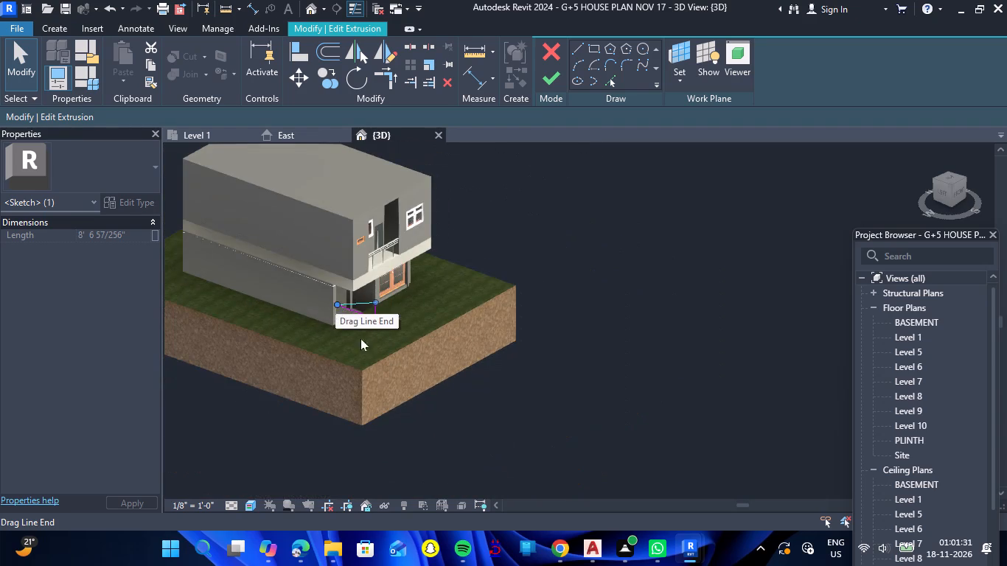
{"action": "left_click_drag", "start_coordinate": [421, 425], "coordinate": [414, 229], "text": "shift"}
{"action": "right_click_drag", "start_coordinate": [421, 425], "coordinate": [414, 229], "text": "shift"}
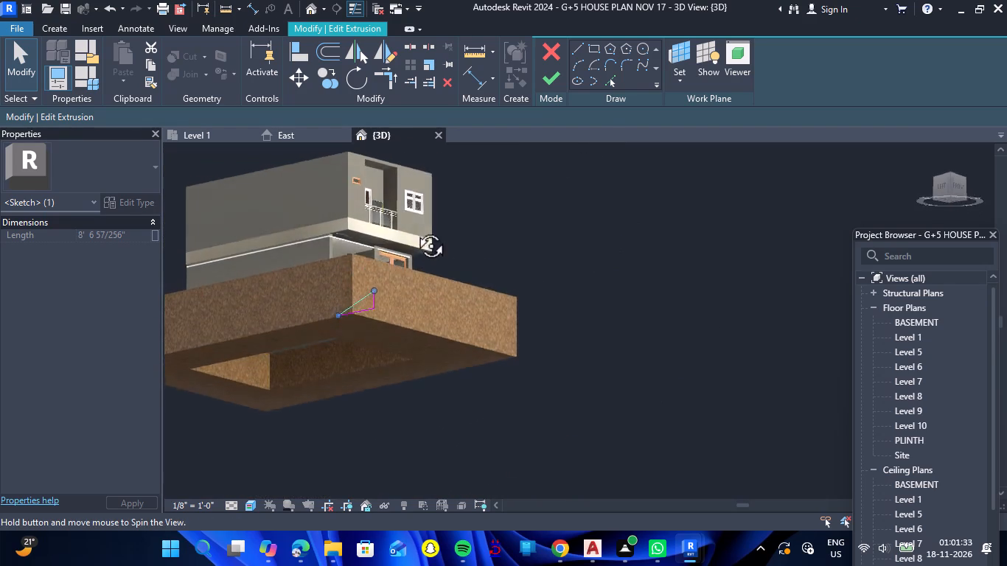
{"action": "left_click_drag", "start_coordinate": [414, 229], "coordinate": [391, 399], "text": "shift"}
{"action": "right_click_drag", "start_coordinate": [414, 229], "coordinate": [391, 399], "text": "shift"}
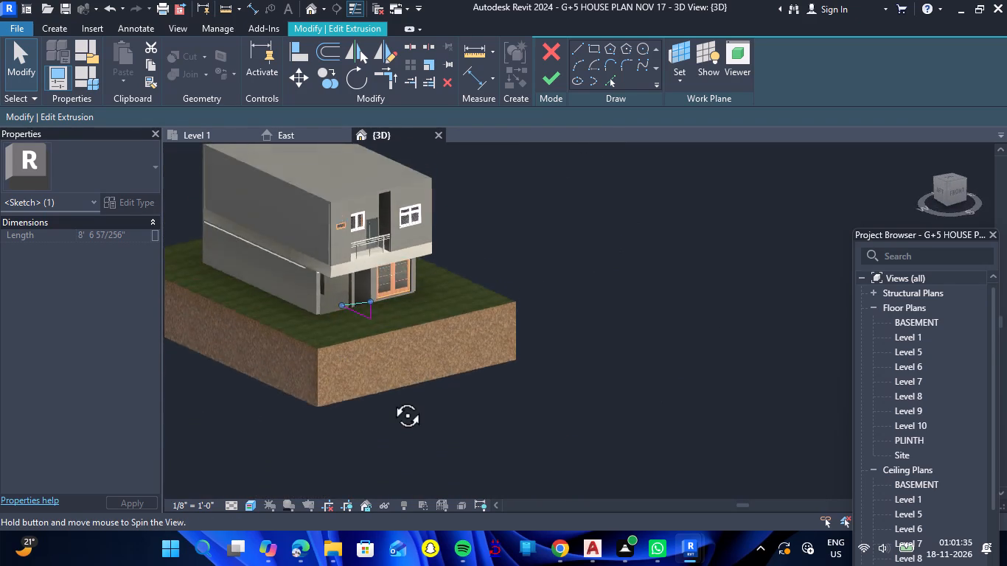
{"action": "left_click_drag", "start_coordinate": [391, 399], "coordinate": [421, 418], "text": "shift"}
{"action": "right_click_drag", "start_coordinate": [391, 399], "coordinate": [421, 418], "text": "shift"}
{"action": "scroll", "coordinate": [355, 331], "scroll_direction": "up", "scroll_amount": 6}
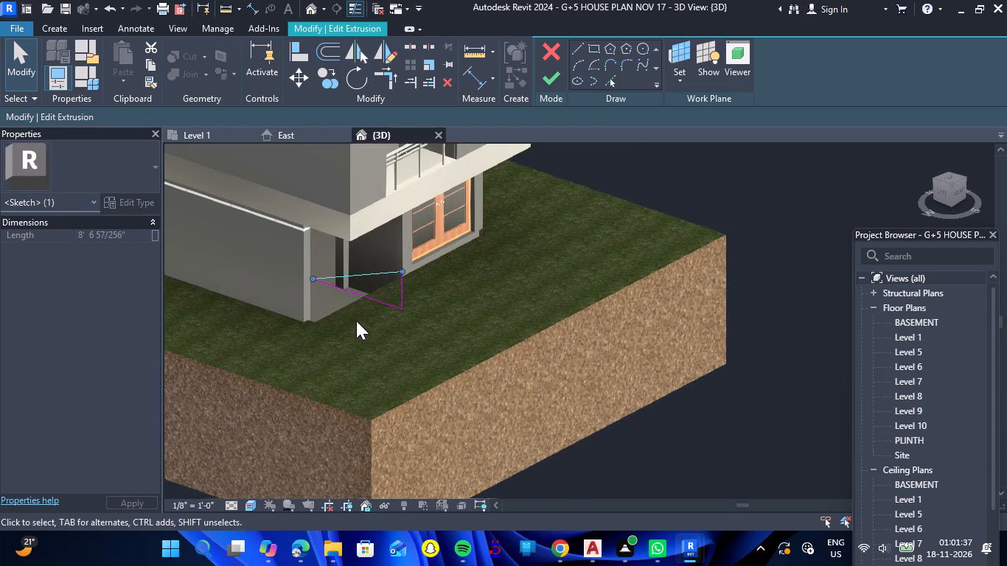
{"action": "left_click", "coordinate": [552, 82]}
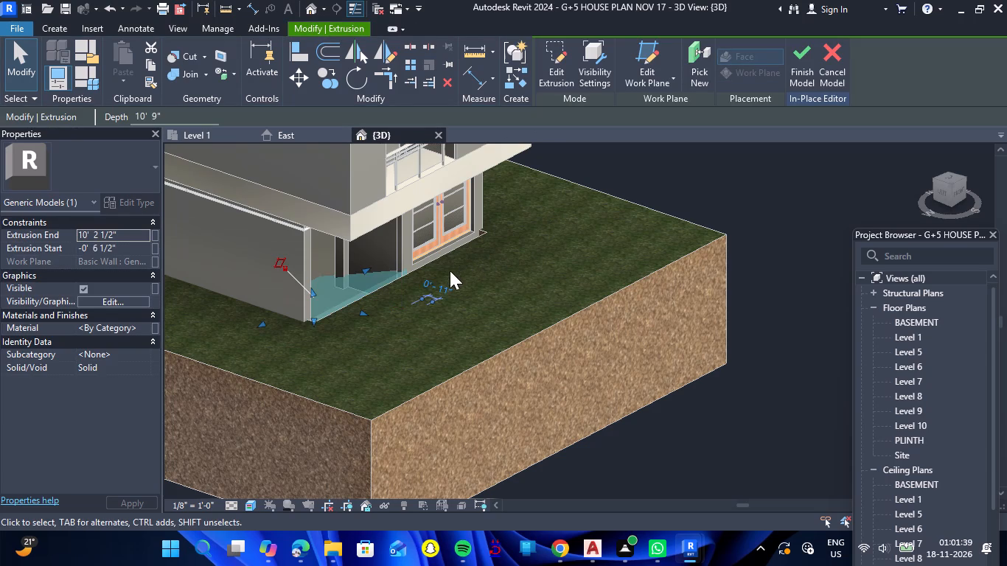
Reopen the ramp extrusion's sketch and stretch the profile's vertical line upward to 3' 11".
{"action": "scroll", "coordinate": [321, 331], "scroll_direction": "up", "scroll_amount": 6}
{"action": "left_click", "coordinate": [386, 343]}
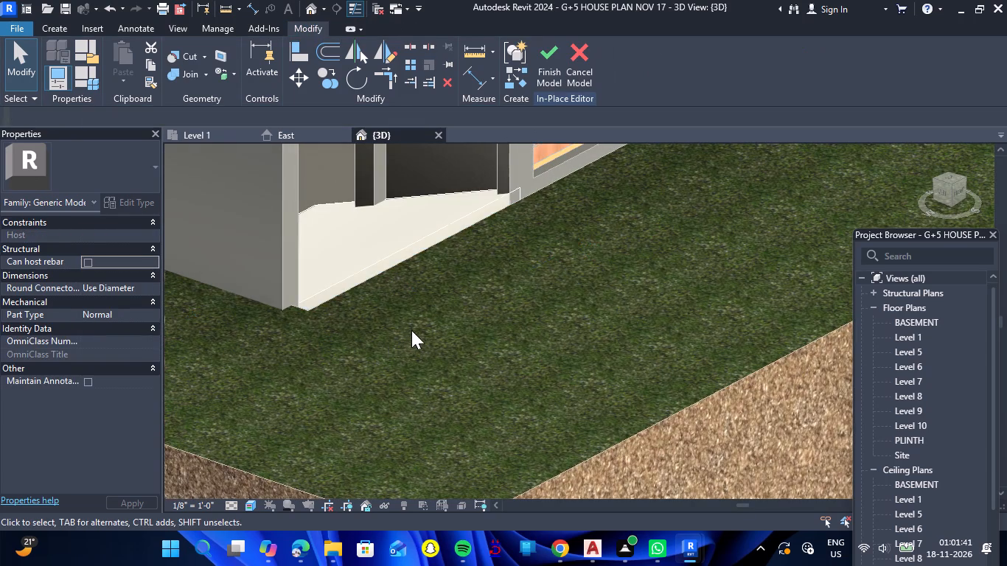
{"action": "scroll", "coordinate": [413, 326], "scroll_direction": "down", "scroll_amount": 3}
{"action": "scroll", "coordinate": [375, 250], "scroll_direction": "up", "scroll_amount": 6}
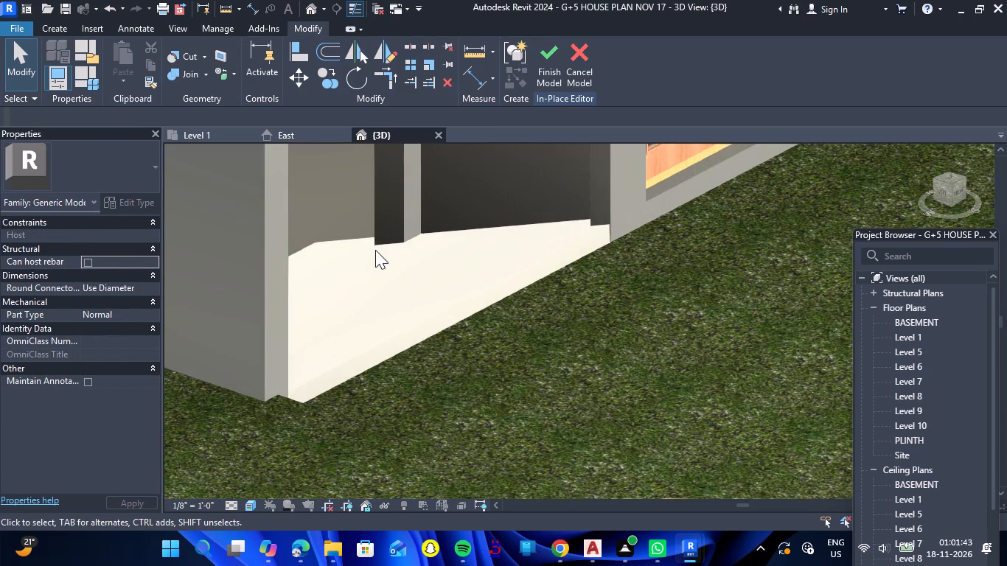
{"action": "double_click", "coordinate": [461, 302]}
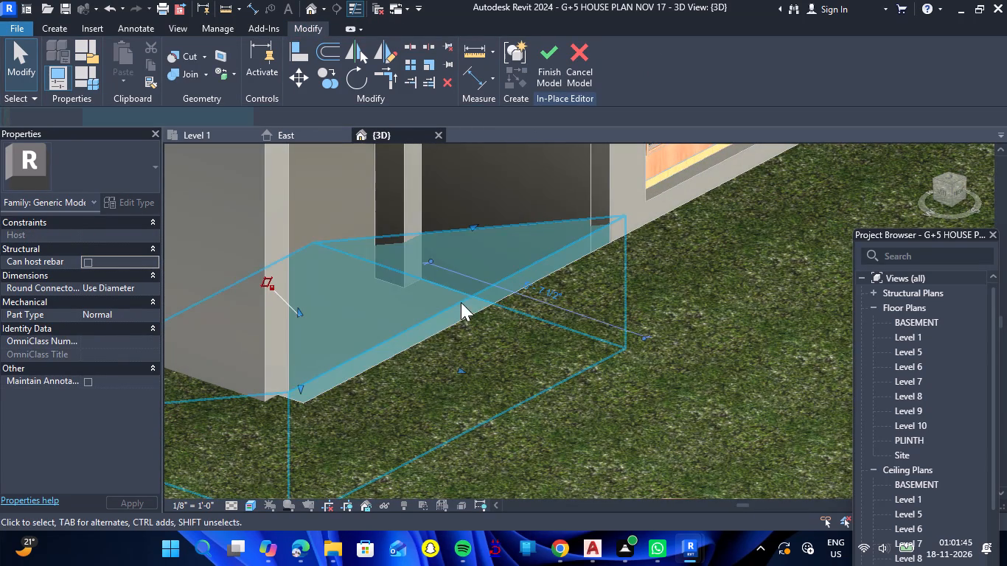
{"action": "left_click", "coordinate": [611, 238]}
{"action": "left_click_drag", "start_coordinate": [607, 223], "coordinate": [607, 166]}
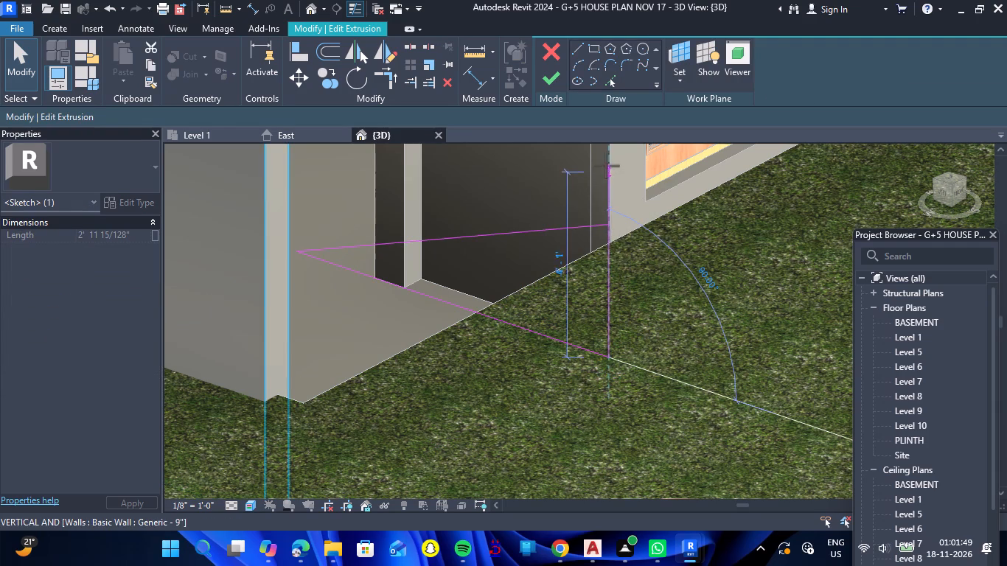
{"action": "left_click_drag", "start_coordinate": [607, 166], "coordinate": [605, 153]}
{"action": "scroll", "coordinate": [633, 214], "scroll_direction": "down", "scroll_amount": 8}
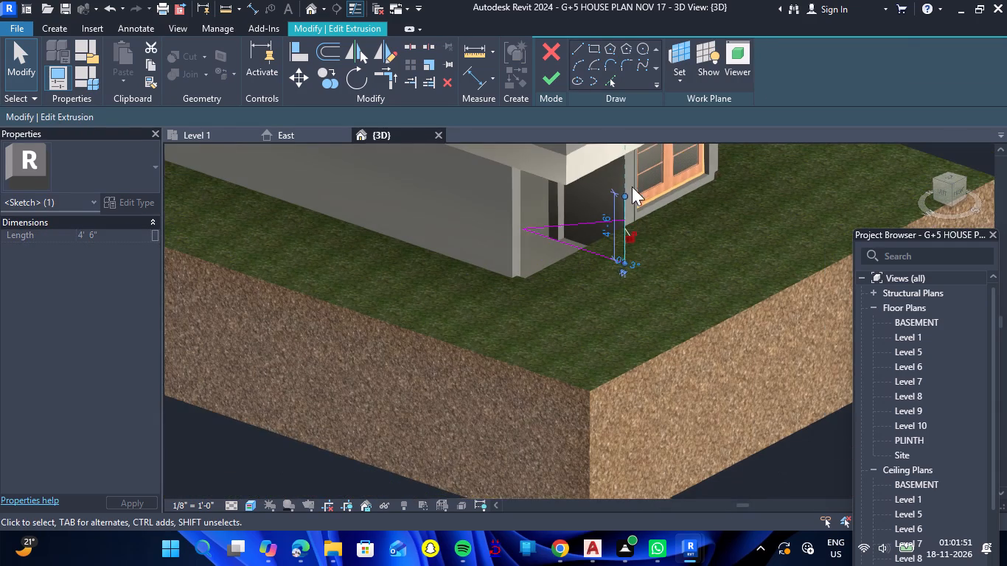
{"action": "scroll", "coordinate": [629, 175], "scroll_direction": "up", "scroll_amount": 6}
{"action": "left_click_drag", "start_coordinate": [620, 223], "coordinate": [619, 231]}
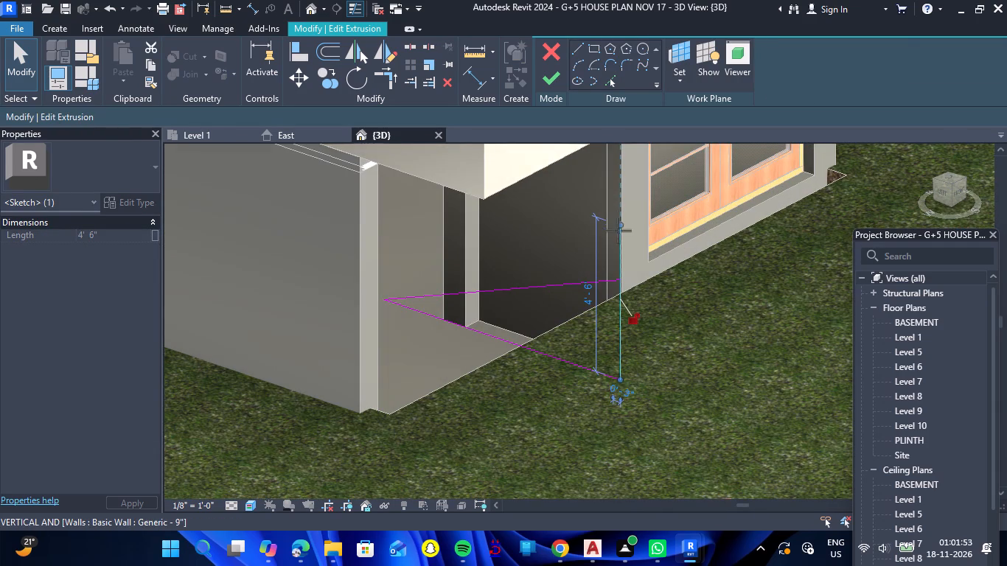
{"action": "left_click_drag", "start_coordinate": [619, 231], "coordinate": [620, 244]}
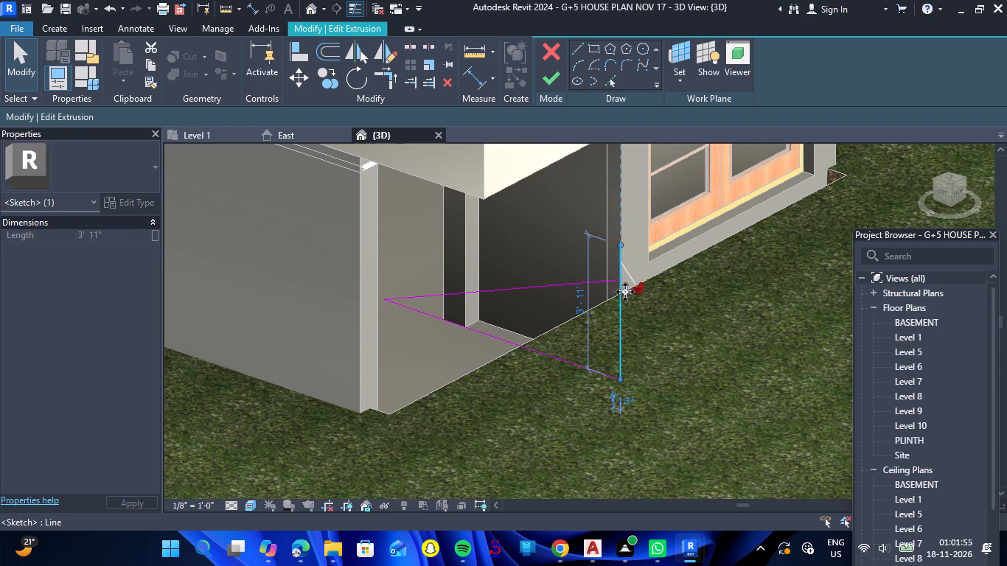
{"action": "key", "text": "Escape"}
Raise the outer end of the sloped line to the top of the vertical line and finish the extrusion sketch.
{"action": "left_click", "coordinate": [604, 284]}
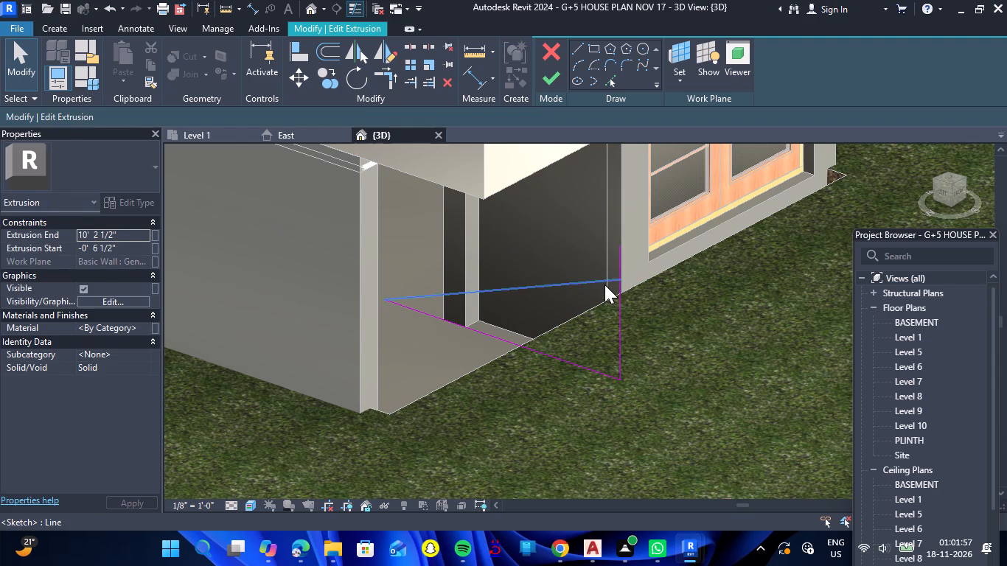
{"action": "left_click_drag", "start_coordinate": [621, 276], "coordinate": [618, 250]}
{"action": "key", "text": "Escape"}
{"action": "scroll", "coordinate": [636, 276], "scroll_direction": "down", "scroll_amount": 4}
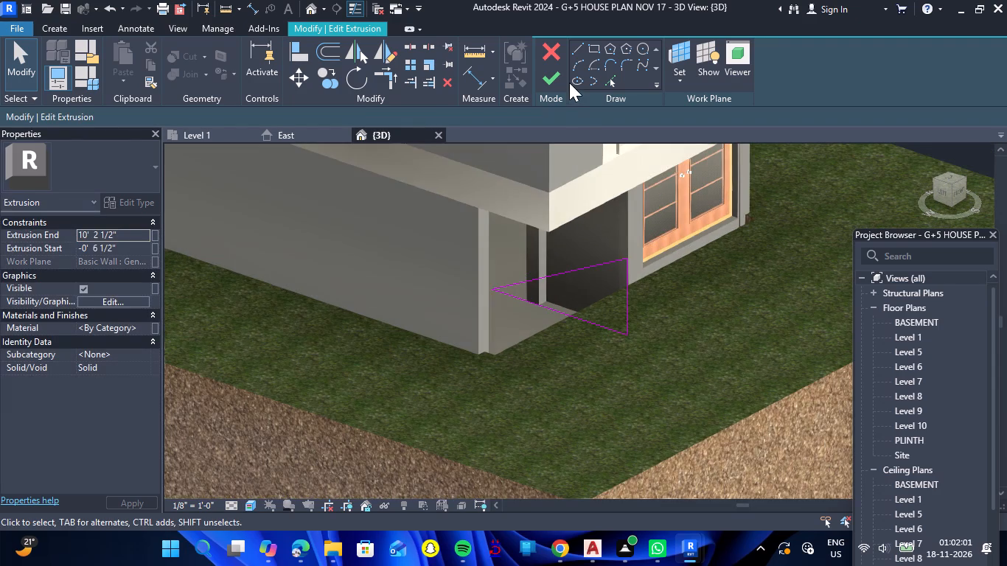
{"action": "left_click", "coordinate": [564, 83]}
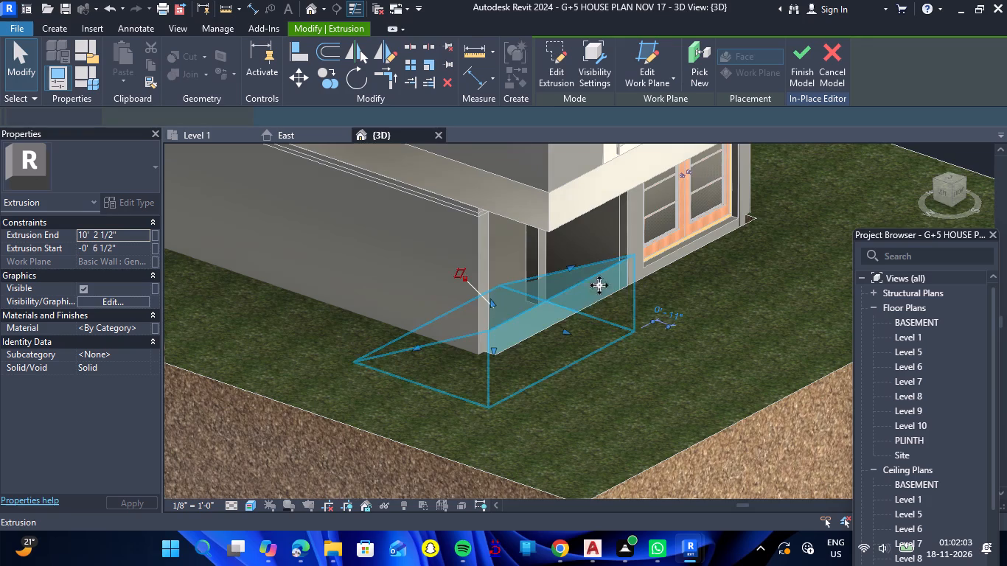
Check the reshaped ramp from the front of the house and finish the in-place model.
{"action": "scroll", "coordinate": [579, 279], "scroll_direction": "down", "scroll_amount": 7}
{"action": "scroll", "coordinate": [378, 358], "scroll_direction": "down", "scroll_amount": 2}
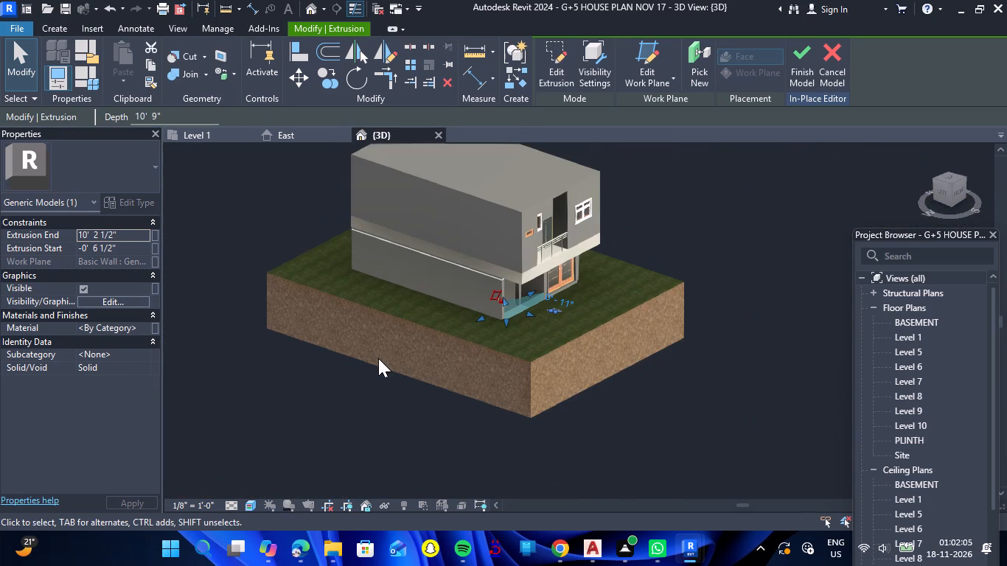
{"action": "left_click_drag", "start_coordinate": [637, 406], "coordinate": [534, 422]}
{"action": "right_click_drag", "start_coordinate": [637, 406], "coordinate": [534, 422], "text": "shift"}
{"action": "left_click_drag", "start_coordinate": [534, 422], "coordinate": [538, 409]}
{"action": "scroll", "coordinate": [505, 340], "scroll_direction": "up", "scroll_amount": 6}
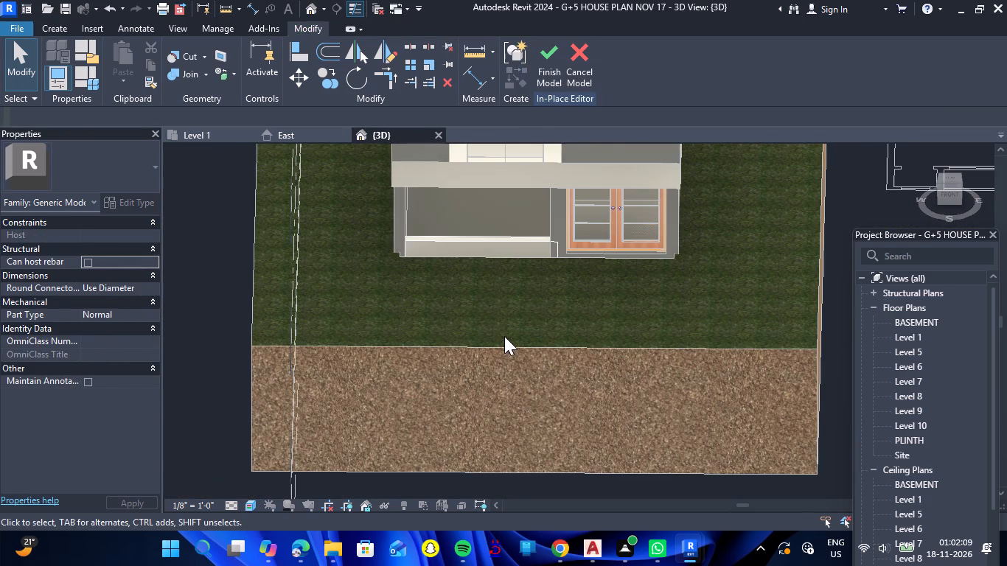
{"action": "key", "text": "Escape"}
{"action": "scroll", "coordinate": [515, 333], "scroll_direction": "down", "scroll_amount": 3}
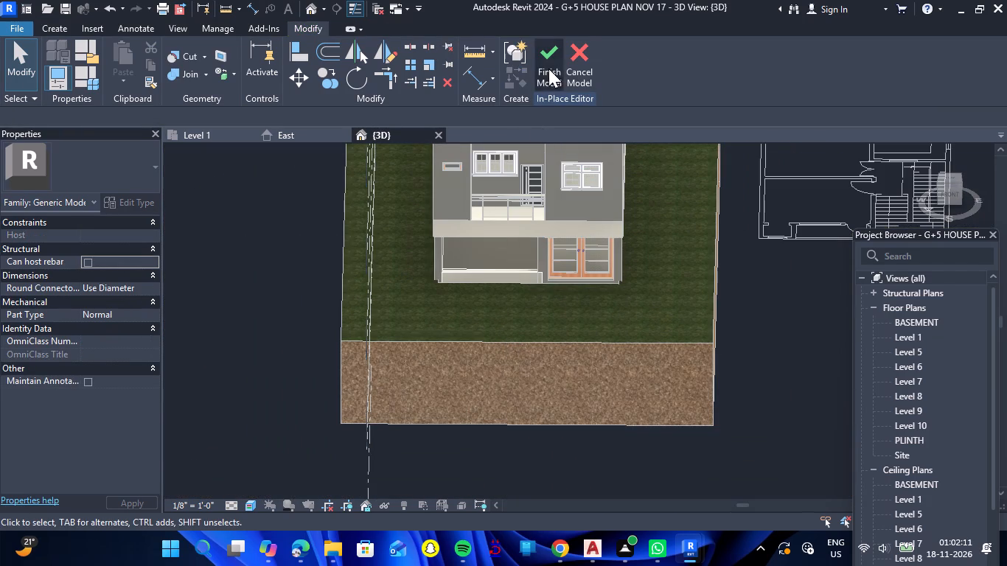
{"action": "left_click", "coordinate": [548, 69]}
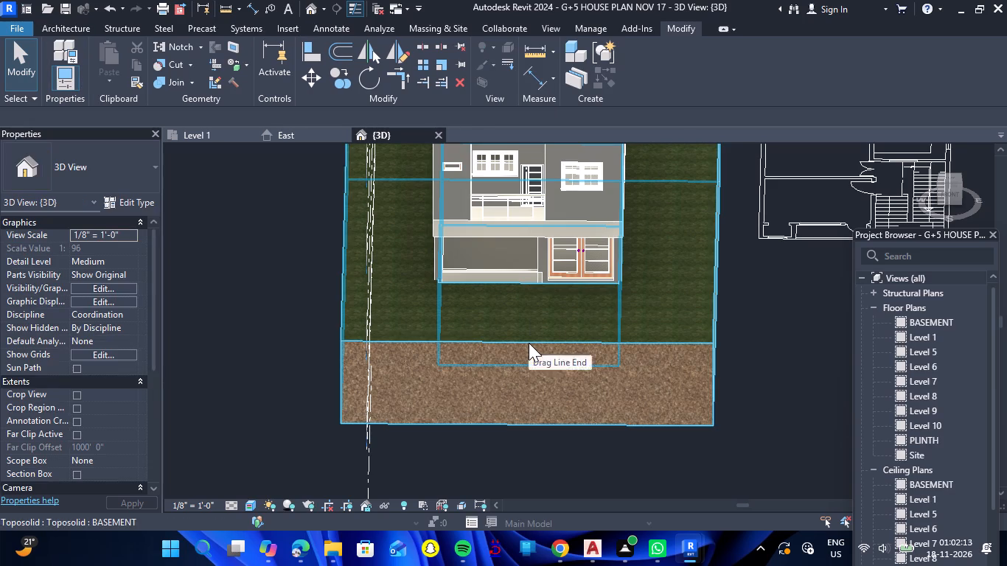
Examine the toposolid's shaft opening from below and the ramp and ground line at the front of the house.
{"action": "left_click", "coordinate": [528, 343]}
{"action": "left_click_drag", "start_coordinate": [542, 447], "coordinate": [537, 440]}
{"action": "right_click_drag", "start_coordinate": [541, 447], "coordinate": [537, 440], "text": "shift"}
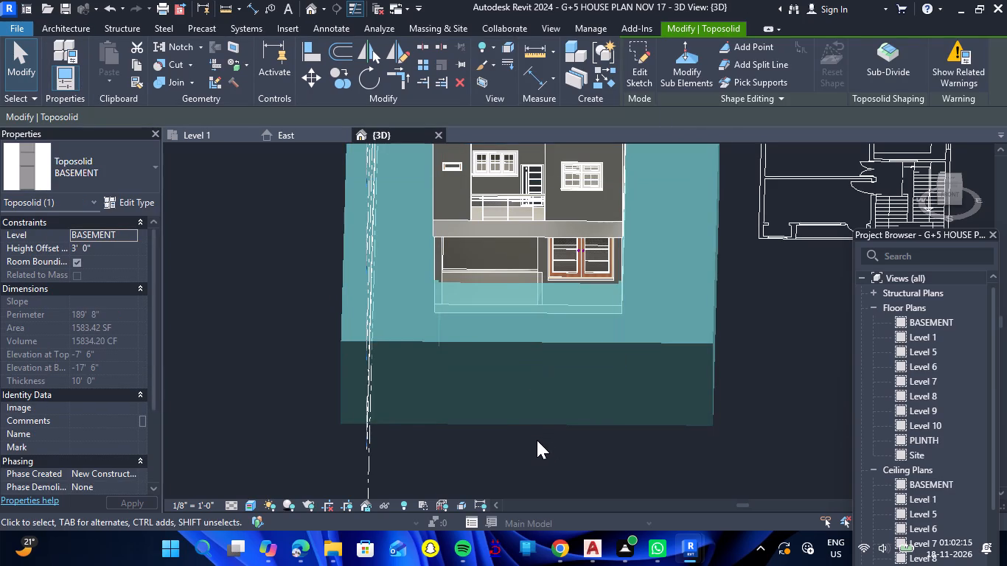
{"action": "left_click_drag", "start_coordinate": [537, 440], "coordinate": [544, 191]}
{"action": "right_click_drag", "start_coordinate": [537, 440], "coordinate": [544, 191], "text": "shift"}
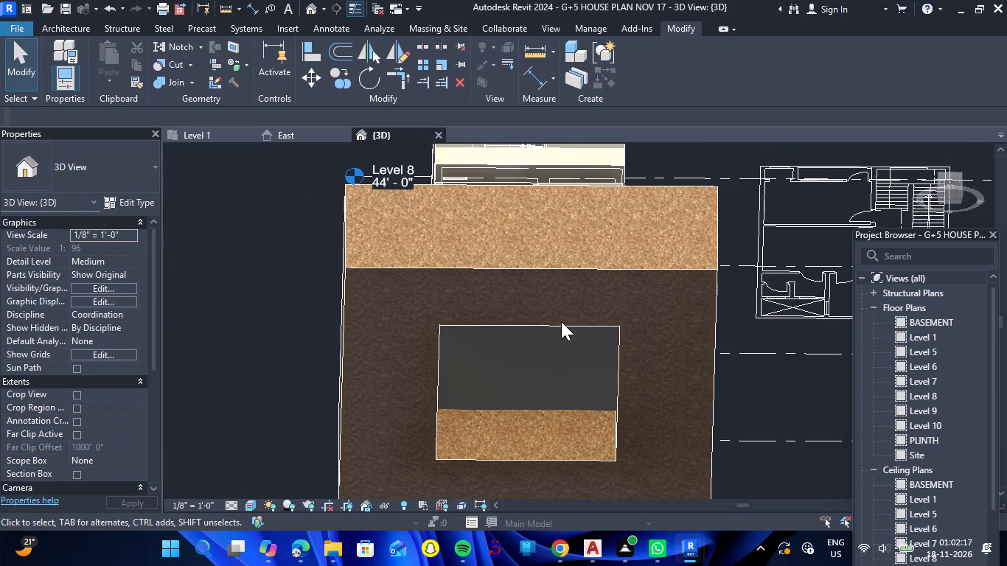
{"action": "scroll", "coordinate": [548, 357], "scroll_direction": "down", "scroll_amount": 5}
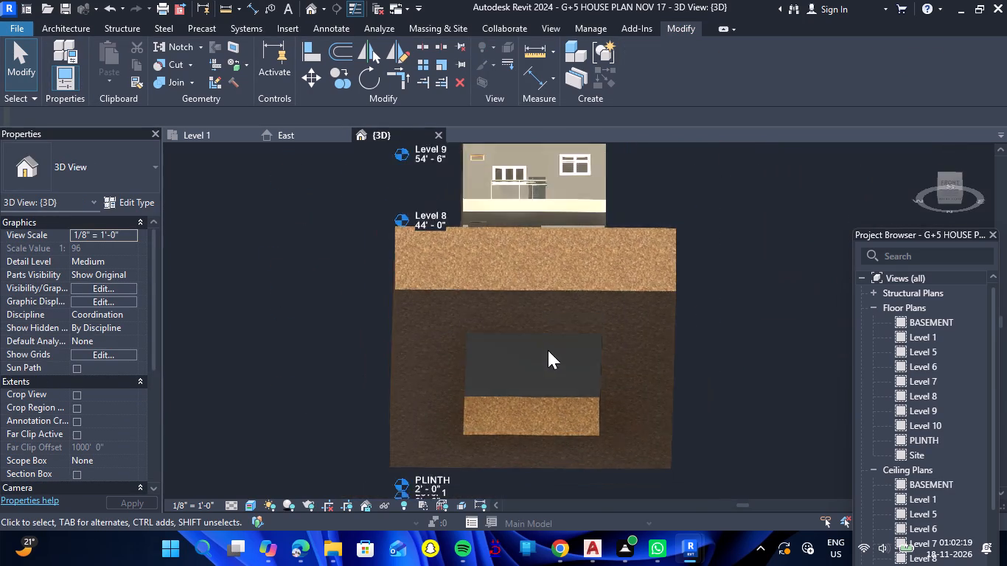
{"action": "right_click_drag", "start_coordinate": [555, 310], "coordinate": [557, 478], "text": "shift"}
{"action": "left_click_drag", "start_coordinate": [555, 310], "coordinate": [557, 478], "text": "shift"}
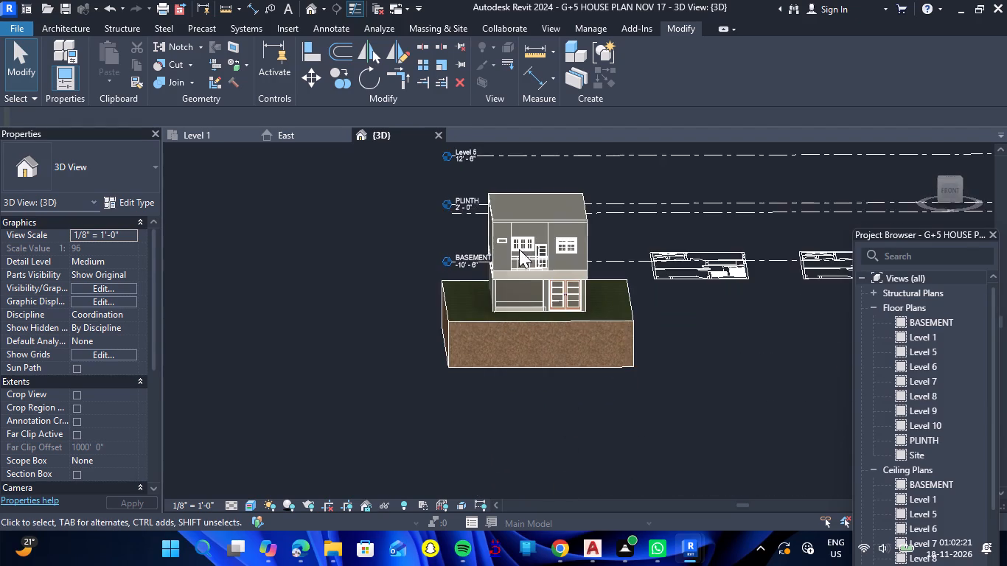
{"action": "scroll", "coordinate": [518, 237], "scroll_direction": "up", "scroll_amount": 6}
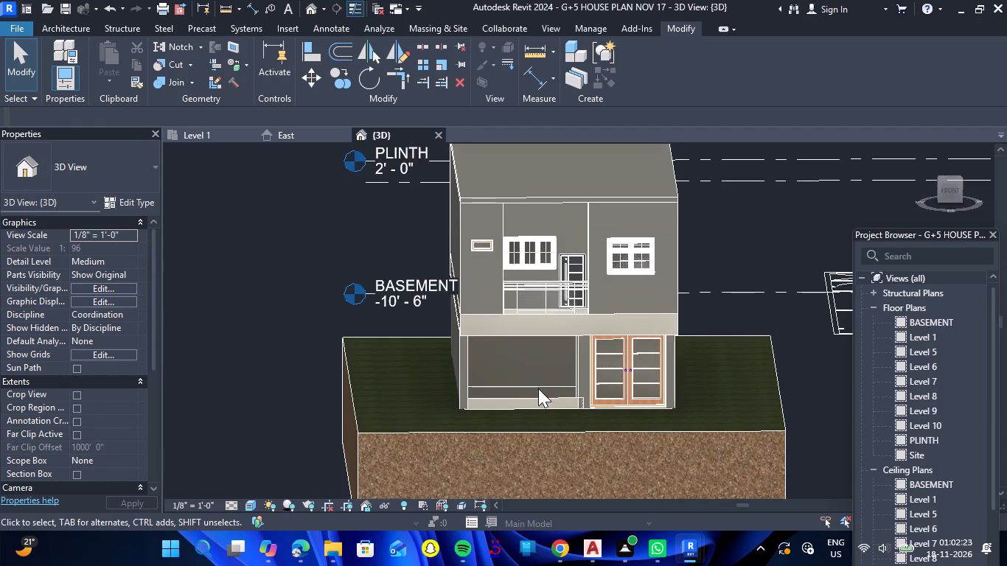
Set the BASEMENT toposolid's height offset from level to 4' 0".
{"action": "left_click", "coordinate": [534, 434]}
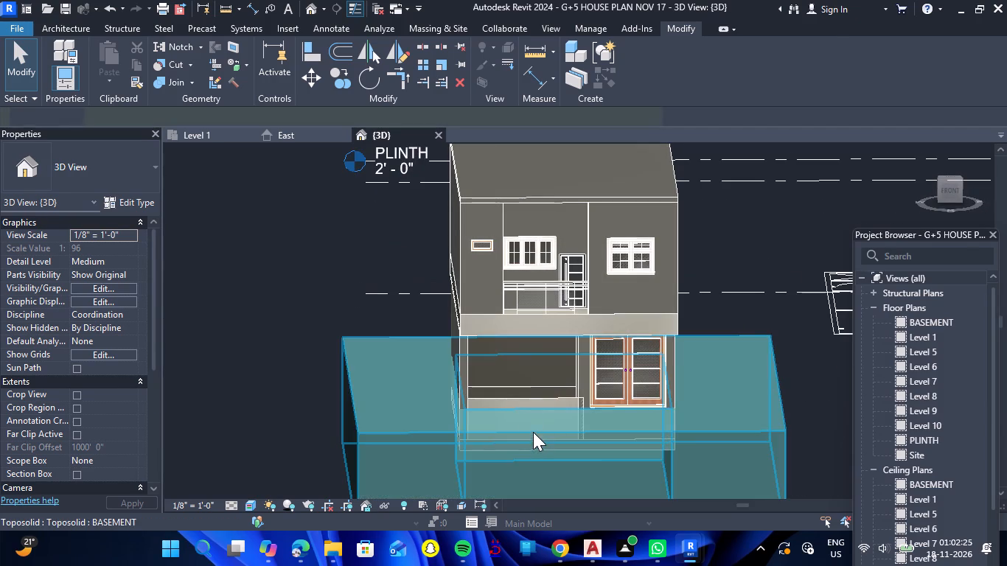
{"action": "scroll", "coordinate": [491, 400], "scroll_direction": "down", "scroll_amount": 5}
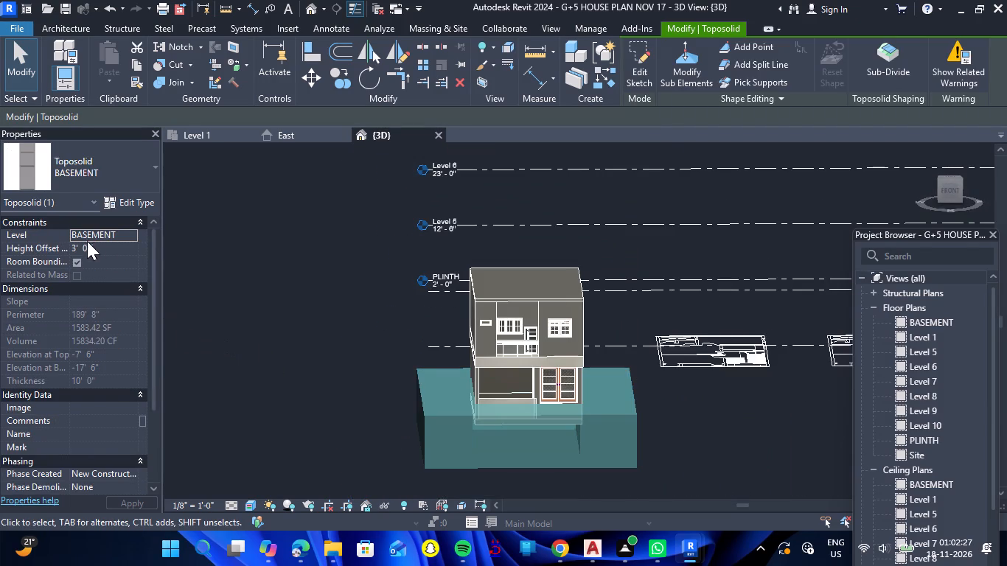
{"action": "left_click", "coordinate": [105, 247]}
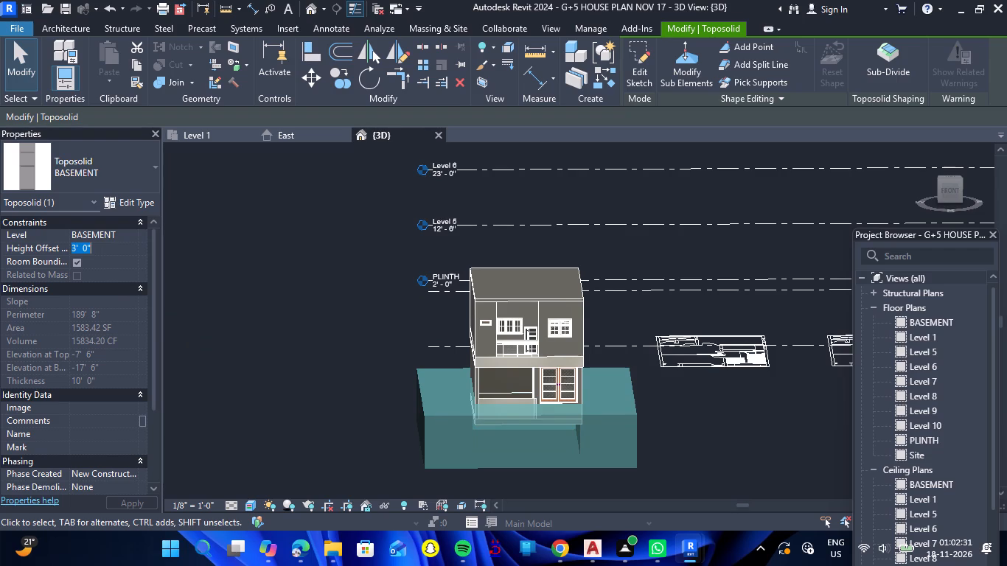
{"action": "type", "text": "4'"}
{"action": "key", "text": "Return"}
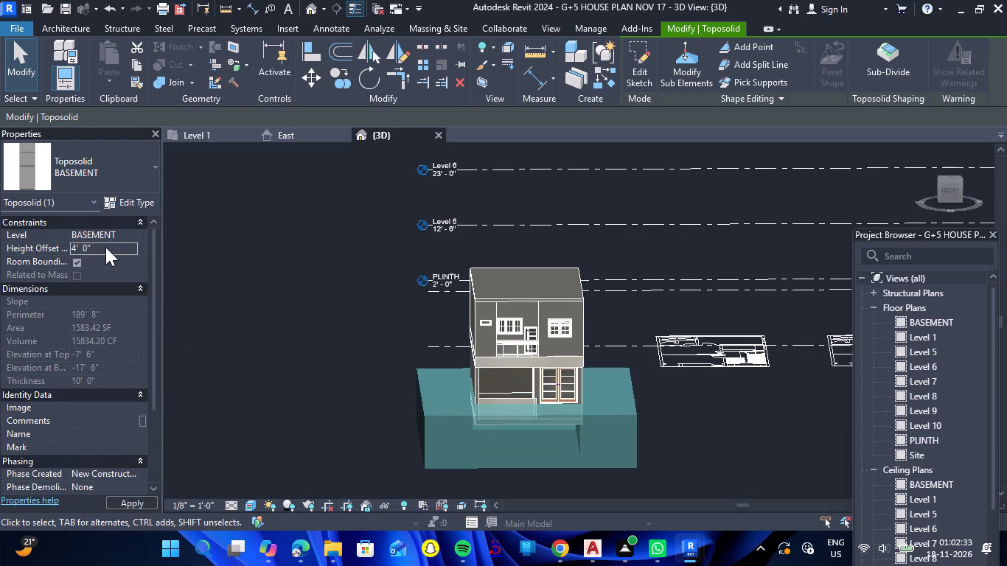
{"action": "left_click", "coordinate": [331, 402]}
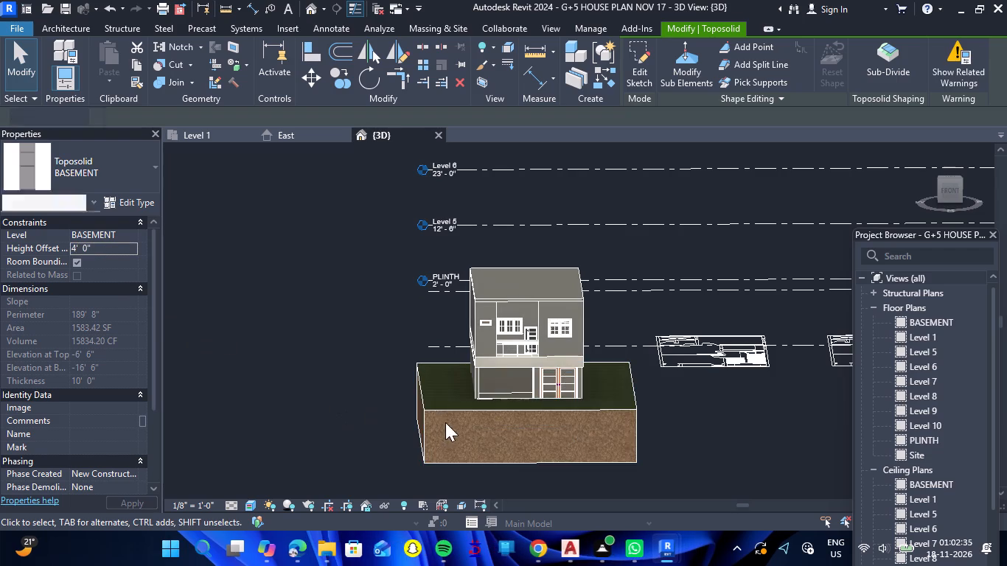
{"action": "scroll", "coordinate": [543, 412], "scroll_direction": "up", "scroll_amount": 8}
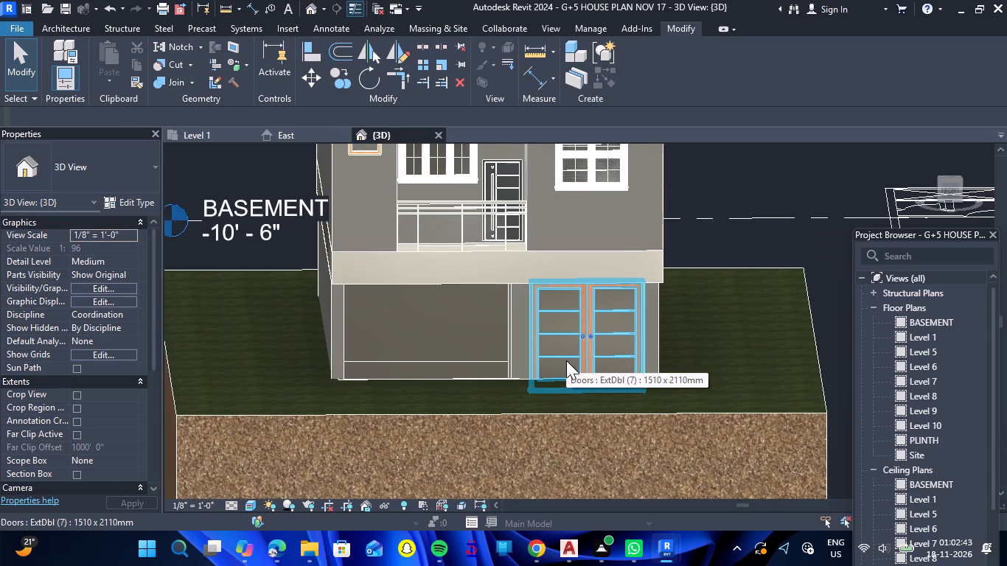
Examine the house, the raised ground line and the levels above it from the front in the 3D view.
{"action": "scroll", "coordinate": [495, 360], "scroll_direction": "down", "scroll_amount": 5}
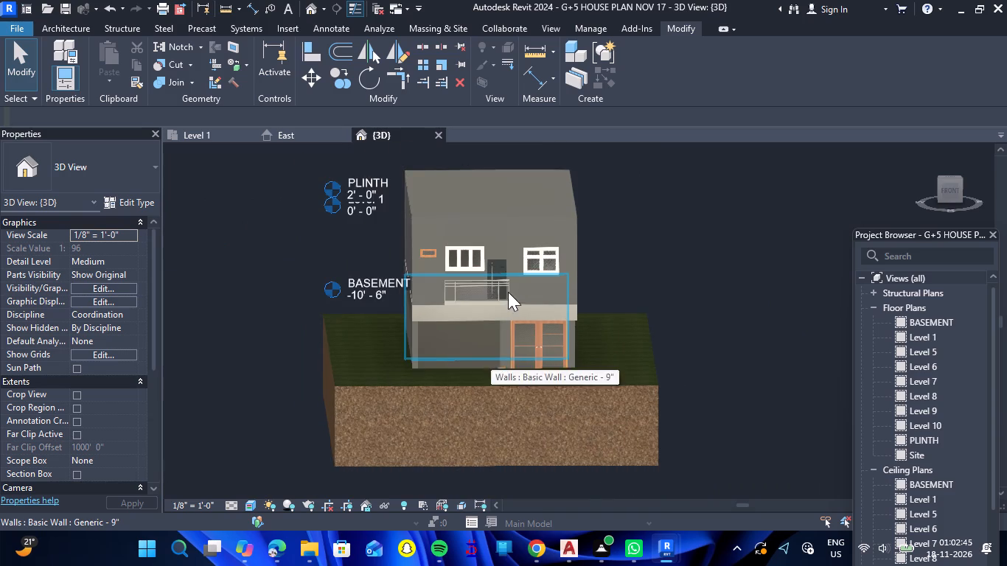
{"action": "scroll", "coordinate": [508, 276], "scroll_direction": "down", "scroll_amount": 5}
{"action": "scroll", "coordinate": [518, 199], "scroll_direction": "up", "scroll_amount": 5}
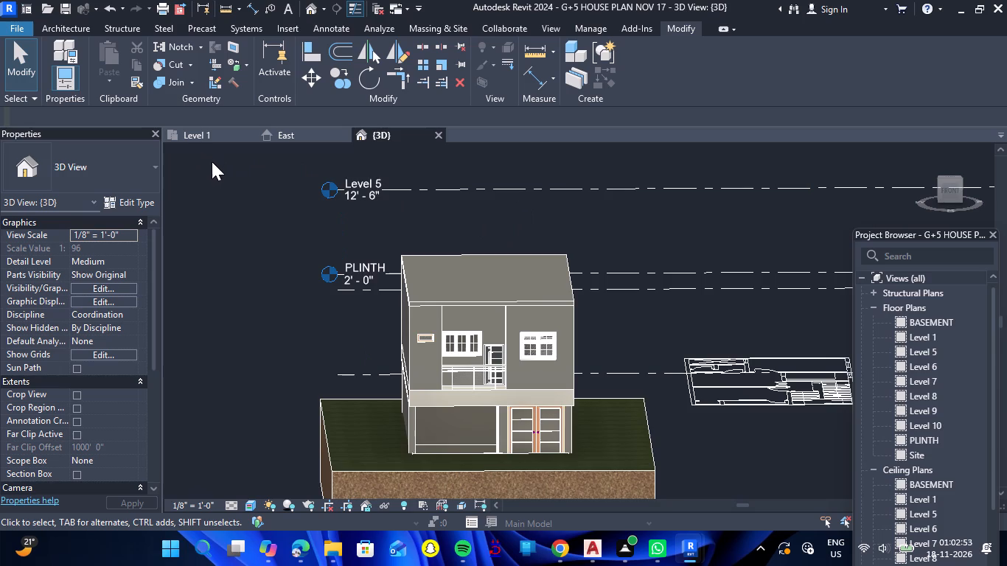
{"action": "scroll", "coordinate": [280, 253], "scroll_direction": "down", "scroll_amount": 3}
{"action": "scroll", "coordinate": [366, 387], "scroll_direction": "up", "scroll_amount": 3}
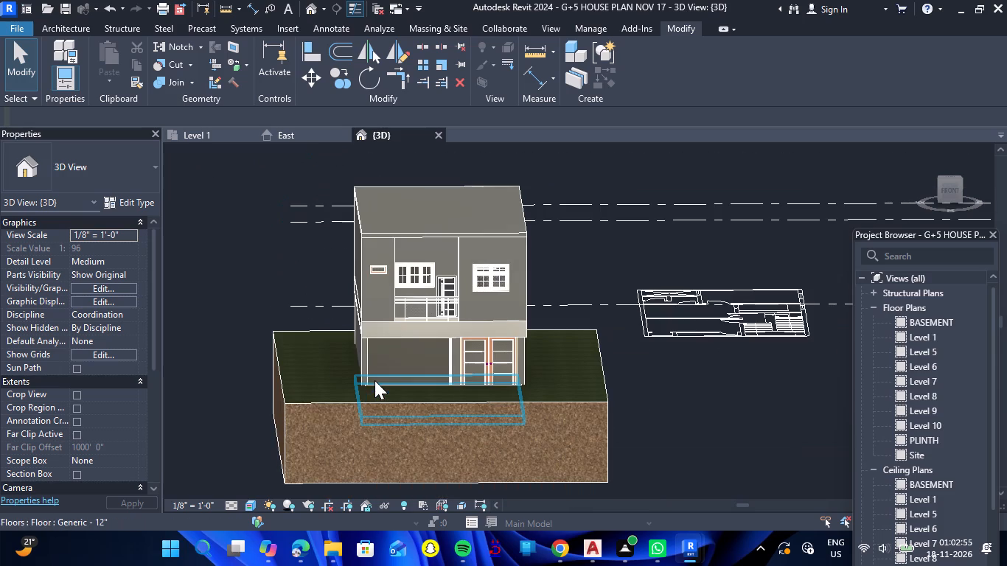
{"action": "scroll", "coordinate": [372, 357], "scroll_direction": "down", "scroll_amount": 1}
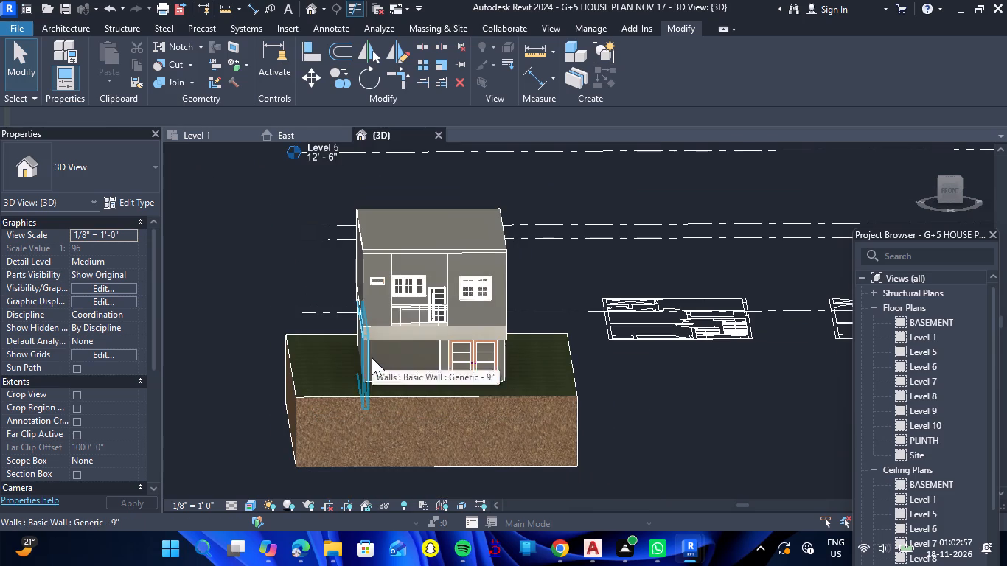
{"action": "scroll", "coordinate": [372, 357], "scroll_direction": "up", "scroll_amount": 1}
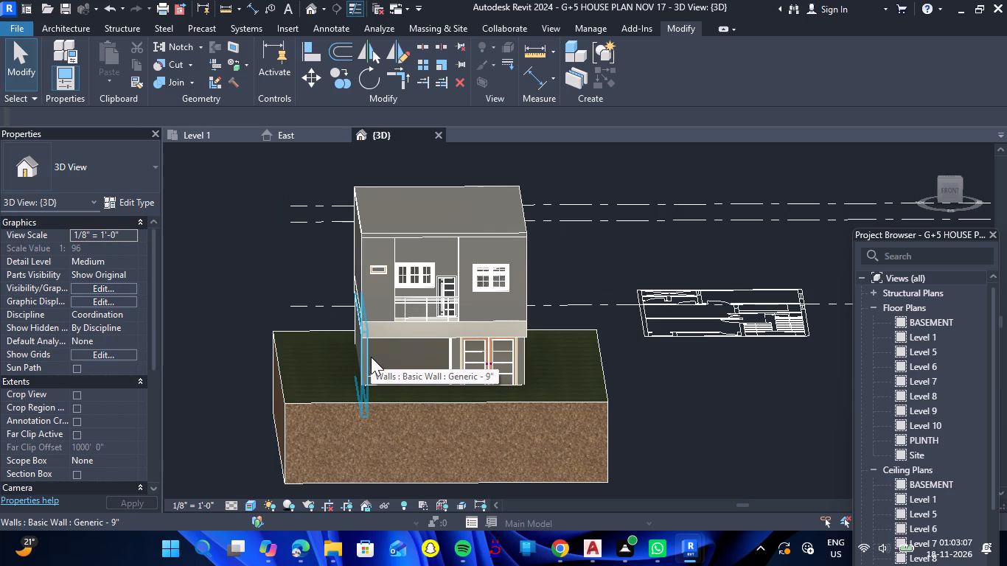
{"action": "scroll", "coordinate": [372, 355], "scroll_direction": "down", "scroll_amount": 5}
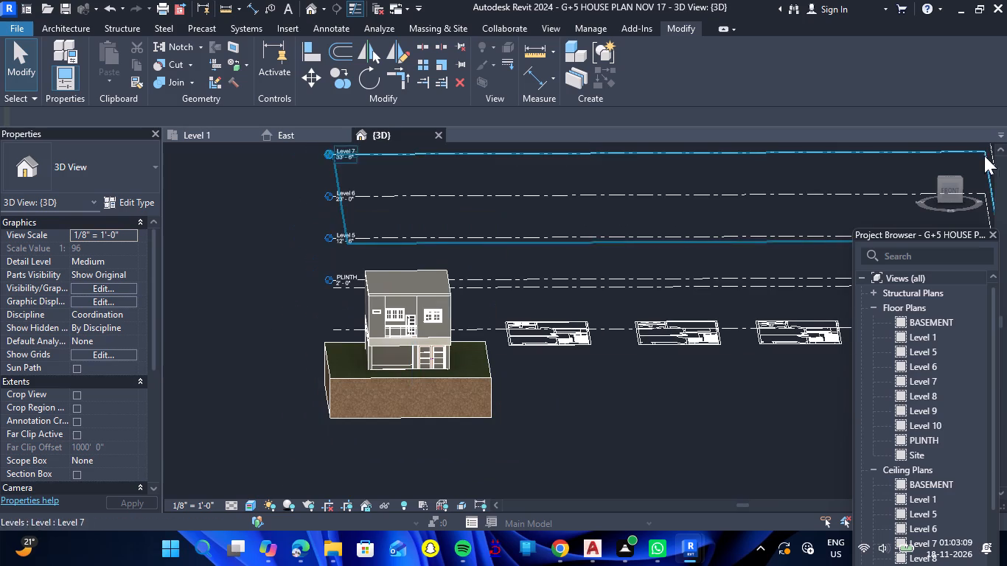
{"action": "left_click", "coordinate": [947, 192]}
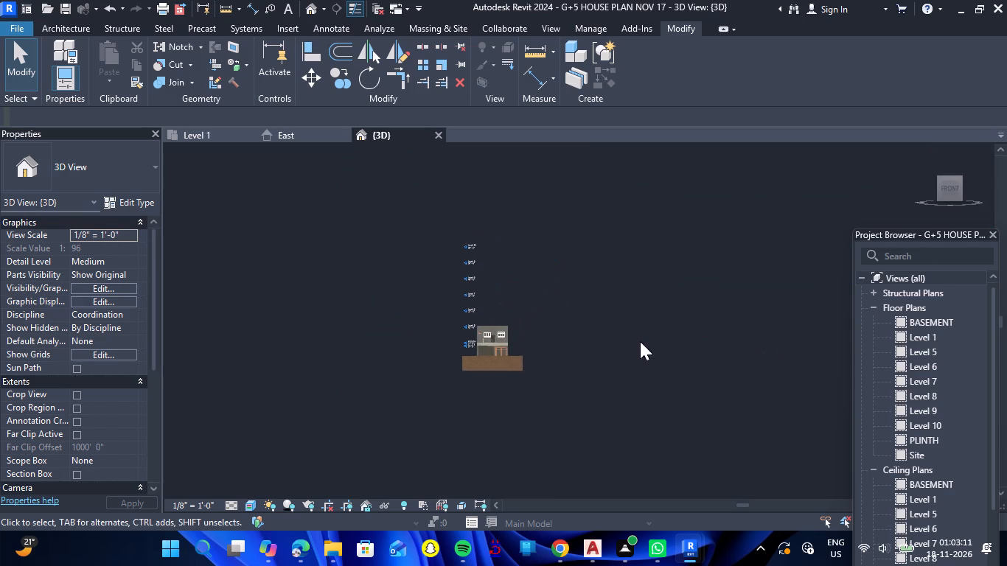
{"action": "scroll", "coordinate": [515, 363], "scroll_direction": "up", "scroll_amount": 7}
{"action": "scroll", "coordinate": [330, 447], "scroll_direction": "up", "scroll_amount": 4}
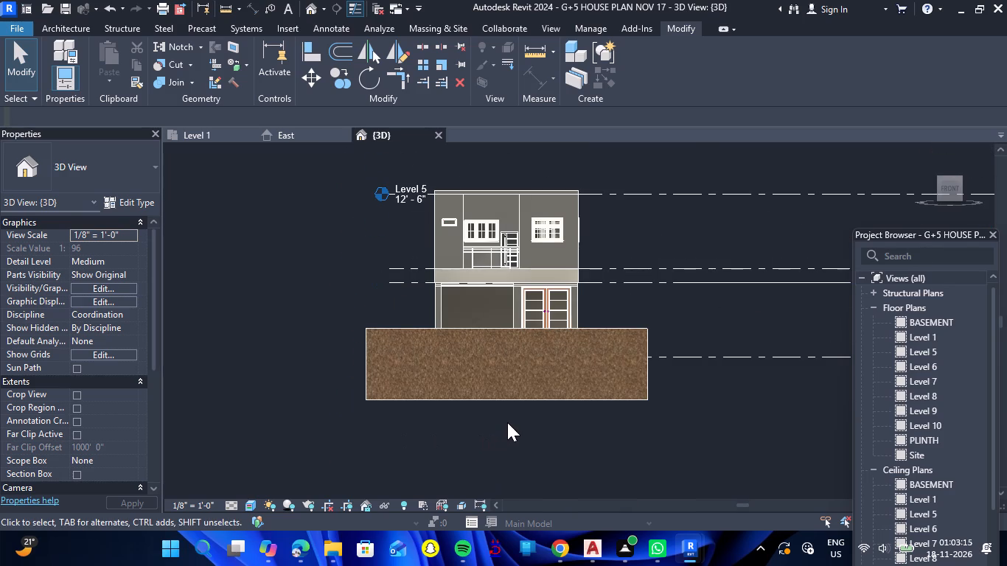
{"action": "scroll", "coordinate": [548, 412], "scroll_direction": "down", "scroll_amount": 2}
{"action": "scroll", "coordinate": [699, 410], "scroll_direction": "up", "scroll_amount": 3}
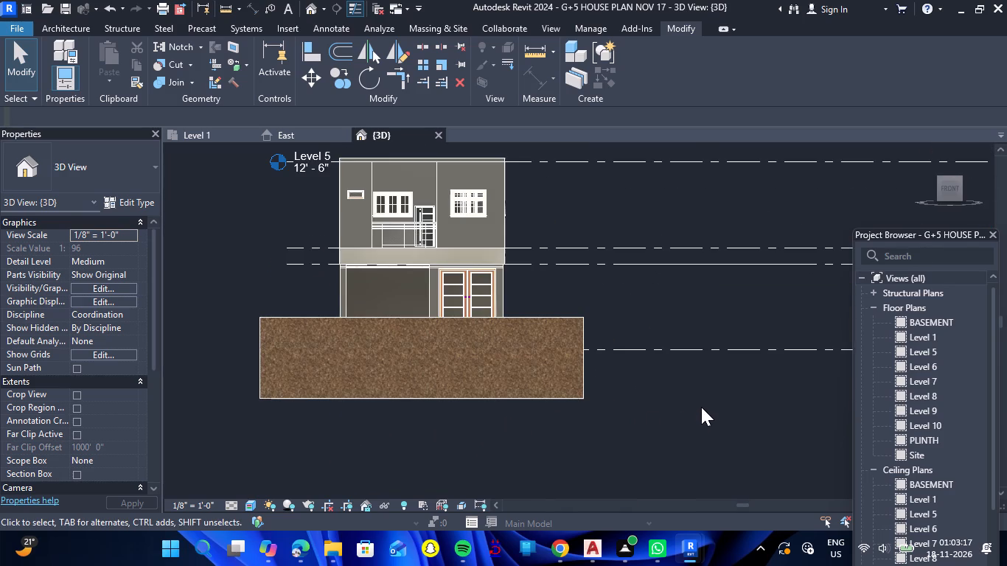
{"action": "scroll", "coordinate": [686, 415], "scroll_direction": "down", "scroll_amount": 5}
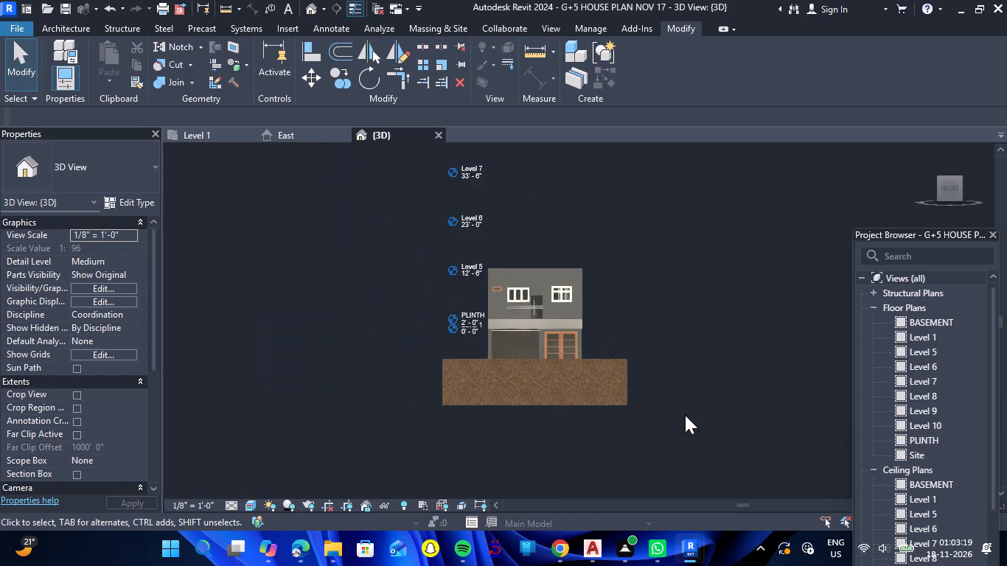
{"action": "scroll", "coordinate": [600, 265], "scroll_direction": "up", "scroll_amount": 2}
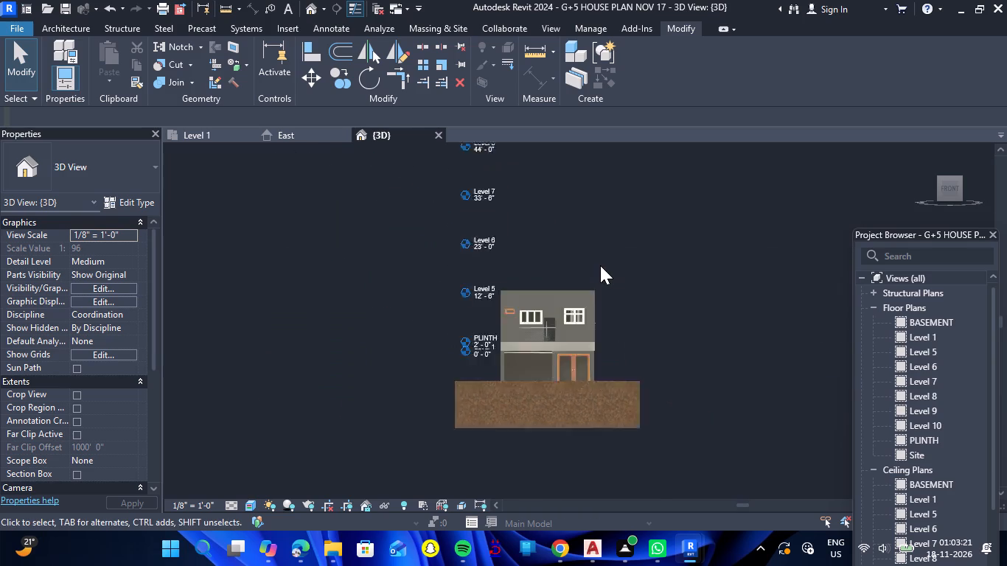
{"action": "scroll", "coordinate": [600, 265], "scroll_direction": "up", "scroll_amount": 6}
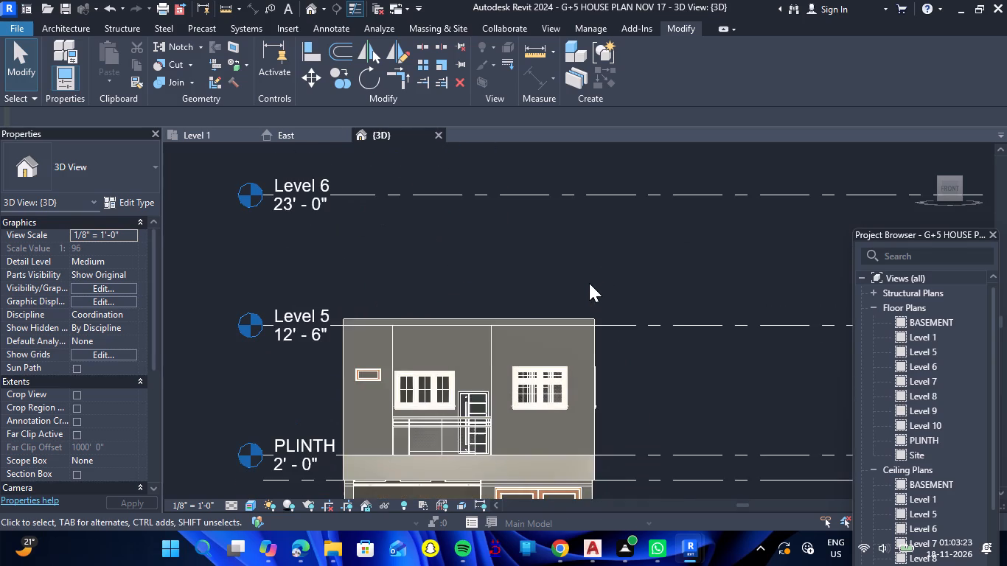
{"action": "scroll", "coordinate": [589, 284], "scroll_direction": "down", "scroll_amount": 5}
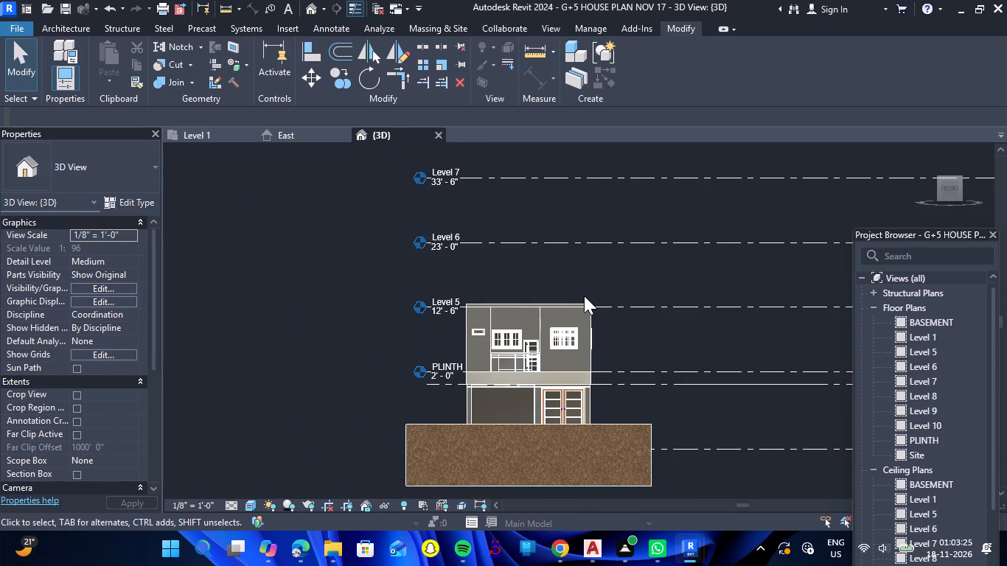
In the East elevation, copy the walls, windows and wall opening between PLINTH and Level 5 together with their 6" top floor slab.
{"action": "left_click", "coordinate": [209, 137]}
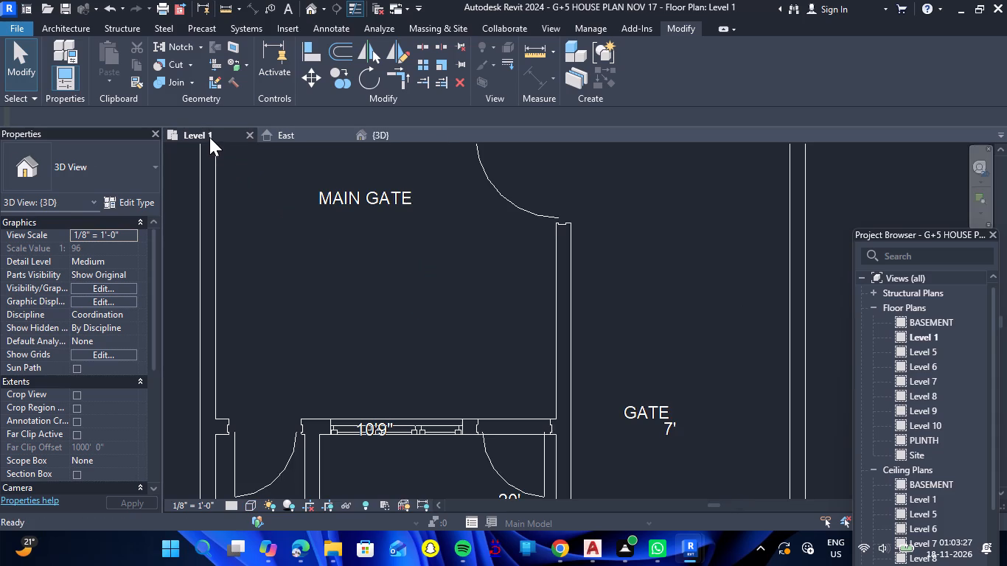
{"action": "scroll", "coordinate": [465, 317], "scroll_direction": "down", "scroll_amount": 11}
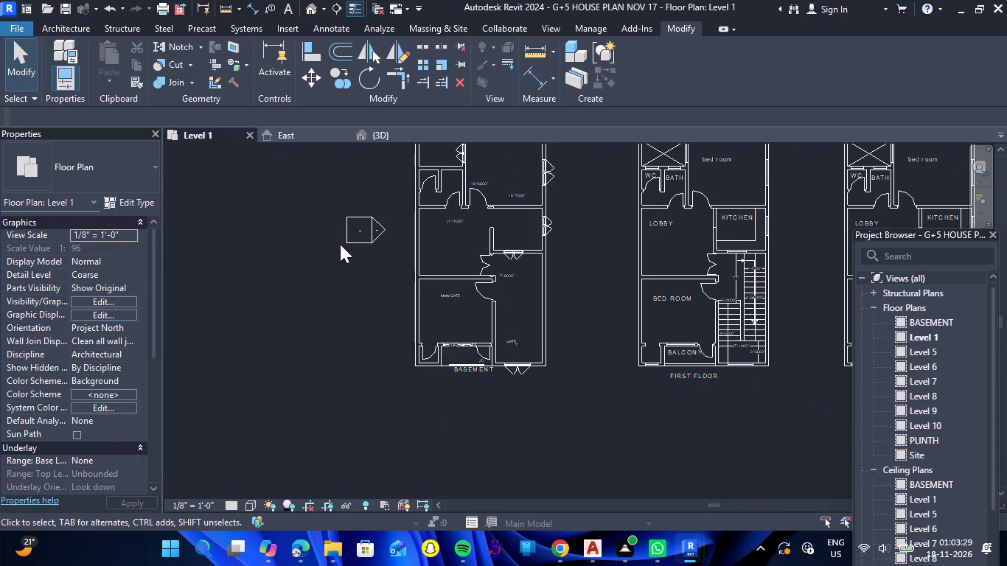
{"action": "left_click", "coordinate": [288, 144]}
{"action": "left_click", "coordinate": [288, 138]}
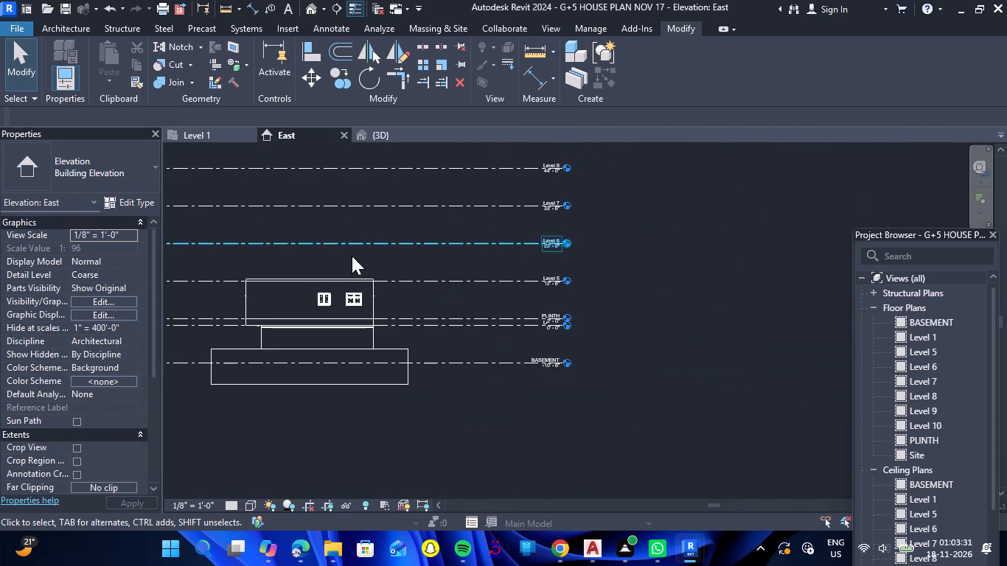
{"action": "scroll", "coordinate": [196, 293], "scroll_direction": "up", "scroll_amount": 8}
{"action": "scroll", "coordinate": [224, 298], "scroll_direction": "down", "scroll_amount": 1}
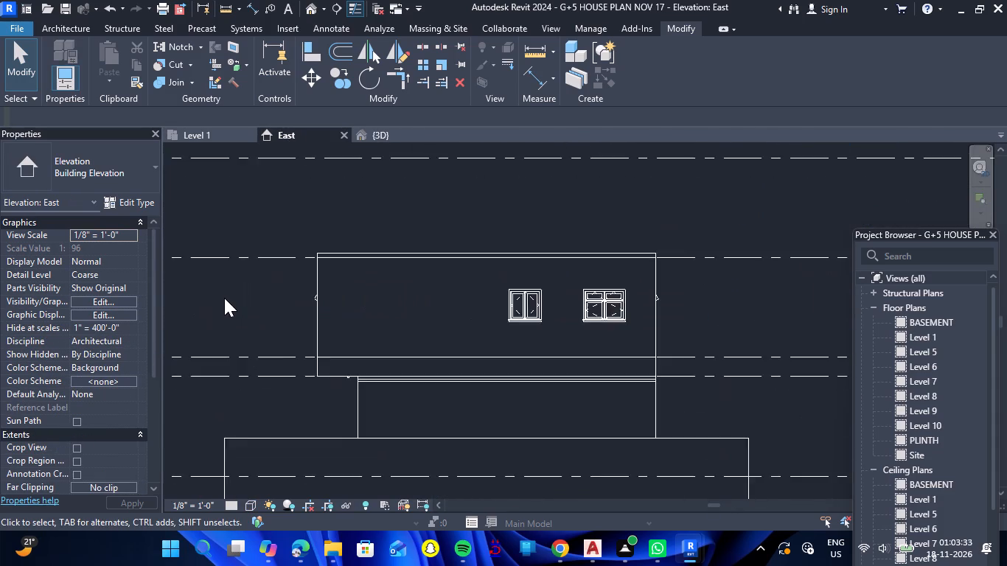
{"action": "scroll", "coordinate": [224, 298], "scroll_direction": "down", "scroll_amount": 1}
{"action": "scroll", "coordinate": [222, 287], "scroll_direction": "up", "scroll_amount": 2}
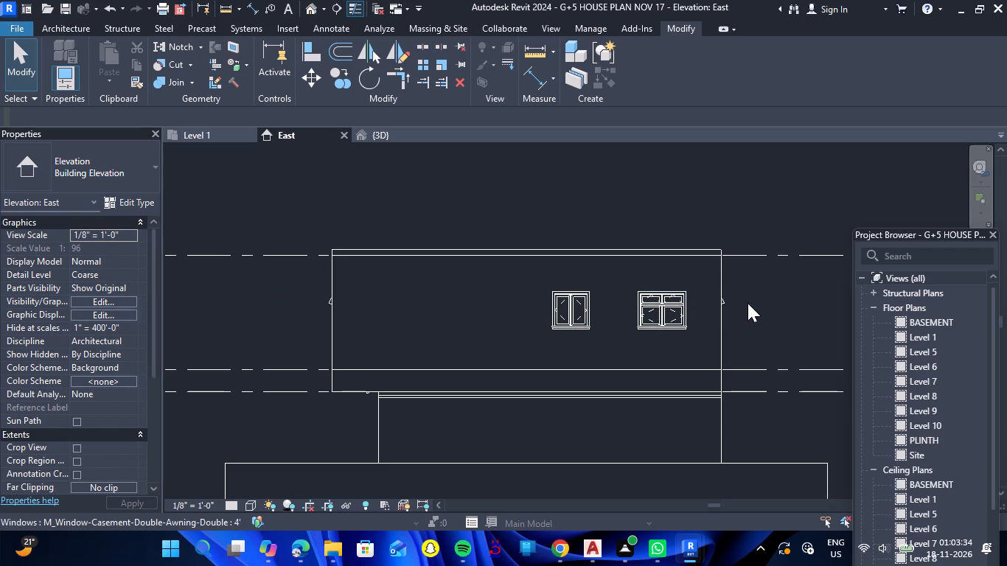
{"action": "left_click_drag", "start_coordinate": [748, 303], "coordinate": [304, 303]}
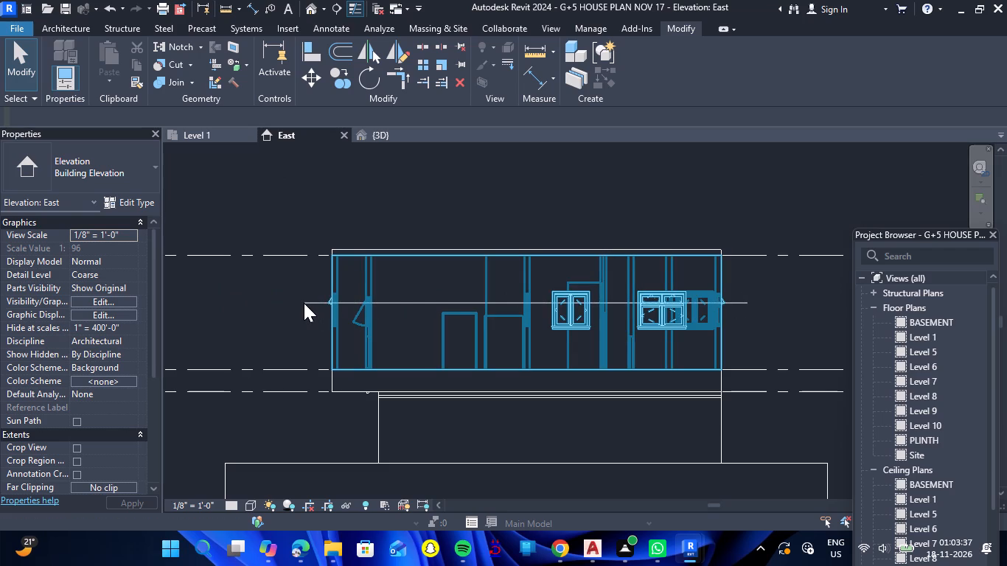
{"action": "left_click_drag", "start_coordinate": [304, 303], "coordinate": [321, 282]}
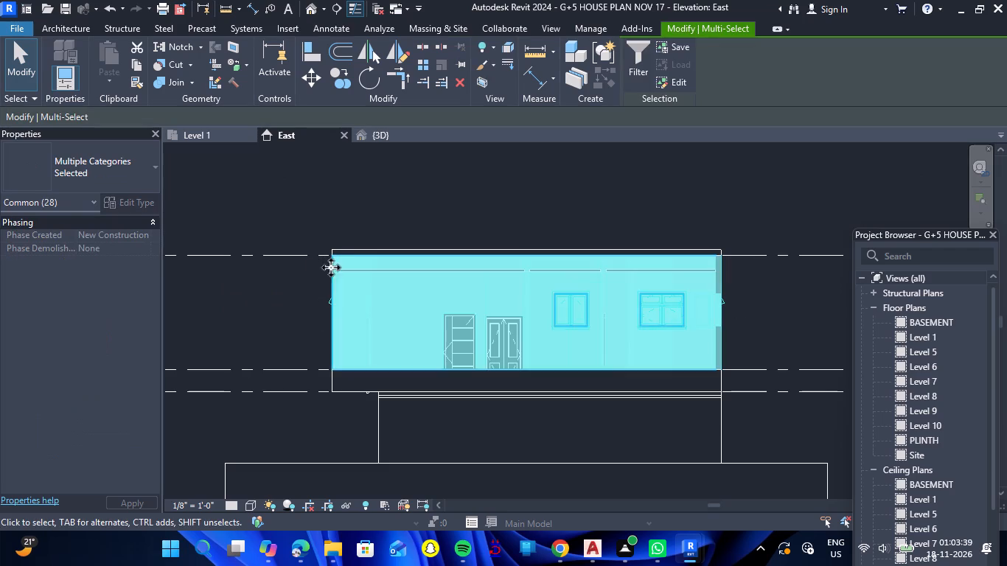
{"action": "scroll", "coordinate": [375, 241], "scroll_direction": "up", "scroll_amount": 5}
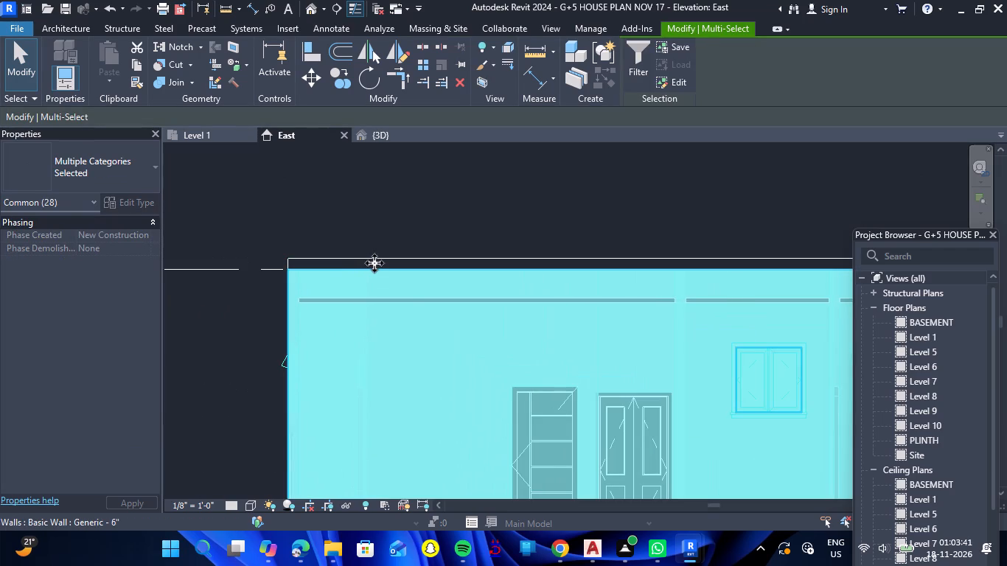
{"action": "scroll", "coordinate": [374, 263], "scroll_direction": "up", "scroll_amount": 1}
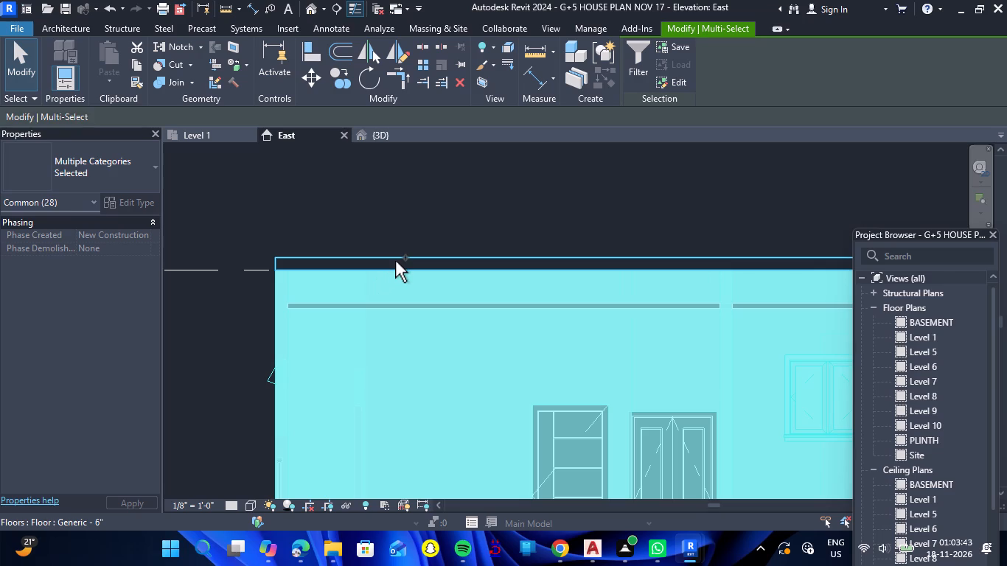
{"action": "left_click", "coordinate": [395, 261], "text": "ctrl"}
{"action": "scroll", "coordinate": [321, 265], "scroll_direction": "down", "scroll_amount": 7}
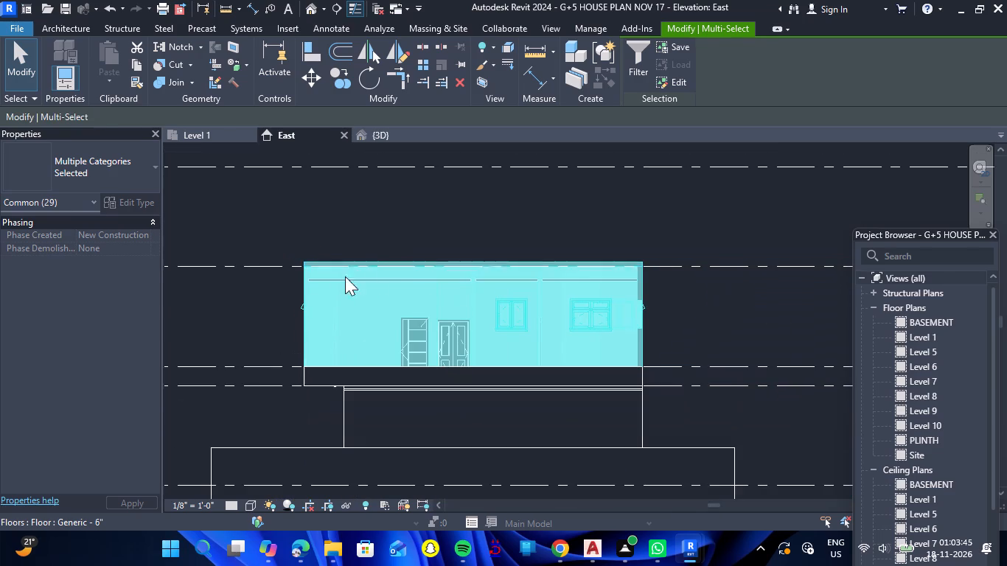
{"action": "left_click", "coordinate": [630, 74]}
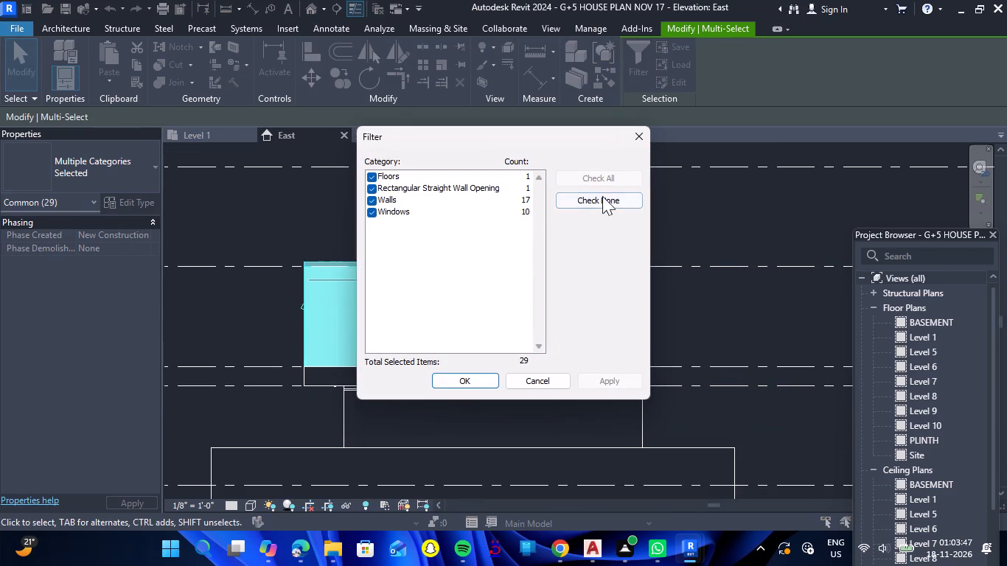
{"action": "left_click", "coordinate": [470, 382]}
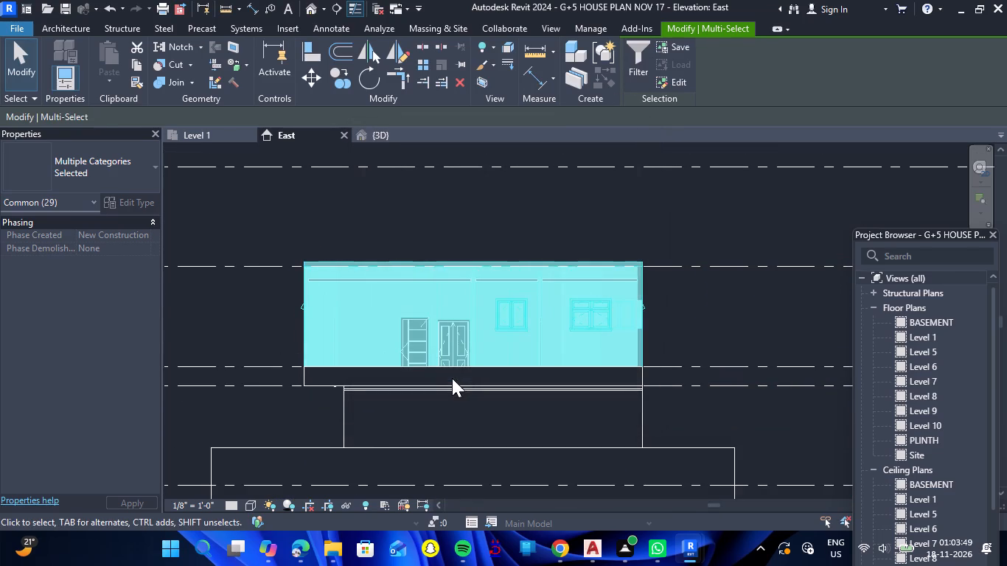
{"action": "left_click", "coordinate": [141, 69]}
Paste the copied storey aligned to Level 5, Level 6, Level 7 and Level 8, unjoining the elements that conflict.
{"action": "left_click", "coordinate": [111, 85]}
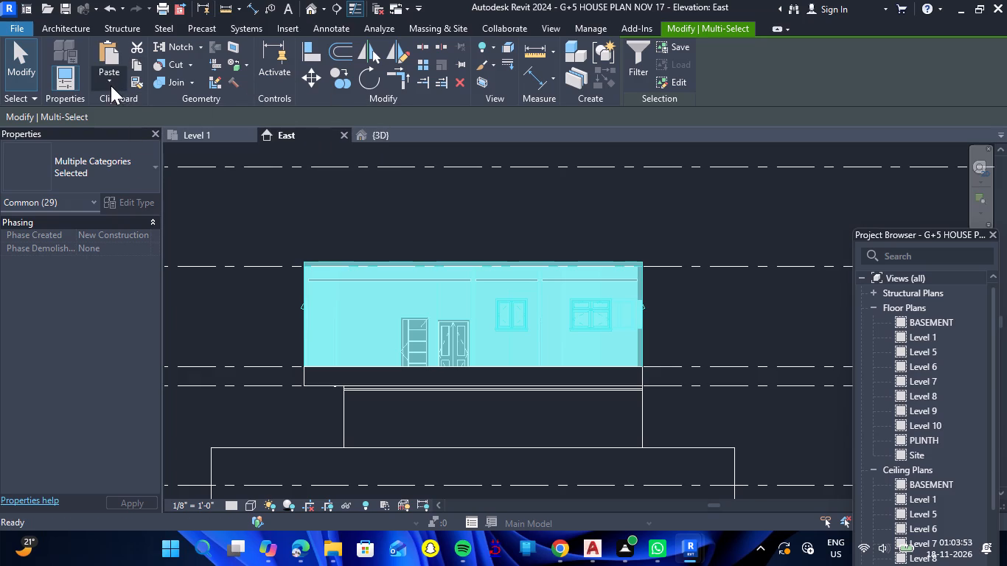
{"action": "left_click", "coordinate": [137, 136]}
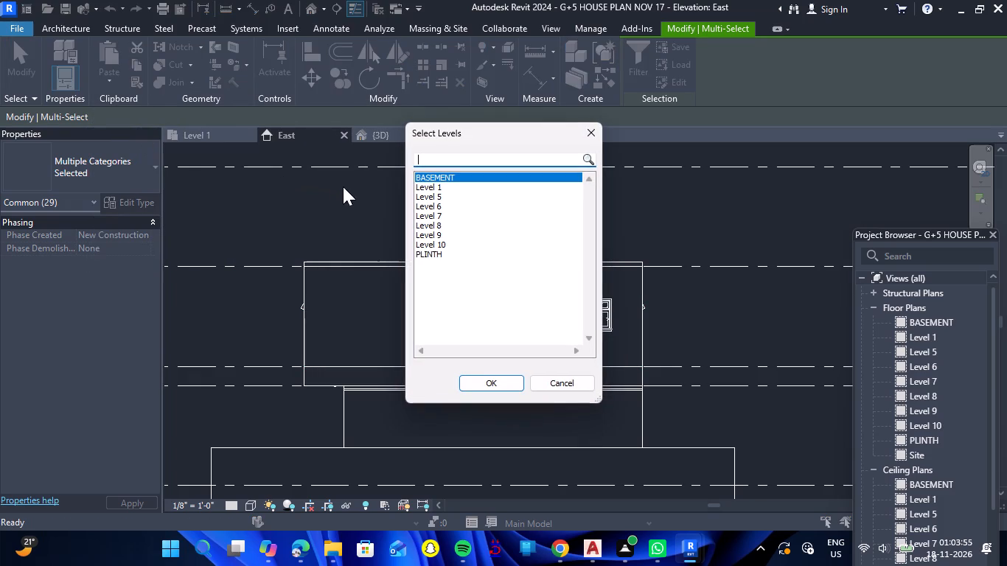
{"action": "left_click", "coordinate": [439, 199]}
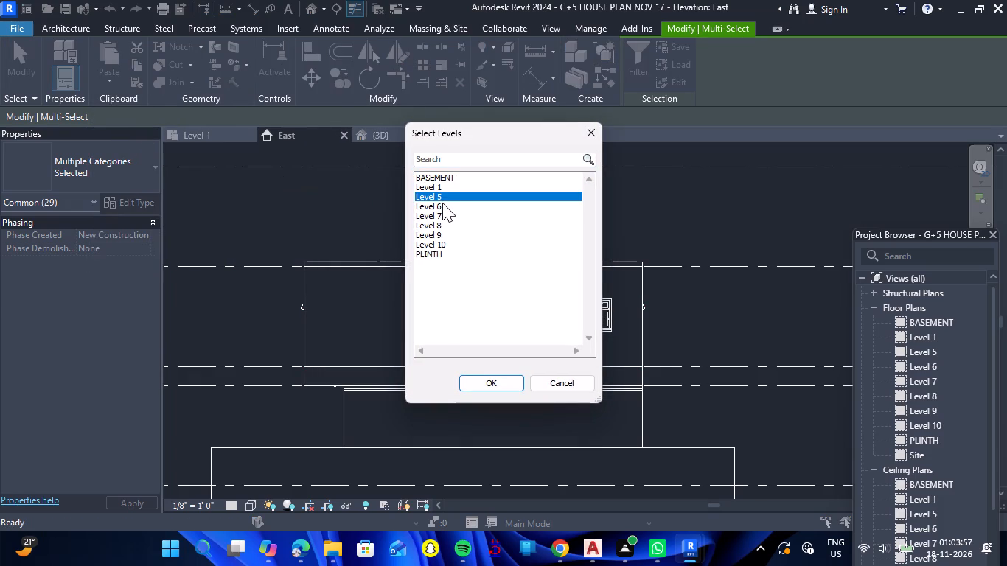
{"action": "key", "text": "shift+Down"}
{"action": "key", "text": "shift+Down"}
{"action": "key", "text": "shift+Down"}
{"action": "key", "text": "shift+Down"}
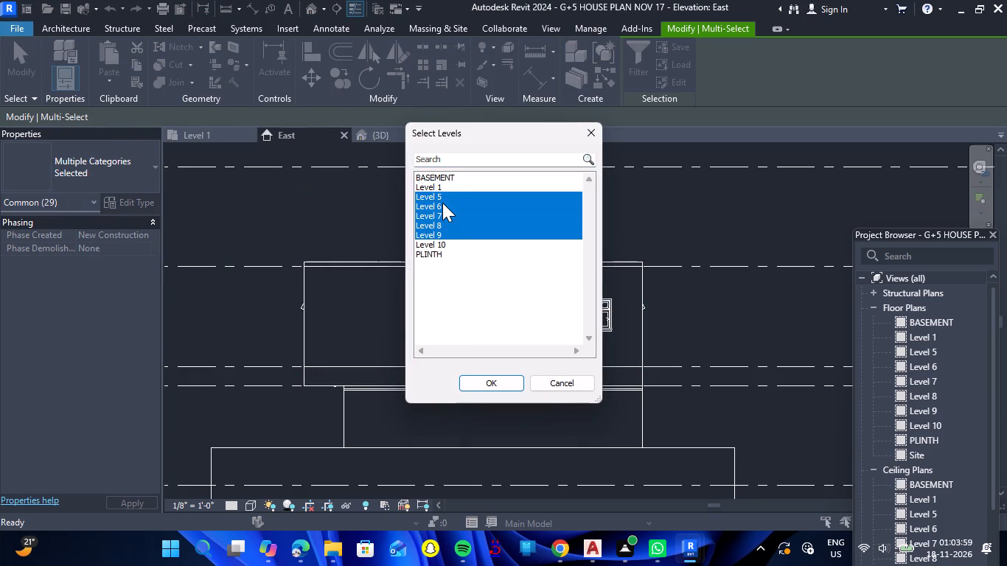
{"action": "key", "text": "shift+Up"}
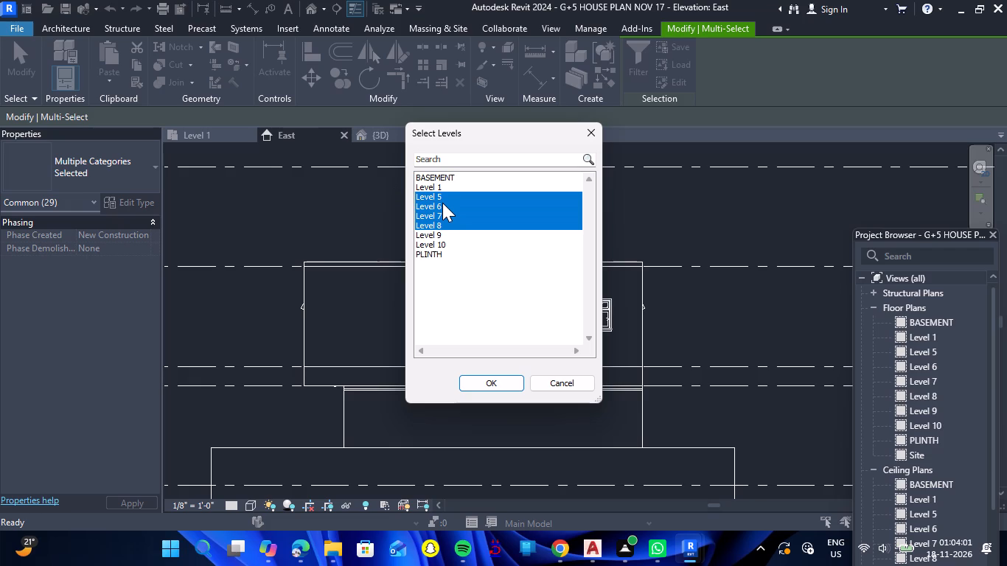
{"action": "left_click", "coordinate": [494, 388]}
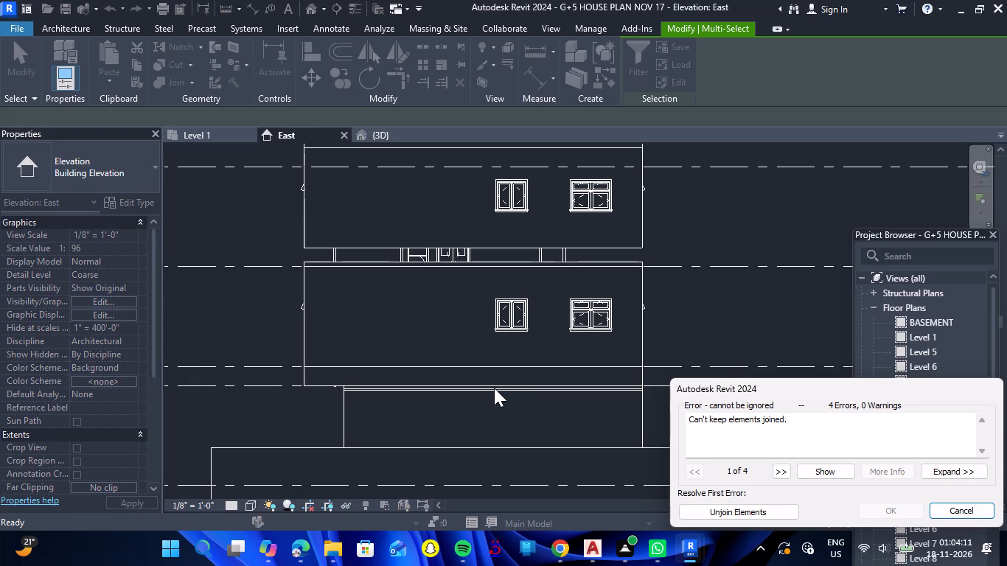
{"action": "scroll", "coordinate": [483, 343], "scroll_direction": "down", "scroll_amount": 5}
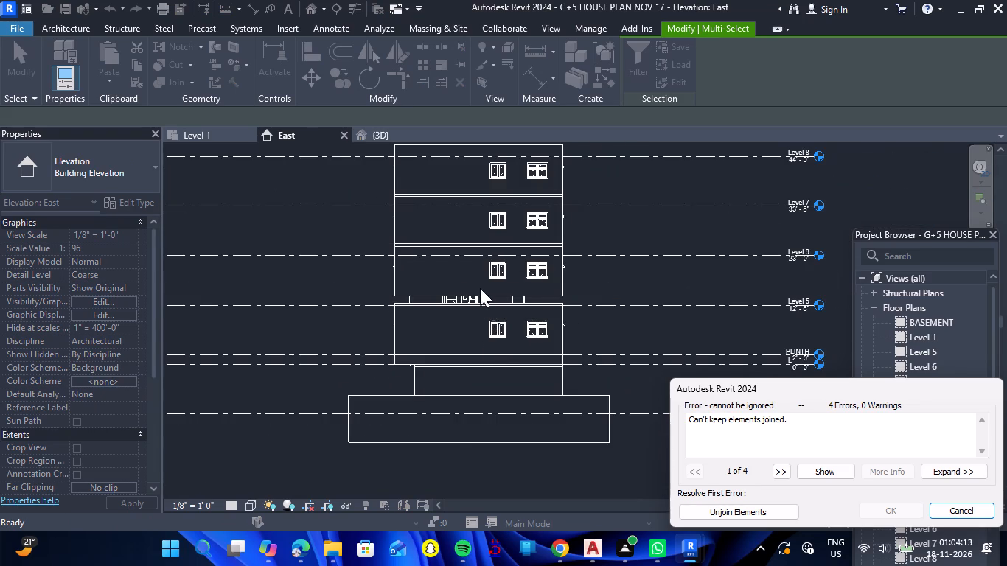
{"action": "scroll", "coordinate": [480, 286], "scroll_direction": "up", "scroll_amount": 2}
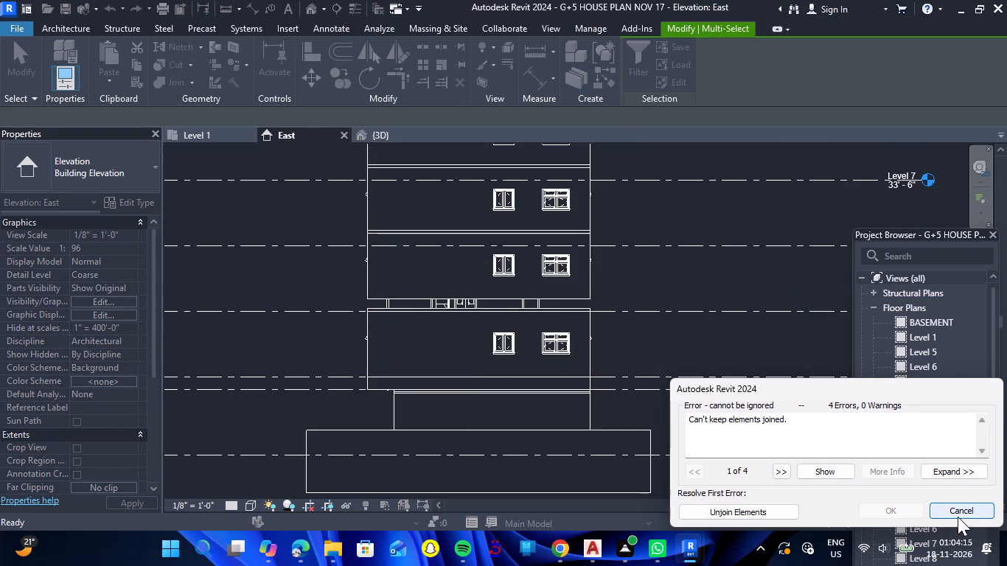
{"action": "double_click", "coordinate": [764, 509]}
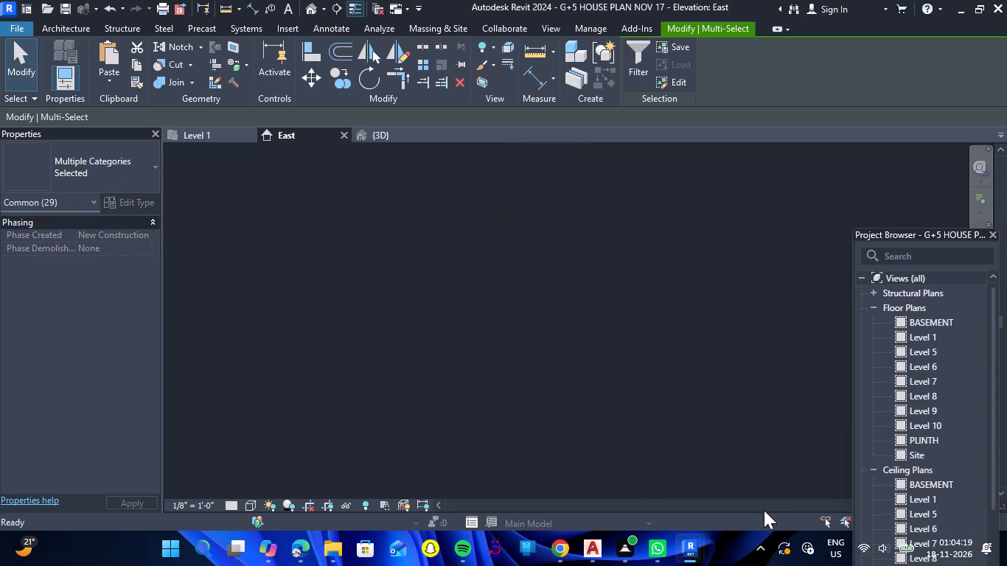
{"action": "scroll", "coordinate": [672, 427], "scroll_direction": "down", "scroll_amount": 9}
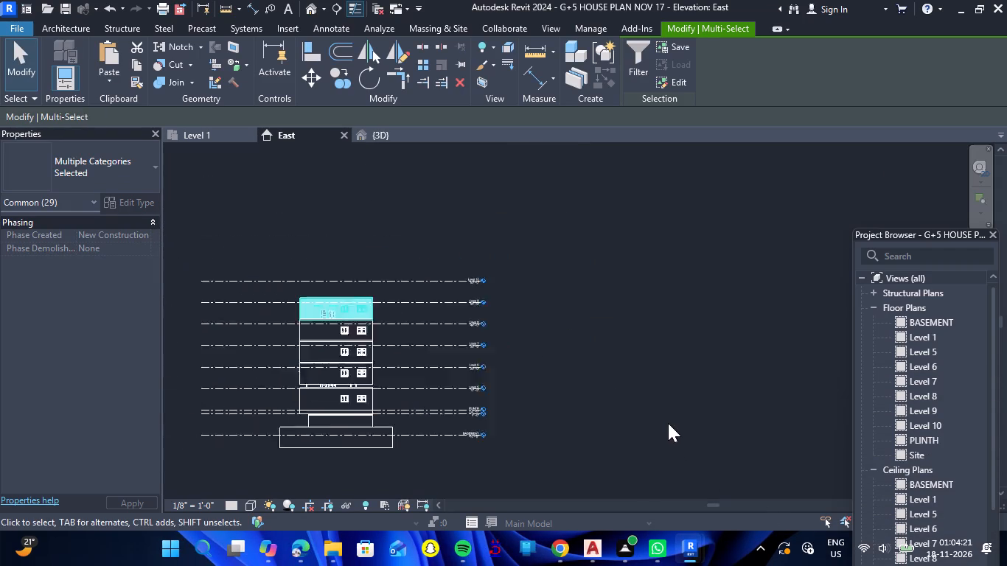
Examine the pasted storeys and how they meet the storey below, in the East elevation and from the front in 3D.
{"action": "scroll", "coordinate": [403, 392], "scroll_direction": "up", "scroll_amount": 12}
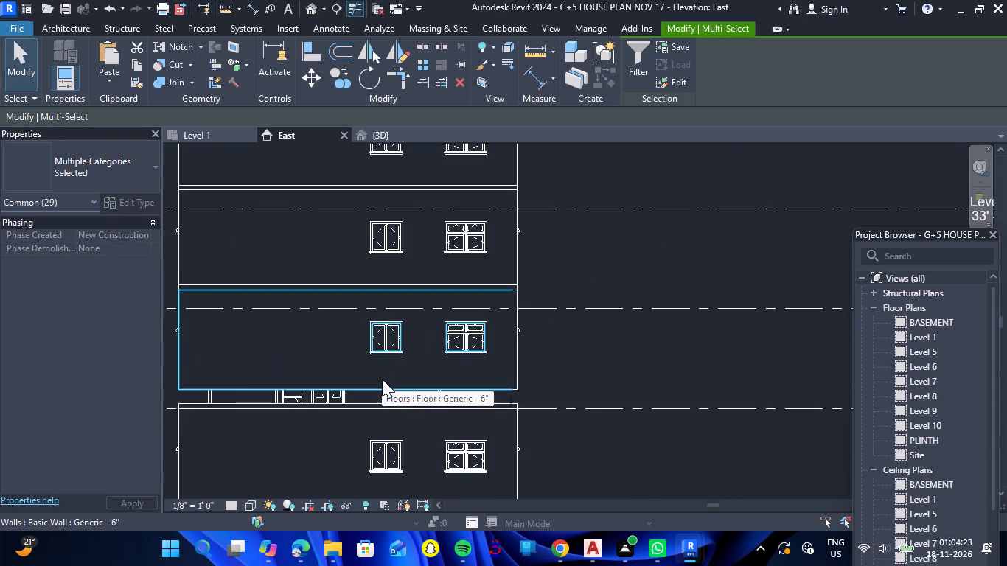
{"action": "scroll", "coordinate": [589, 394], "scroll_direction": "down", "scroll_amount": 4}
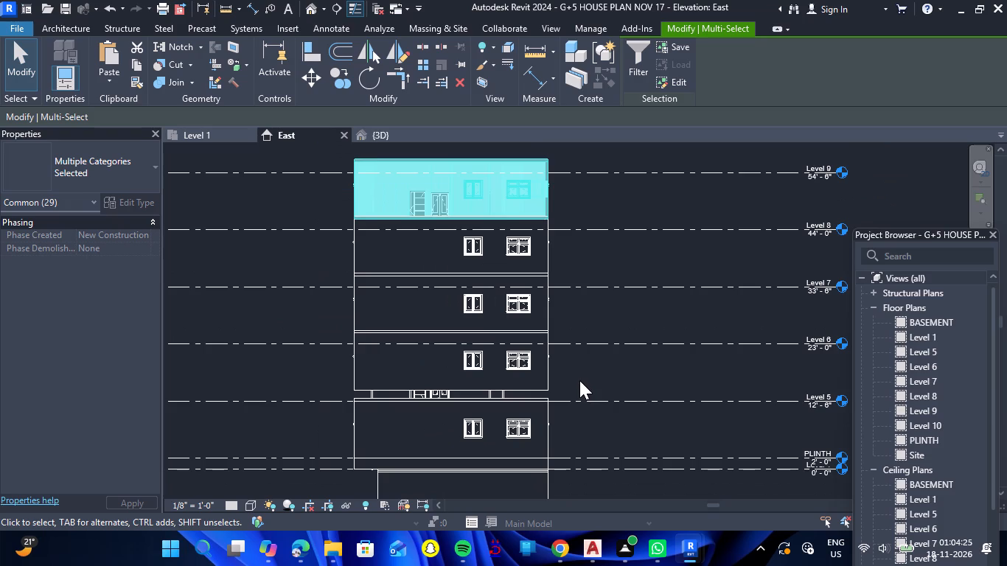
{"action": "key", "text": "Escape"}
{"action": "scroll", "coordinate": [577, 377], "scroll_direction": "down", "scroll_amount": 1}
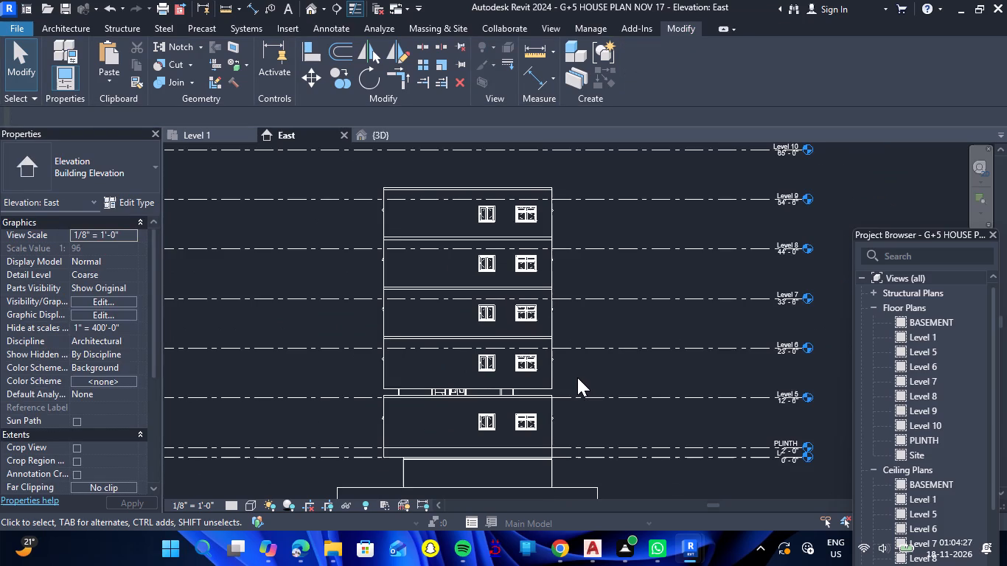
{"action": "left_click", "coordinate": [378, 137]}
{"action": "scroll", "coordinate": [529, 290], "scroll_direction": "up", "scroll_amount": 4}
{"action": "scroll", "coordinate": [532, 290], "scroll_direction": "down", "scroll_amount": 10}
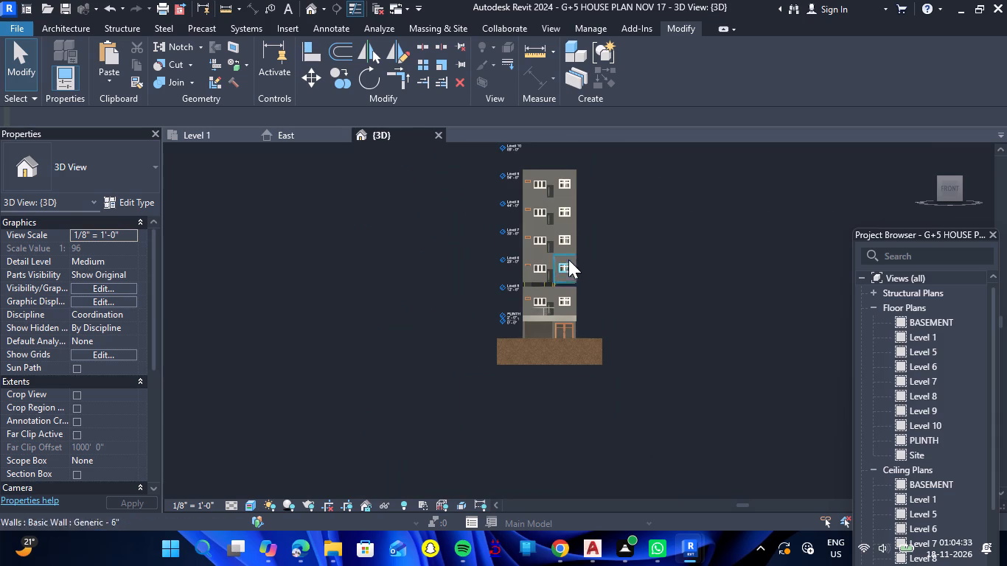
{"action": "scroll", "coordinate": [555, 146], "scroll_direction": "up", "scroll_amount": 3}
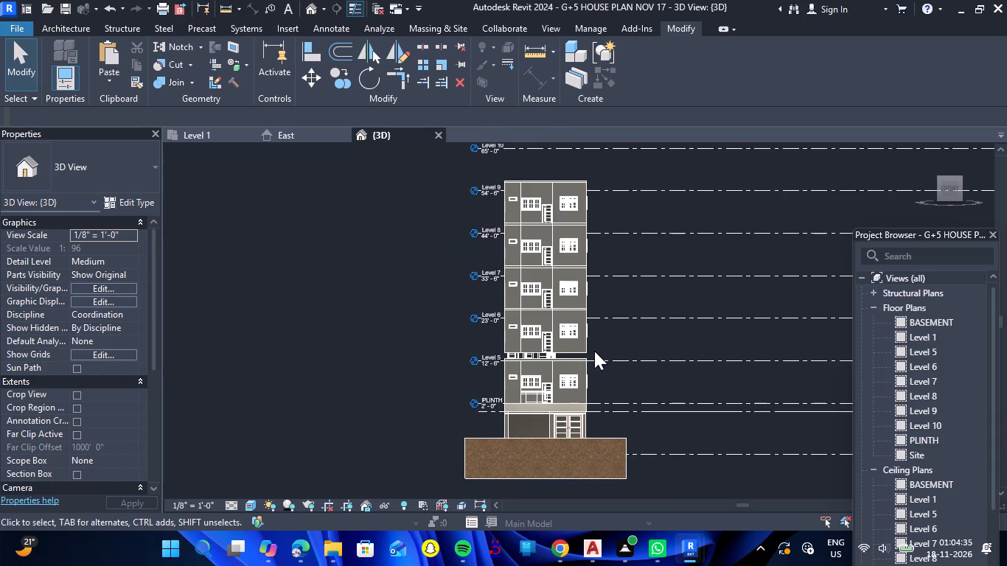
{"action": "scroll", "coordinate": [593, 351], "scroll_direction": "up", "scroll_amount": 7}
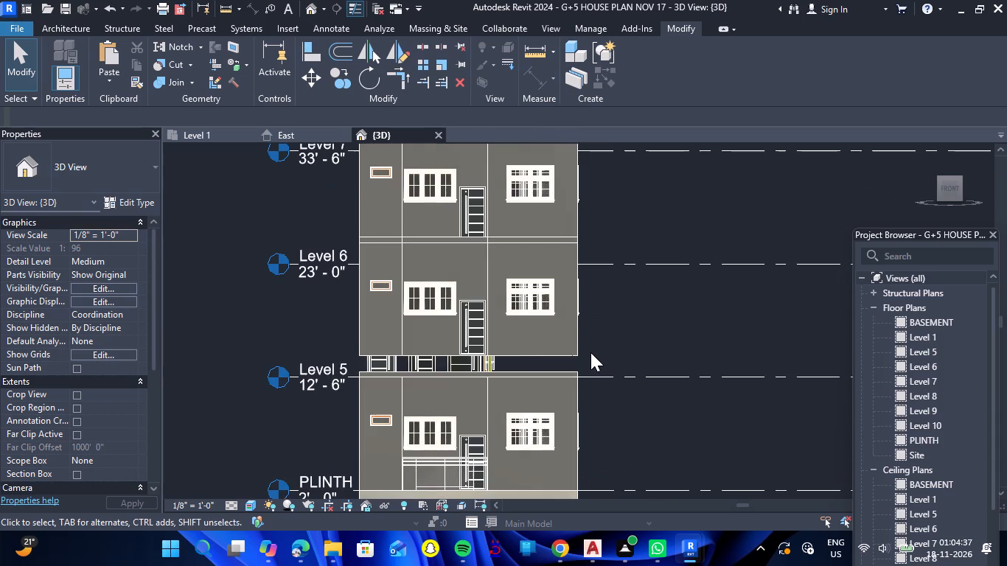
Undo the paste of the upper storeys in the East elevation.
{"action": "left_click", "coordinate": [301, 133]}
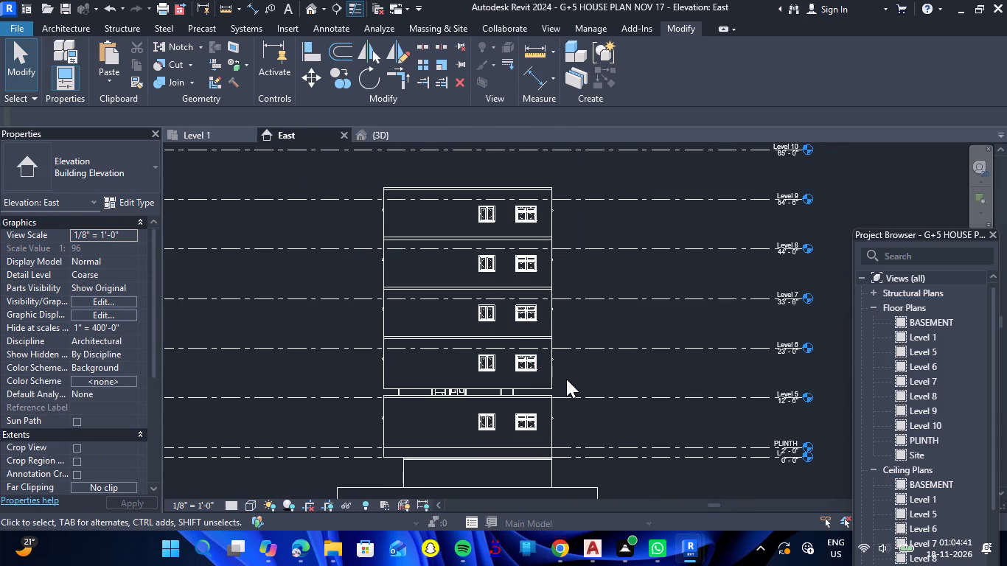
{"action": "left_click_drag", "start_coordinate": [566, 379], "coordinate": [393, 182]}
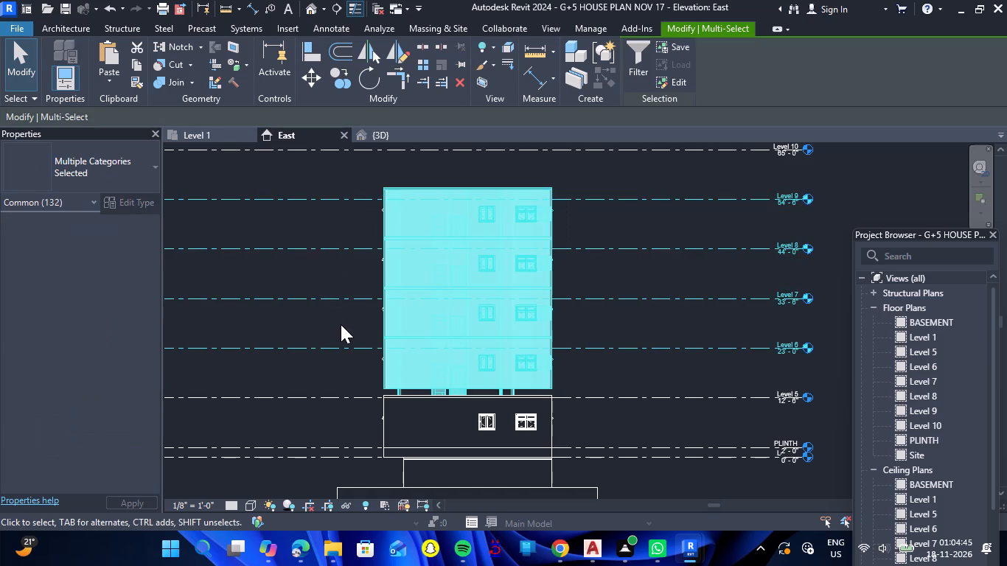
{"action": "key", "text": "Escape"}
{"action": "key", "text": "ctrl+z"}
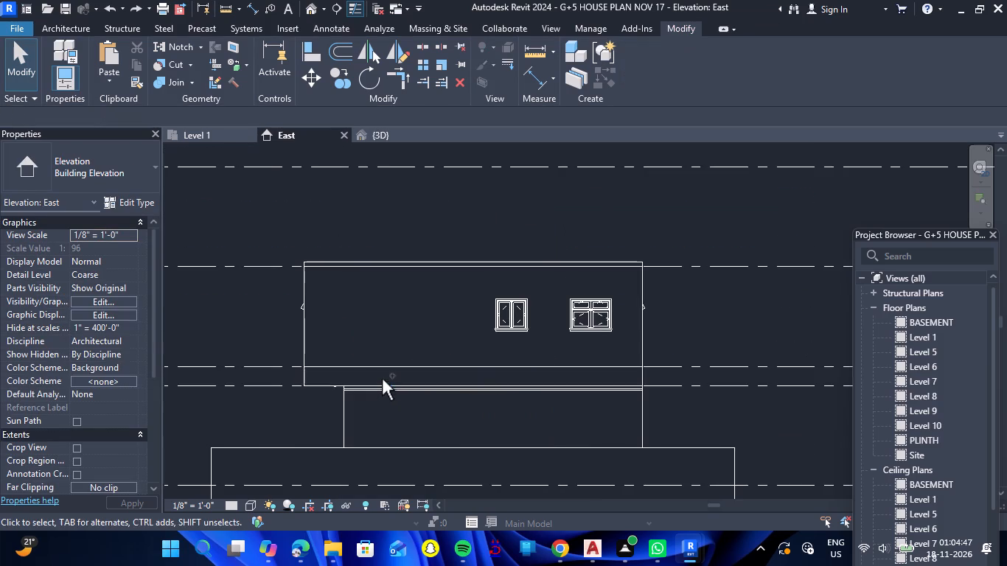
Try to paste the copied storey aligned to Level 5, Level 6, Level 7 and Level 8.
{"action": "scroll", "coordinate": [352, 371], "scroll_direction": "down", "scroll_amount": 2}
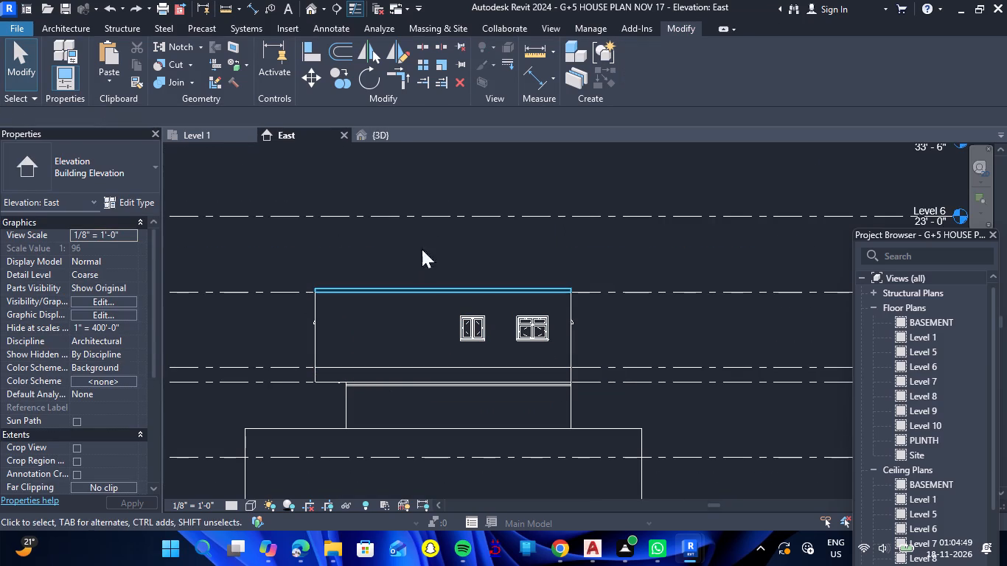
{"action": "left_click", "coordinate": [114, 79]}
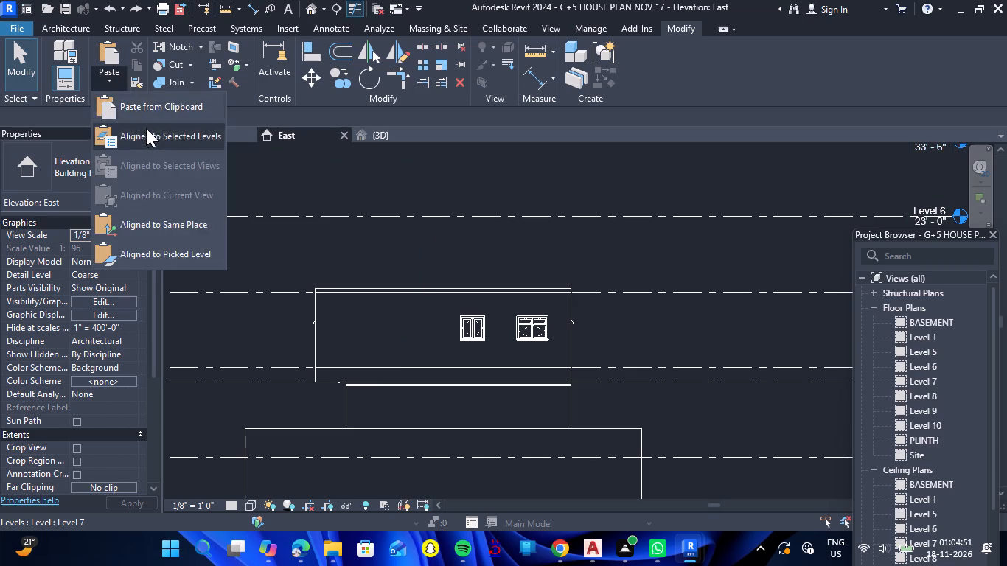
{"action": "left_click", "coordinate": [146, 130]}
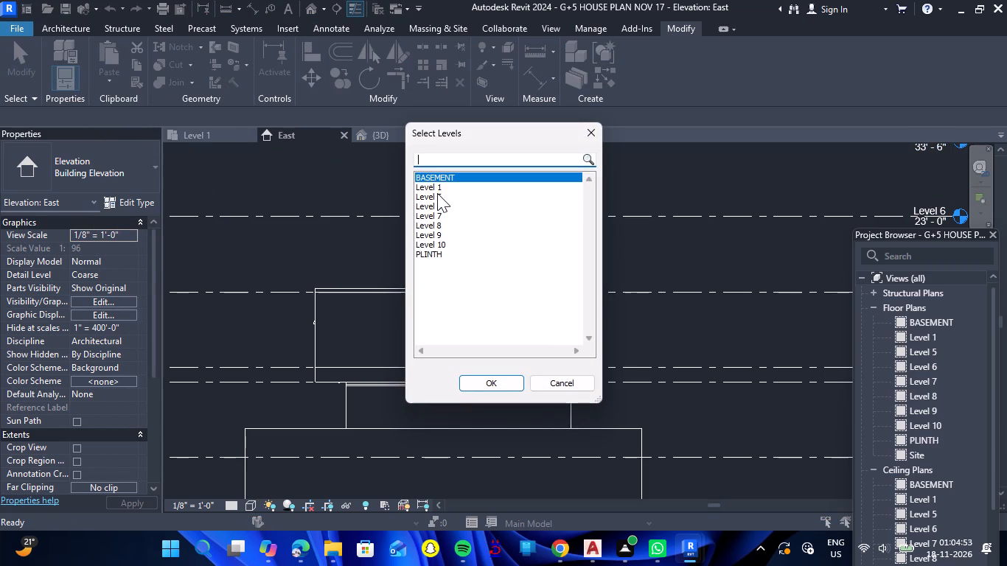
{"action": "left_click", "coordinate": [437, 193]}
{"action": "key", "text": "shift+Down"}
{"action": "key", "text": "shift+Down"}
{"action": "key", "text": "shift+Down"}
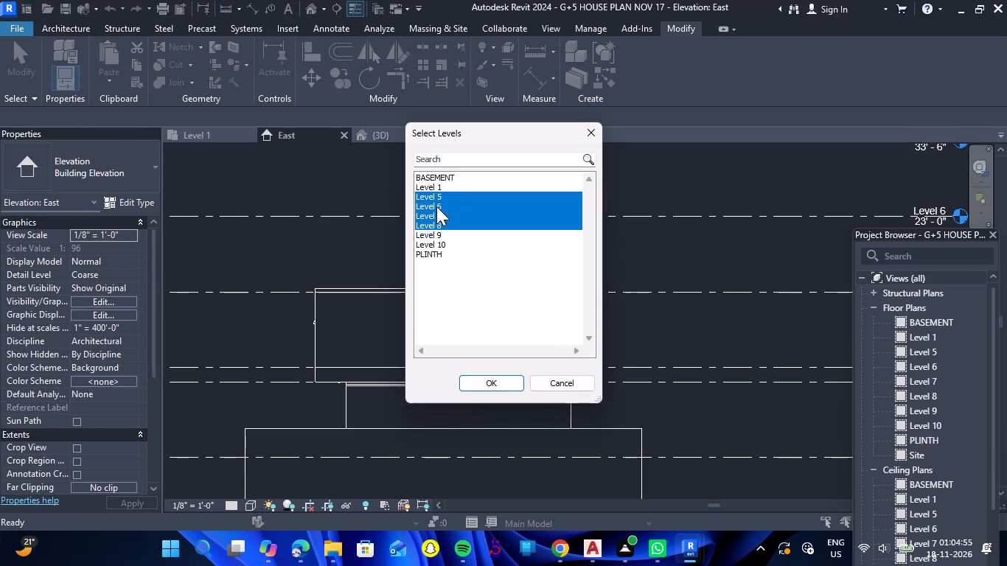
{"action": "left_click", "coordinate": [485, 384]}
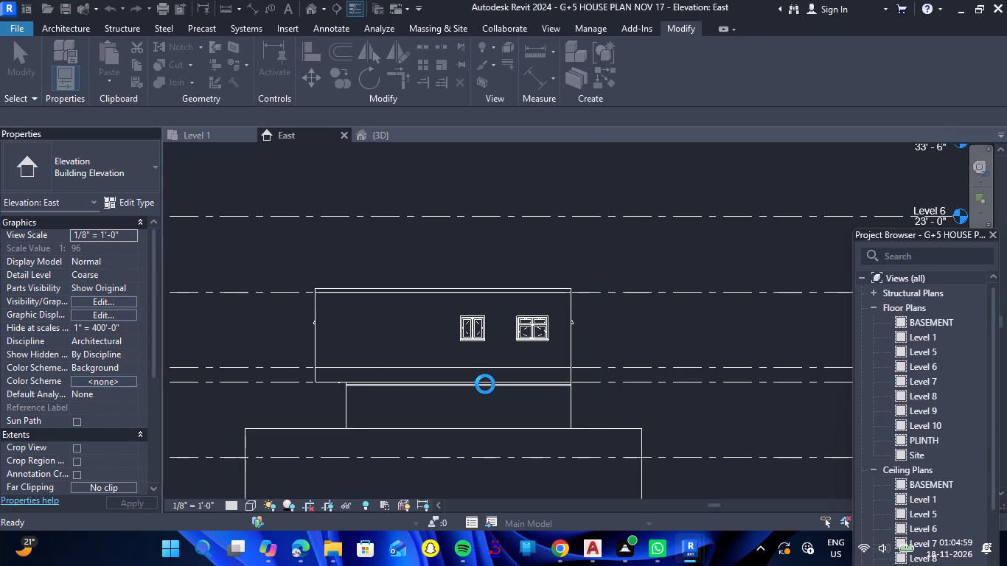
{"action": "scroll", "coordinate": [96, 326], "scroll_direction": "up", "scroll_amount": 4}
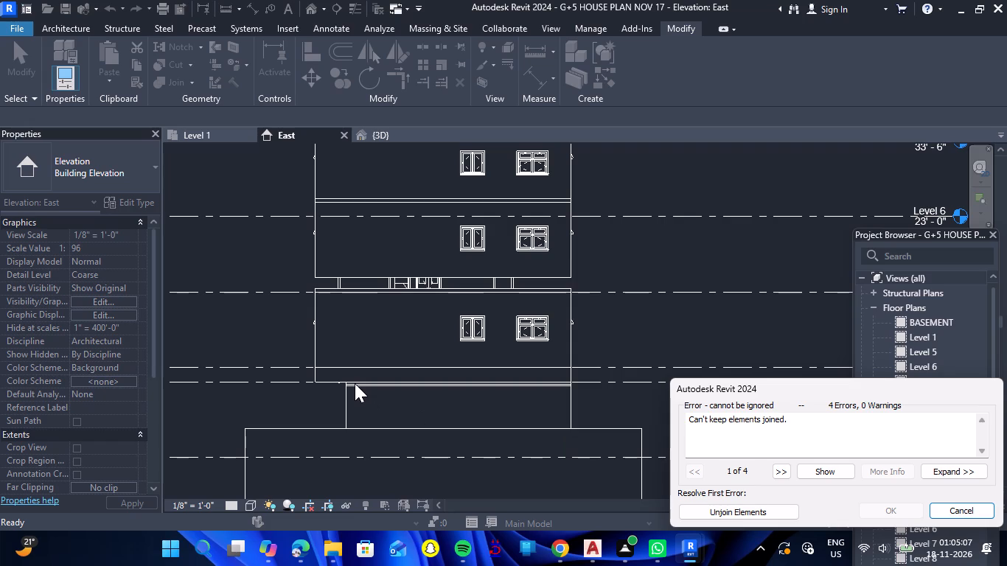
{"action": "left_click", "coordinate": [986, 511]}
Copy the walls, doors, windows and wall opening between PLINTH and Level 5 together with their top floor slab, checking the selected categories.
{"action": "scroll", "coordinate": [510, 368], "scroll_direction": "down", "scroll_amount": 1}
{"action": "scroll", "coordinate": [312, 295], "scroll_direction": "down", "scroll_amount": 1}
{"action": "scroll", "coordinate": [312, 295], "scroll_direction": "up", "scroll_amount": 5}
{"action": "scroll", "coordinate": [621, 371], "scroll_direction": "down", "scroll_amount": 1}
{"action": "left_click_drag", "start_coordinate": [756, 368], "coordinate": [672, 369]}
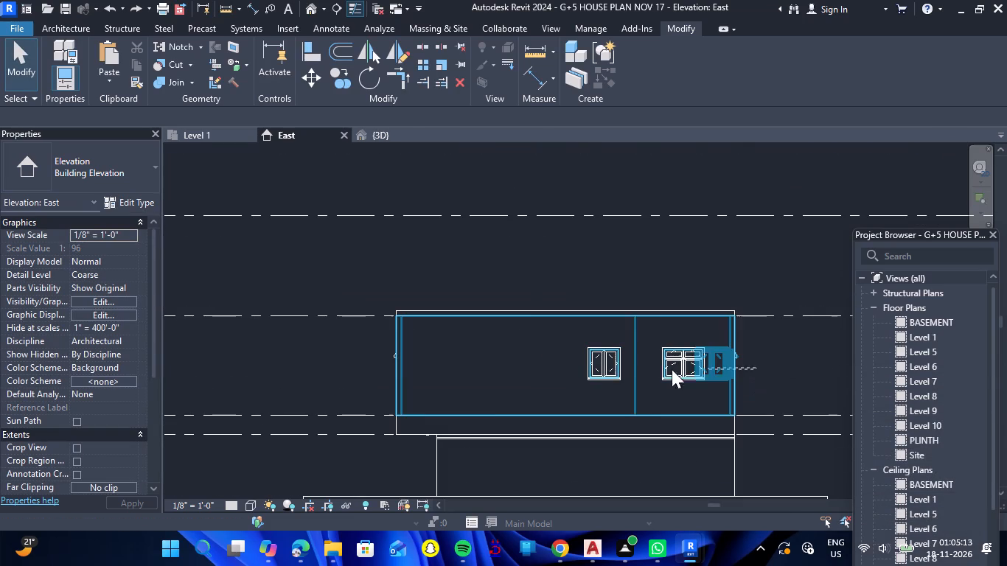
{"action": "left_click_drag", "start_coordinate": [672, 369], "coordinate": [342, 366]}
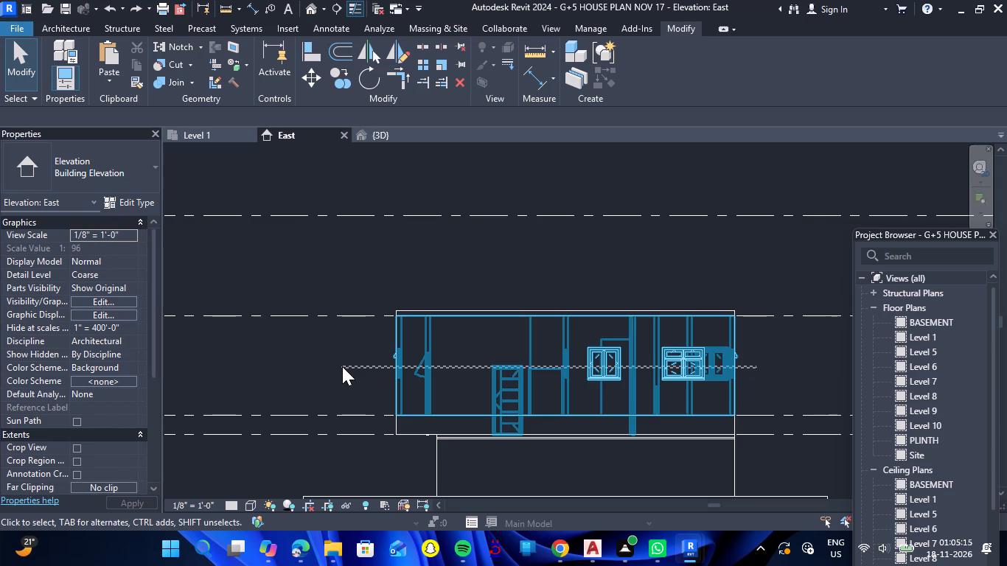
{"action": "scroll", "coordinate": [441, 329], "scroll_direction": "up", "scroll_amount": 5}
{"action": "left_click", "coordinate": [456, 312], "text": "ctrl"}
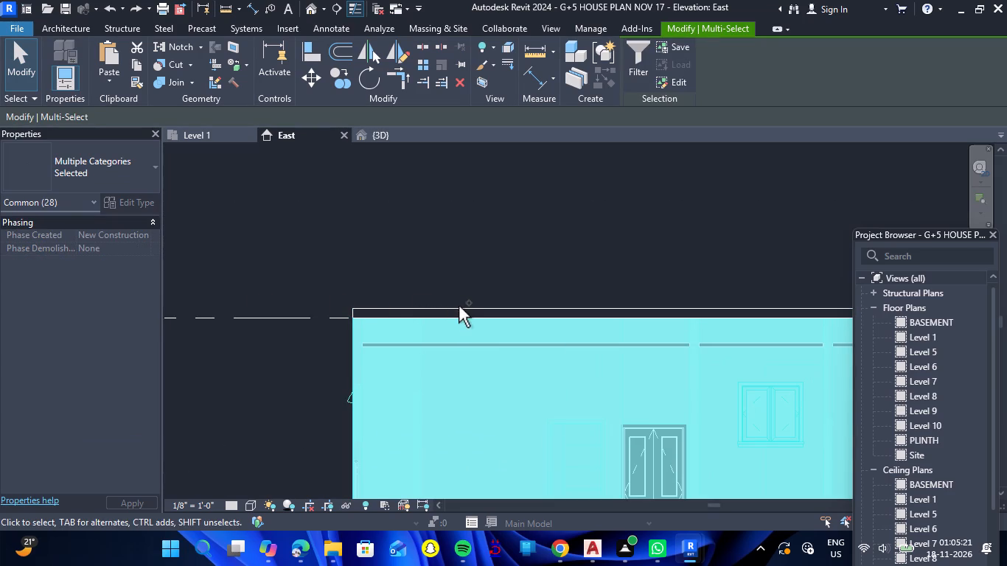
{"action": "left_click", "coordinate": [463, 309], "text": "ctrl"}
{"action": "scroll", "coordinate": [457, 304], "scroll_direction": "down", "scroll_amount": 5}
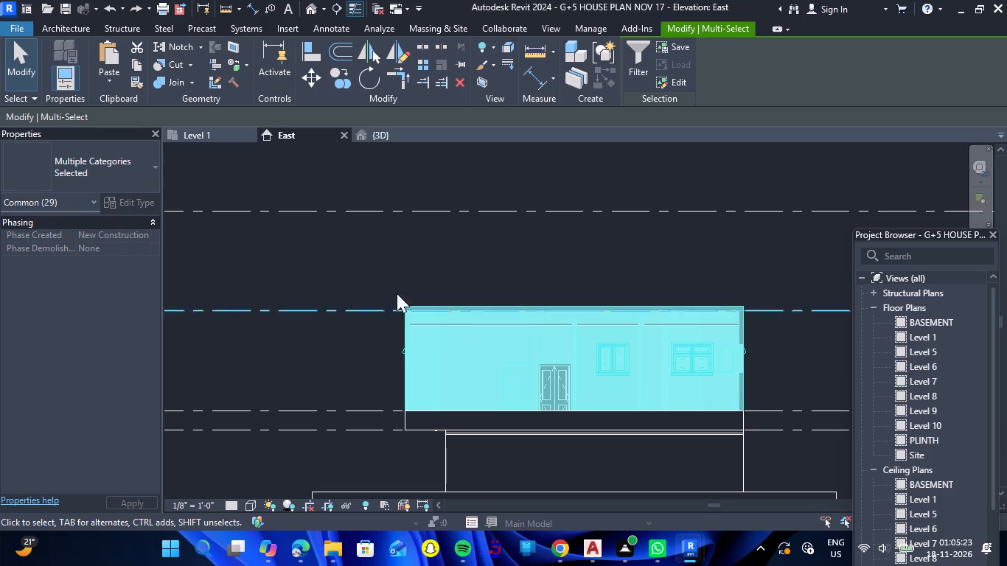
{"action": "left_click", "coordinate": [647, 70]}
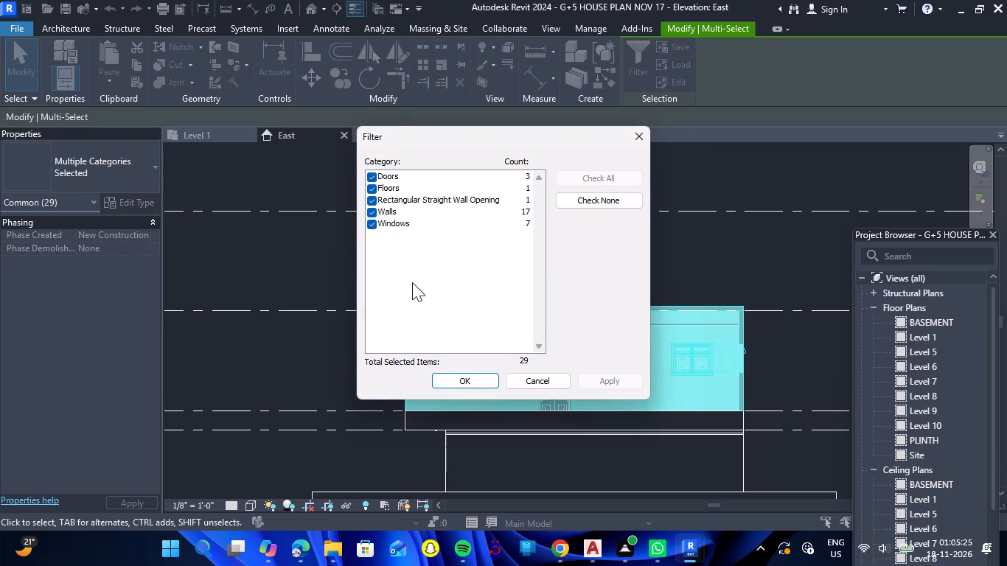
{"action": "left_click", "coordinate": [478, 382]}
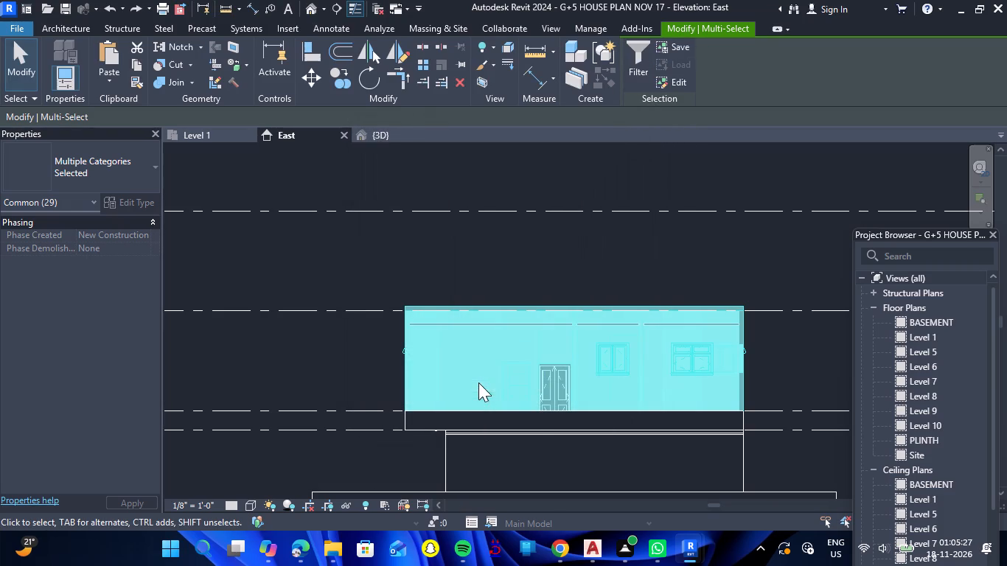
{"action": "left_click", "coordinate": [135, 65]}
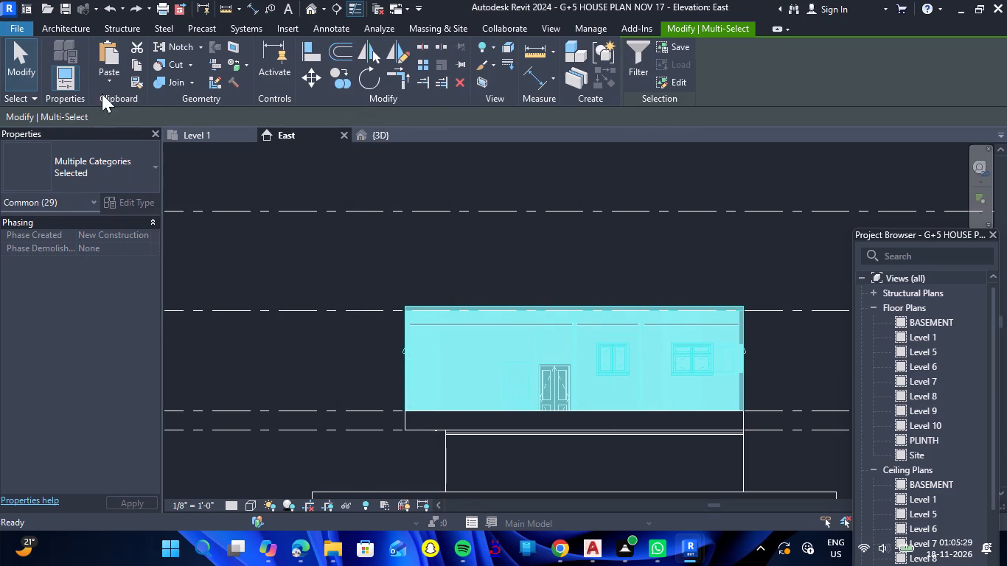
Paste the copied storey aligned to Level 5, Level 6, Level 7 and Level 8, unjoining the elements that conflict.
{"action": "left_click", "coordinate": [106, 84]}
{"action": "left_click", "coordinate": [167, 144]}
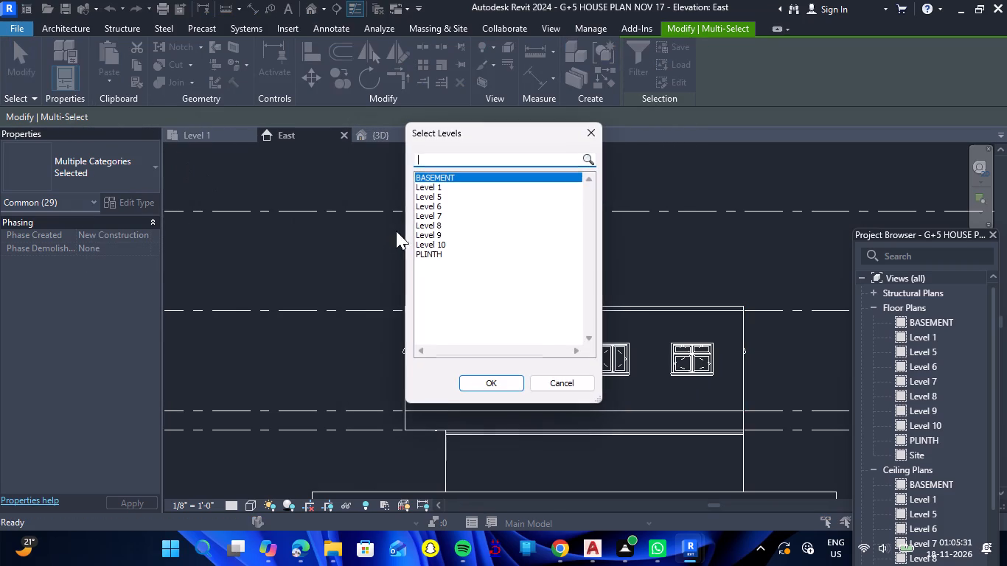
{"action": "left_click", "coordinate": [453, 197]}
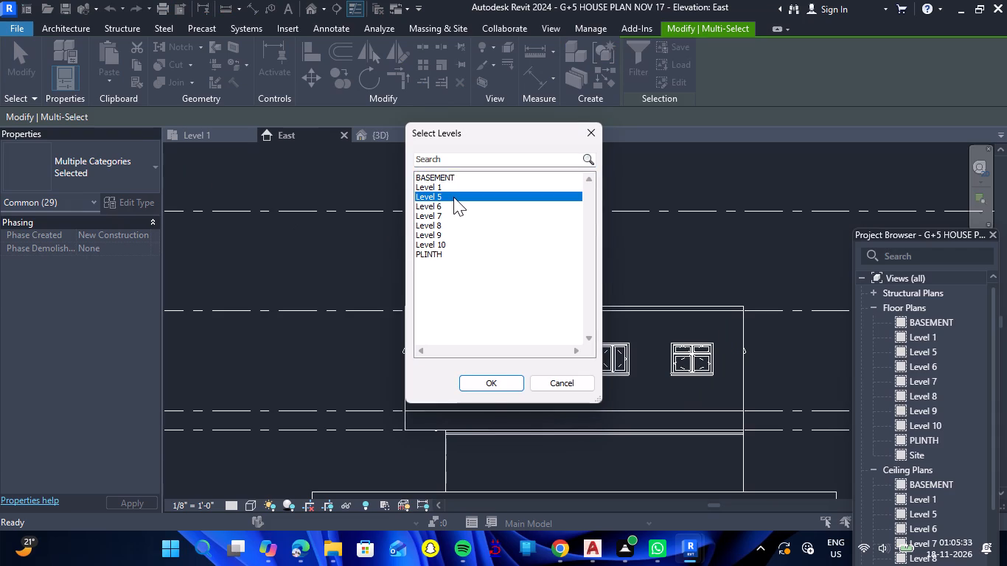
{"action": "key", "text": "shift+Down"}
{"action": "key", "text": "shift+Down"}
{"action": "key", "text": "shift+Down"}
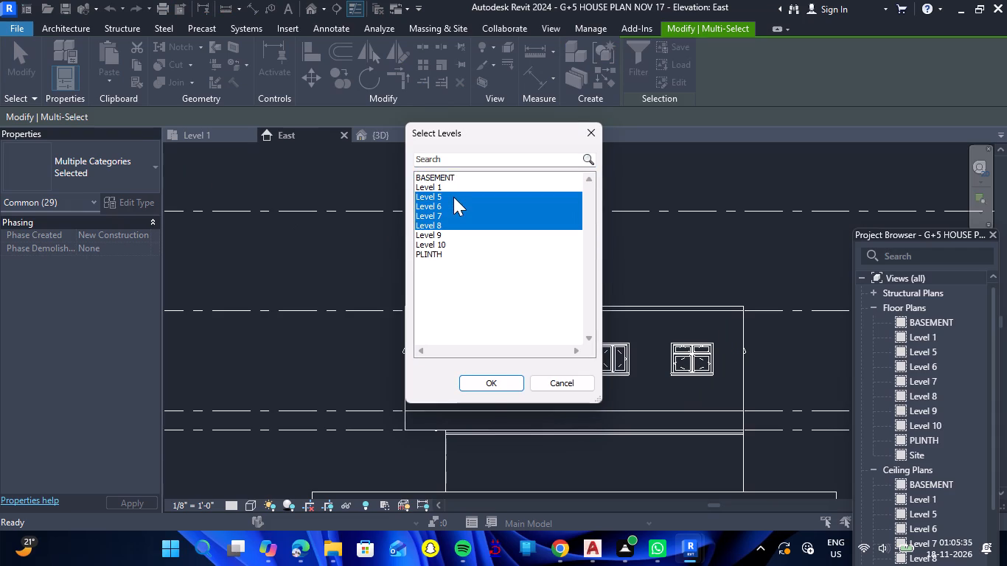
{"action": "left_click", "coordinate": [499, 379]}
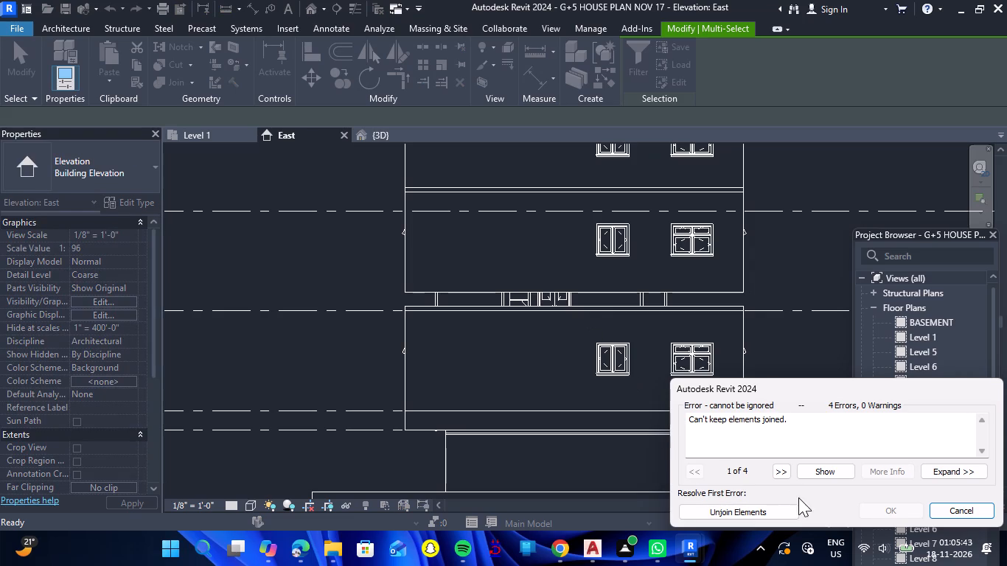
{"action": "left_click", "coordinate": [784, 509]}
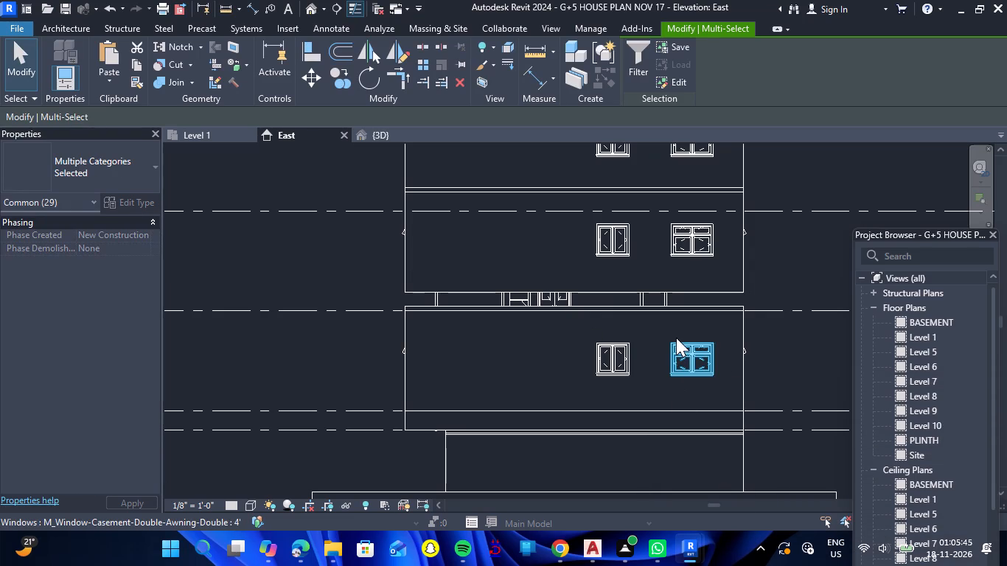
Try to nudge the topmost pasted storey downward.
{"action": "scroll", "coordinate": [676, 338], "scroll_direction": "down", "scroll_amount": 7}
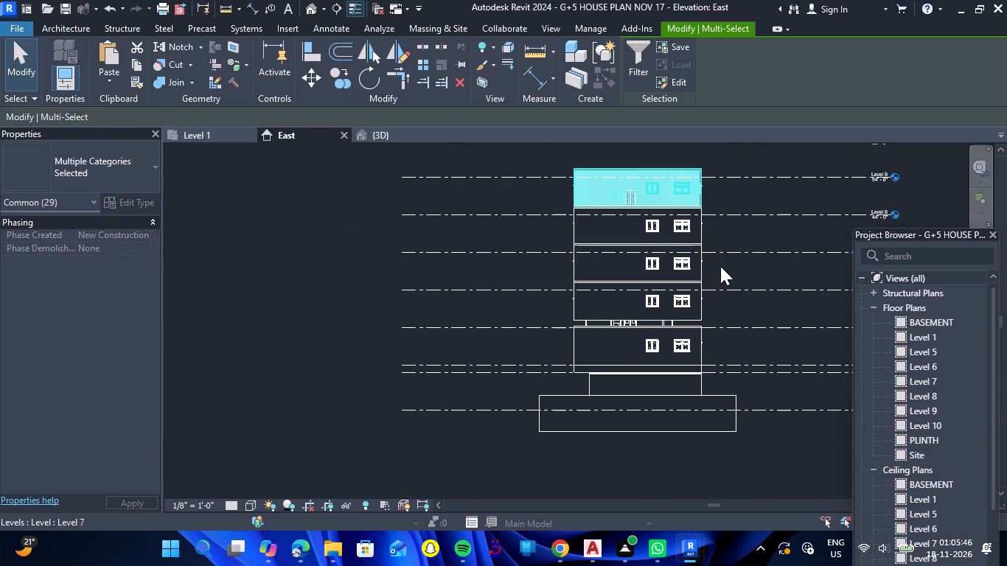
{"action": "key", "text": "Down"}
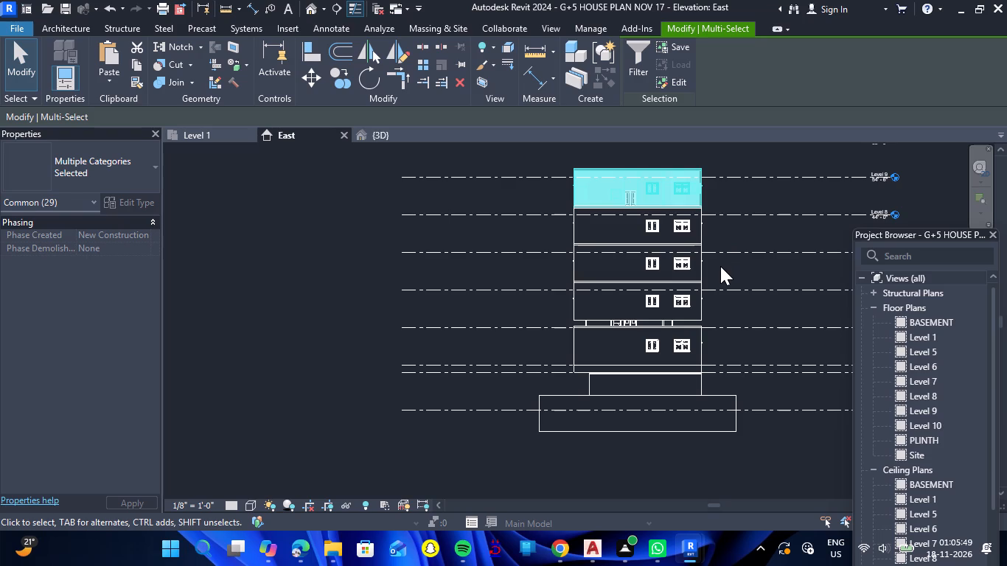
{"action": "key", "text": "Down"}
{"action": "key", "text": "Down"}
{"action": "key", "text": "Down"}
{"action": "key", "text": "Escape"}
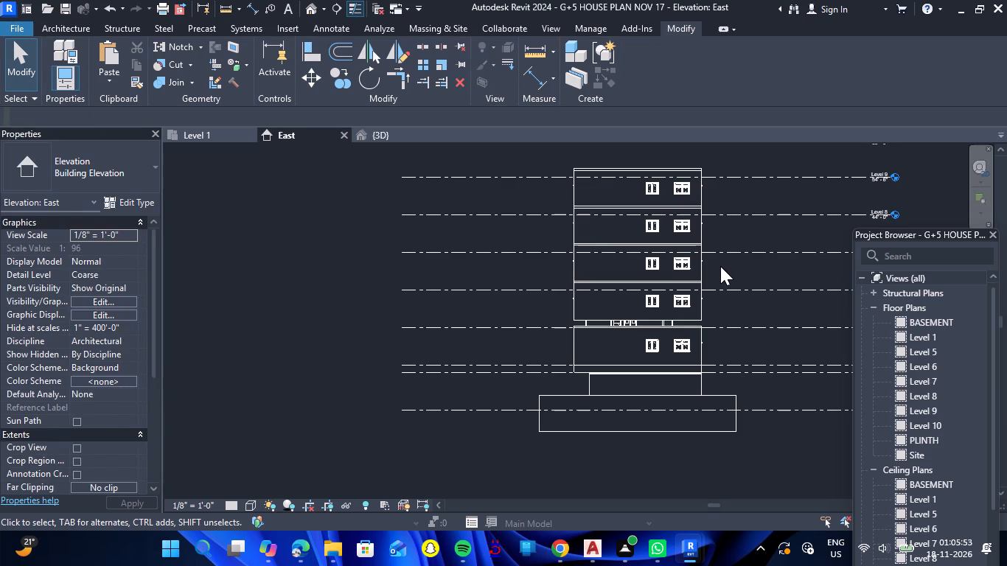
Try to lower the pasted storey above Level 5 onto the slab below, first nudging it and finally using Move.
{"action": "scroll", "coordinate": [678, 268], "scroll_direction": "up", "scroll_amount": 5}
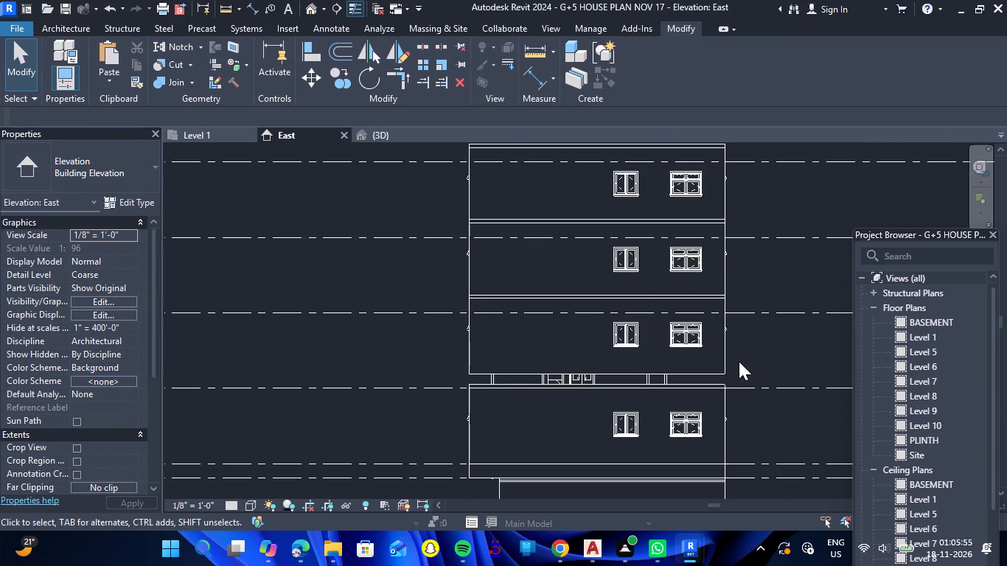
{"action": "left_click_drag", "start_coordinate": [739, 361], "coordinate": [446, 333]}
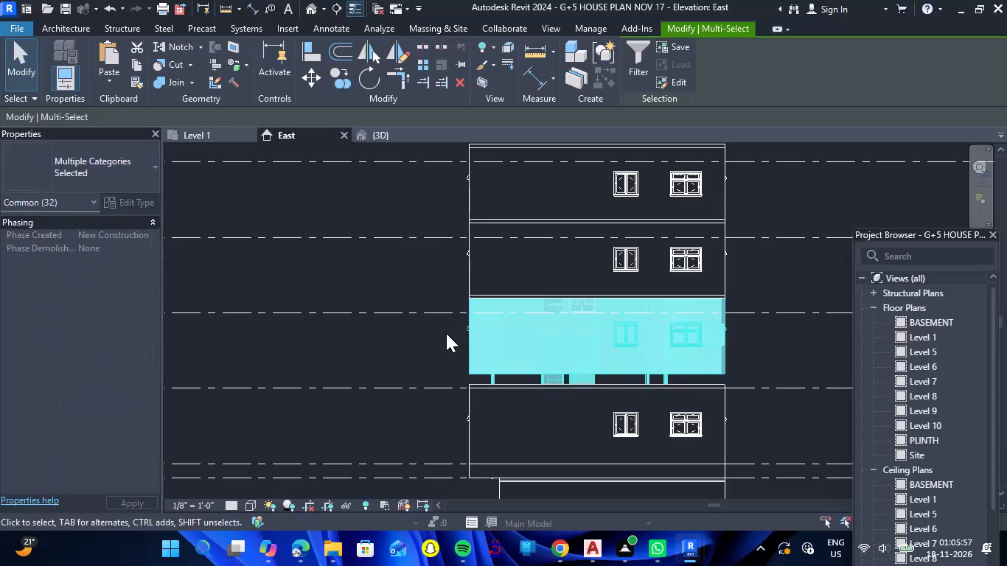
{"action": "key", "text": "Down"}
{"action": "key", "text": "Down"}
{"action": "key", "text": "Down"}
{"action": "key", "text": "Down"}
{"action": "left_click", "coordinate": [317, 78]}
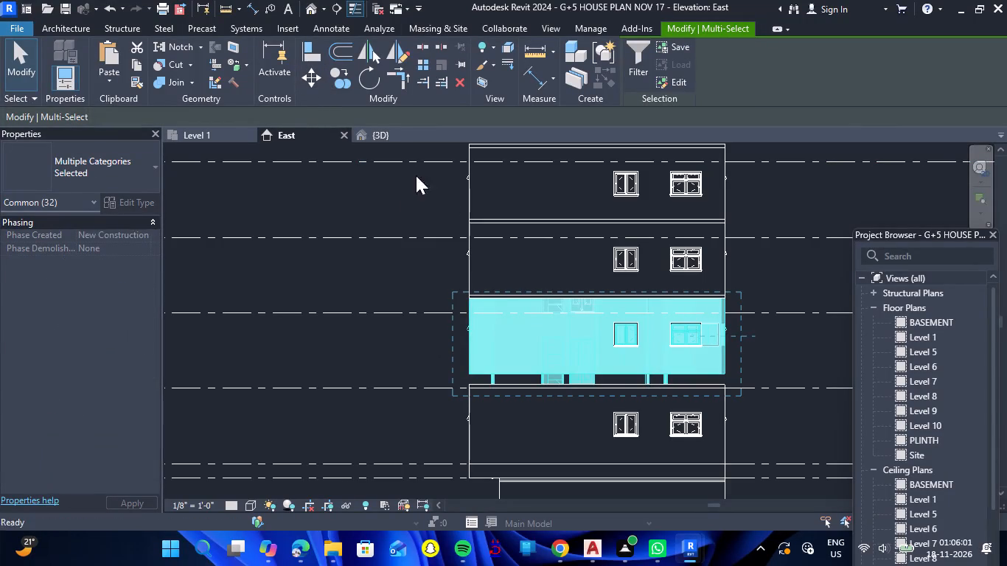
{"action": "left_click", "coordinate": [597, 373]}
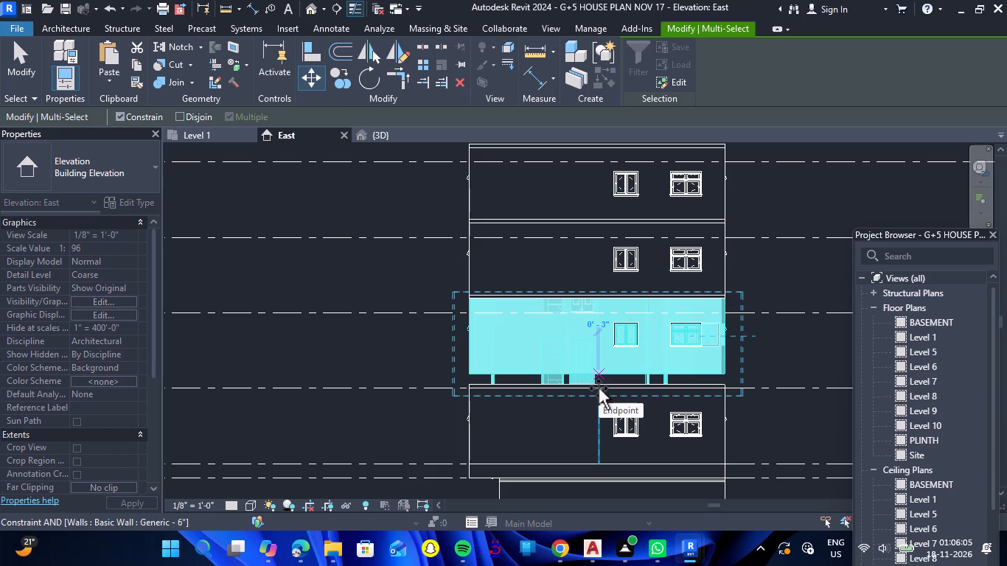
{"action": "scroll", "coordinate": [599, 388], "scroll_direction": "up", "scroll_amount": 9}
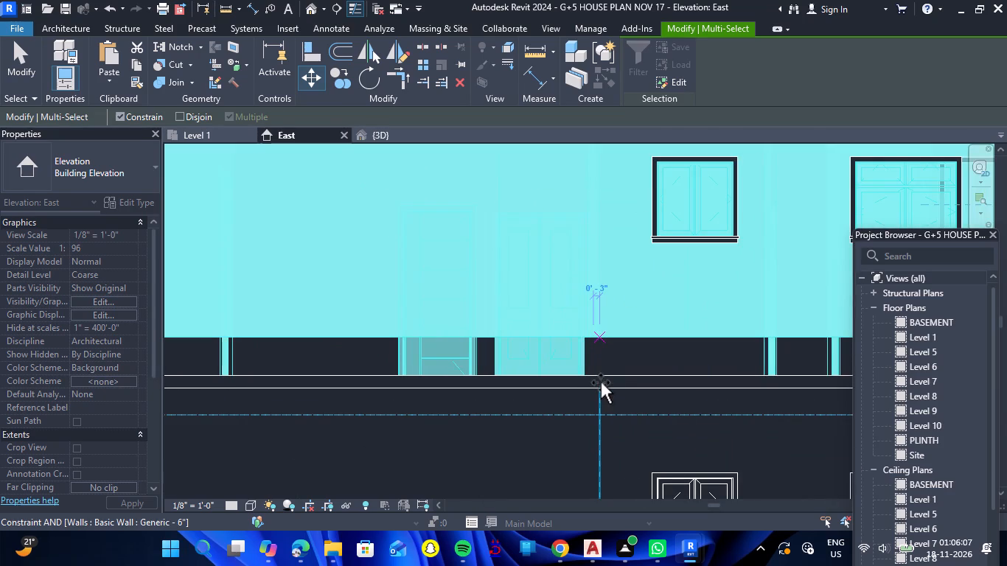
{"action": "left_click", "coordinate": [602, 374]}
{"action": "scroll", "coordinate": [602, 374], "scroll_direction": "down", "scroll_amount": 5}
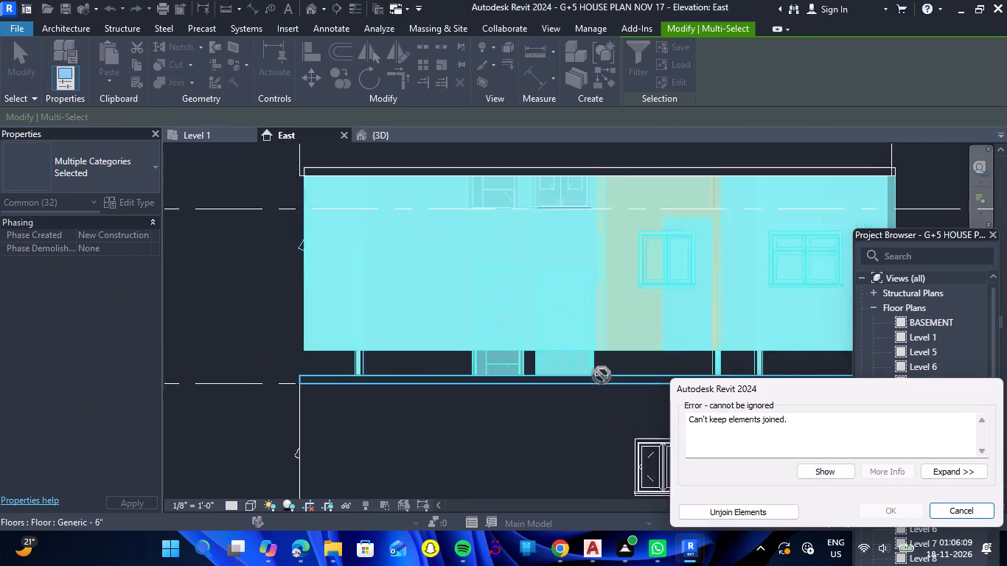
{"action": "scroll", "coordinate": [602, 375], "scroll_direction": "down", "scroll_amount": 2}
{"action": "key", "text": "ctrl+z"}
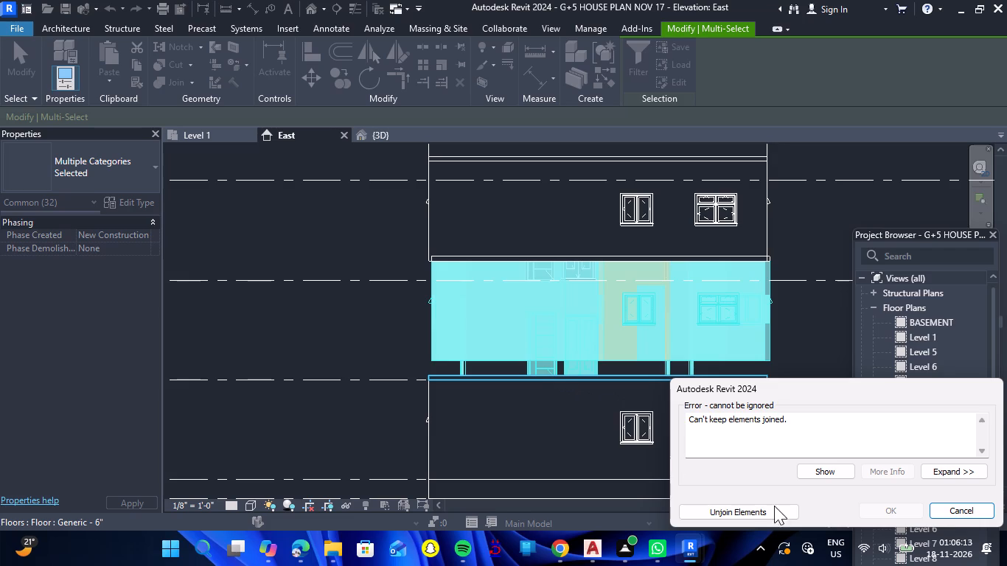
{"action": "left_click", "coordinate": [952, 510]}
Set the base offset of the east wall above Level 5 to 0' 0", unjoining the elements that conflict.
{"action": "scroll", "coordinate": [675, 382], "scroll_direction": "down", "scroll_amount": 7}
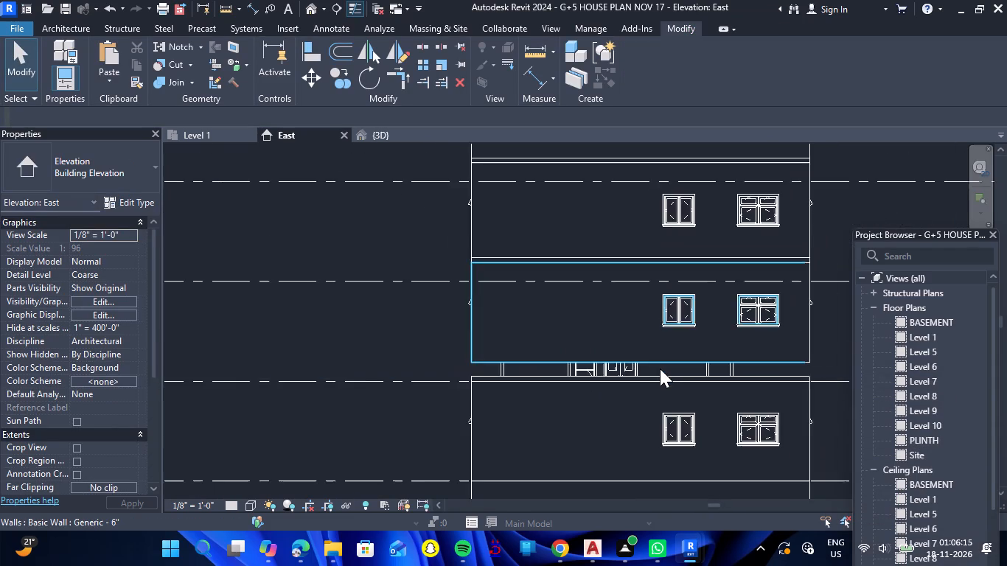
{"action": "scroll", "coordinate": [660, 368], "scroll_direction": "down", "scroll_amount": 4}
{"action": "scroll", "coordinate": [722, 356], "scroll_direction": "down", "scroll_amount": 5}
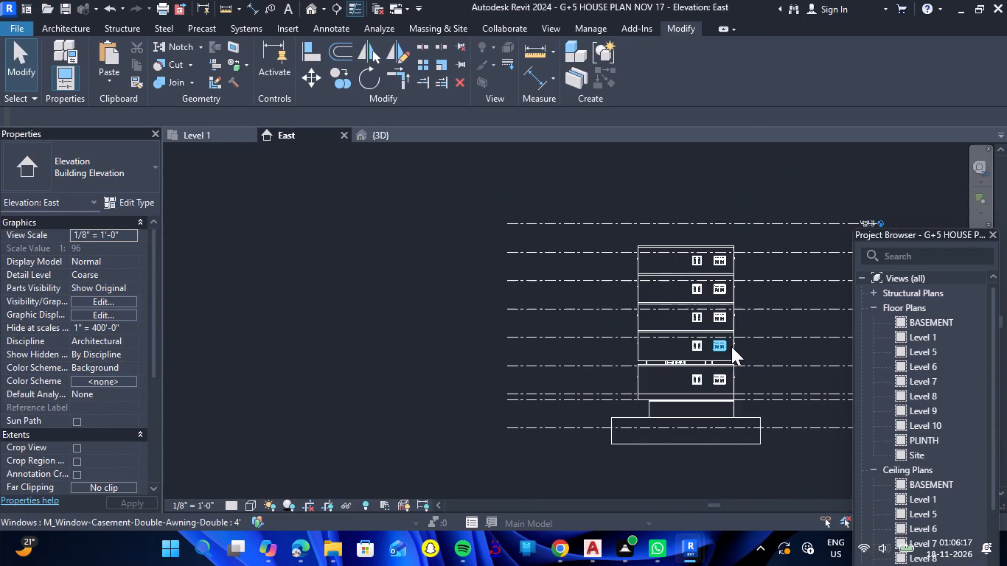
{"action": "scroll", "coordinate": [752, 322], "scroll_direction": "up", "scroll_amount": 3}
{"action": "scroll", "coordinate": [813, 254], "scroll_direction": "down", "scroll_amount": 1}
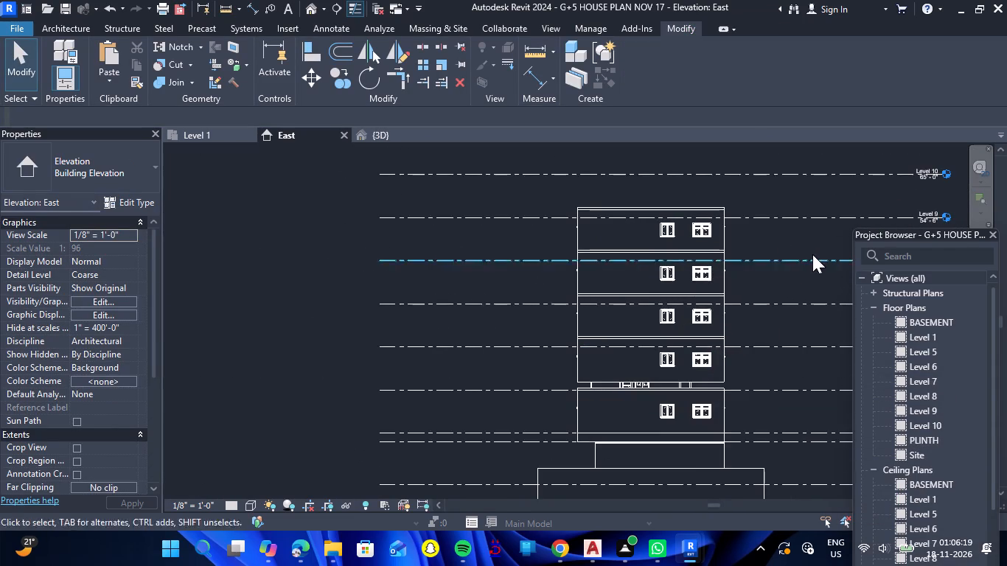
{"action": "scroll", "coordinate": [812, 254], "scroll_direction": "down", "scroll_amount": 1}
{"action": "scroll", "coordinate": [685, 388], "scroll_direction": "up", "scroll_amount": 3}
{"action": "scroll", "coordinate": [663, 365], "scroll_direction": "down", "scroll_amount": 7}
{"action": "scroll", "coordinate": [823, 376], "scroll_direction": "up", "scroll_amount": 5}
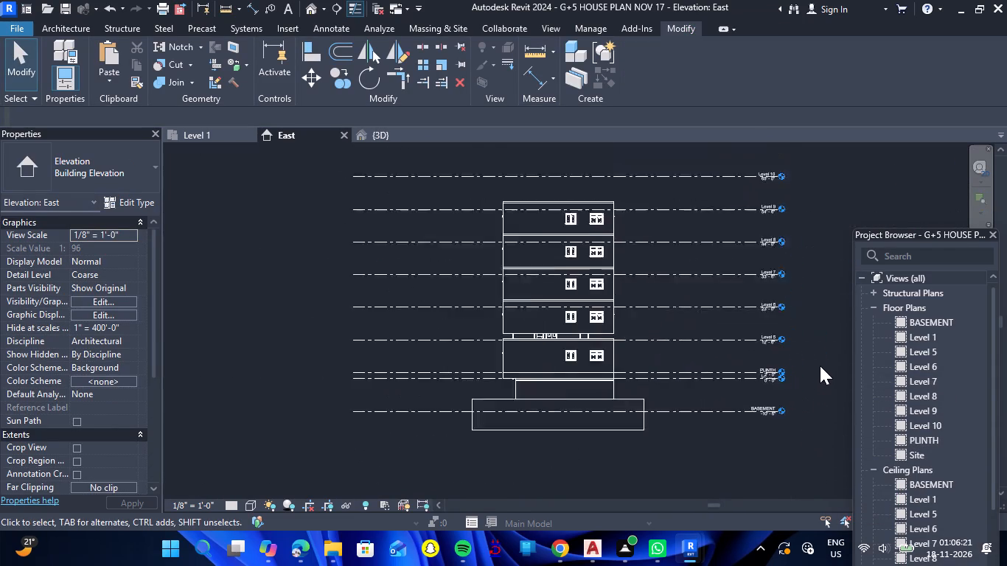
{"action": "scroll", "coordinate": [820, 366], "scroll_direction": "up", "scroll_amount": 4}
{"action": "scroll", "coordinate": [756, 340], "scroll_direction": "down", "scroll_amount": 2}
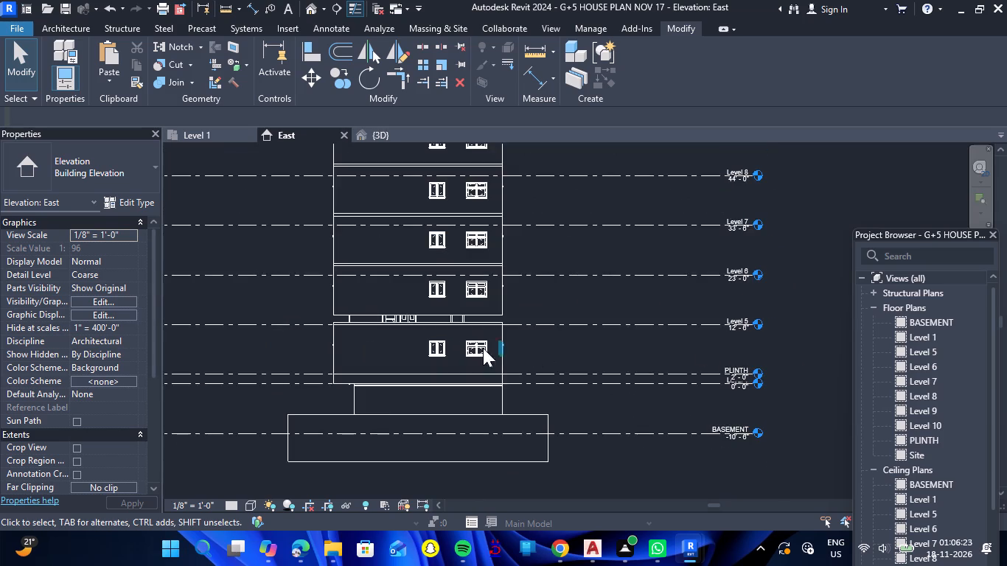
{"action": "scroll", "coordinate": [371, 309], "scroll_direction": "up", "scroll_amount": 5}
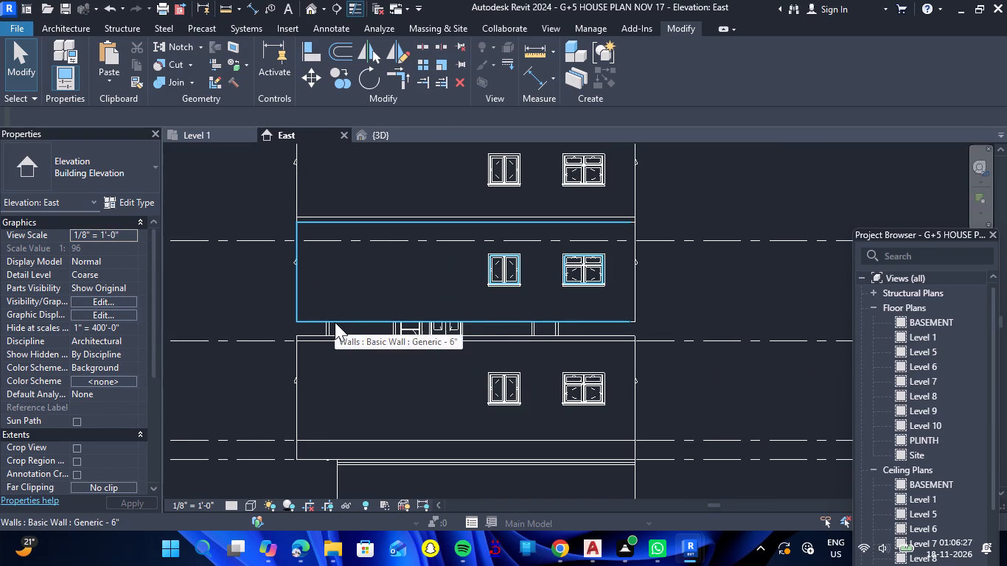
{"action": "left_click", "coordinate": [335, 322]}
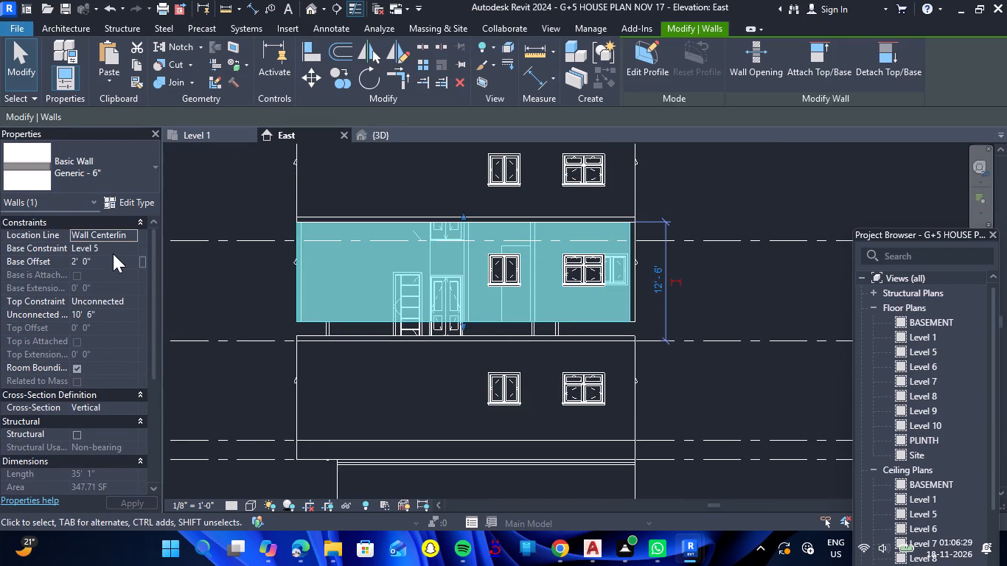
{"action": "left_click", "coordinate": [108, 262]}
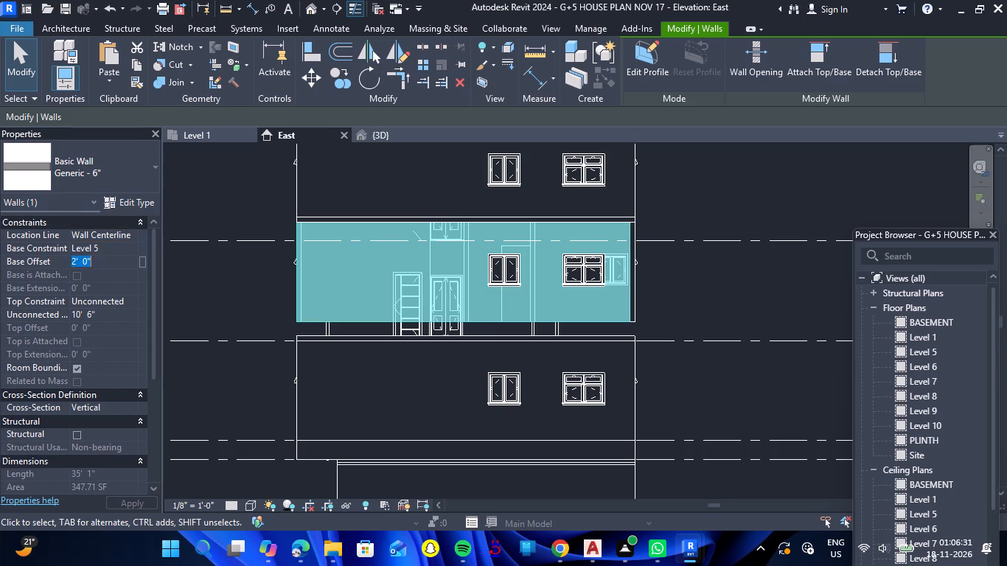
{"action": "key", "text": "0"}
{"action": "key", "text": "Return"}
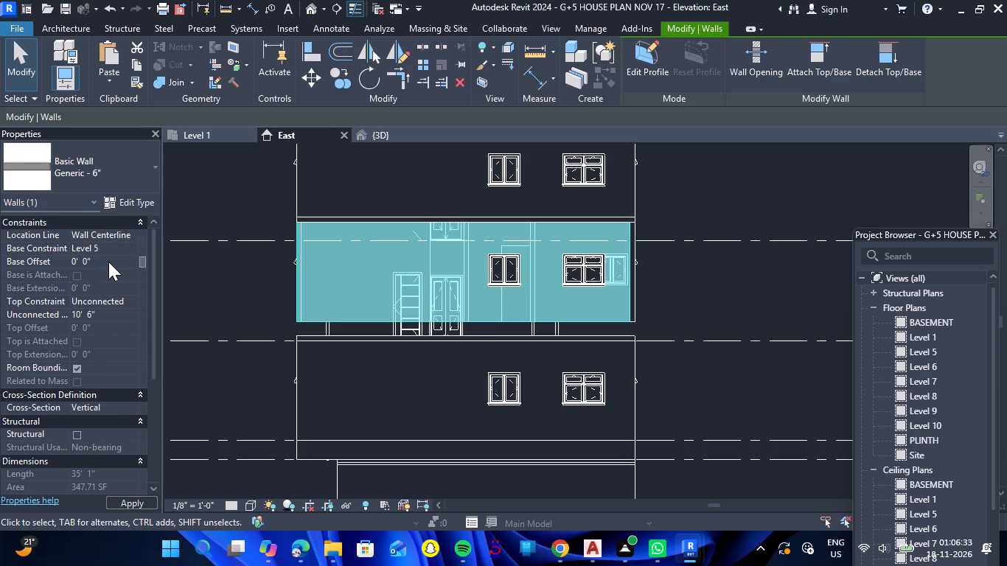
{"action": "left_click", "coordinate": [389, 328]}
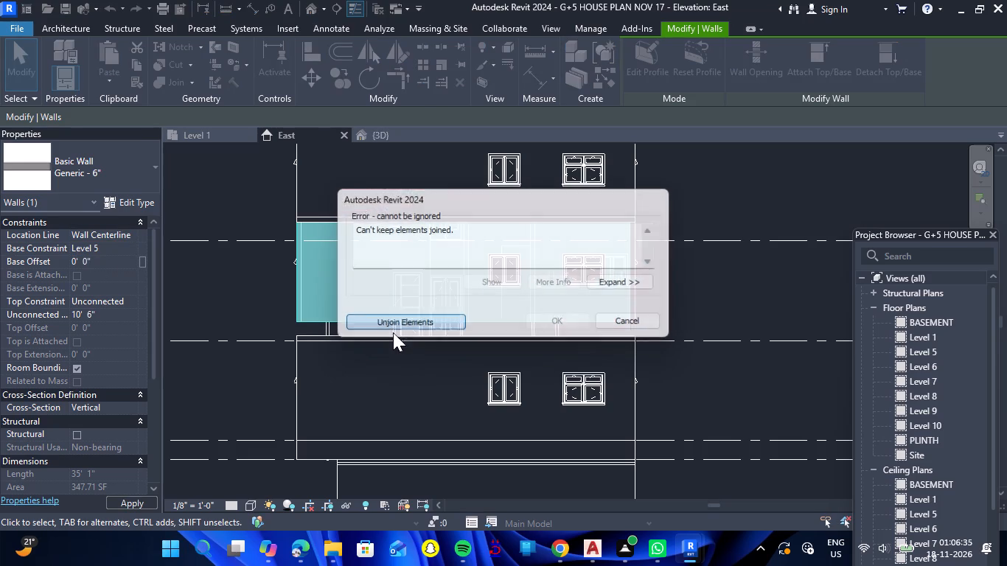
{"action": "scroll", "coordinate": [408, 338], "scroll_direction": "down", "scroll_amount": 3}
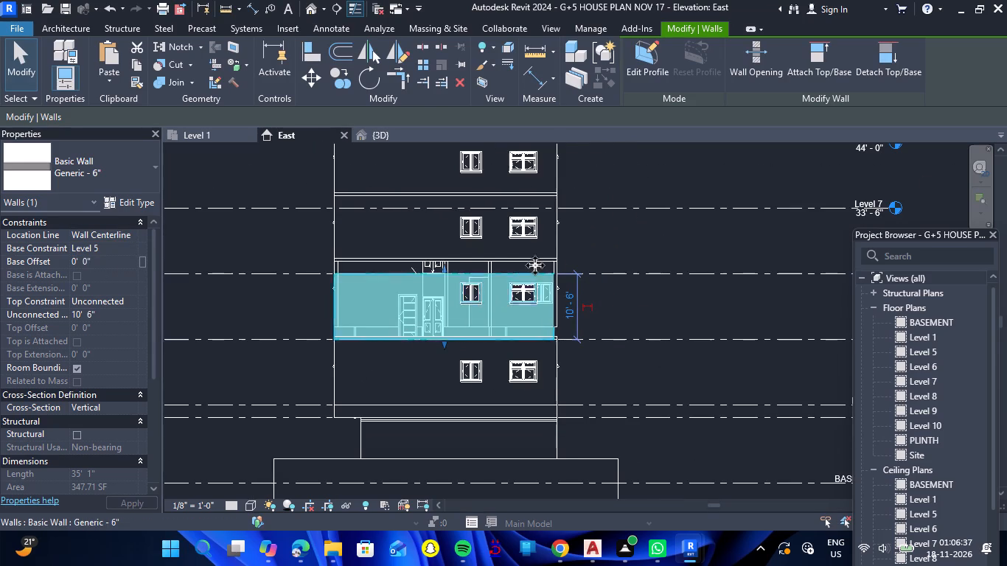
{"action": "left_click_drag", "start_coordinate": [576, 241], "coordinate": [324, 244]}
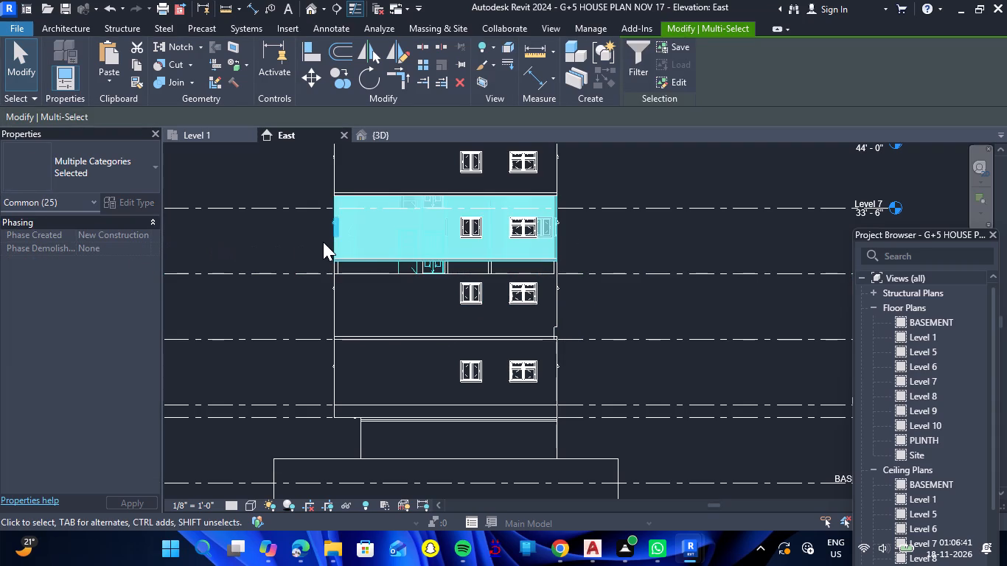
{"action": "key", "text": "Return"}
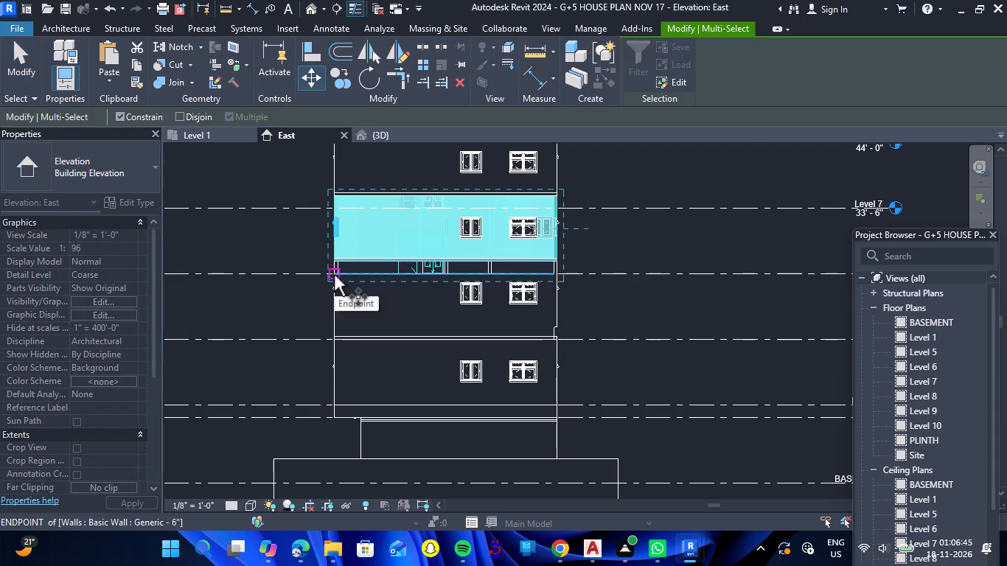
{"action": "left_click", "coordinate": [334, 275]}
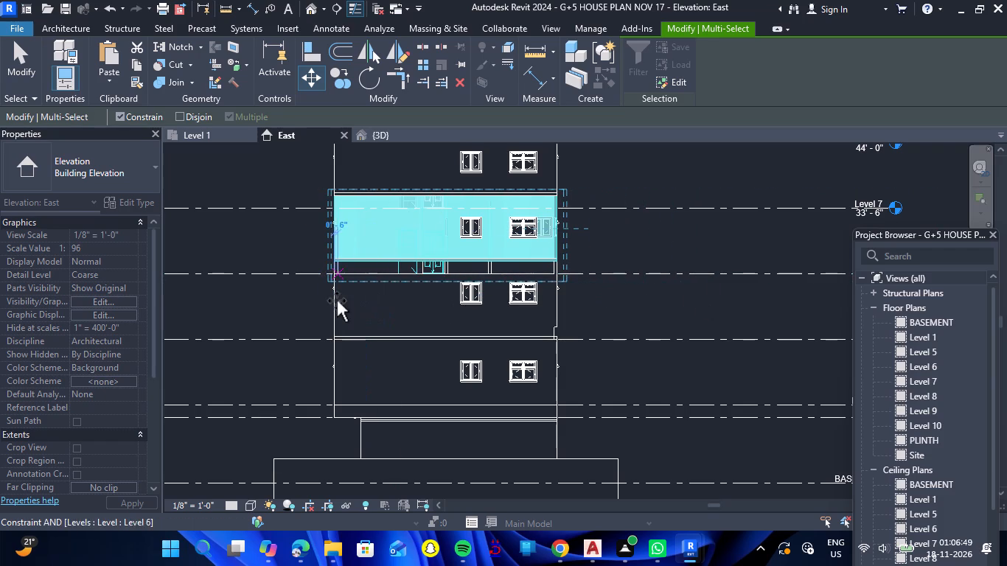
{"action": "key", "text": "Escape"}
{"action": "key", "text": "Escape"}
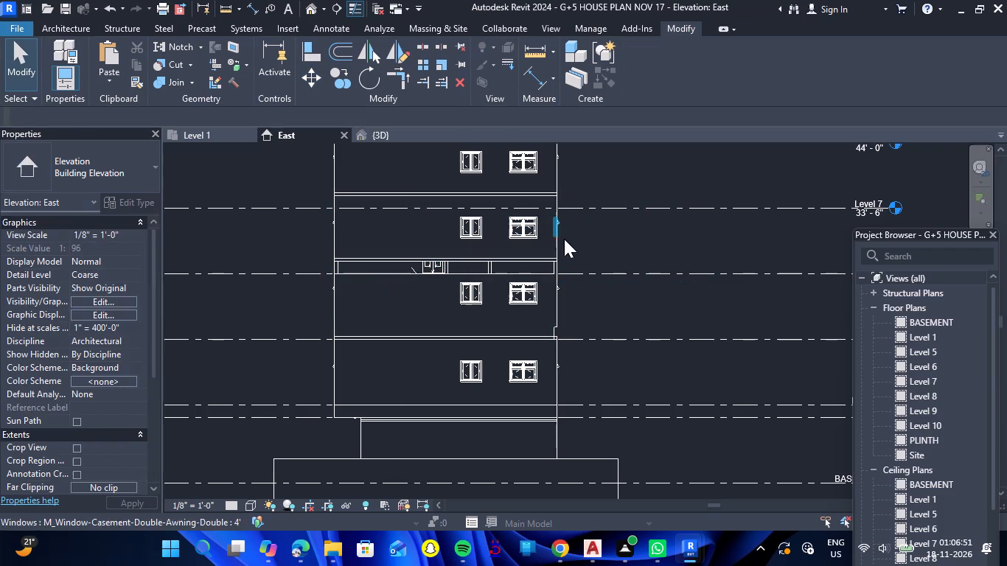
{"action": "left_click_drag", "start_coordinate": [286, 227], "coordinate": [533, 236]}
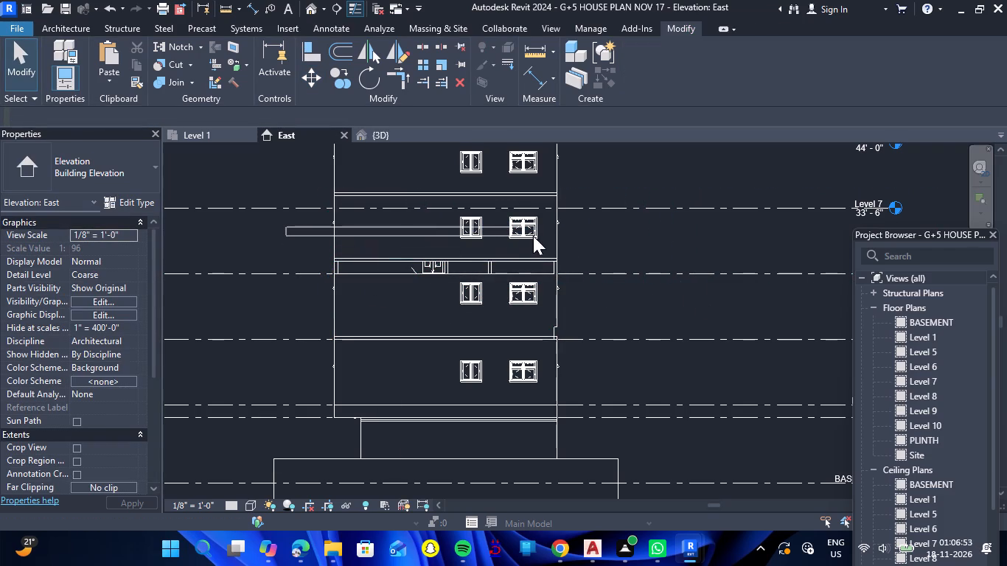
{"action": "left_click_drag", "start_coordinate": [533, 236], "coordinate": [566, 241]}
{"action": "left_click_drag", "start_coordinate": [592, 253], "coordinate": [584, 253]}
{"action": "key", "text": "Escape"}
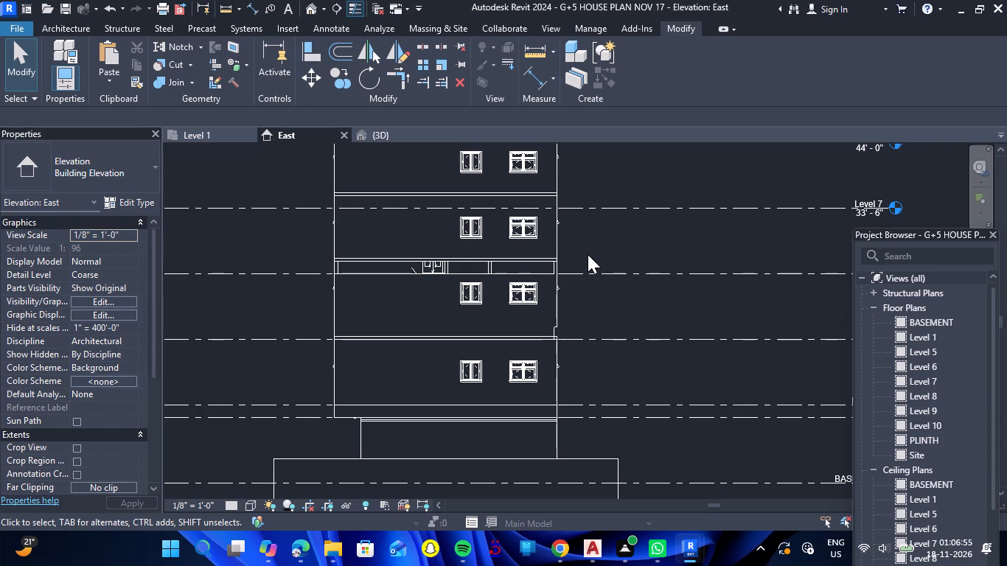
Examine how the lowered east wall meets the slab and adjoining walls between Level 5 and Level 6.
{"action": "scroll", "coordinate": [588, 254], "scroll_direction": "down", "scroll_amount": 2}
{"action": "scroll", "coordinate": [563, 316], "scroll_direction": "up", "scroll_amount": 2}
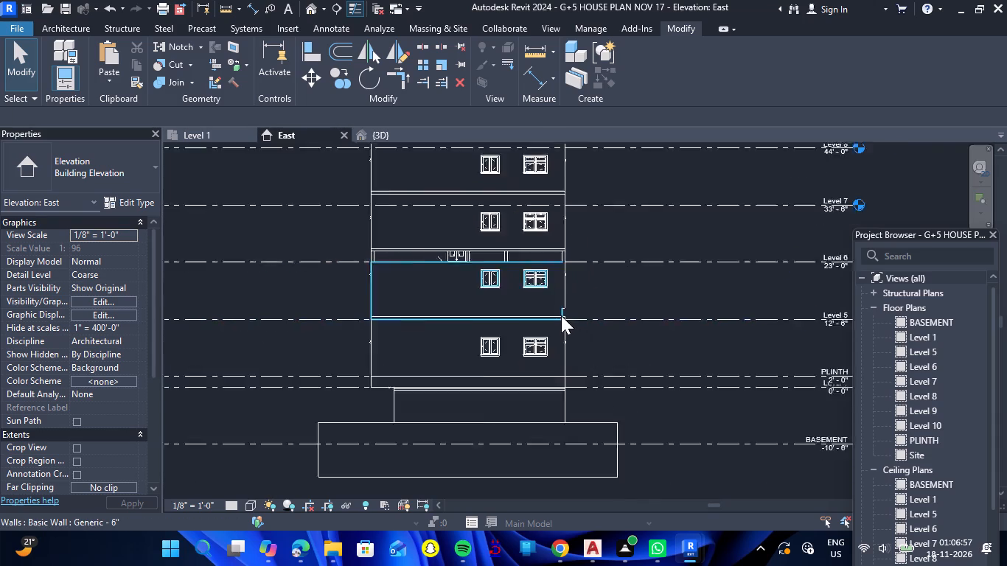
{"action": "scroll", "coordinate": [561, 315], "scroll_direction": "up", "scroll_amount": 4}
{"action": "scroll", "coordinate": [520, 321], "scroll_direction": "down", "scroll_amount": 3}
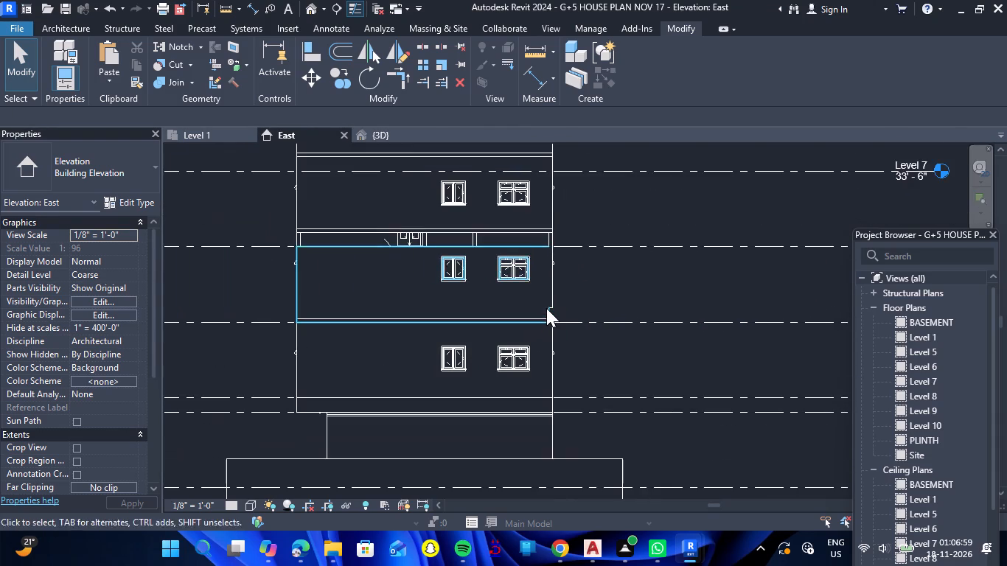
{"action": "scroll", "coordinate": [546, 308], "scroll_direction": "up", "scroll_amount": 2}
{"action": "scroll", "coordinate": [546, 308], "scroll_direction": "down", "scroll_amount": 6}
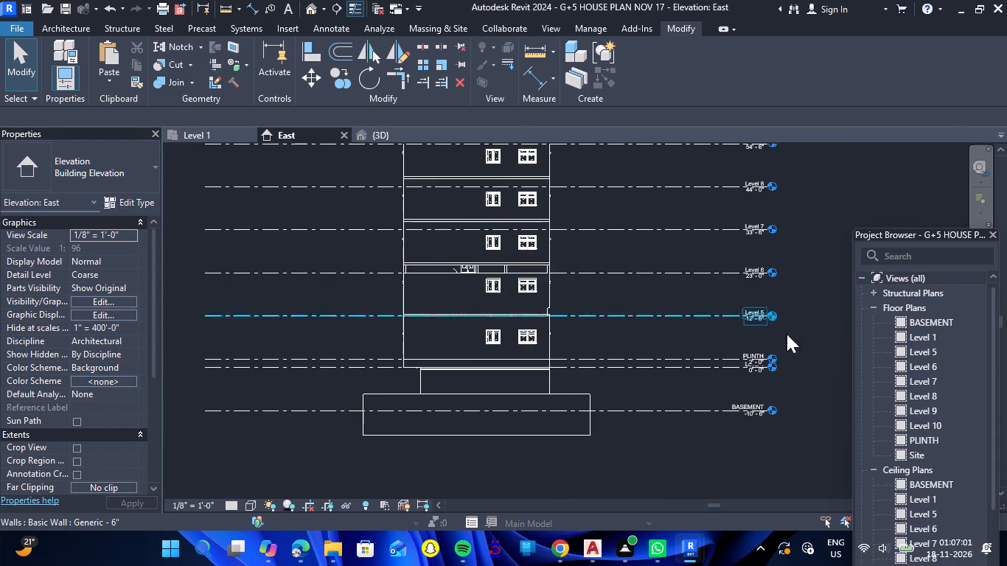
Open the North elevation and examine the gap between the pasted storey's wall and the slab near Level 5.
{"action": "scroll", "coordinate": [934, 405], "scroll_direction": "down", "scroll_amount": 4}
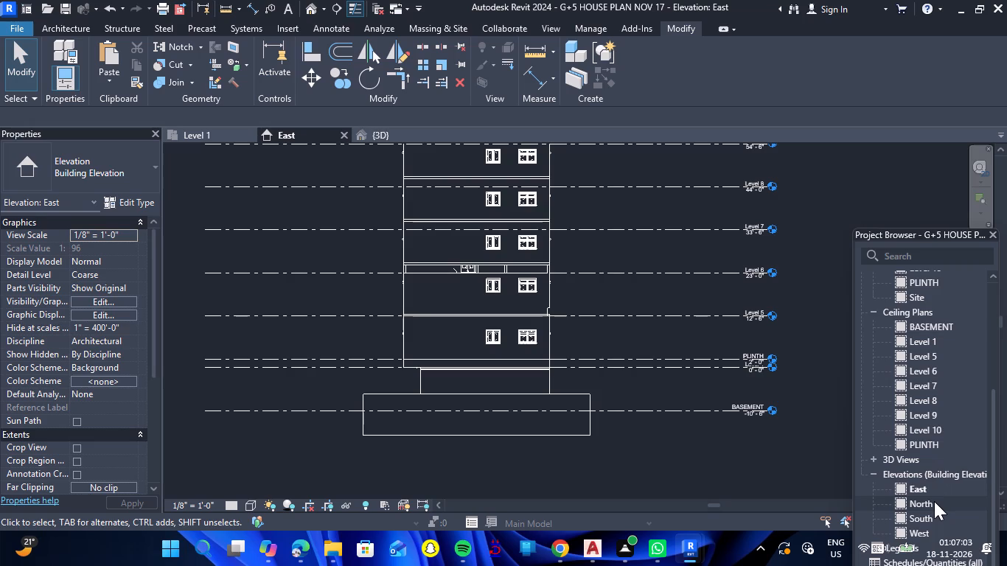
{"action": "double_click", "coordinate": [933, 501]}
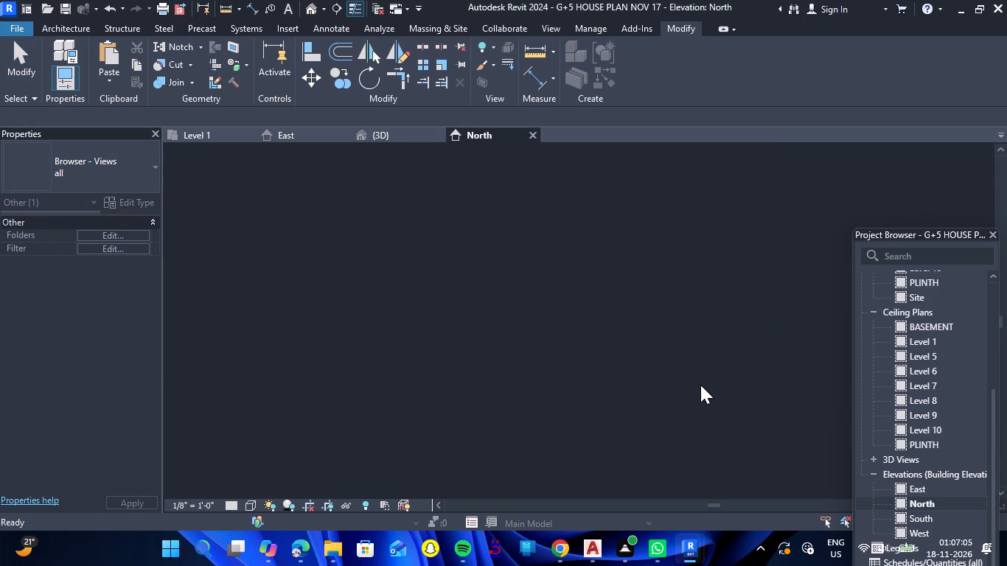
{"action": "scroll", "coordinate": [543, 268], "scroll_direction": "down", "scroll_amount": 4}
{"action": "scroll", "coordinate": [794, 302], "scroll_direction": "up", "scroll_amount": 5}
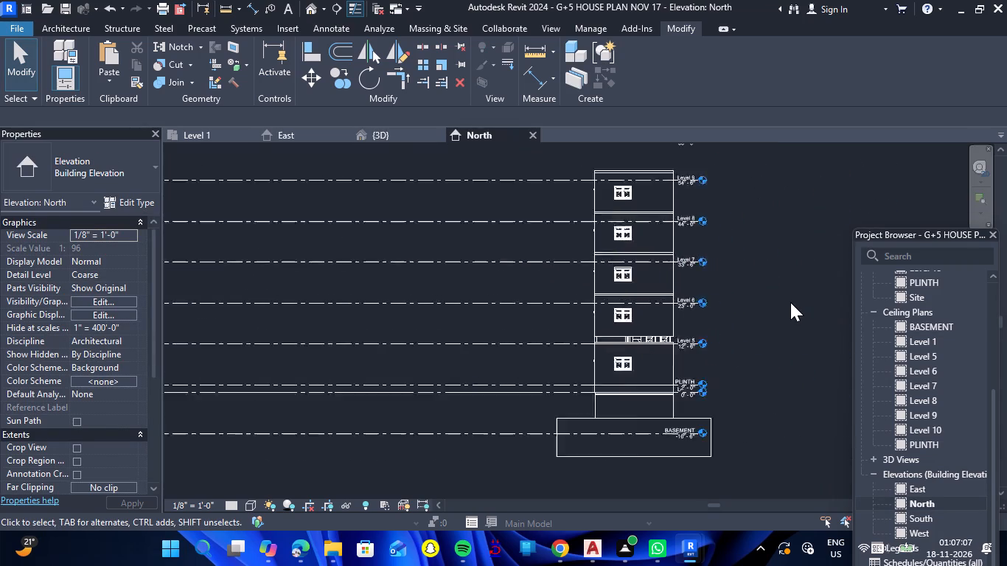
{"action": "scroll", "coordinate": [790, 302], "scroll_direction": "up", "scroll_amount": 2}
{"action": "scroll", "coordinate": [619, 366], "scroll_direction": "up", "scroll_amount": 2}
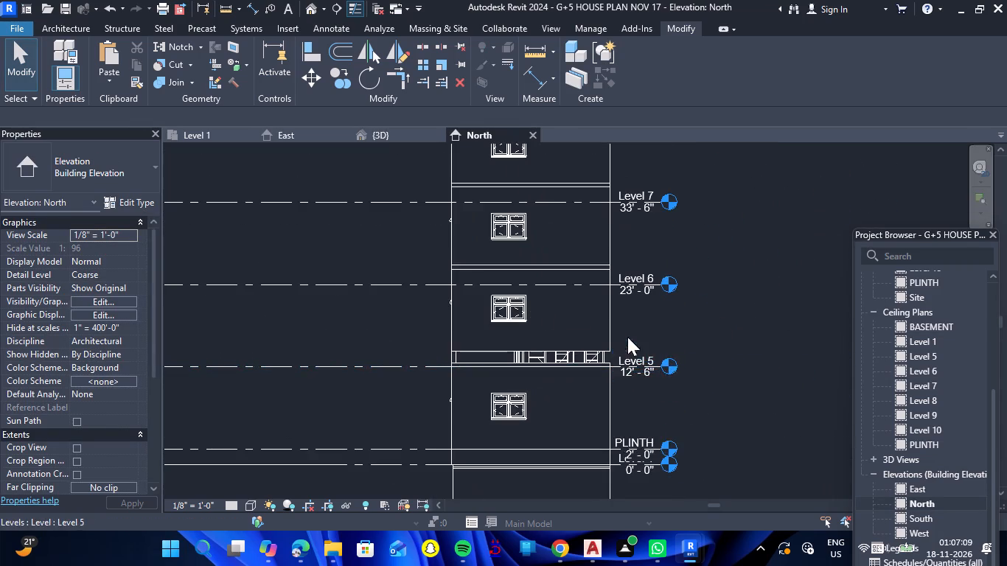
{"action": "scroll", "coordinate": [622, 319], "scroll_direction": "up", "scroll_amount": 3}
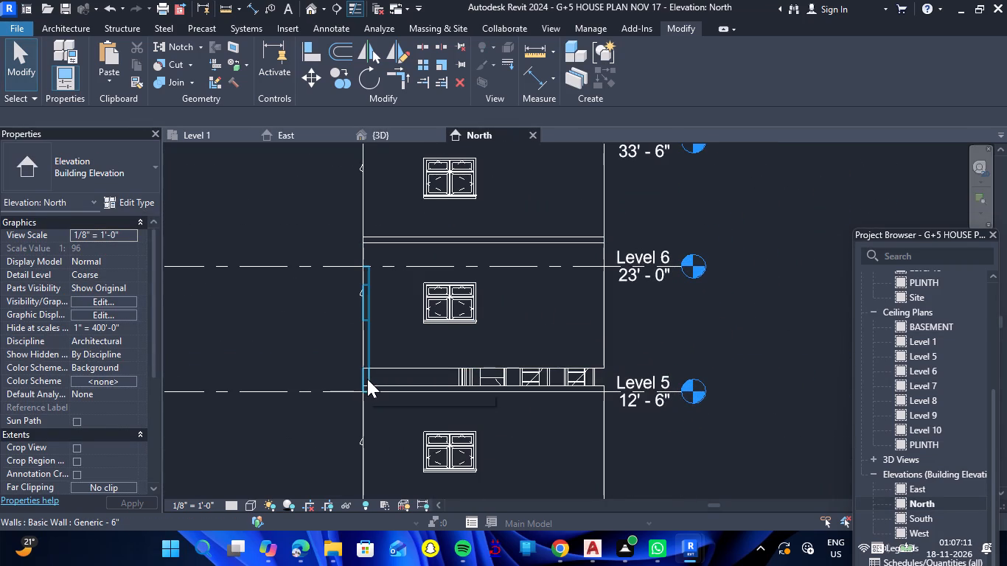
{"action": "scroll", "coordinate": [367, 379], "scroll_direction": "up", "scroll_amount": 2}
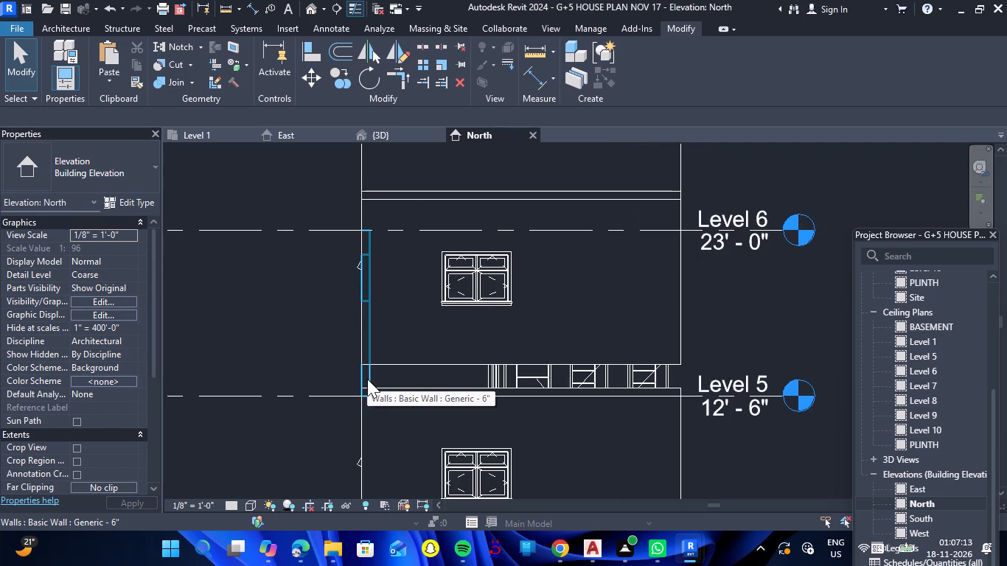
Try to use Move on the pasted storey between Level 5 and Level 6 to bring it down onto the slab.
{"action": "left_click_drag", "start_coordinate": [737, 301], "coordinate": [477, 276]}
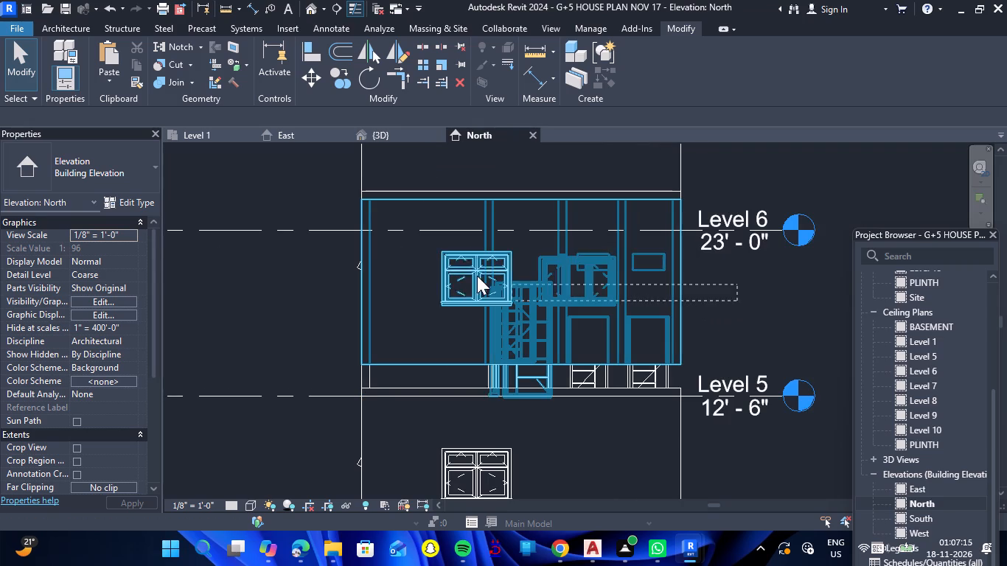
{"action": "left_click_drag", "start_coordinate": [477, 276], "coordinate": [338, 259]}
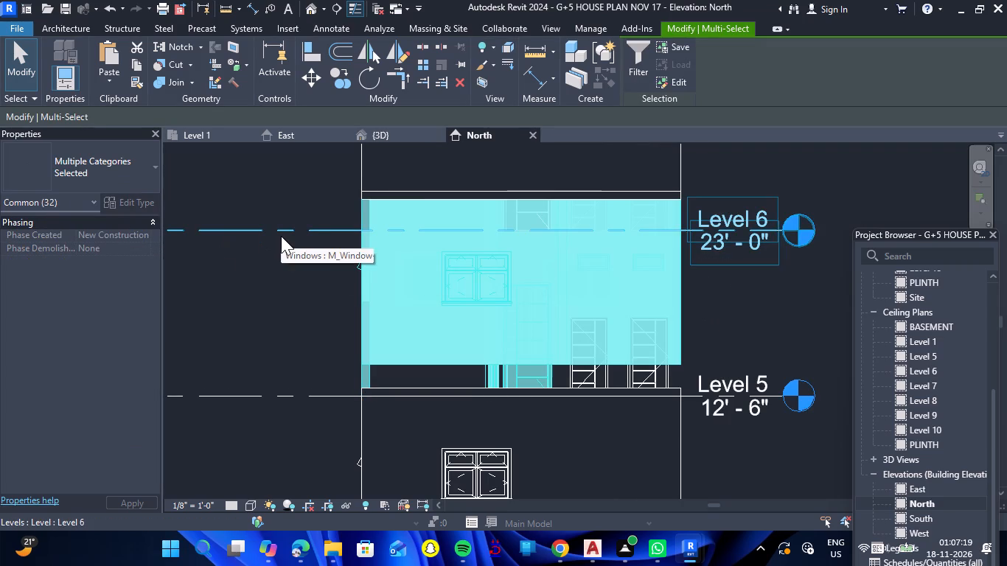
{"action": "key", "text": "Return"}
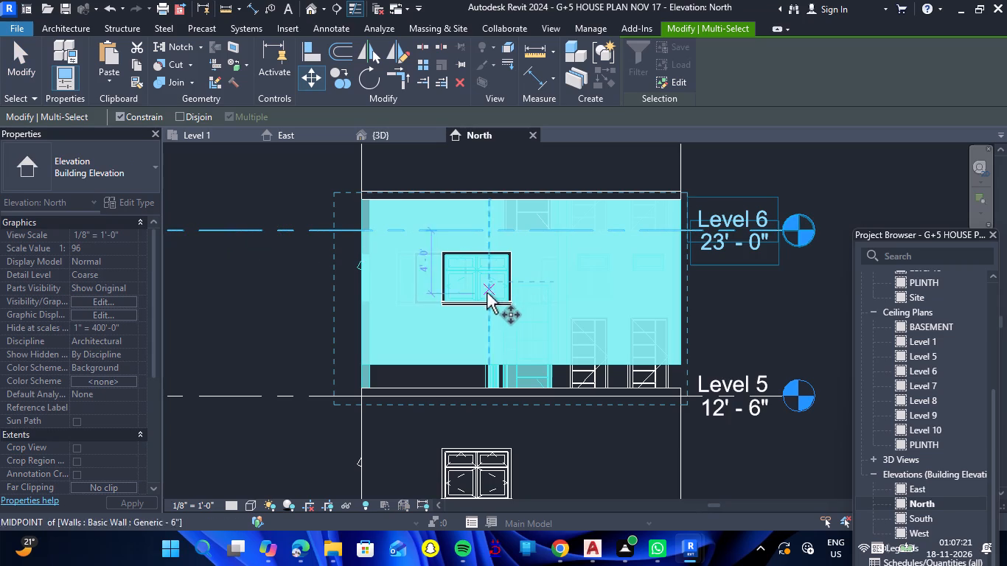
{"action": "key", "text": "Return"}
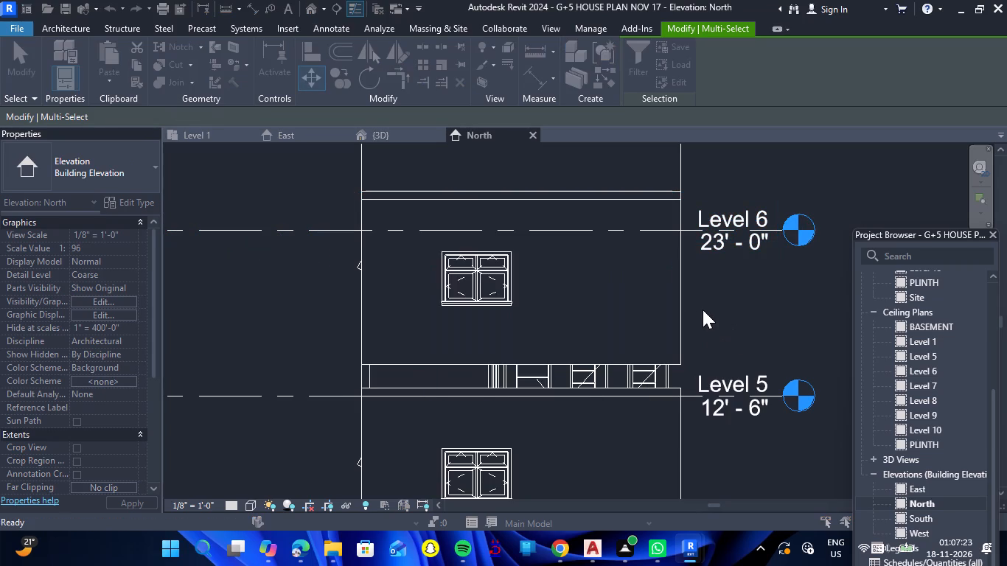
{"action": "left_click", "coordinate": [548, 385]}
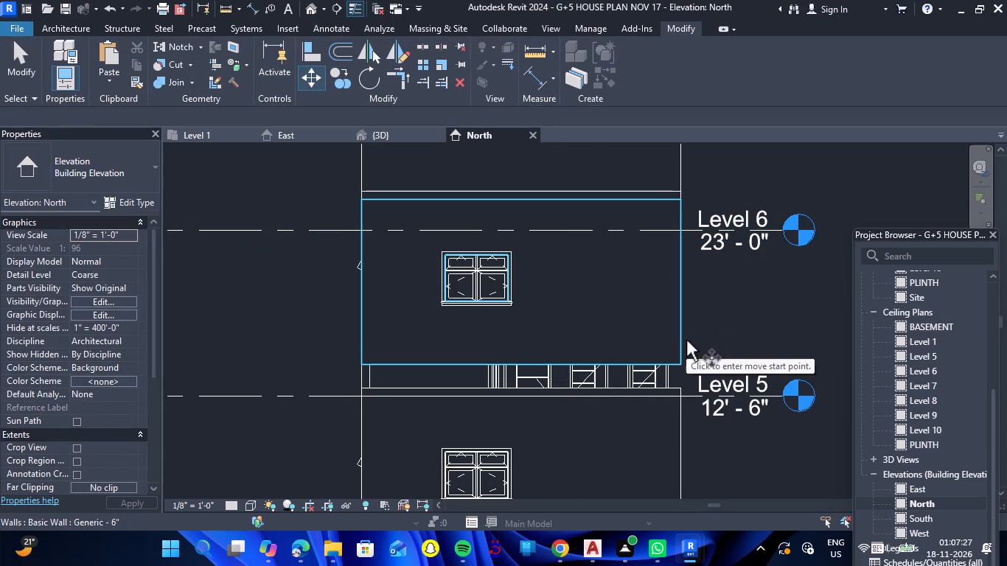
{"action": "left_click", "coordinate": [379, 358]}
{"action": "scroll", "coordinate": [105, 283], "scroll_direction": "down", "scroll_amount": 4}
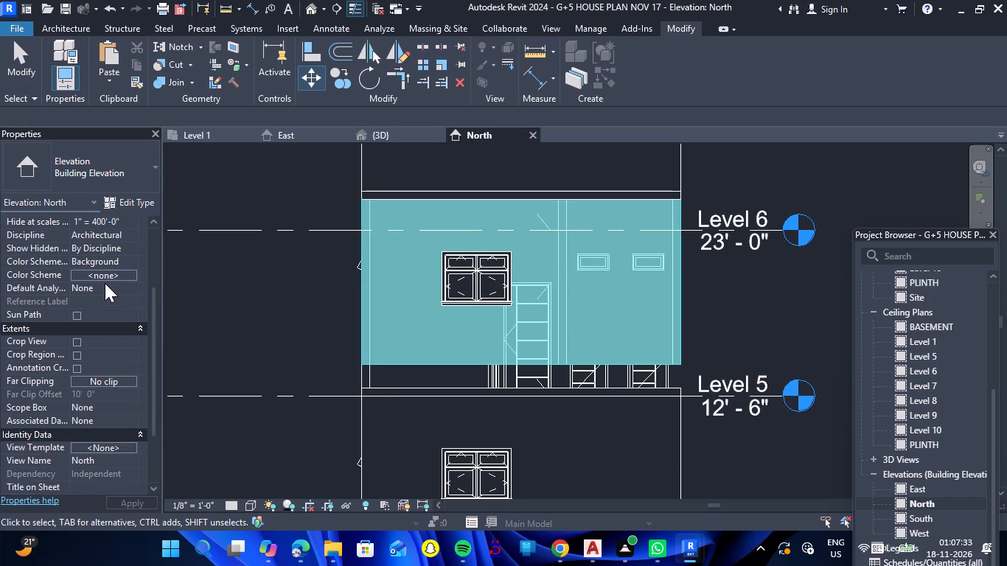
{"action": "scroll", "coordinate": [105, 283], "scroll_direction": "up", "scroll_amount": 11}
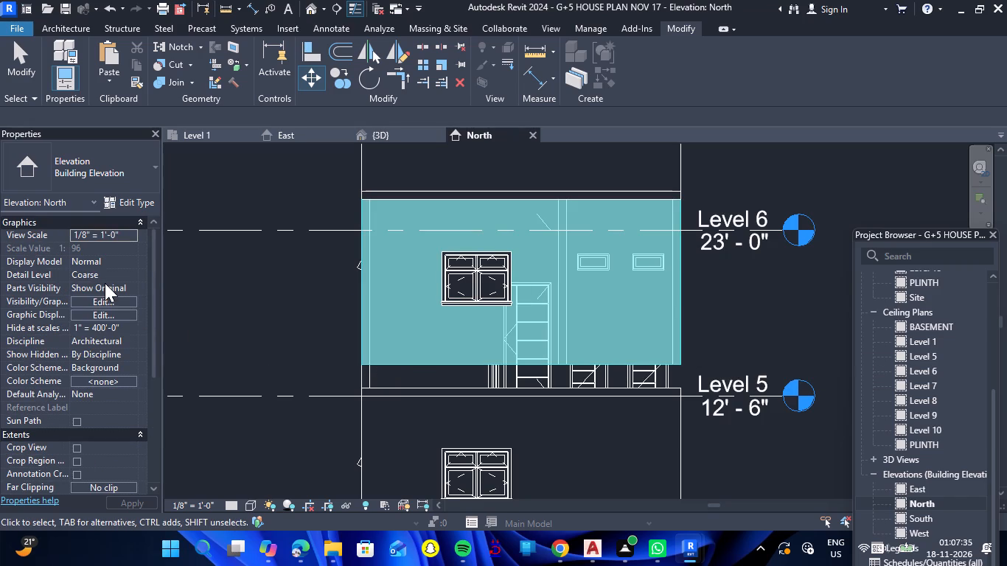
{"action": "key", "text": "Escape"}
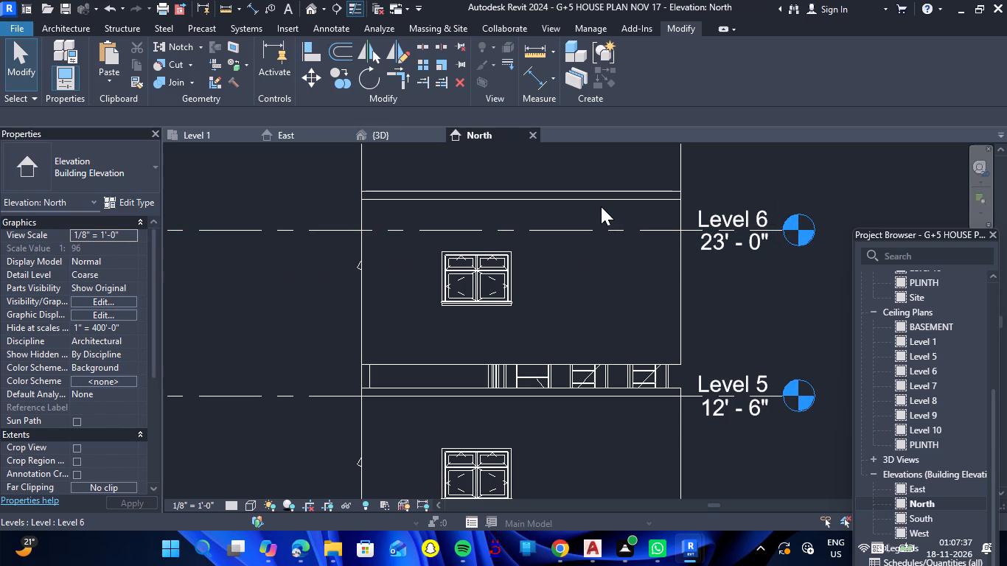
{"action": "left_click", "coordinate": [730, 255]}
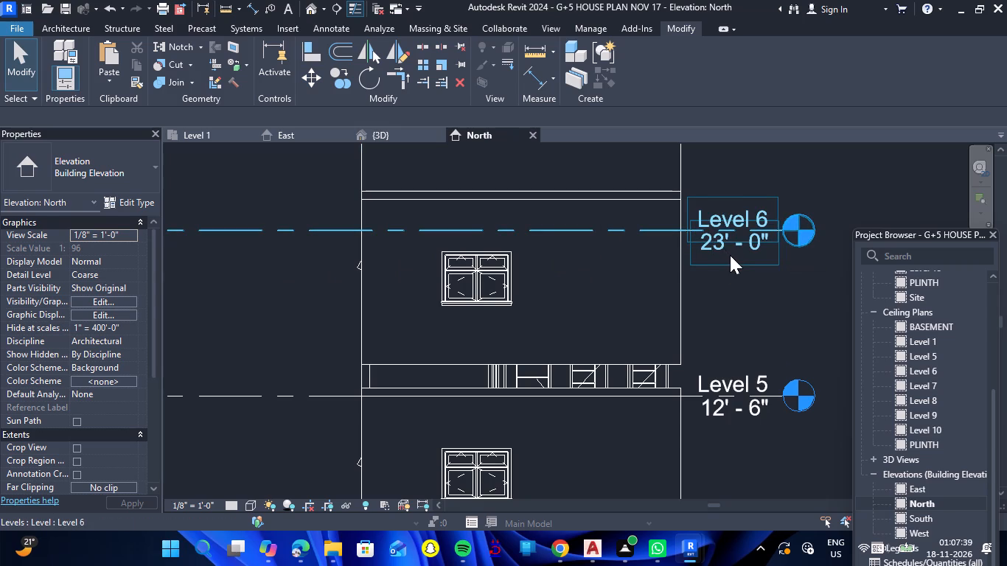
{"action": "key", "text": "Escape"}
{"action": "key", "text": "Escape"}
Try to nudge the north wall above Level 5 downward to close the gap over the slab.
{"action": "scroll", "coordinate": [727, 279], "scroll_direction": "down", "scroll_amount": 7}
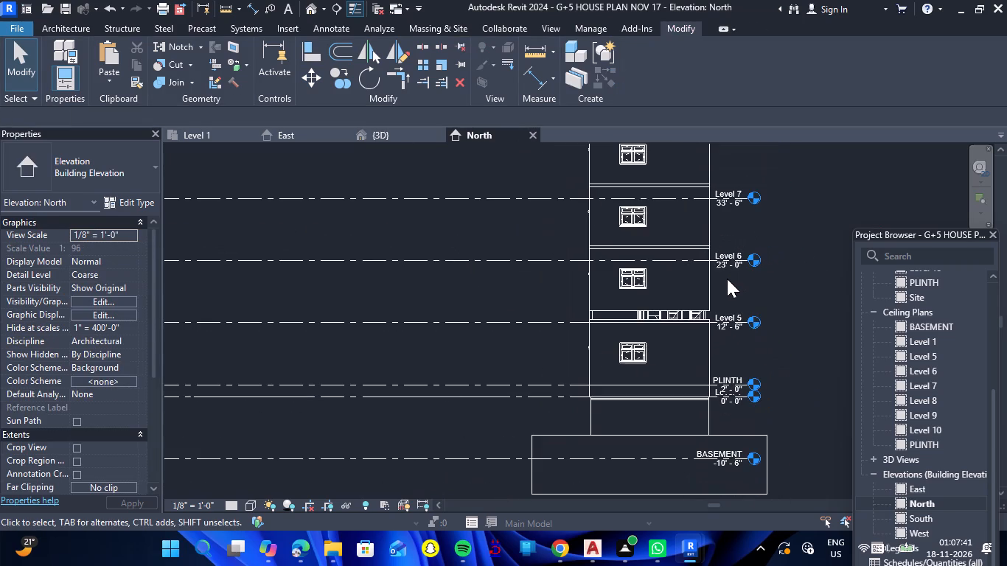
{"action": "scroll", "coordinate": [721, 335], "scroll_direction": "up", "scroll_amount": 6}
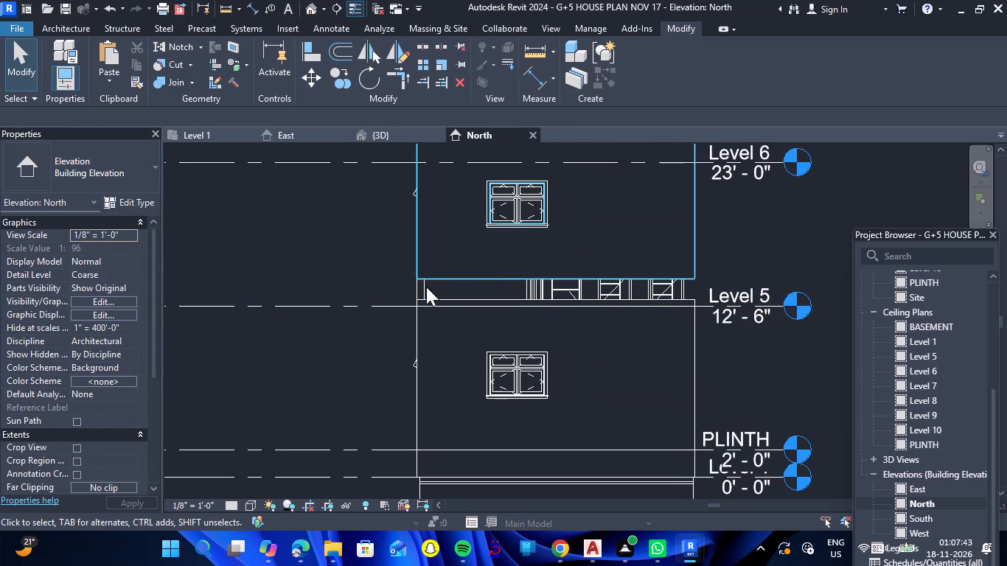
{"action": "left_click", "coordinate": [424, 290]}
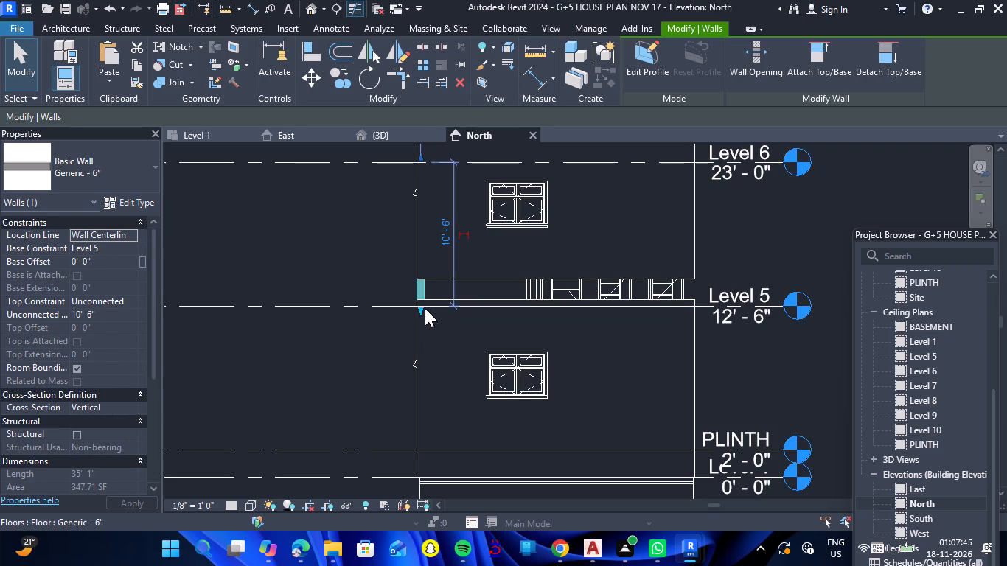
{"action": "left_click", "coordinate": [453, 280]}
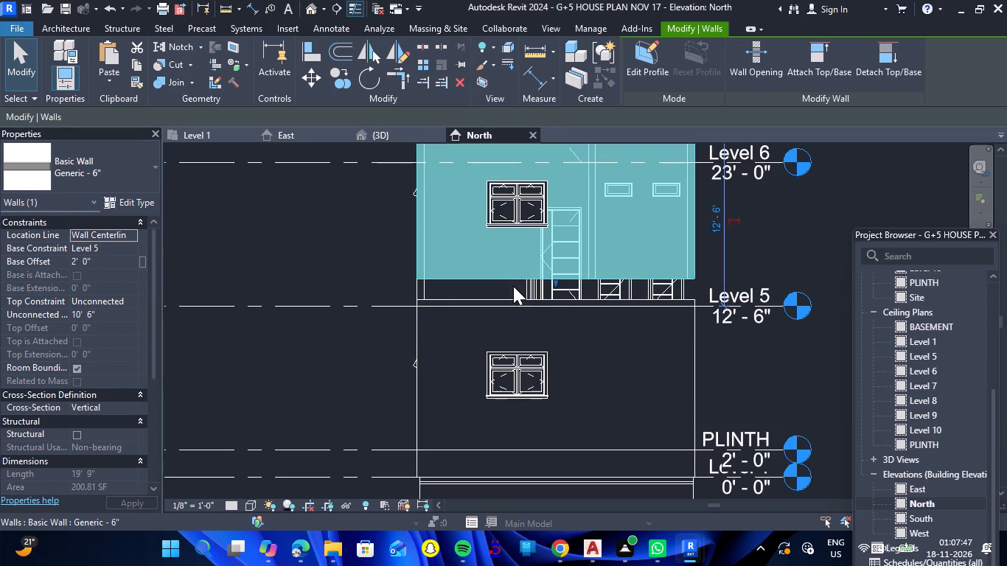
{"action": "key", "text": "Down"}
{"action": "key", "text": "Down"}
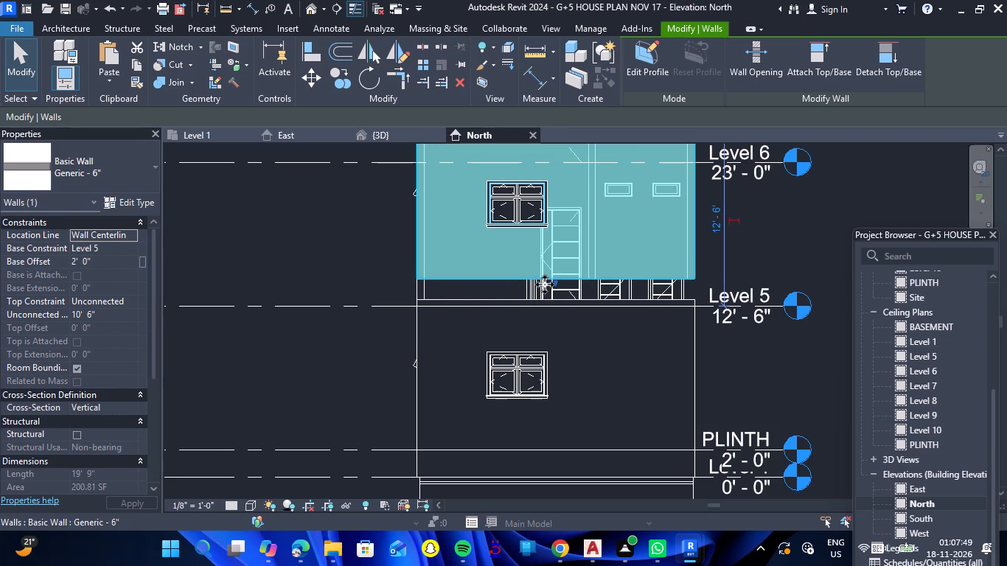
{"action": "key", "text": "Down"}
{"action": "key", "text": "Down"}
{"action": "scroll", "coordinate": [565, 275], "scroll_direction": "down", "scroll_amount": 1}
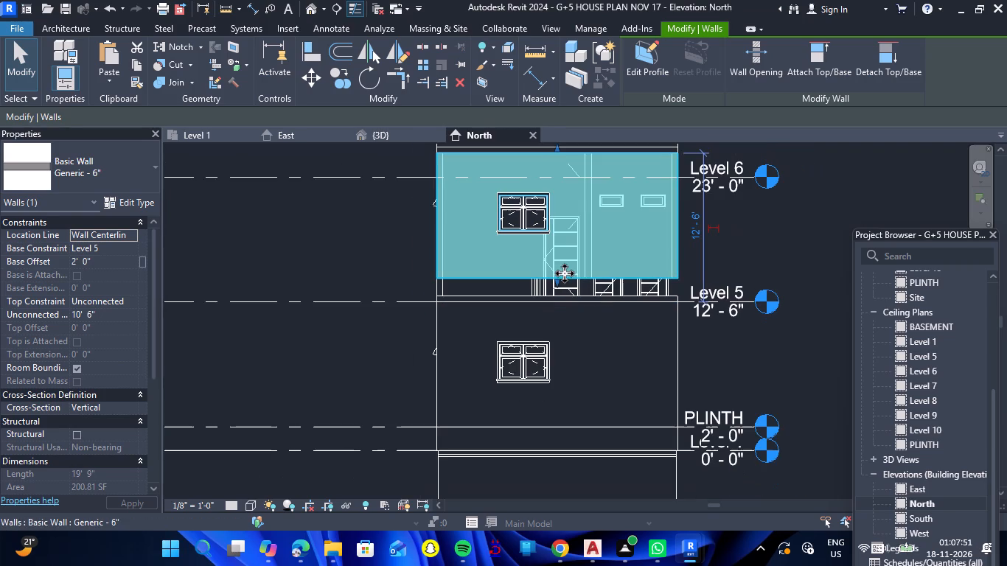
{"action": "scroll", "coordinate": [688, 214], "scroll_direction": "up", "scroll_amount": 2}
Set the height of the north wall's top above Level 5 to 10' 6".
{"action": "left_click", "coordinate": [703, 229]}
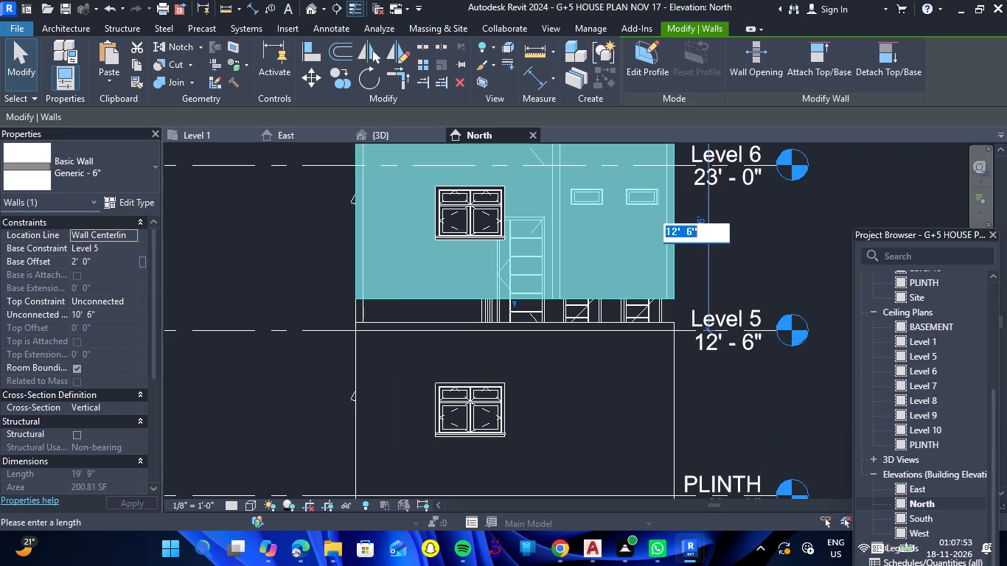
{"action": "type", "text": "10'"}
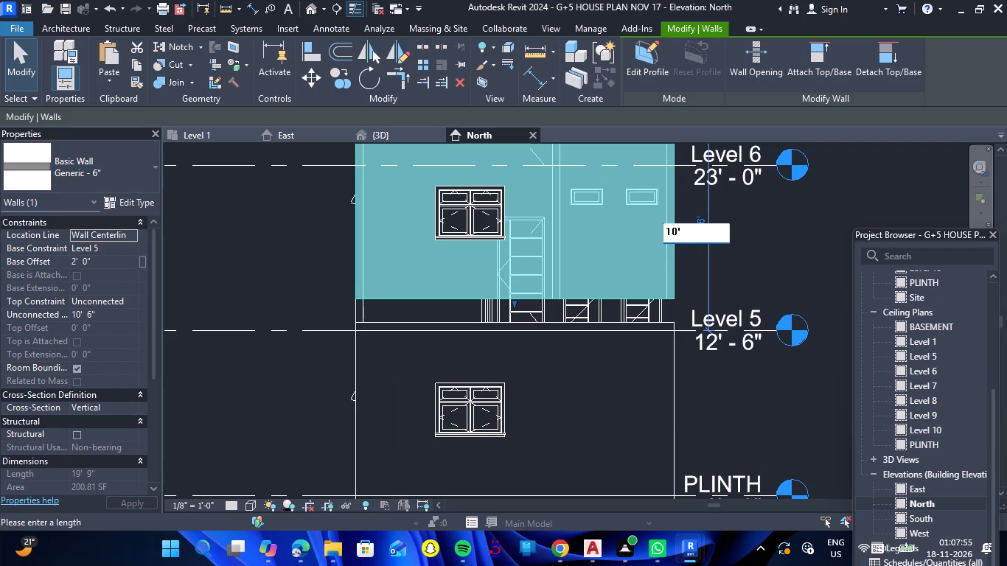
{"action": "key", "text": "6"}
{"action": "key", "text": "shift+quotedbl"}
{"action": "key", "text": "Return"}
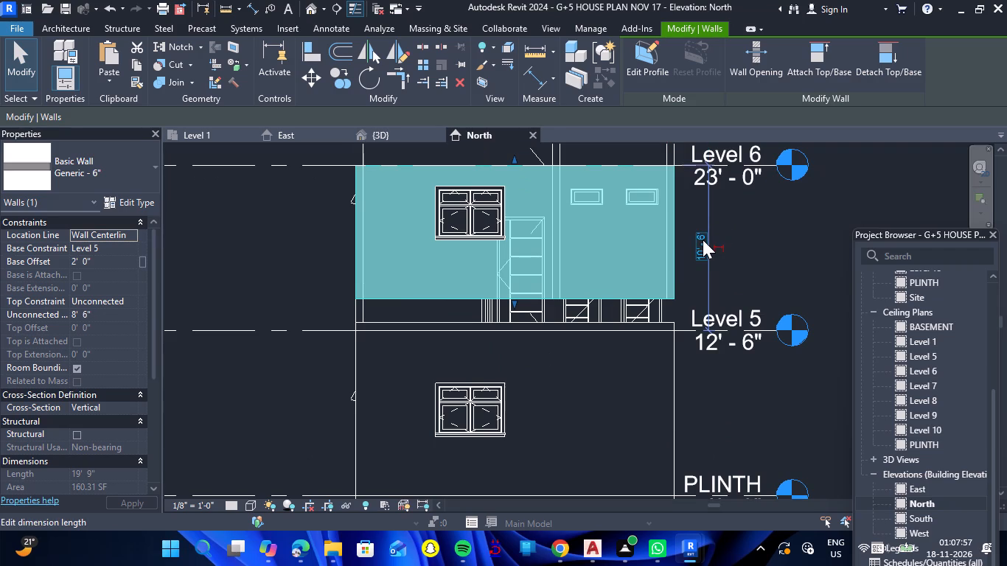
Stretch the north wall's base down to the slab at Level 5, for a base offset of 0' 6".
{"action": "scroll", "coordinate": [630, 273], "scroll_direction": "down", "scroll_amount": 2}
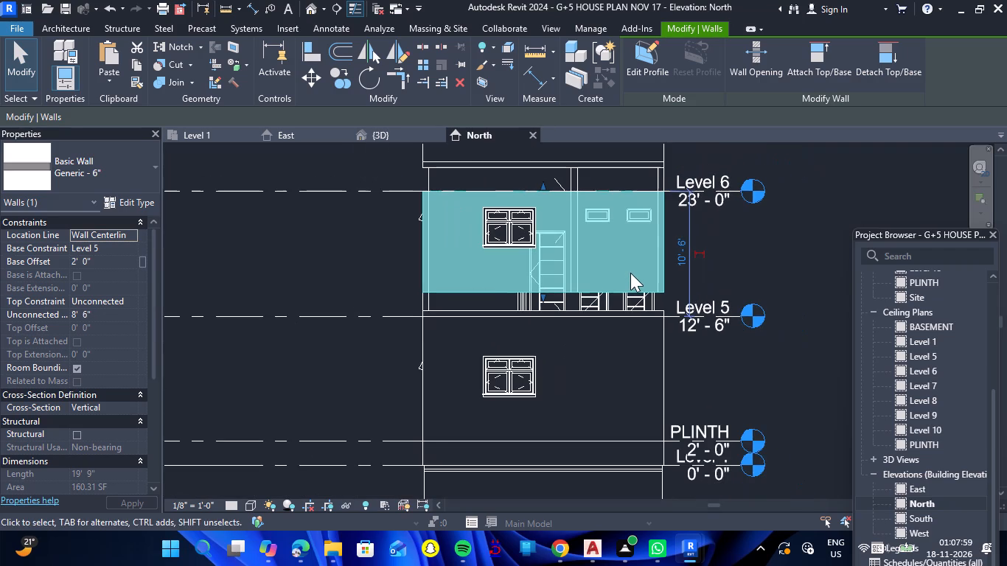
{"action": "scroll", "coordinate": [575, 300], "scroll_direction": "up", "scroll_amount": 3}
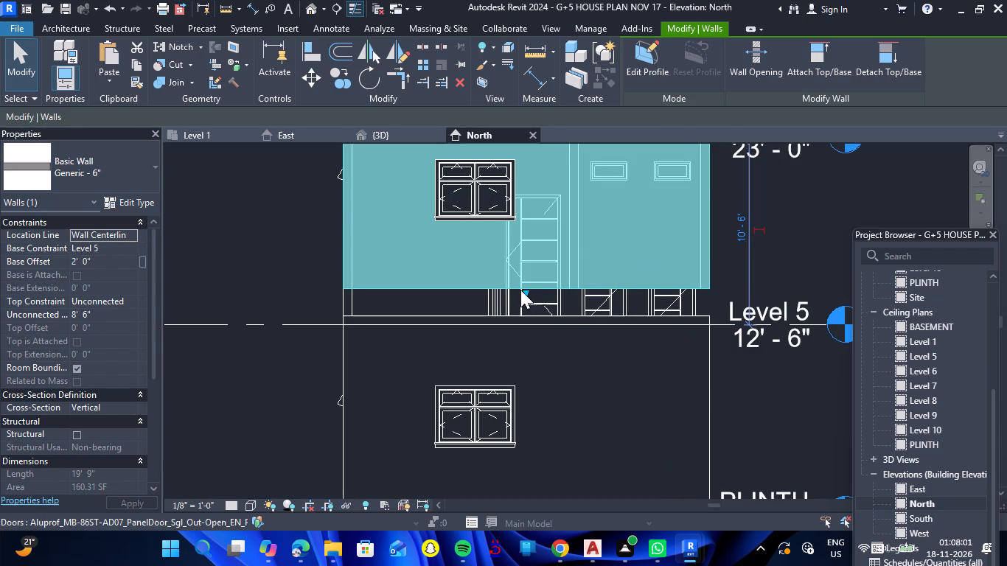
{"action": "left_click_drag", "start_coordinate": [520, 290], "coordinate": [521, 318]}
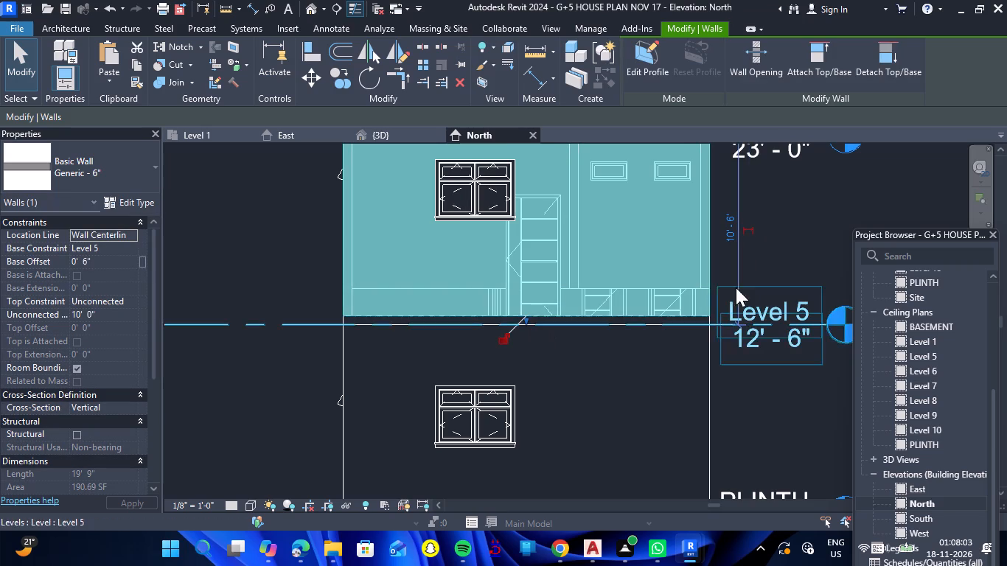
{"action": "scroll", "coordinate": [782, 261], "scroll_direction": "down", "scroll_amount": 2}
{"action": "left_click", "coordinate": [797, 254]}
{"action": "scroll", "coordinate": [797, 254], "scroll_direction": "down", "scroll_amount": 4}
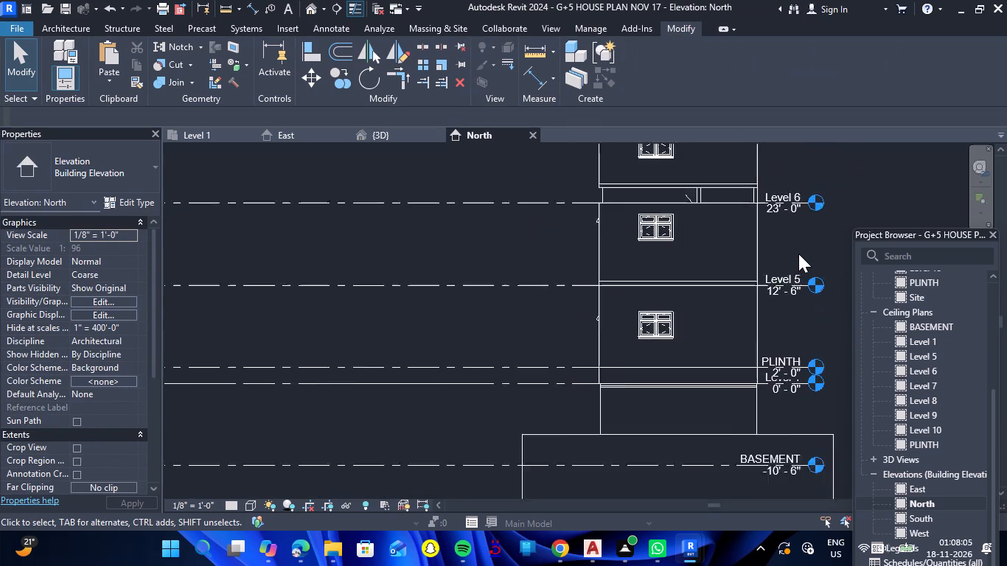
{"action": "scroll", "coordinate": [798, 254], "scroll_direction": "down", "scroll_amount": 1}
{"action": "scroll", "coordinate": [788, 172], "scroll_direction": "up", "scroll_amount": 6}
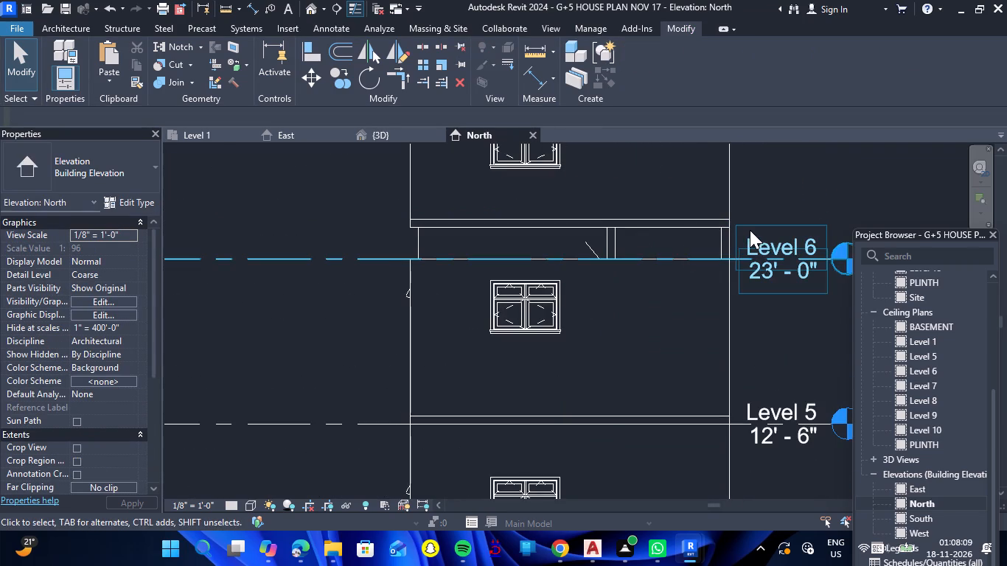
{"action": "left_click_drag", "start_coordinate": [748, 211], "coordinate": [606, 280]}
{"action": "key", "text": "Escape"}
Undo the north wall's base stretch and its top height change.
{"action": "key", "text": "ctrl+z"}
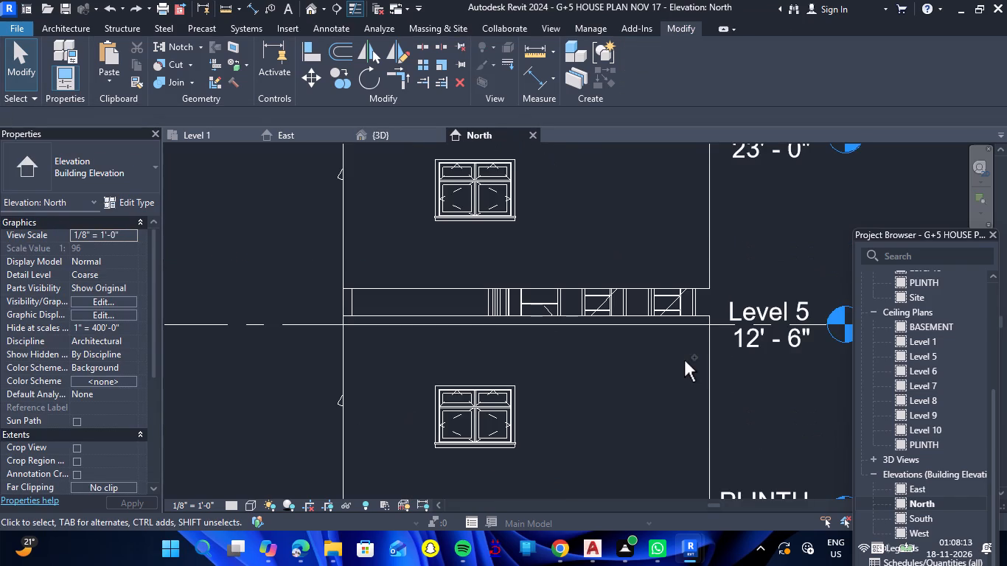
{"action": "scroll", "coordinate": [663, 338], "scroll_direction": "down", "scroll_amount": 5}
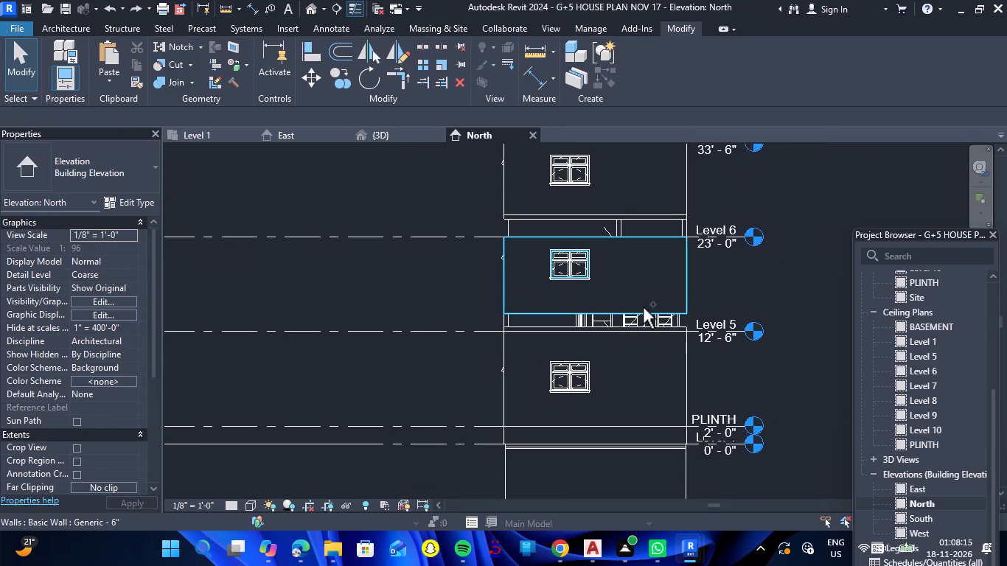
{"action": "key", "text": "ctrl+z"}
Select the walls, windows and doors of the pasted storey between Level 5 and Level 6.
{"action": "scroll", "coordinate": [667, 430], "scroll_direction": "down", "scroll_amount": 3}
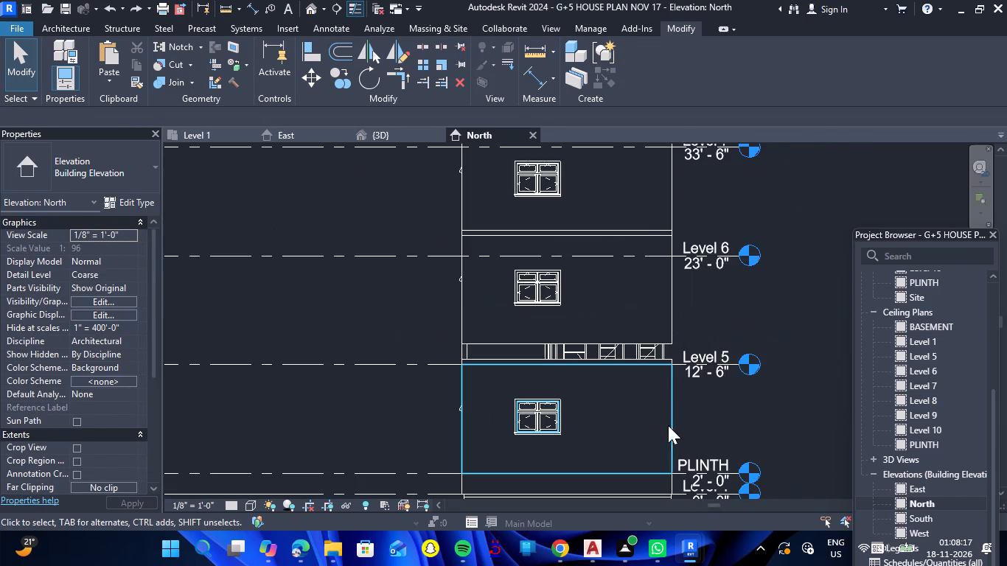
{"action": "scroll", "coordinate": [672, 374], "scroll_direction": "down", "scroll_amount": 1}
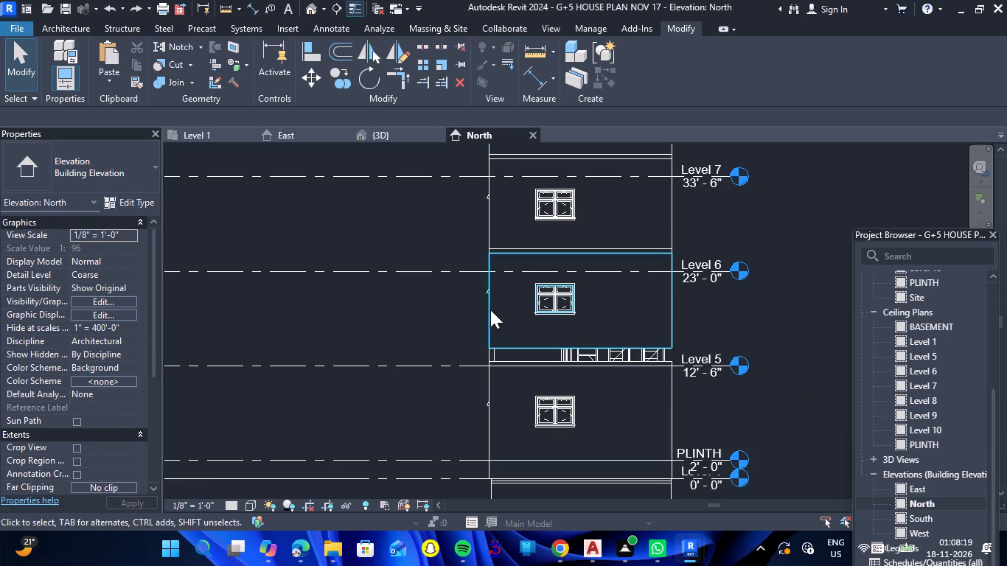
{"action": "left_click_drag", "start_coordinate": [699, 312], "coordinate": [442, 313]}
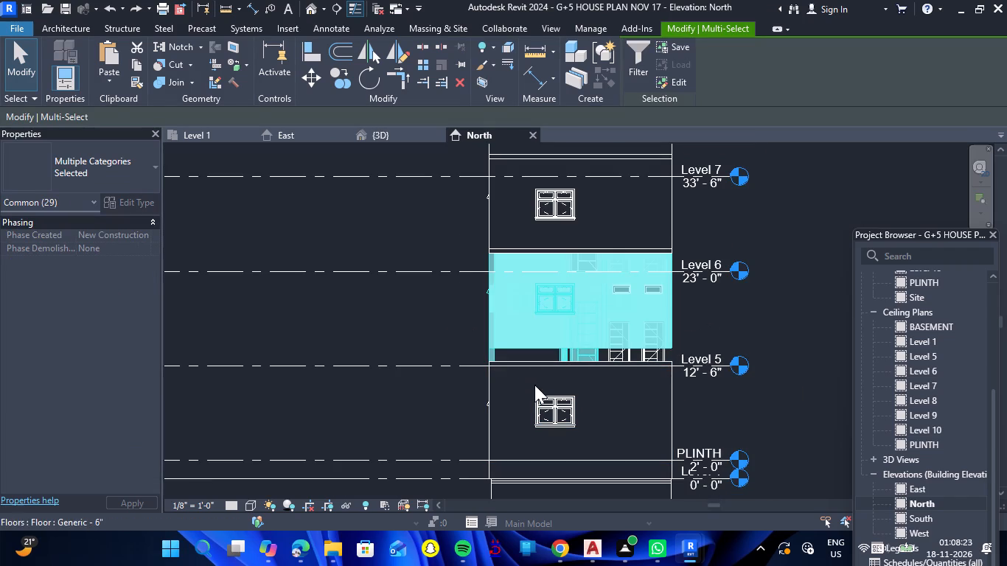
{"action": "scroll", "coordinate": [668, 200], "scroll_direction": "down", "scroll_amount": 3}
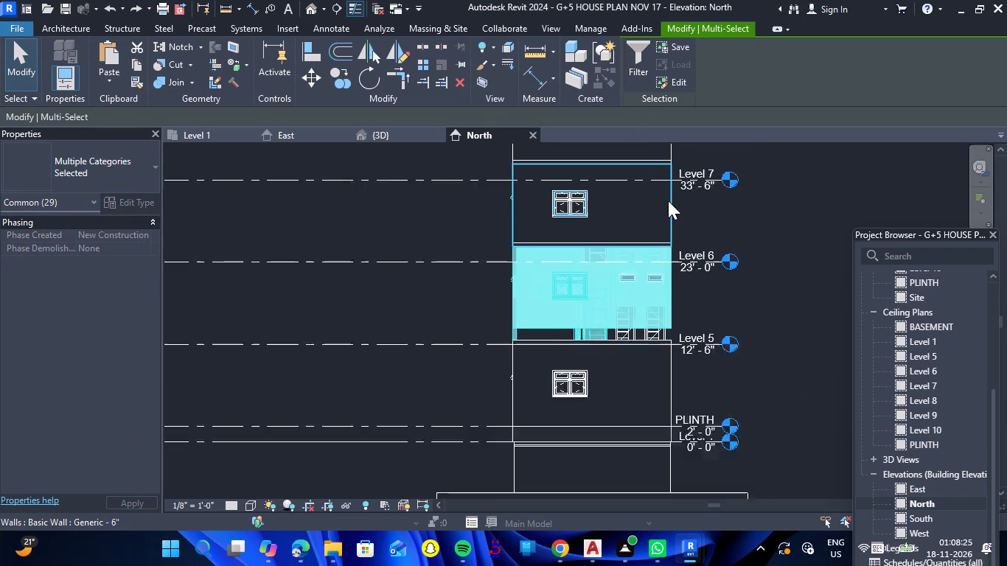
{"action": "scroll", "coordinate": [690, 254], "scroll_direction": "down", "scroll_amount": 4}
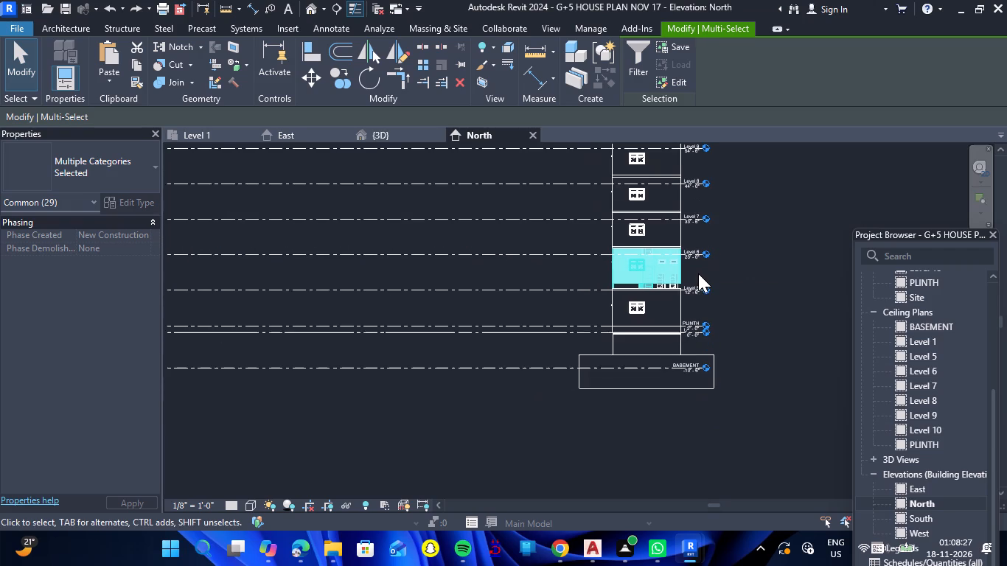
{"action": "scroll", "coordinate": [698, 273], "scroll_direction": "down", "scroll_amount": 2}
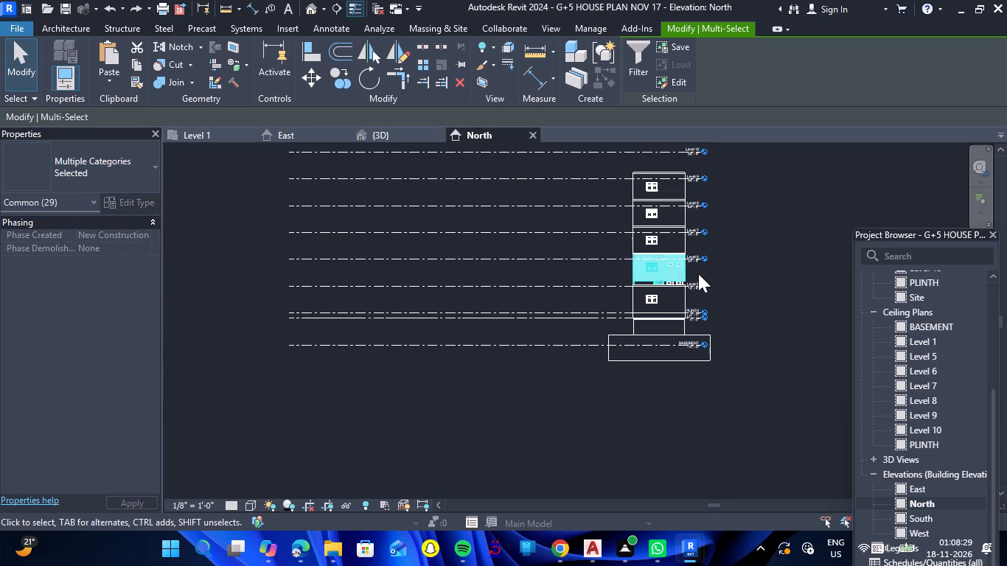
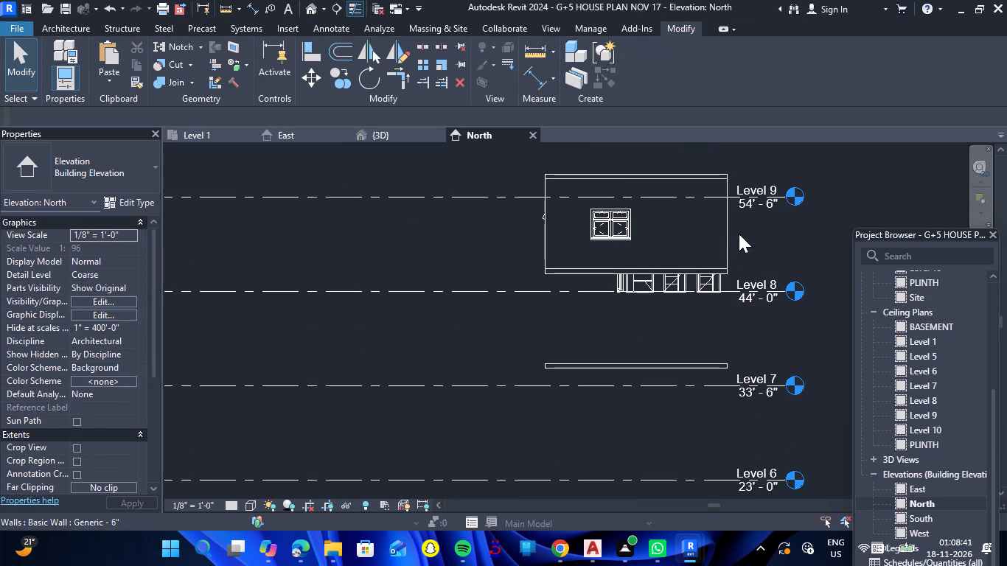
Delete the pasted storey between Level 8 and Level 9 and the three leftover floor slabs just above Levels 7, 8 and 9.
{"action": "left_click_drag", "start_coordinate": [739, 234], "coordinate": [498, 255]}
{"action": "key", "text": "Delete"}
{"action": "left_click", "coordinate": [630, 269]}
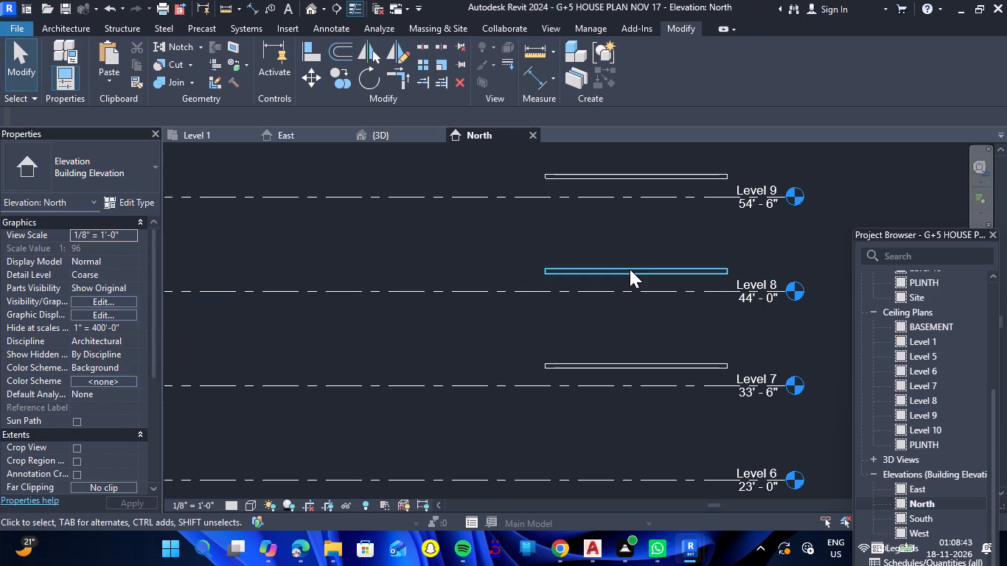
{"action": "left_click", "coordinate": [667, 360], "text": "ctrl"}
{"action": "left_click", "coordinate": [680, 169], "text": "ctrl"}
{"action": "key", "text": "Delete"}
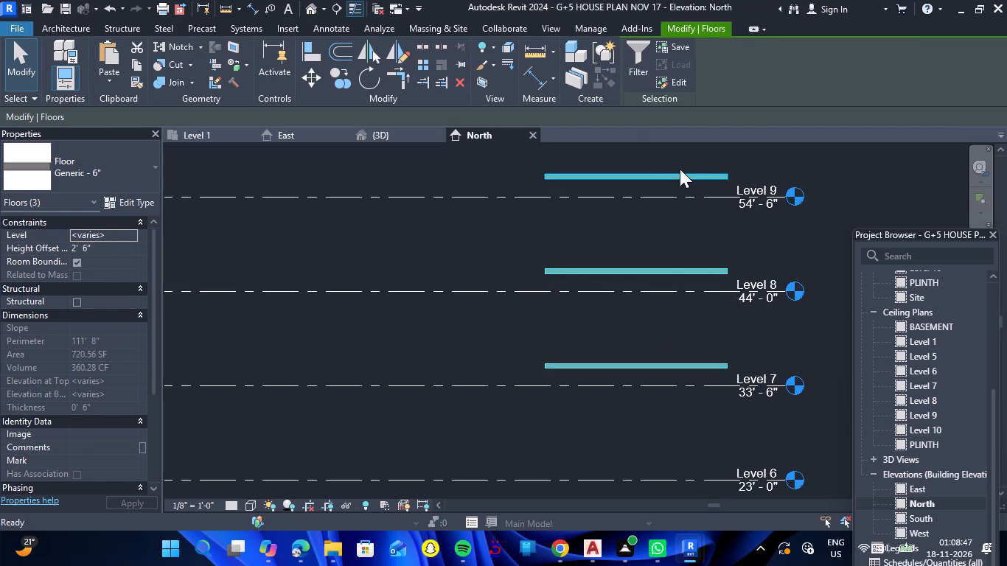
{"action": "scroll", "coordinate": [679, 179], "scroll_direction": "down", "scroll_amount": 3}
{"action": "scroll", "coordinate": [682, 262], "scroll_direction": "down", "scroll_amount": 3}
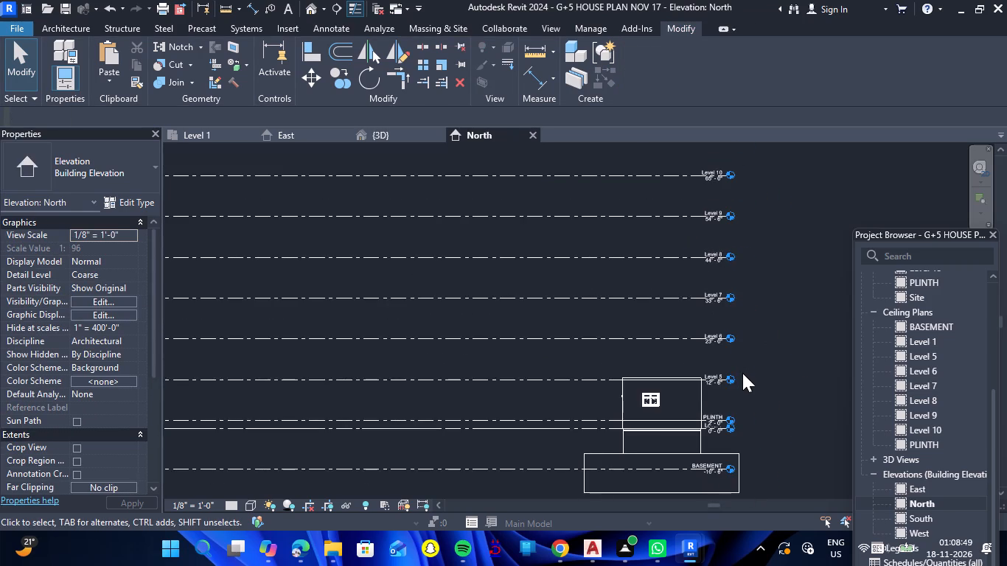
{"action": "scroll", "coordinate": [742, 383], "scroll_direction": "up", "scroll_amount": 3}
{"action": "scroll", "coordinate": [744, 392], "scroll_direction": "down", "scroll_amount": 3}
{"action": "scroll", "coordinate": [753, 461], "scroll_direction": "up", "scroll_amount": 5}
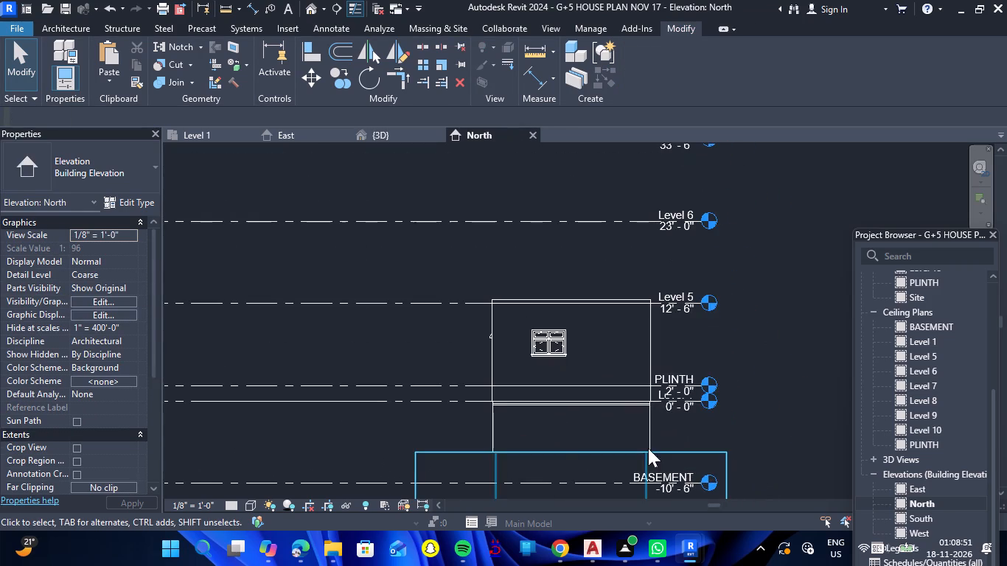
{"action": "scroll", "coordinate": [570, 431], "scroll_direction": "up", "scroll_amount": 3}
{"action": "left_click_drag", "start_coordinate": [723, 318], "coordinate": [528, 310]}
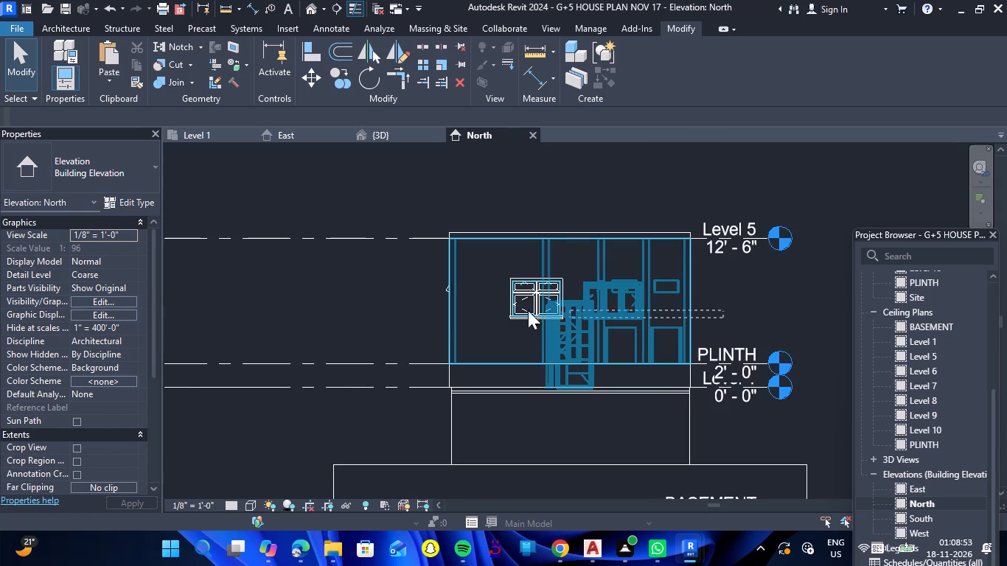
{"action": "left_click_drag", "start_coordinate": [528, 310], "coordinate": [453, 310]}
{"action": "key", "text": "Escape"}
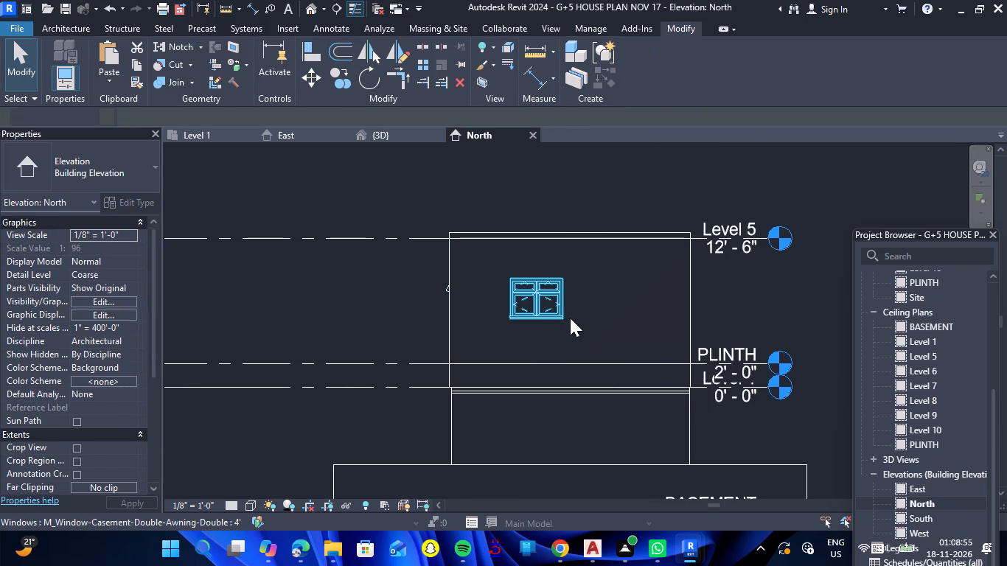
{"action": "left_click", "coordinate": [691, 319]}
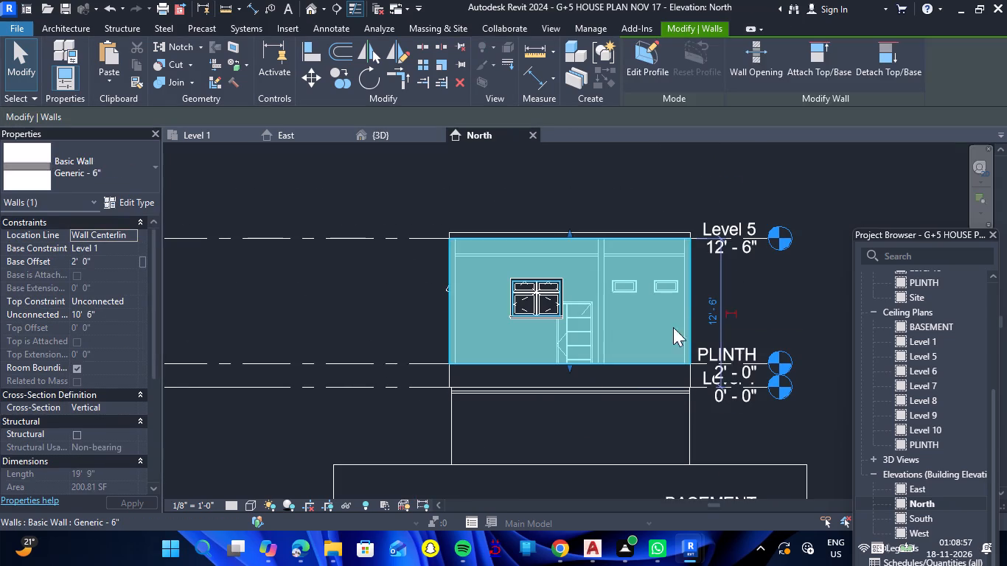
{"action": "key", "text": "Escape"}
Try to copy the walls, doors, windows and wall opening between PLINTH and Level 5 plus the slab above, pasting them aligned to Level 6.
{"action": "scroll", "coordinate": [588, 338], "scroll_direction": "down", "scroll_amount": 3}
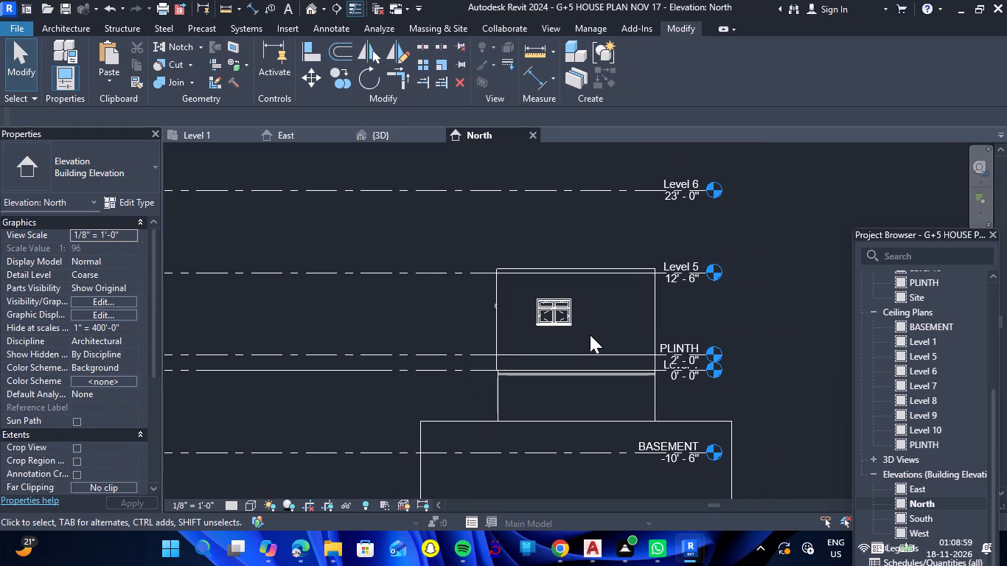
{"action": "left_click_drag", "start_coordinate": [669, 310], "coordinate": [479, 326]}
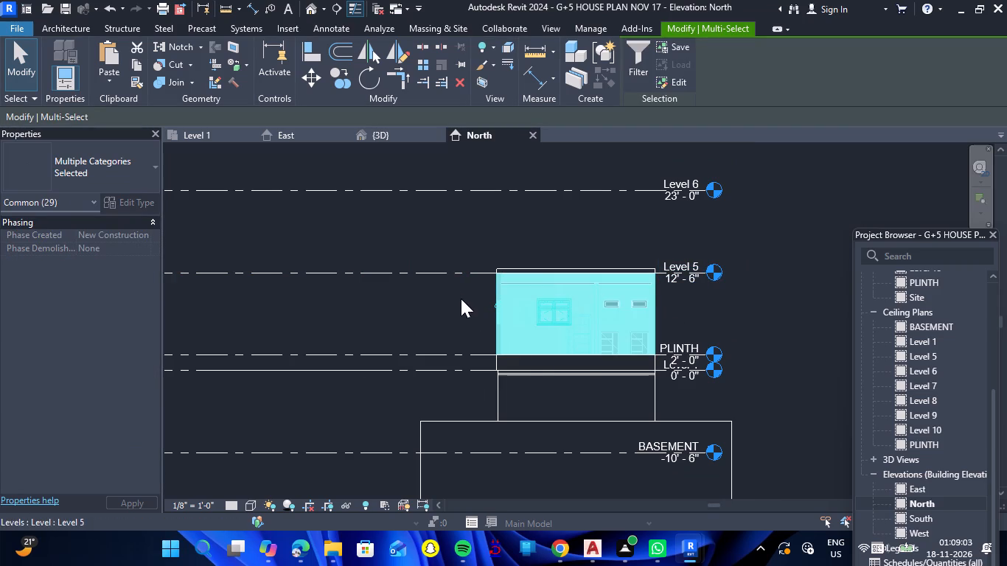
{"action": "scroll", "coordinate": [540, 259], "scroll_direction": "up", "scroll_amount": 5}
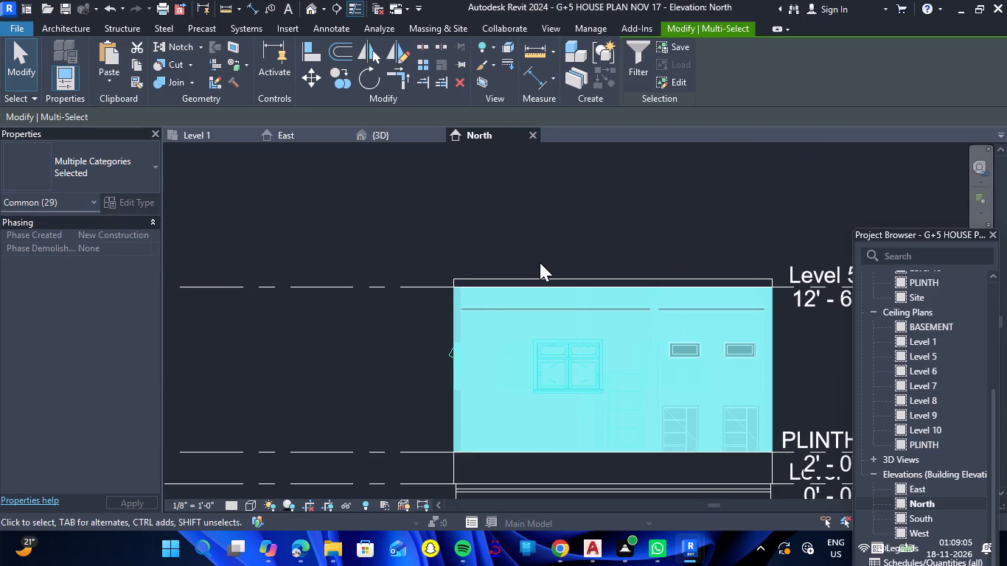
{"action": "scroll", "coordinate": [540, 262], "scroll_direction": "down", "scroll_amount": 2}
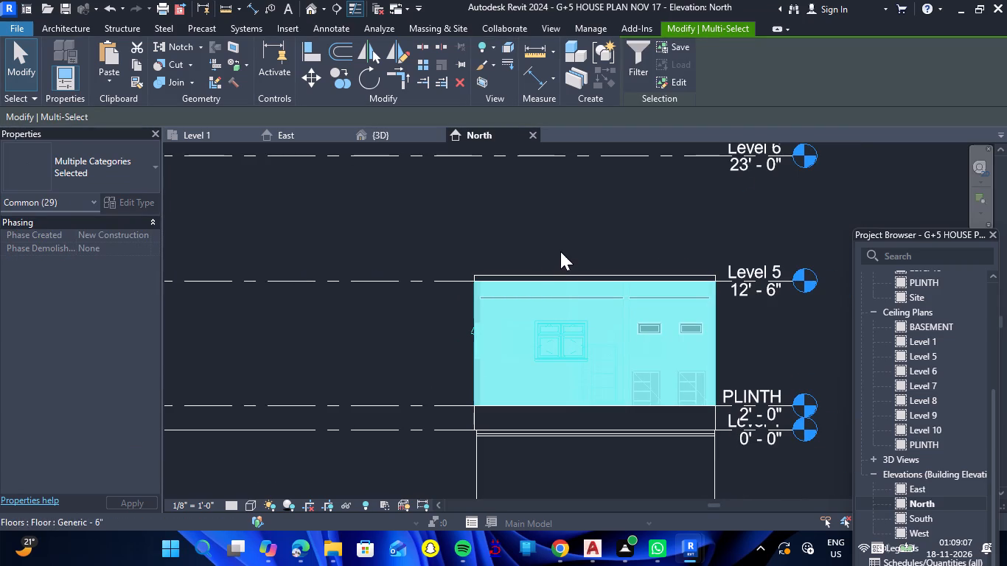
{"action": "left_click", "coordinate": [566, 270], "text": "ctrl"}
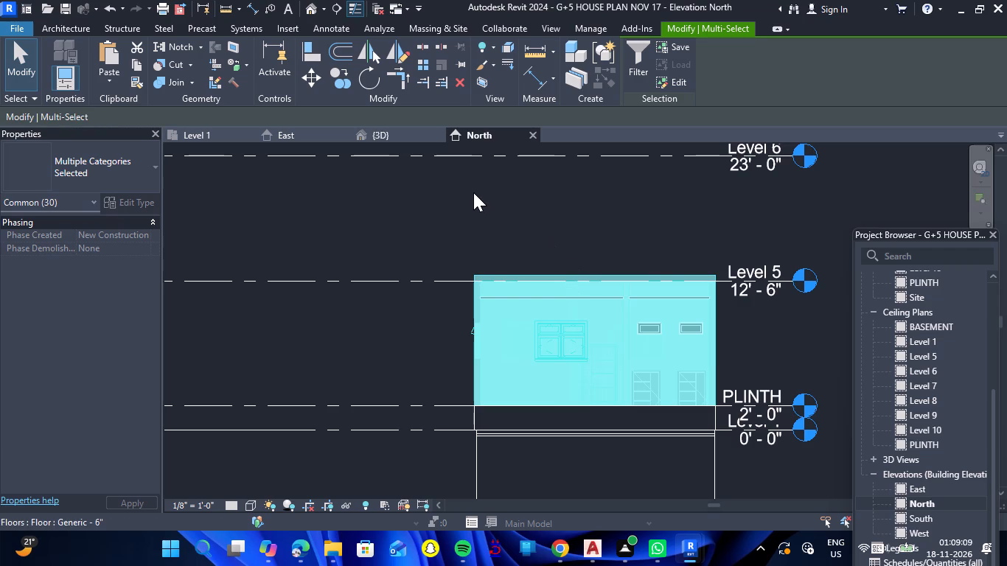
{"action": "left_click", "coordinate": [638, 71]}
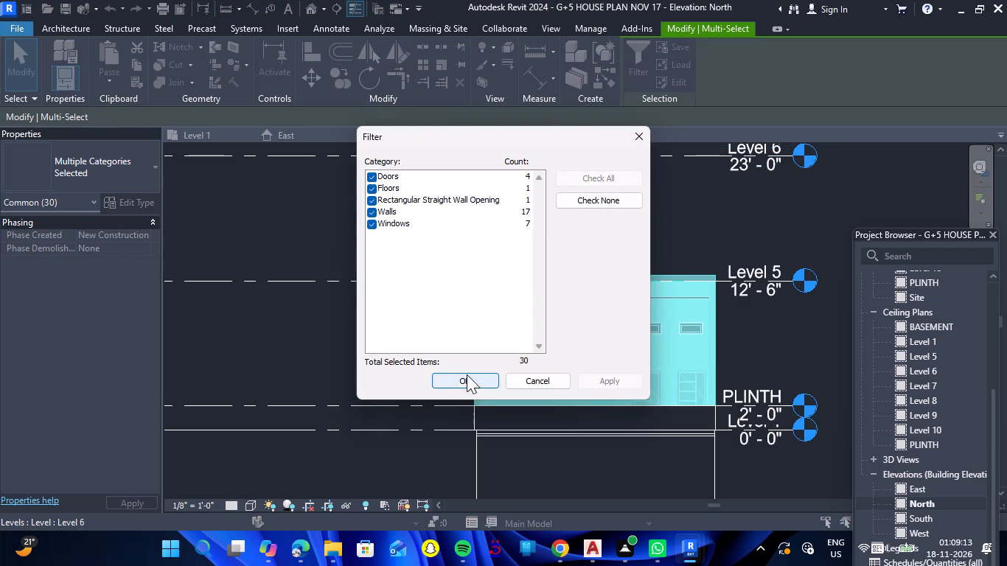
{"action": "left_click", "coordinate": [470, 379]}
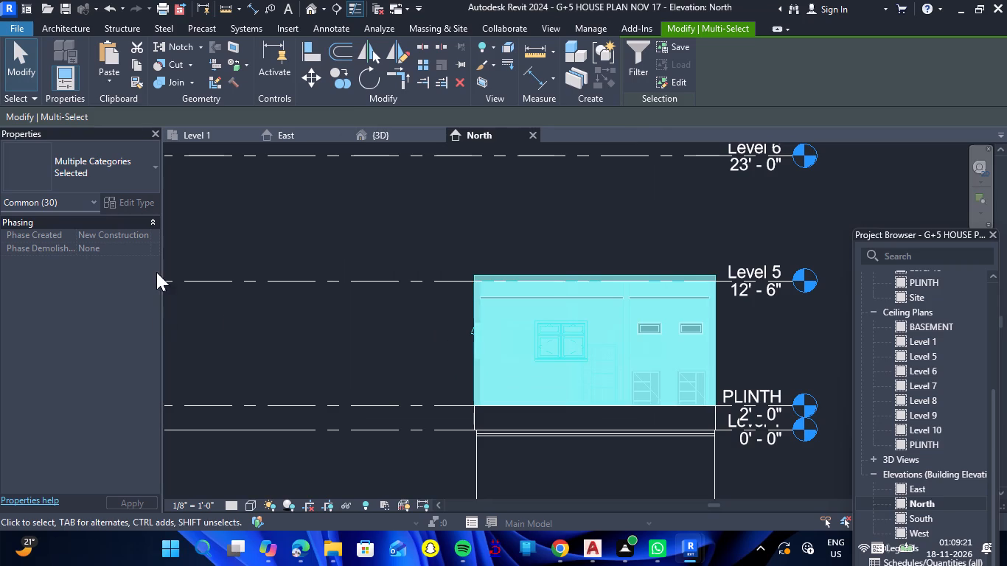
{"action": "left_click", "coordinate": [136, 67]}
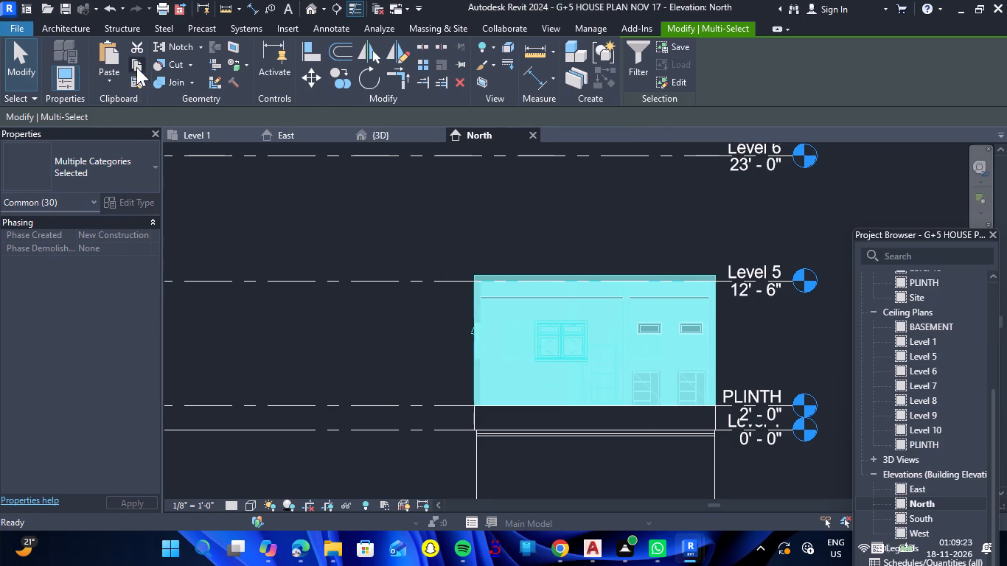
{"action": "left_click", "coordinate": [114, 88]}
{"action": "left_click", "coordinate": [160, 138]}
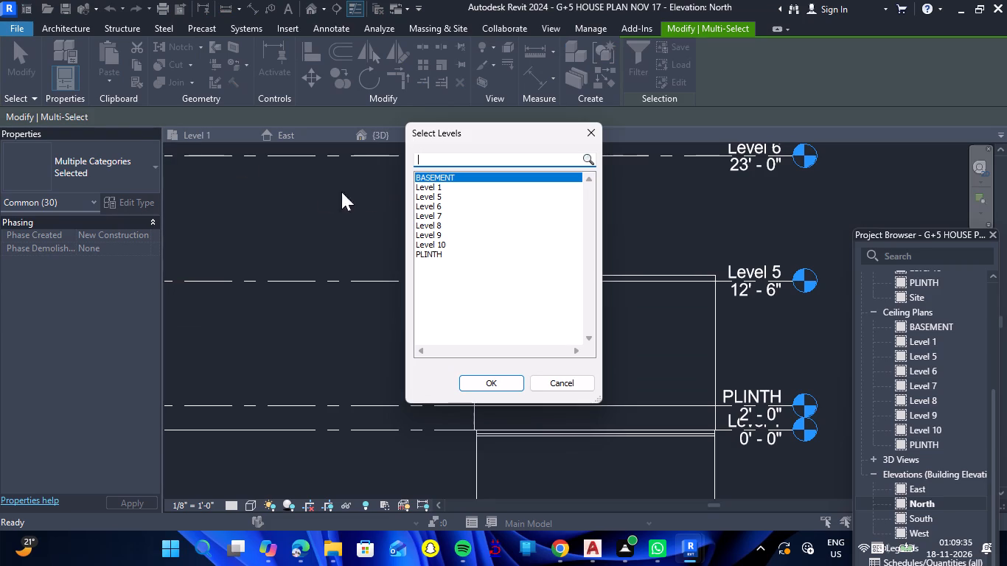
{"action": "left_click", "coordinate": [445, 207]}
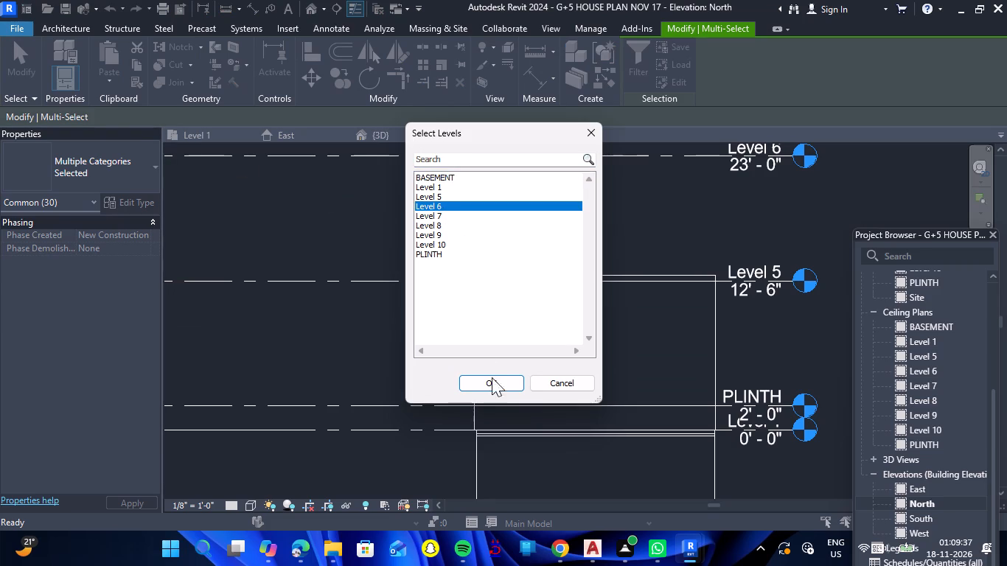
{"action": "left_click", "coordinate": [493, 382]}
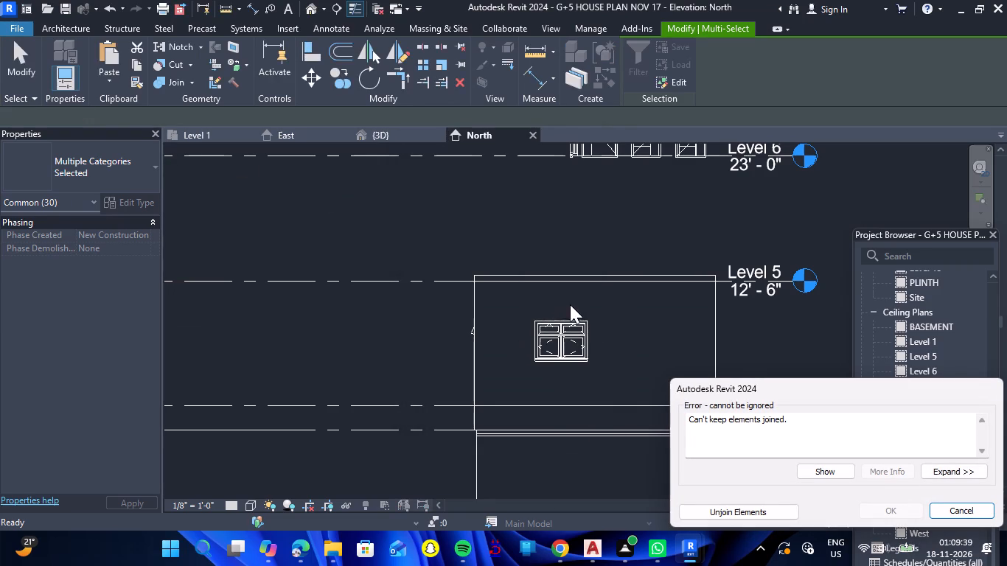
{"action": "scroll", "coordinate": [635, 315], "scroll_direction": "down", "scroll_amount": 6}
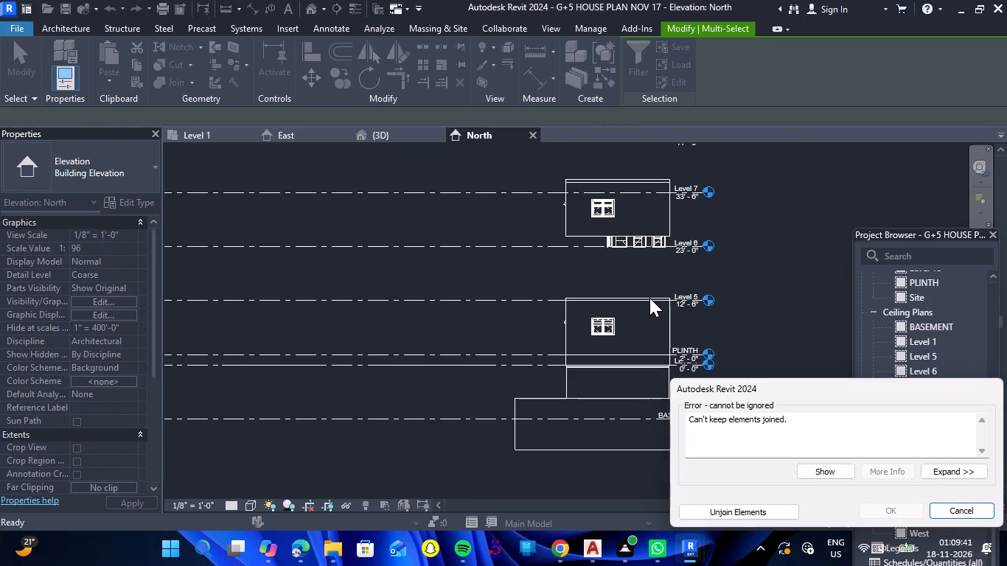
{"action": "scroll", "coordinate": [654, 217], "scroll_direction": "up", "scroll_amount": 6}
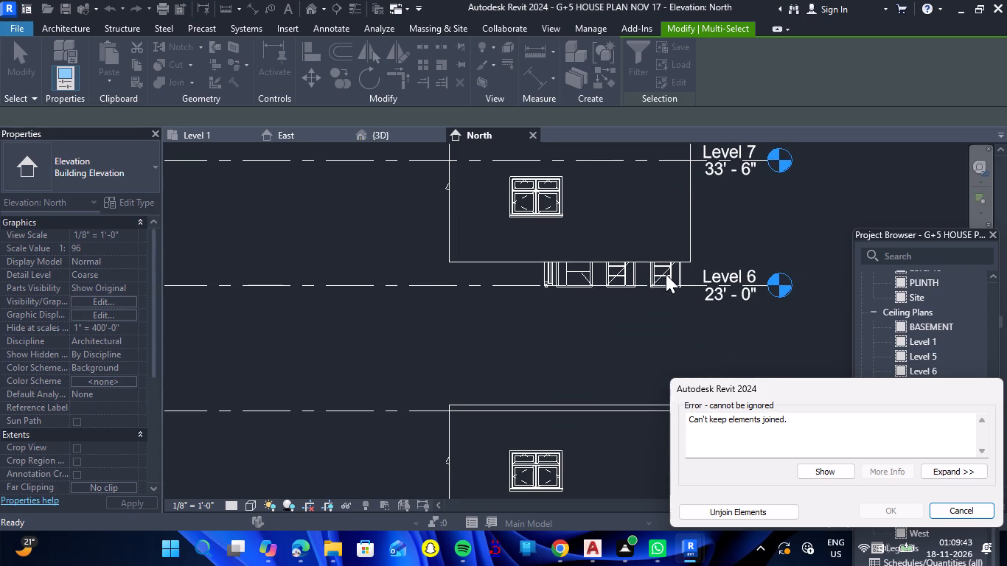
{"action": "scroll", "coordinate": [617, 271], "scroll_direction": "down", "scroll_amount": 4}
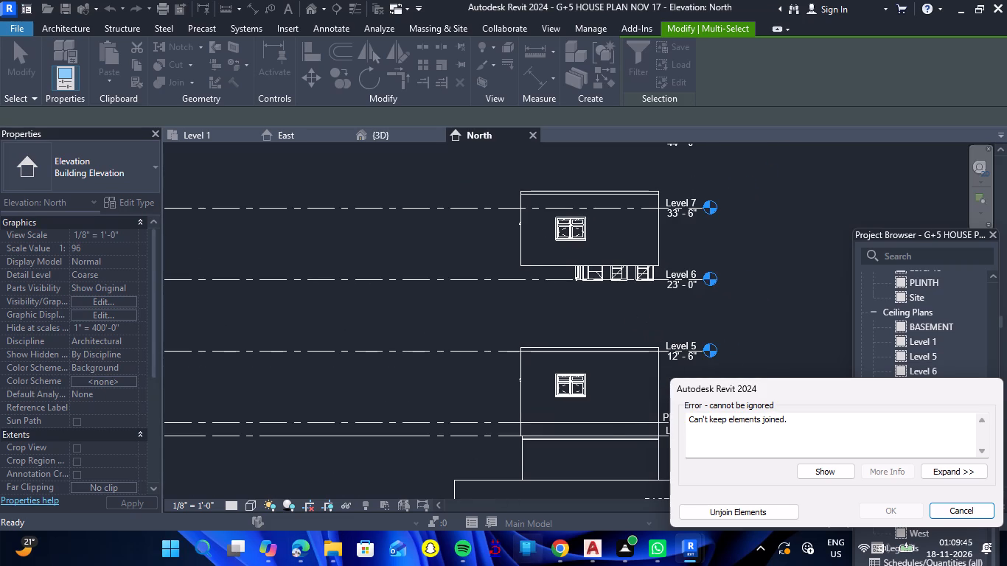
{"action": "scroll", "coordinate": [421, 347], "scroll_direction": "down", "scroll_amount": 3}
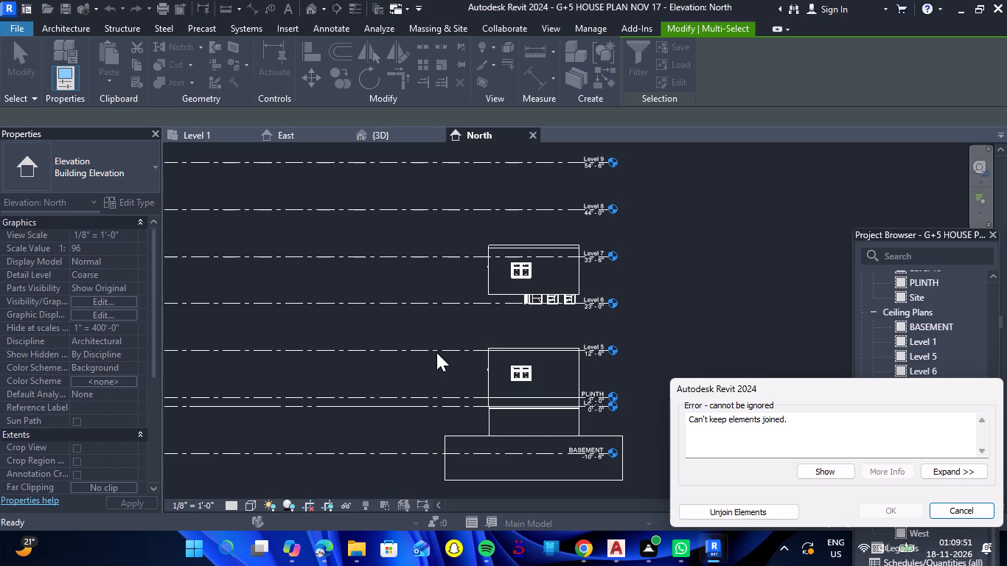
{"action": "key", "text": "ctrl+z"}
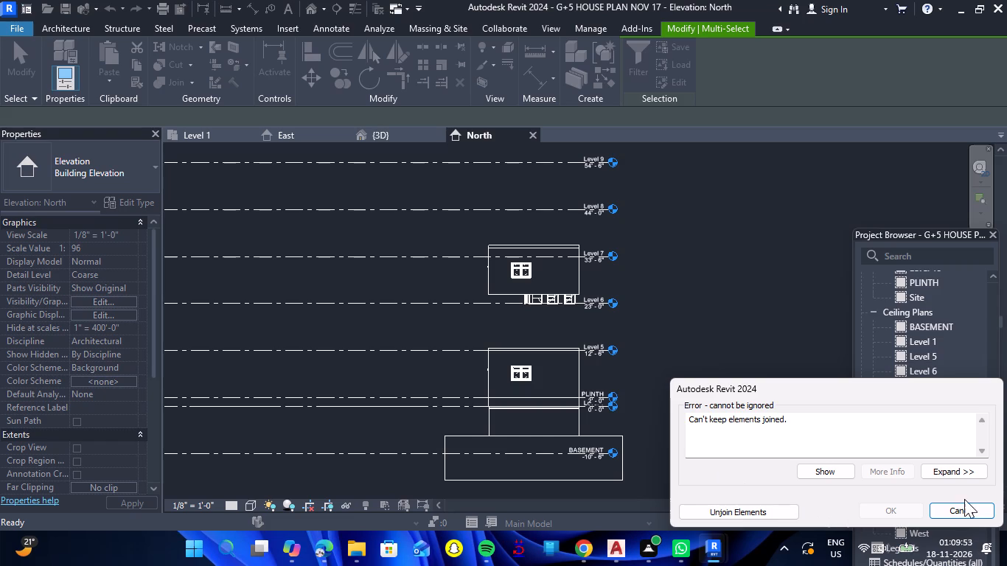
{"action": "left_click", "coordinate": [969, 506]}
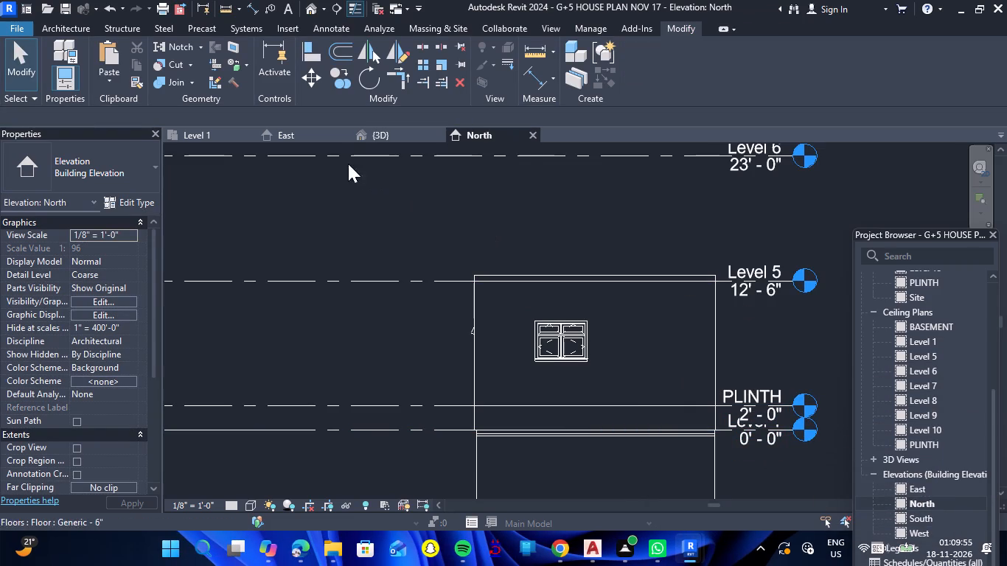
Show the storey between PLINTH and Level 5 in the 3D view.
{"action": "left_click", "coordinate": [374, 133]}
{"action": "scroll", "coordinate": [518, 310], "scroll_direction": "down", "scroll_amount": 3}
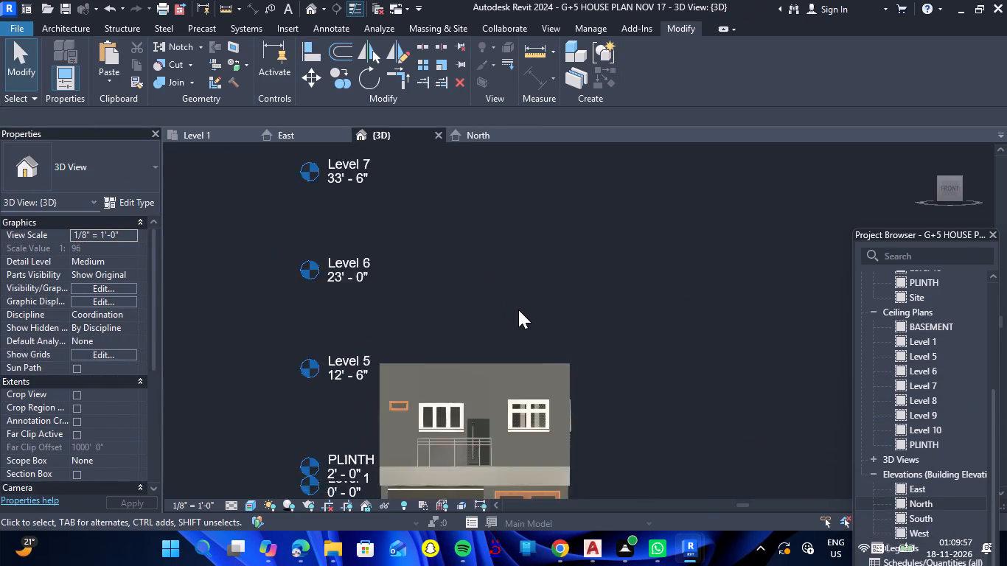
{"action": "scroll", "coordinate": [518, 310], "scroll_direction": "down", "scroll_amount": 3}
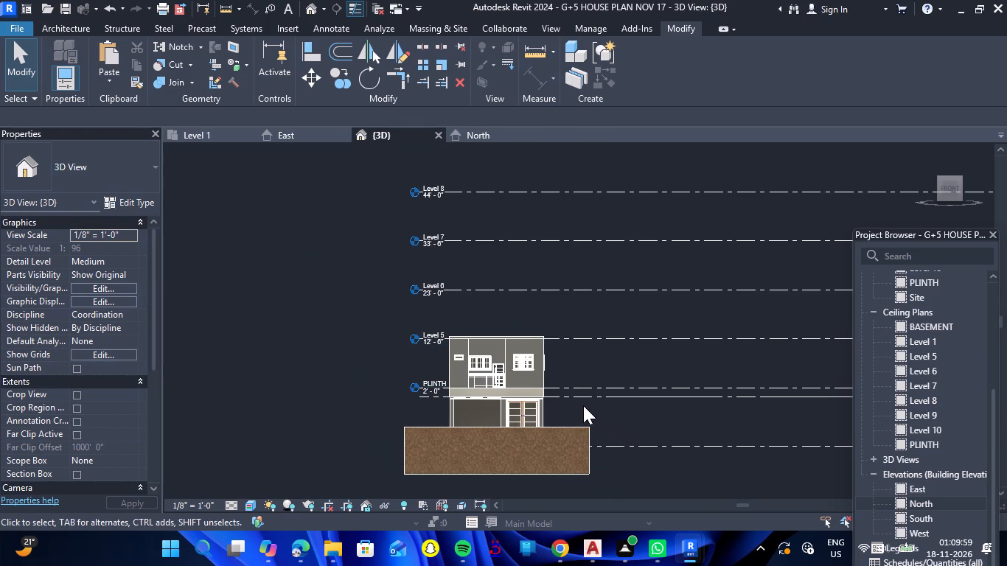
{"action": "scroll", "coordinate": [565, 383], "scroll_direction": "up", "scroll_amount": 5}
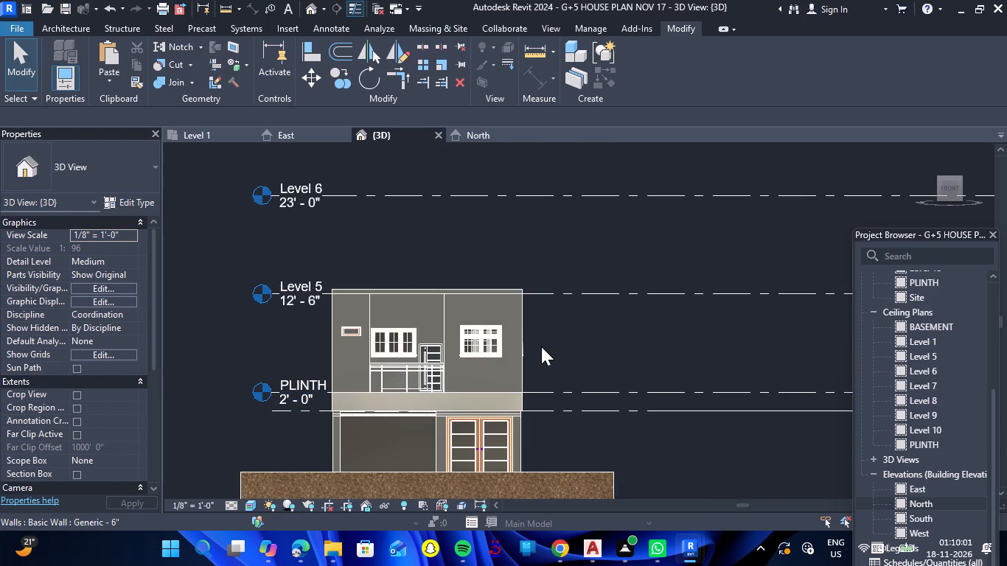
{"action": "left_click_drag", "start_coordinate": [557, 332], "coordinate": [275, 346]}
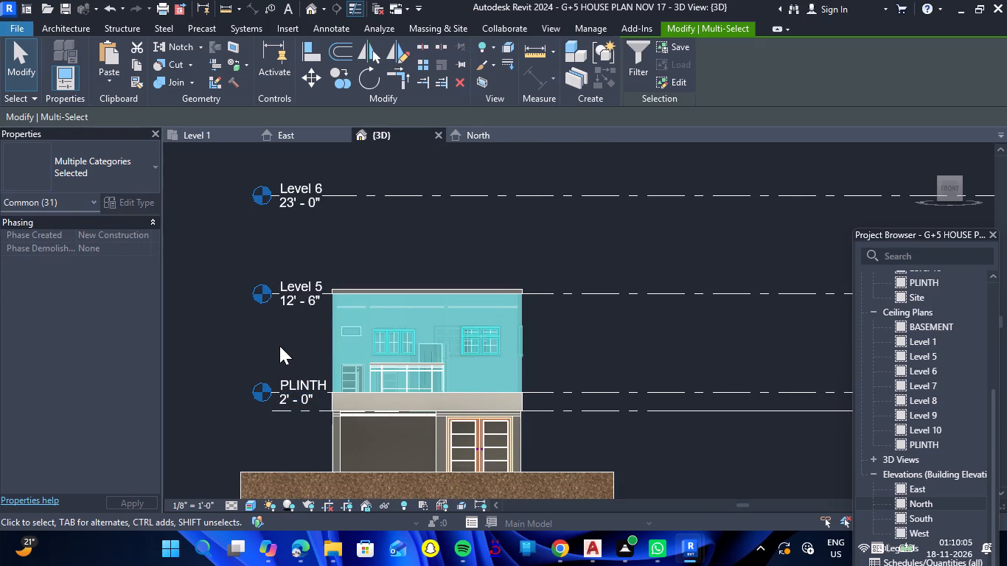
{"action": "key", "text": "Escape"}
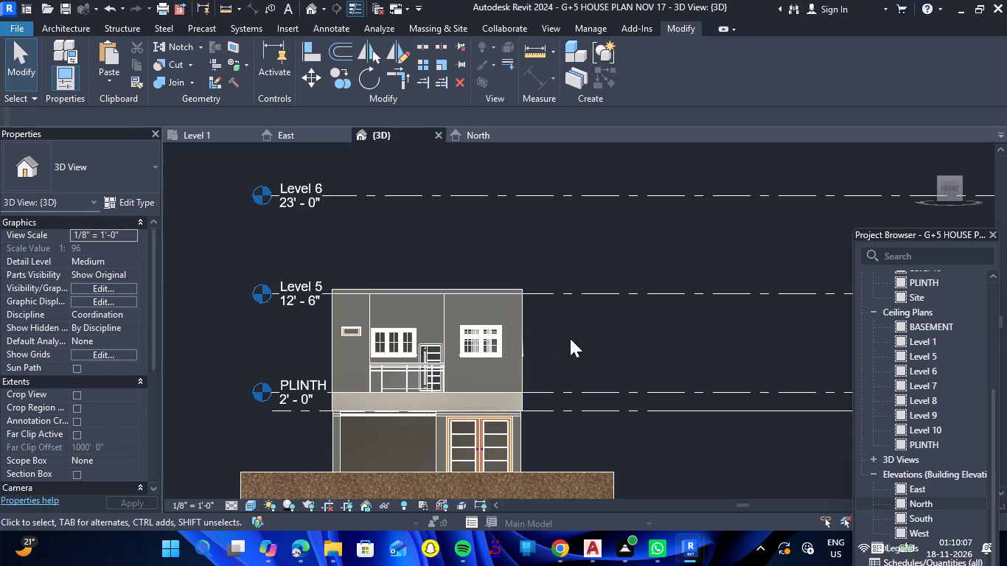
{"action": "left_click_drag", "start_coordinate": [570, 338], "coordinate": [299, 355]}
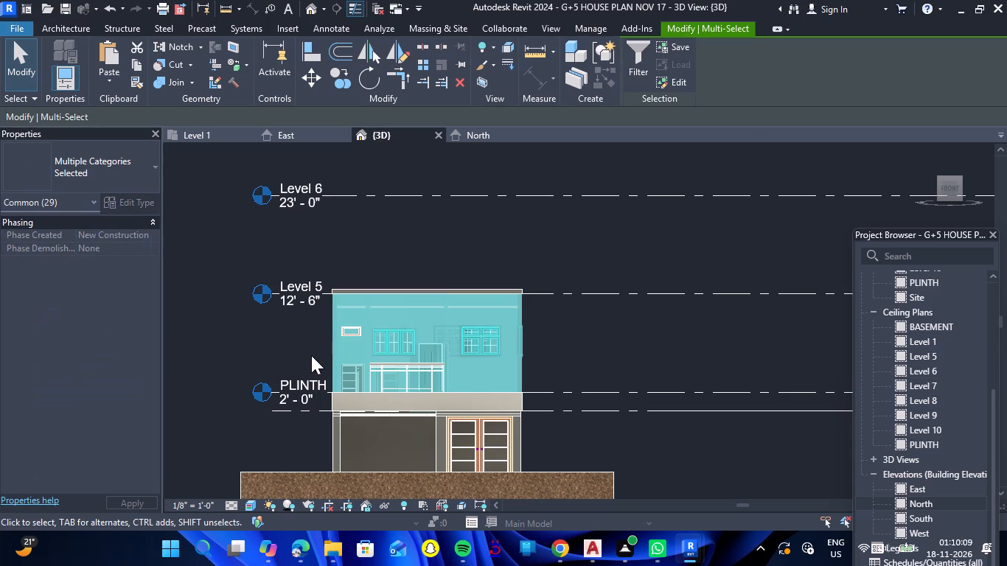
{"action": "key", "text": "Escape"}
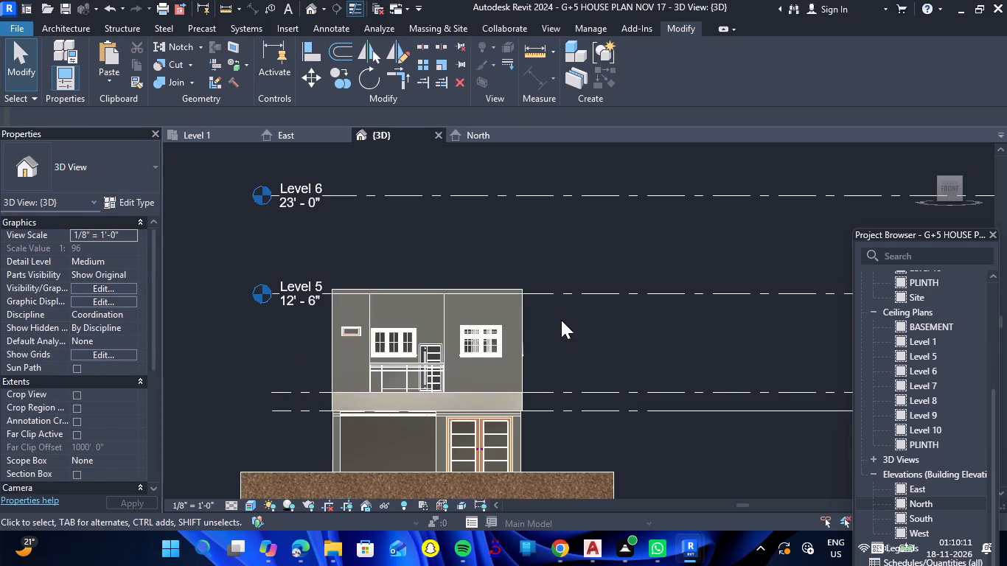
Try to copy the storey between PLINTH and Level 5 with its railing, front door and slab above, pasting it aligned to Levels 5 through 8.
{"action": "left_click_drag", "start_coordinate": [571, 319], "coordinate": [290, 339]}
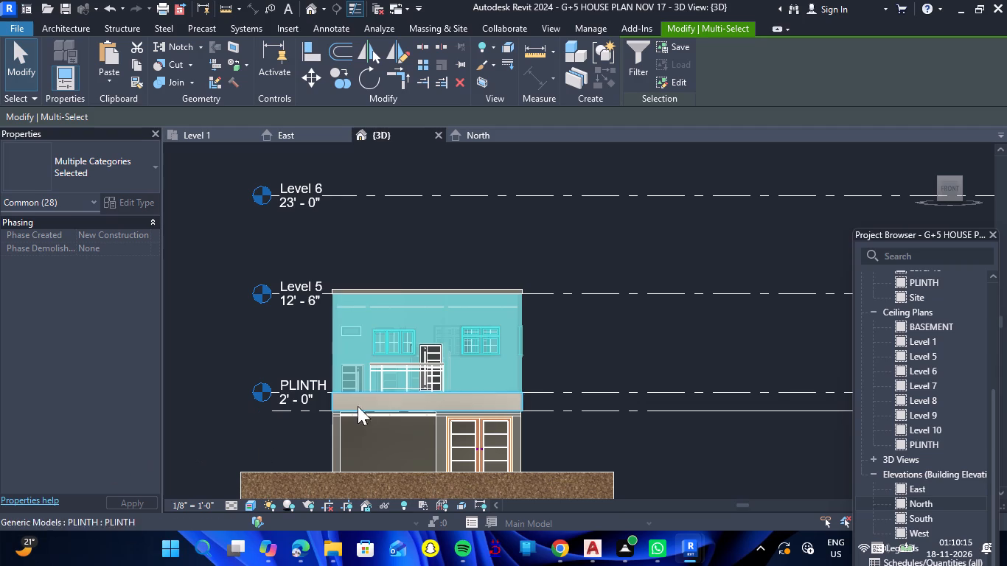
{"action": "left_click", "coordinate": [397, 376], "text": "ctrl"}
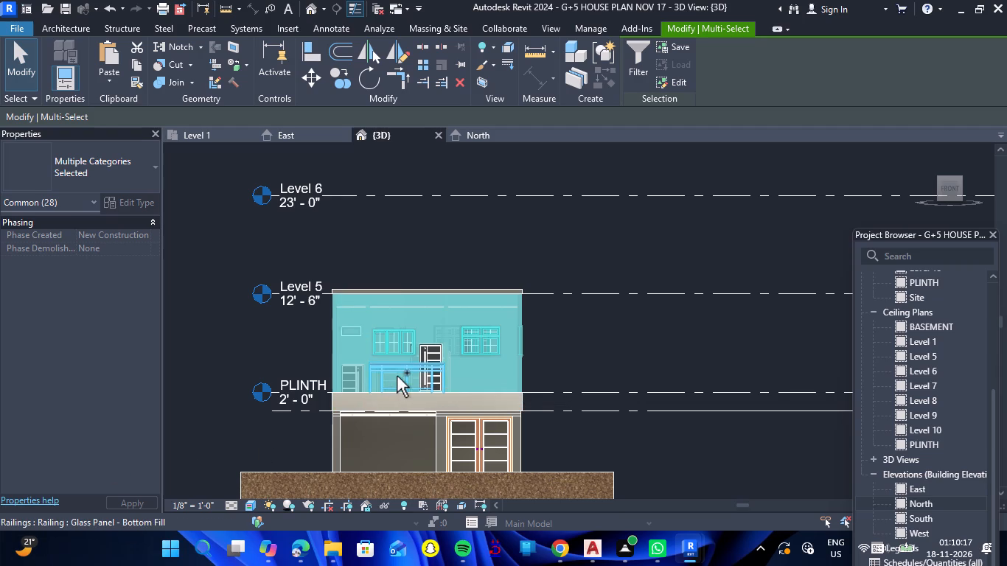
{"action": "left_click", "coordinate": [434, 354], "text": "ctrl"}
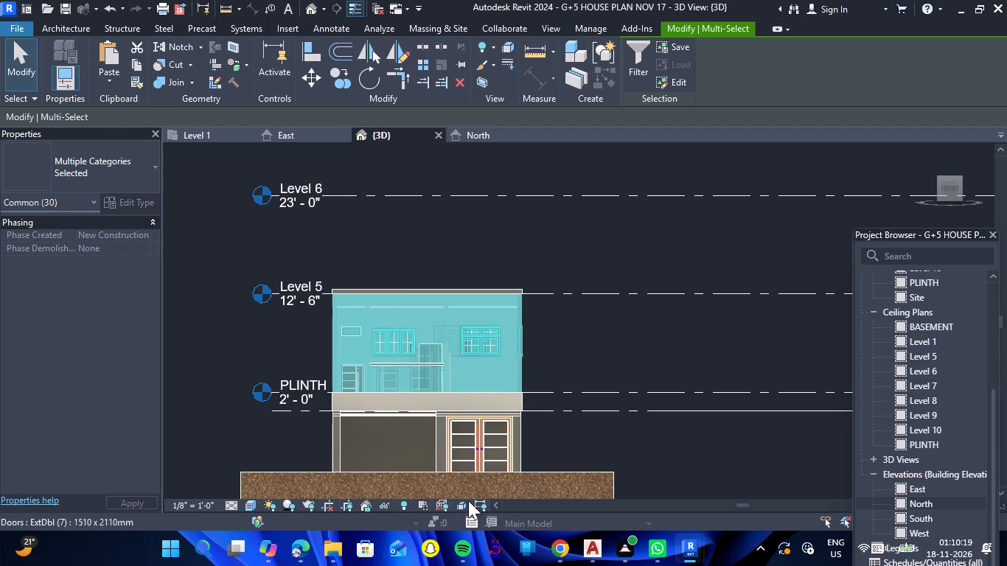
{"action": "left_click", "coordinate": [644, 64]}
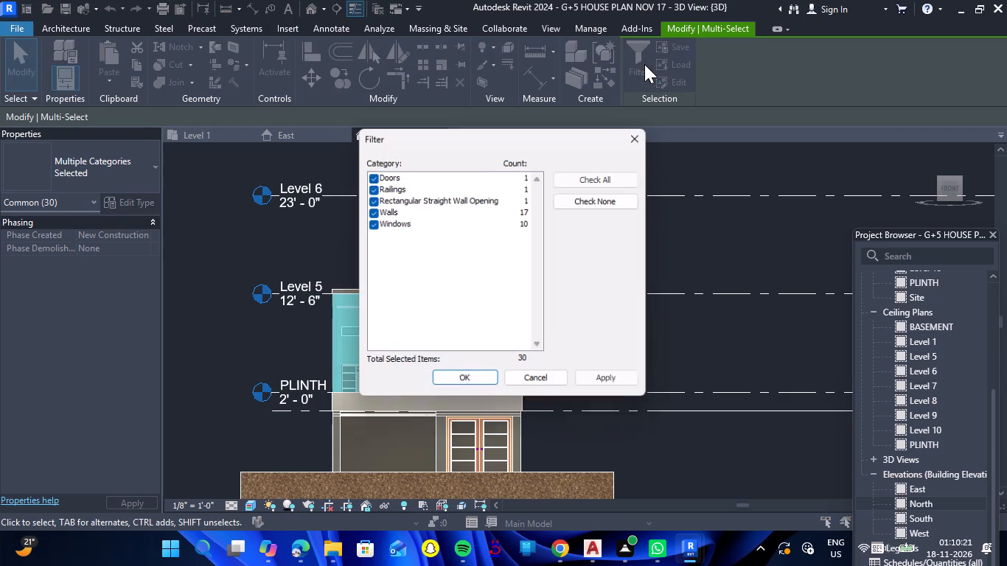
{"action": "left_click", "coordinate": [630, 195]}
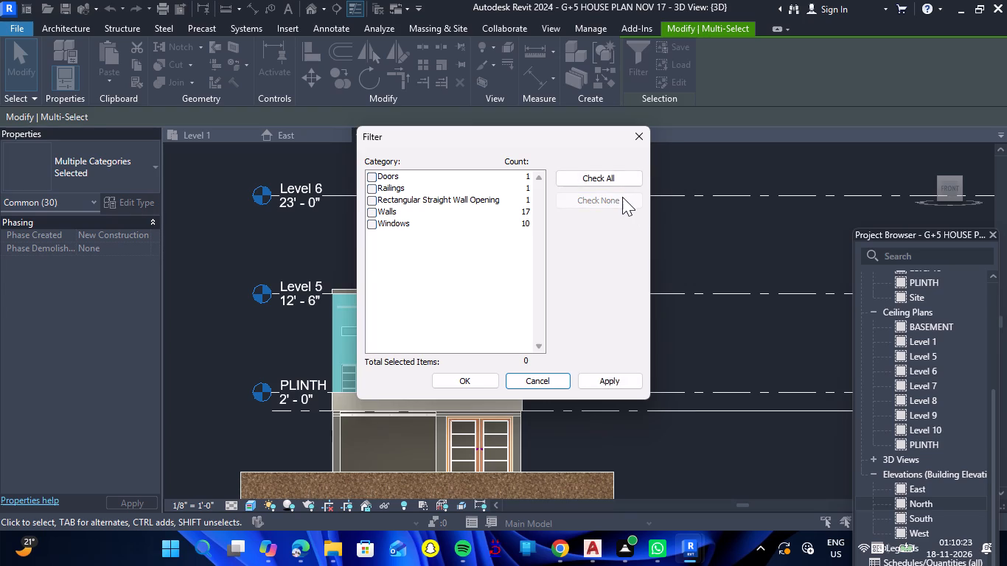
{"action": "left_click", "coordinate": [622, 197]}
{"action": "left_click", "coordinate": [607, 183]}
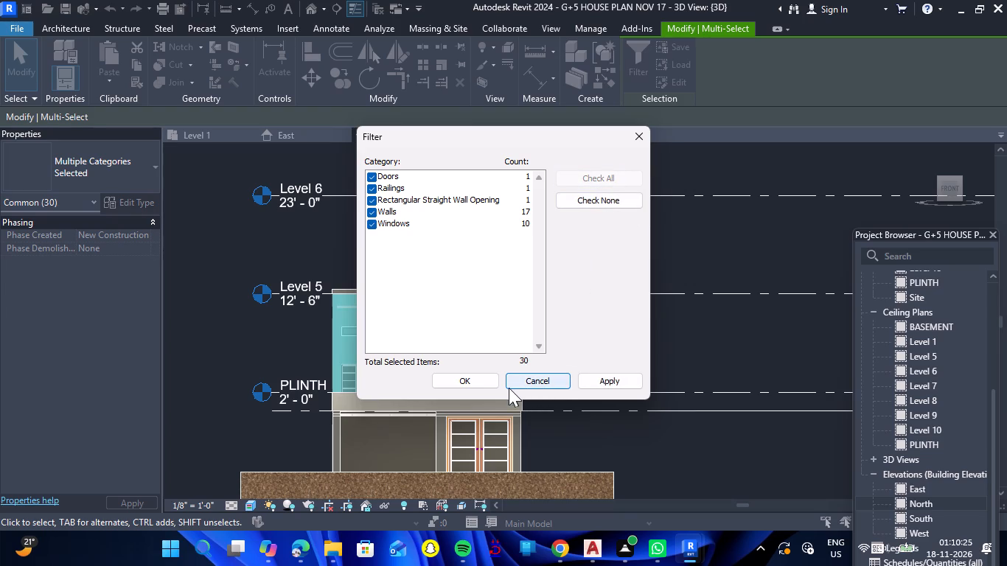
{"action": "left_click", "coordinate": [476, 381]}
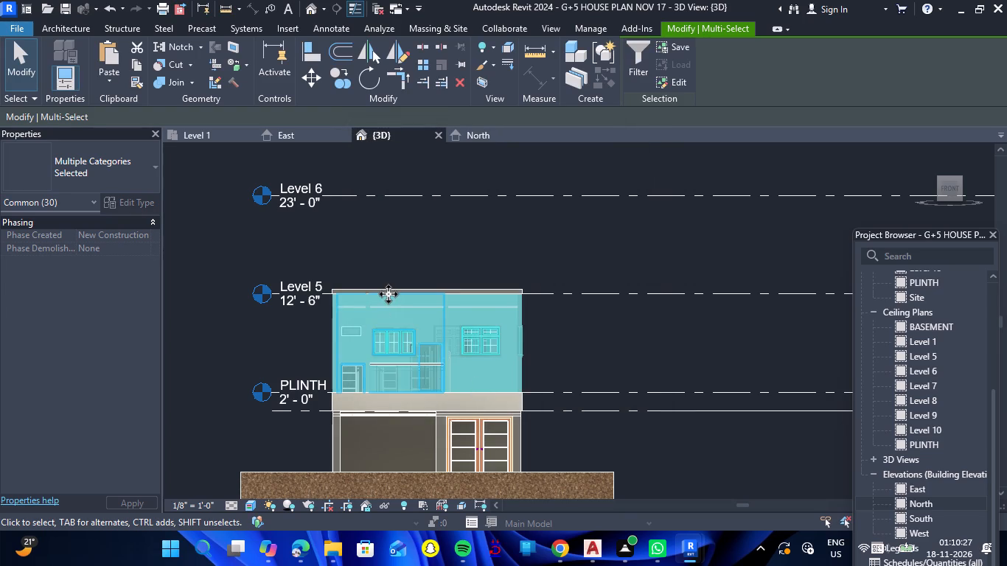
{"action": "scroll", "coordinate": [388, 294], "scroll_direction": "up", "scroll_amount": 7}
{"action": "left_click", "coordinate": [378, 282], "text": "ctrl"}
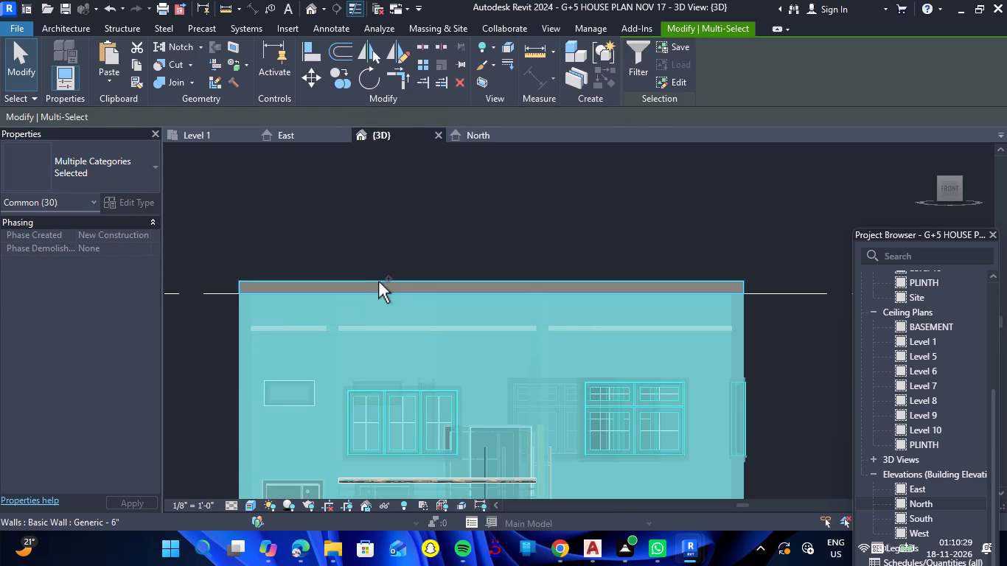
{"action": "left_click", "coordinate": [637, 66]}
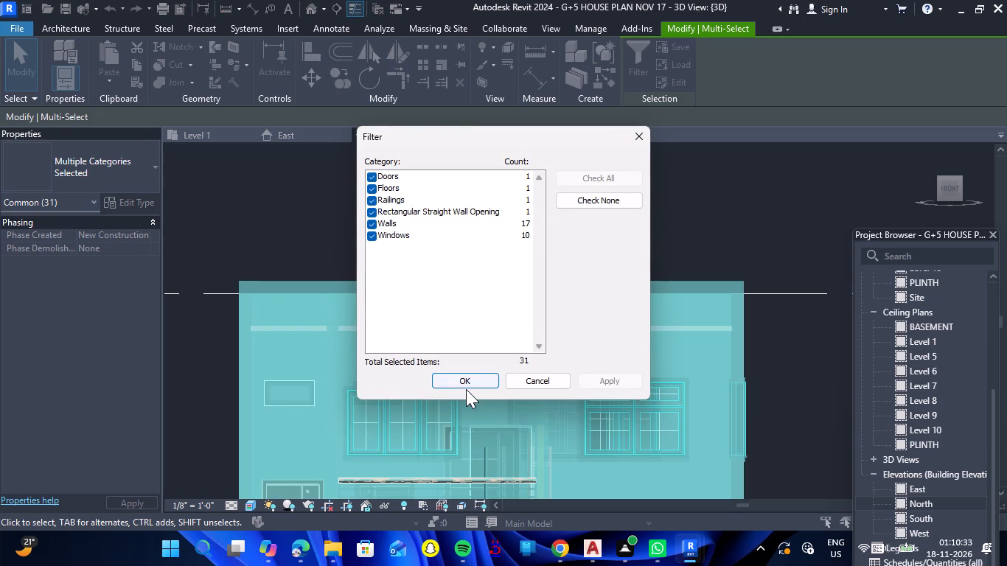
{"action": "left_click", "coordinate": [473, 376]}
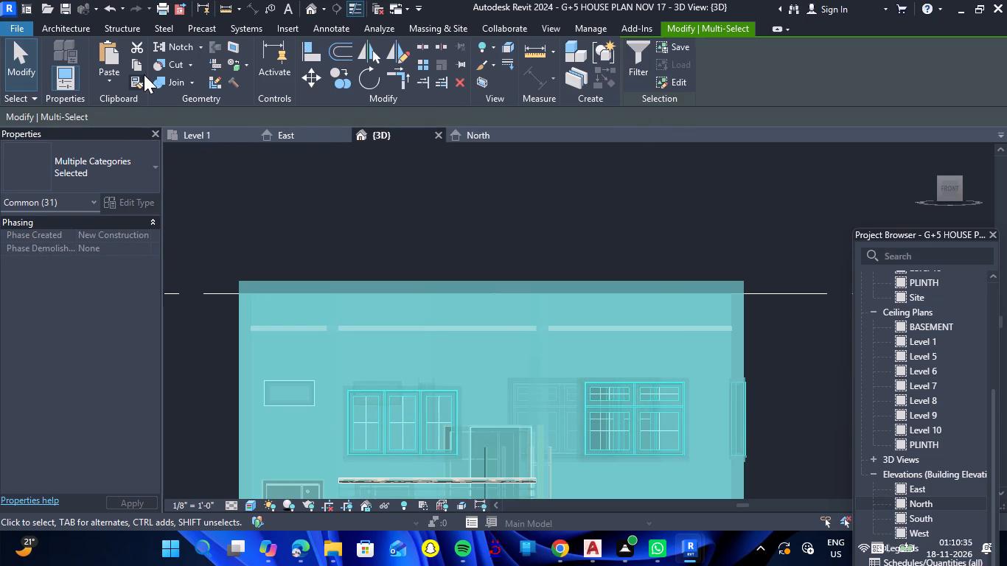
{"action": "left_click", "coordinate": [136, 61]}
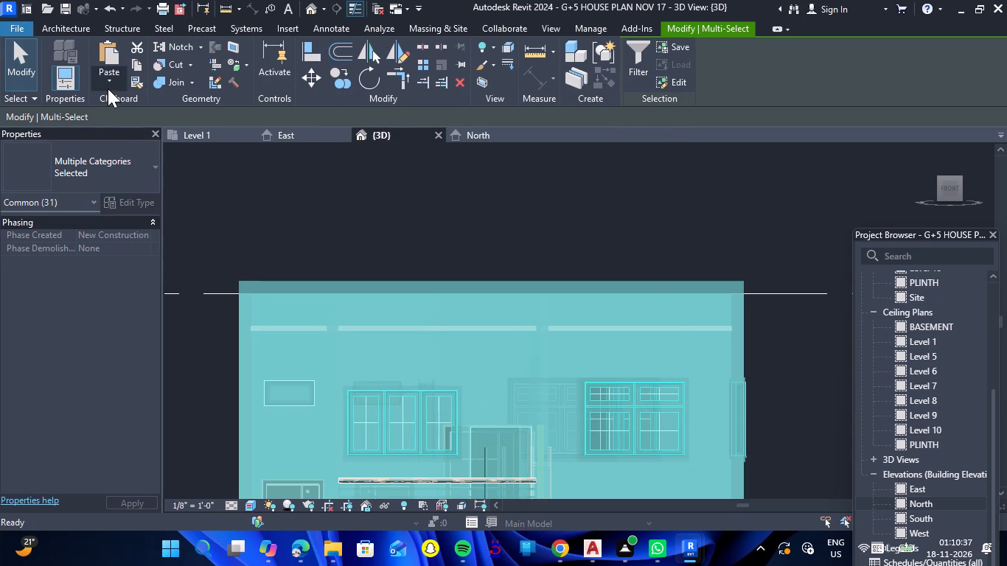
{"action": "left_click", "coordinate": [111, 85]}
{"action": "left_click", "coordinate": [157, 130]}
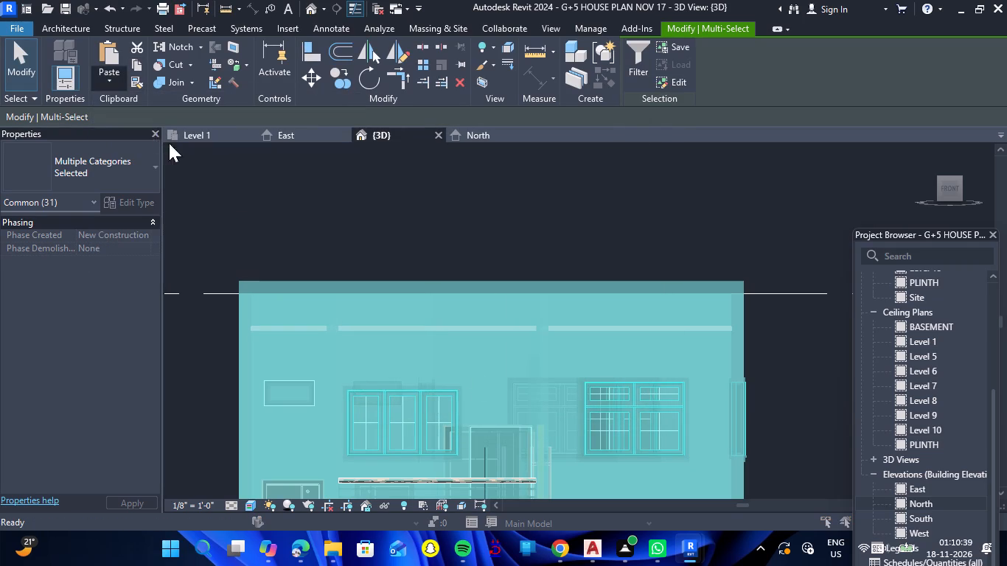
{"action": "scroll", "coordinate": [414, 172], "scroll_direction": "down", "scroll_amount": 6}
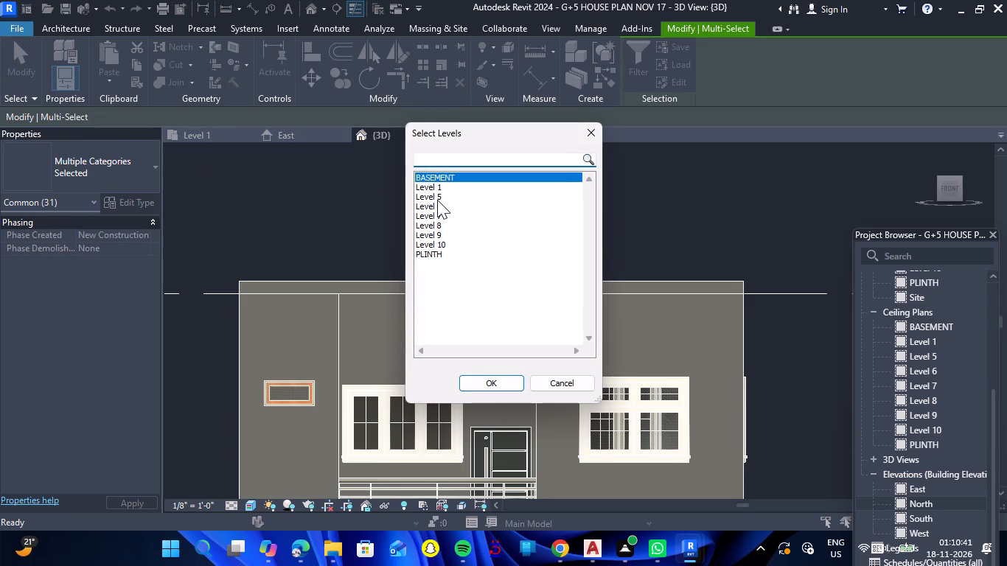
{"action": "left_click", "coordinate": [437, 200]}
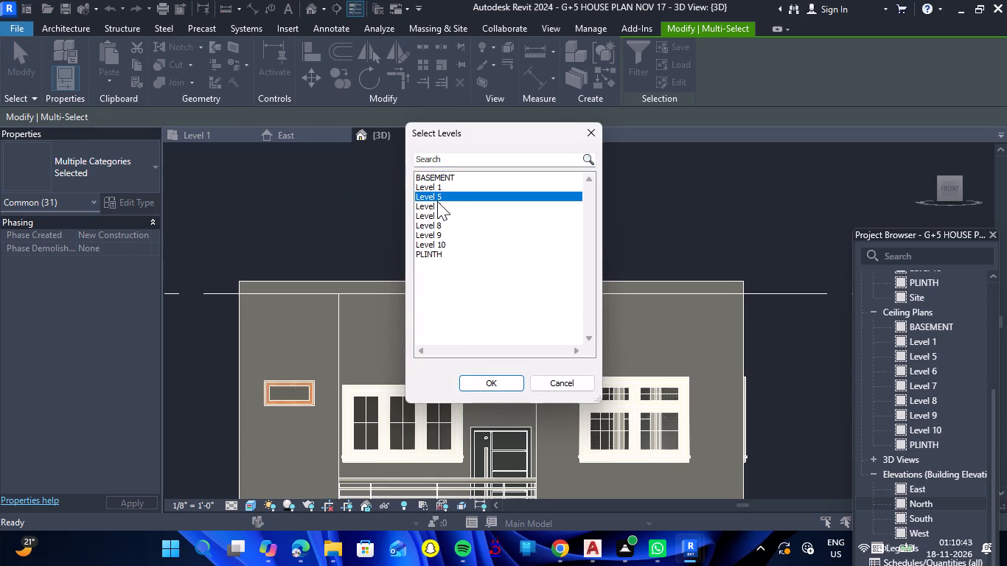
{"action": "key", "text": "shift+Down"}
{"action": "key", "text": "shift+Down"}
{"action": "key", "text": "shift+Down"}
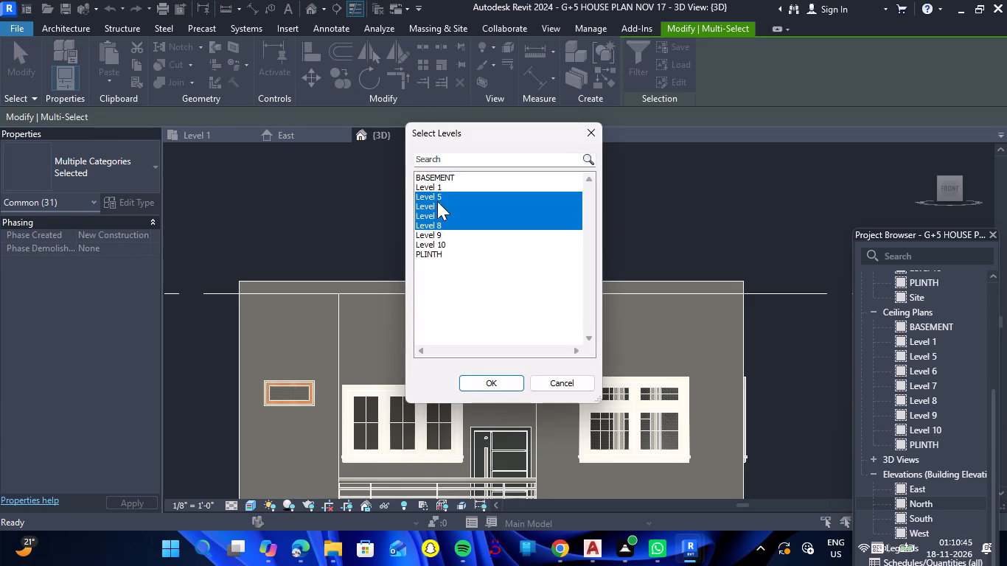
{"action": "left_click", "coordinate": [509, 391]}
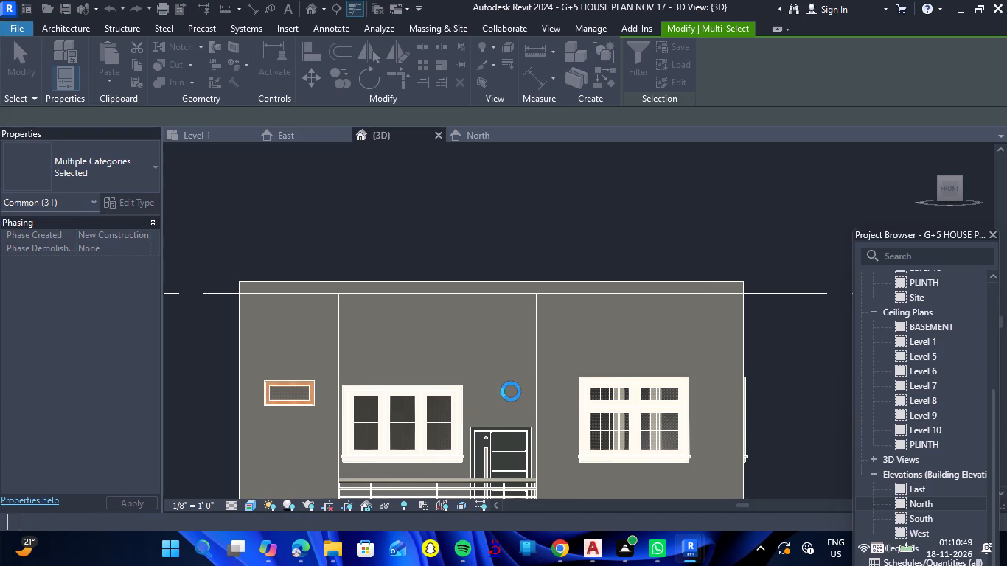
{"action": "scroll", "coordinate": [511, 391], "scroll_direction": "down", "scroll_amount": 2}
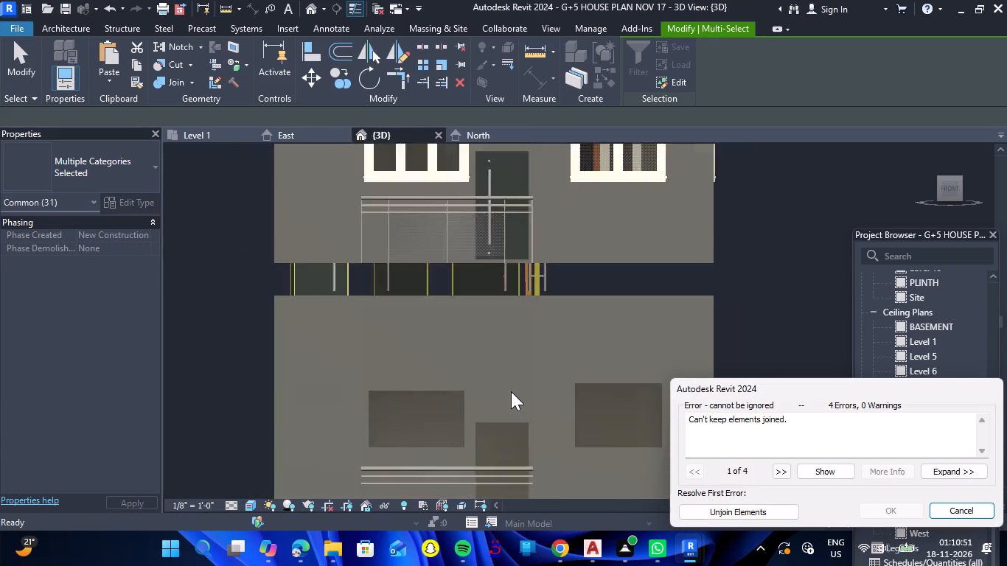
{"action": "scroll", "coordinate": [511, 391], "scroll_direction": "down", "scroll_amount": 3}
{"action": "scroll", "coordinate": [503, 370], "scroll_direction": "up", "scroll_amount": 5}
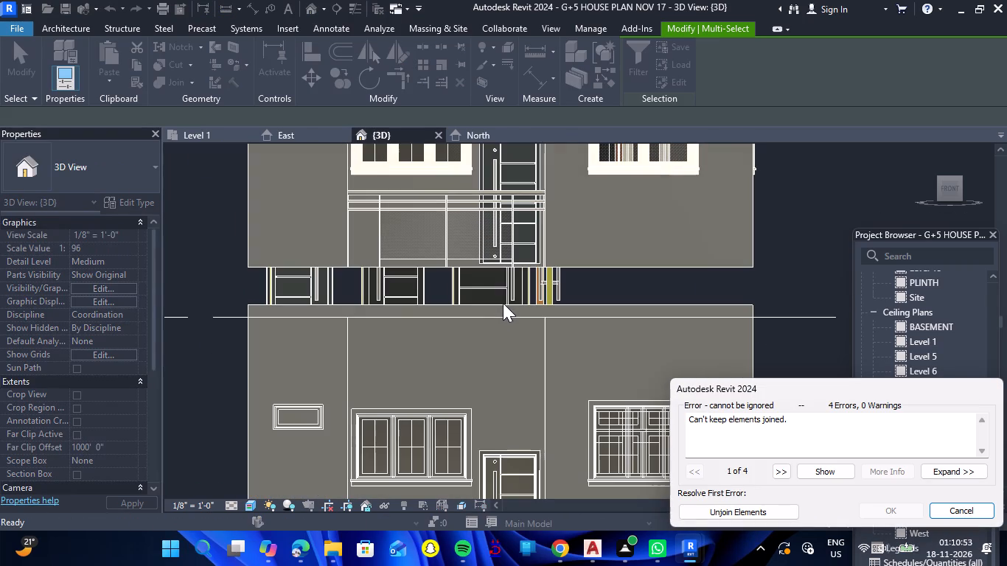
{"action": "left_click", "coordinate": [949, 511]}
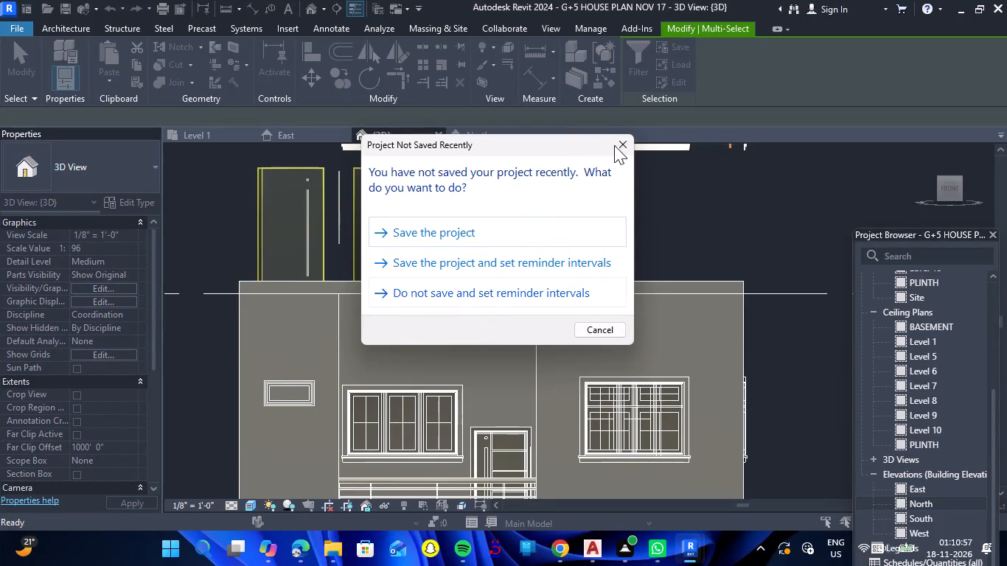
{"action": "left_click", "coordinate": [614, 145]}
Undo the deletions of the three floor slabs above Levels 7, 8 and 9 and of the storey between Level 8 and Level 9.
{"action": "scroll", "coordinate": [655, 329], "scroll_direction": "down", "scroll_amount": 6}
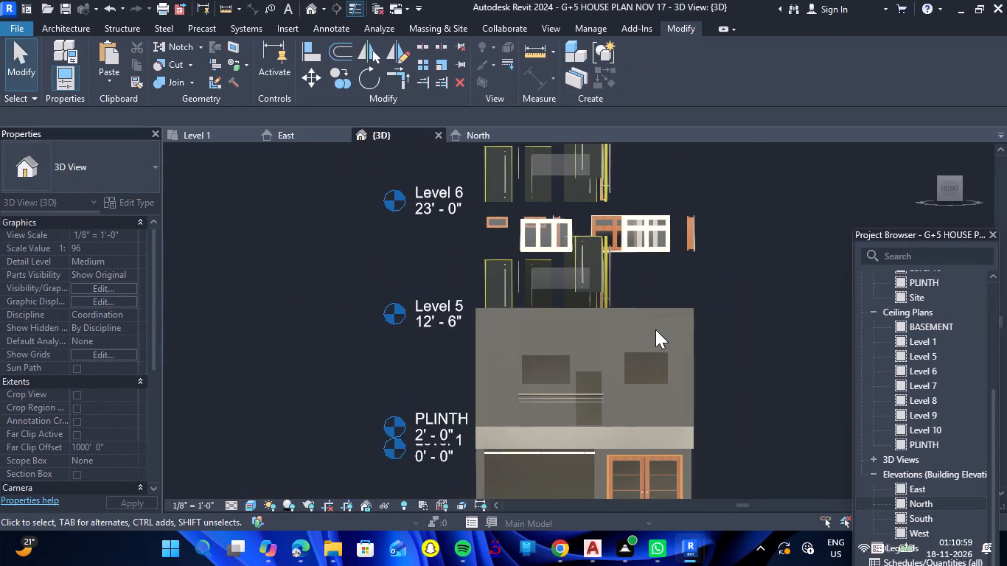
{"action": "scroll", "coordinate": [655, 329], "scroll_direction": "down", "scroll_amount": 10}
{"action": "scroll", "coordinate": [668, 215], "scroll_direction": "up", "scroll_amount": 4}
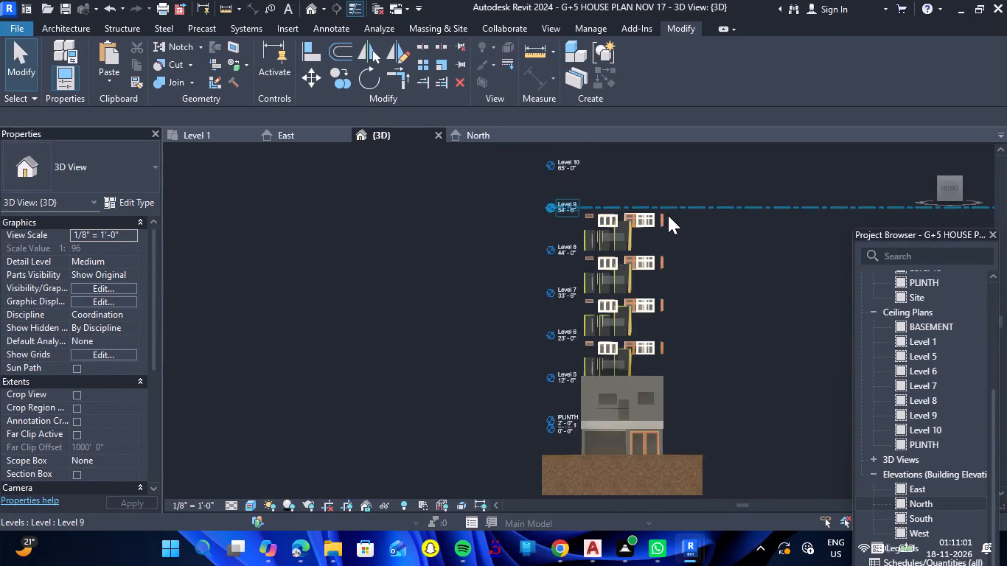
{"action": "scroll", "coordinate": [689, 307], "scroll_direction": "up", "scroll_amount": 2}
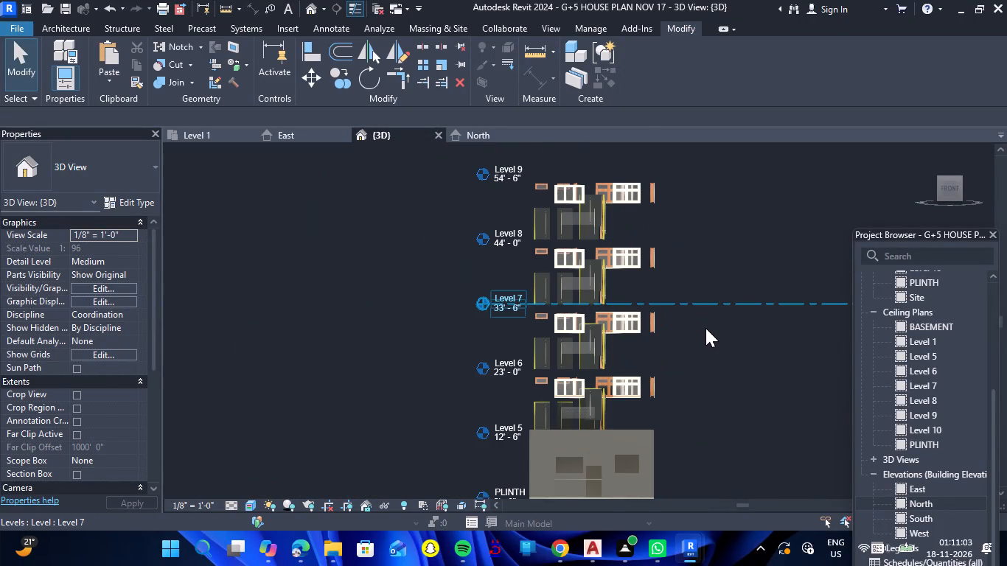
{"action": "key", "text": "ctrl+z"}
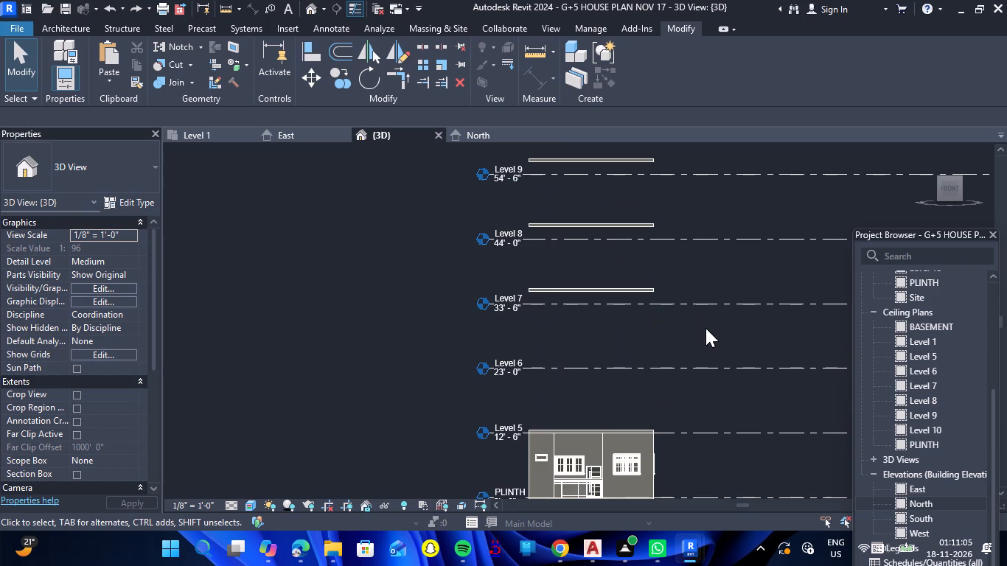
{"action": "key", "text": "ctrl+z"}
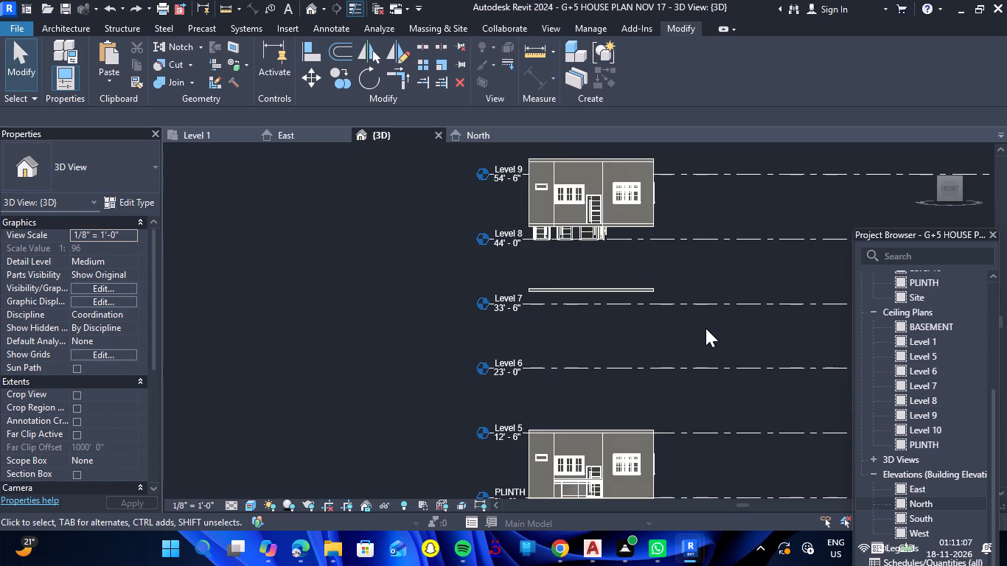
Delete the storey between Level 8 and Level 9 and the three floor slabs just above Levels 7, 8 and 9.
{"action": "scroll", "coordinate": [705, 326], "scroll_direction": "down", "scroll_amount": 1}
{"action": "left_click_drag", "start_coordinate": [681, 227], "coordinate": [666, 227]}
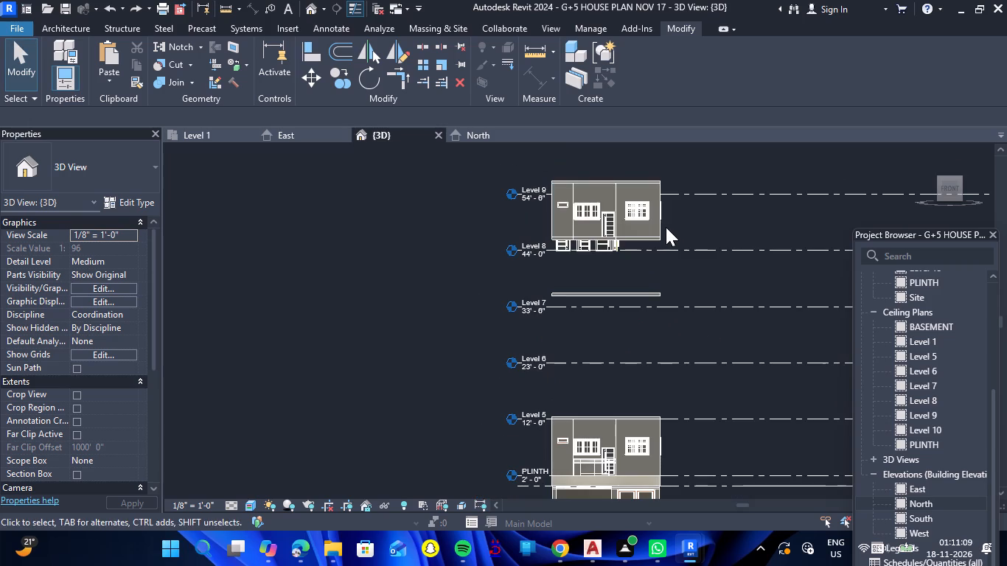
{"action": "left_click_drag", "start_coordinate": [666, 227], "coordinate": [533, 217]}
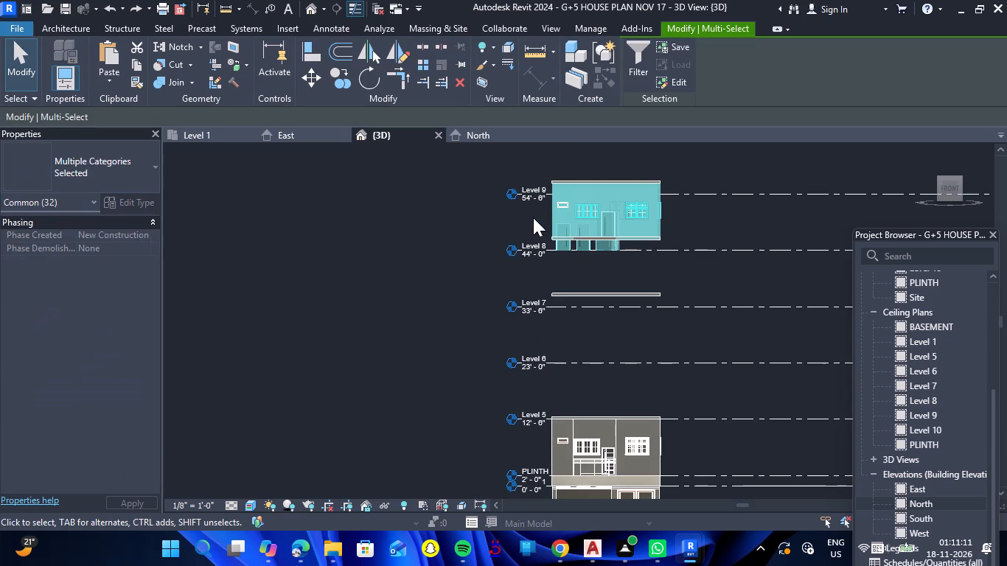
{"action": "key", "text": "Delete"}
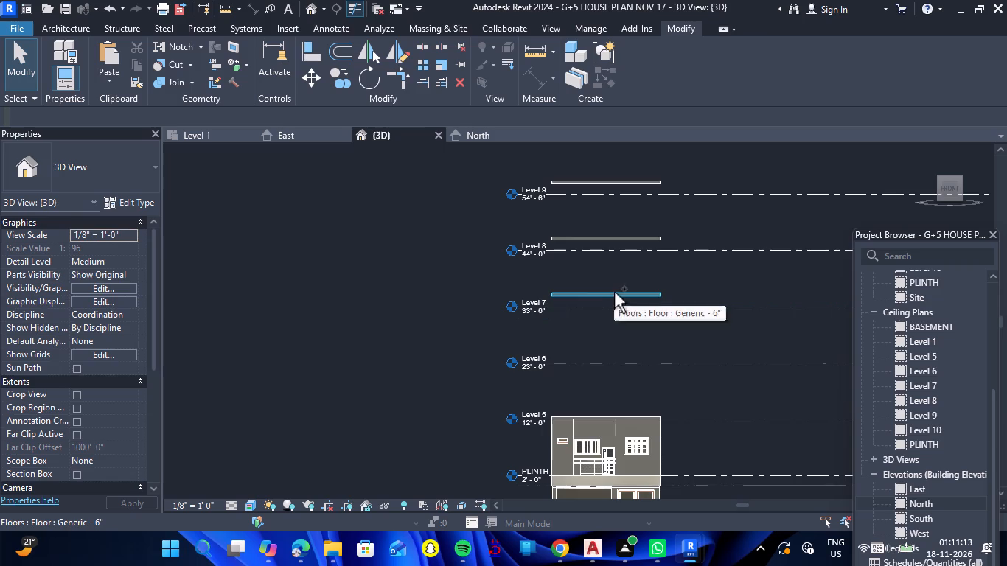
{"action": "left_click", "coordinate": [614, 292], "text": "ctrl"}
{"action": "left_click", "coordinate": [610, 228], "text": "ctrl"}
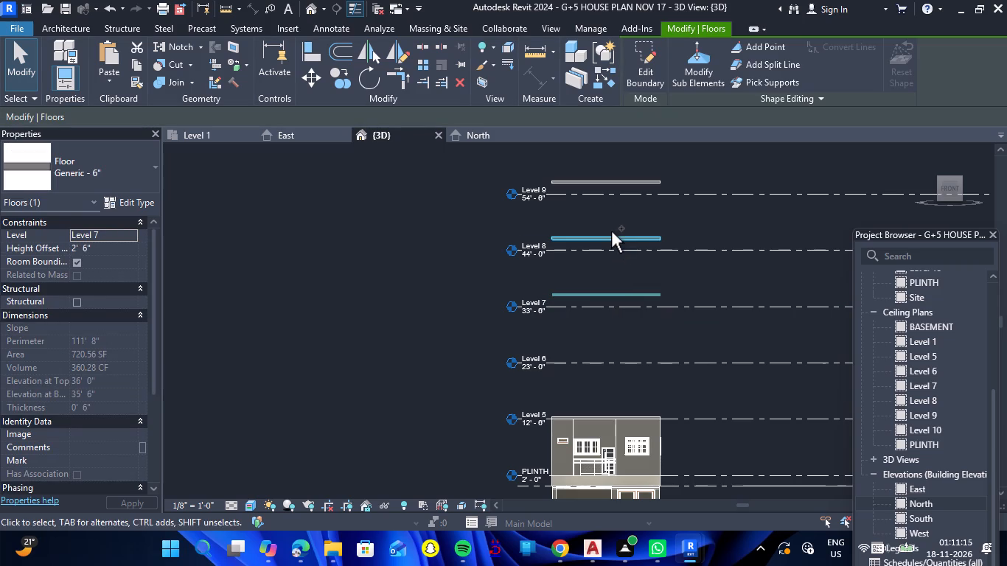
{"action": "left_click", "coordinate": [611, 231], "text": "ctrl"}
{"action": "left_click", "coordinate": [609, 177], "text": "ctrl"}
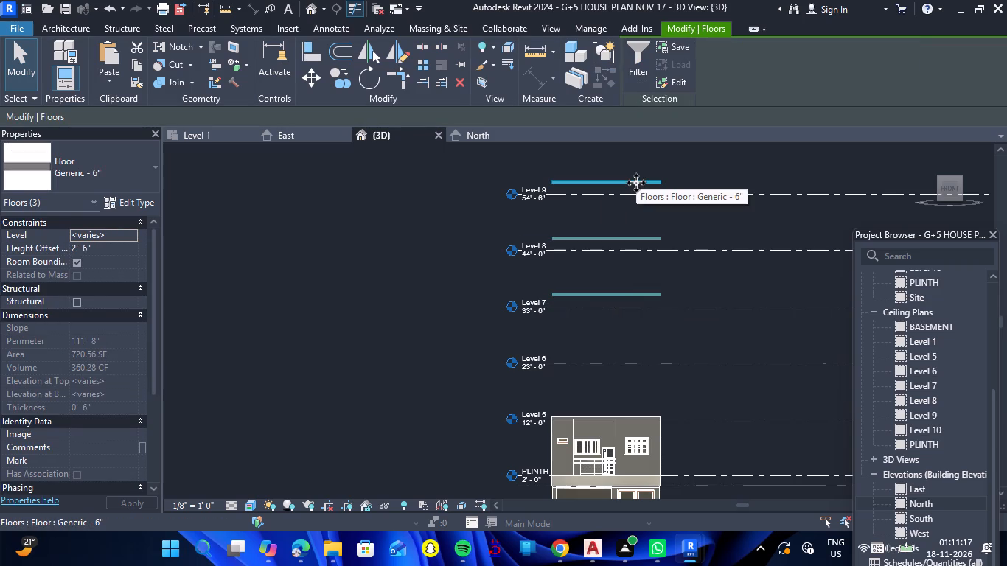
{"action": "key", "text": "Delete"}
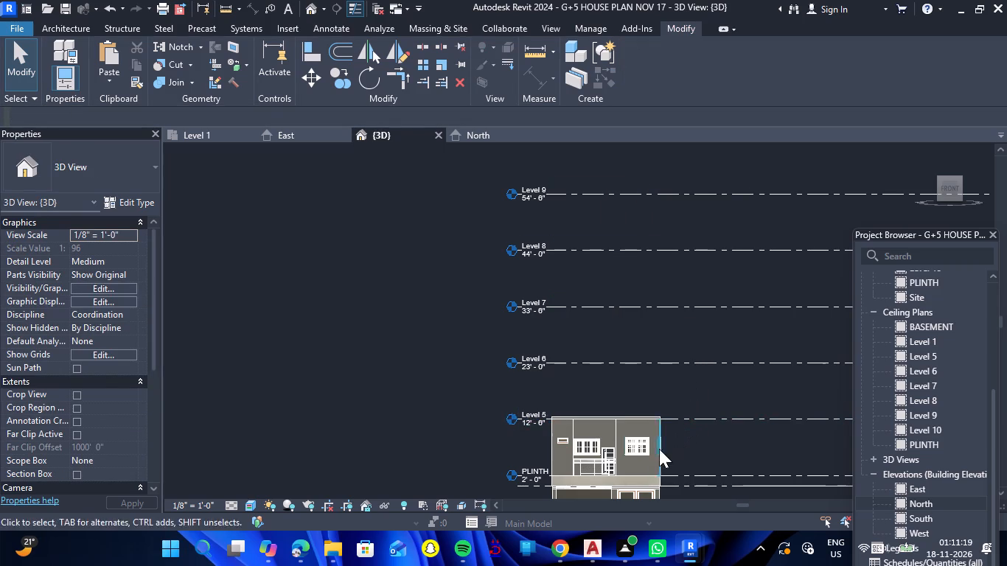
Copy the storey between PLINTH and Level 5 with its railing and slab above, paste it aligned to Levels 5 through 8, and unjoin conflicting elements.
{"action": "scroll", "coordinate": [652, 461], "scroll_direction": "up", "scroll_amount": 3}
{"action": "left_click_drag", "start_coordinate": [686, 446], "coordinate": [437, 435]}
{"action": "scroll", "coordinate": [425, 427], "scroll_direction": "down", "scroll_amount": 1}
{"action": "scroll", "coordinate": [532, 455], "scroll_direction": "up", "scroll_amount": 7}
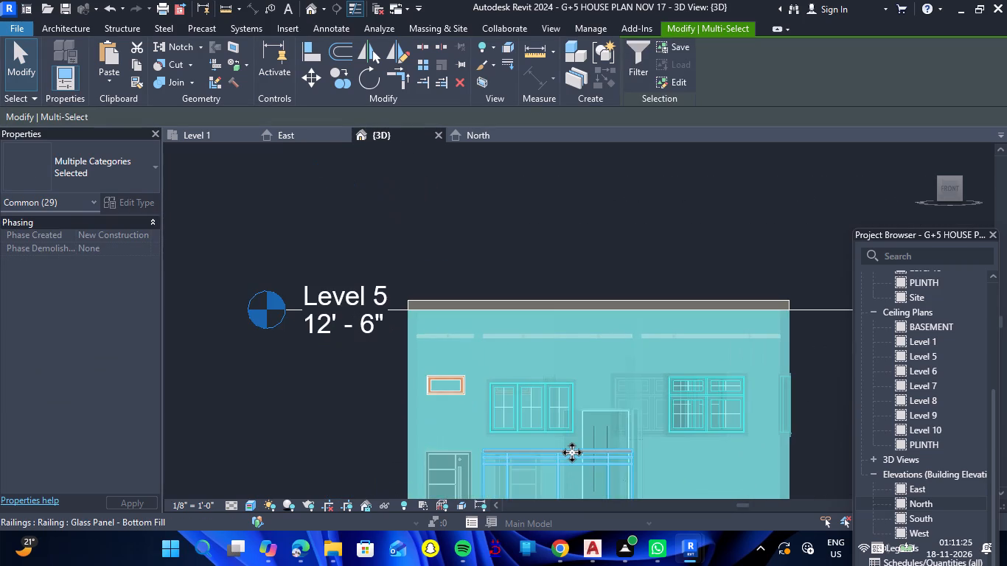
{"action": "left_click", "coordinate": [524, 458], "text": "ctrl"}
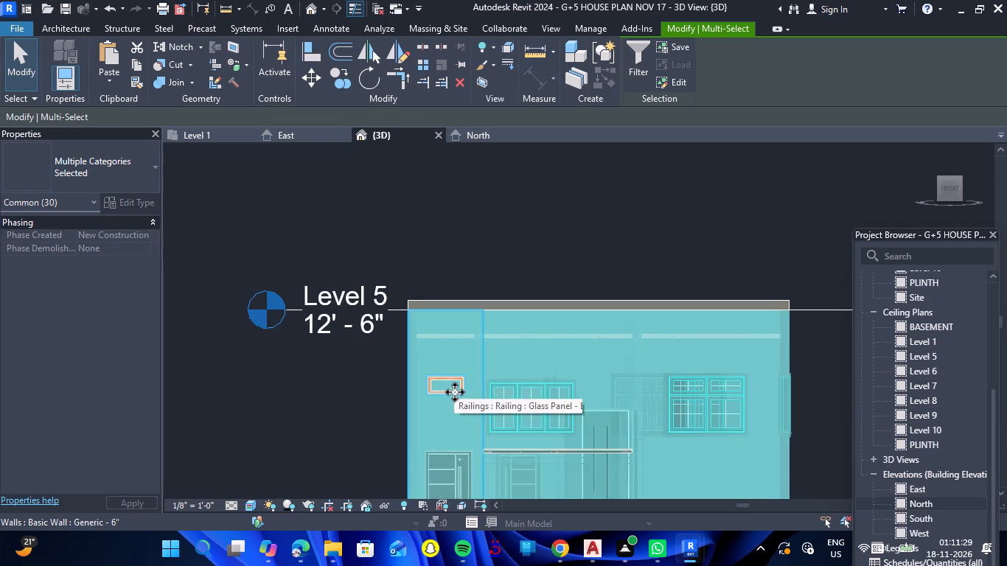
{"action": "left_click", "coordinate": [524, 301], "text": "ctrl"}
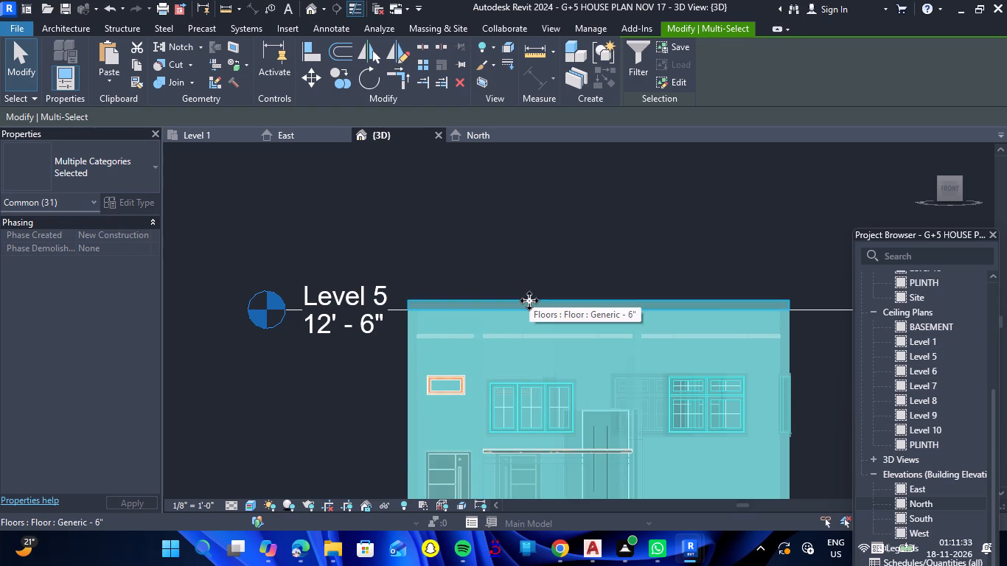
{"action": "scroll", "coordinate": [529, 301], "scroll_direction": "down", "scroll_amount": 2}
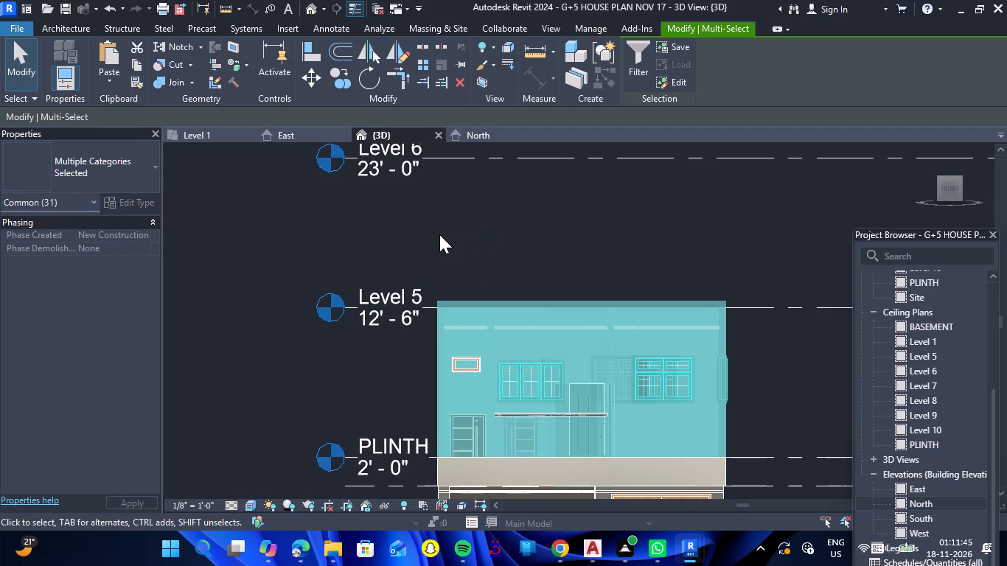
{"action": "scroll", "coordinate": [410, 237], "scroll_direction": "down", "scroll_amount": 2}
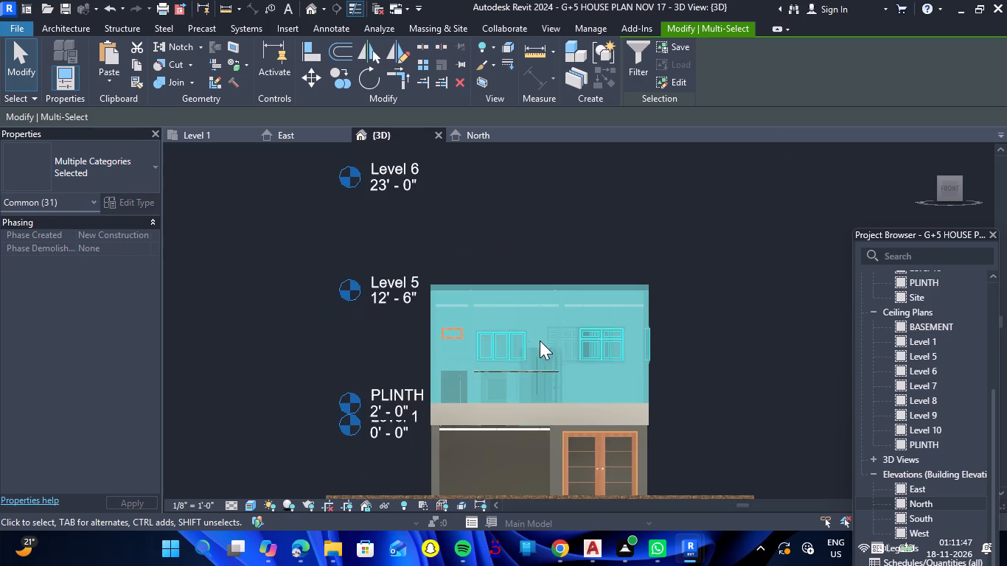
{"action": "scroll", "coordinate": [529, 363], "scroll_direction": "up", "scroll_amount": 14}
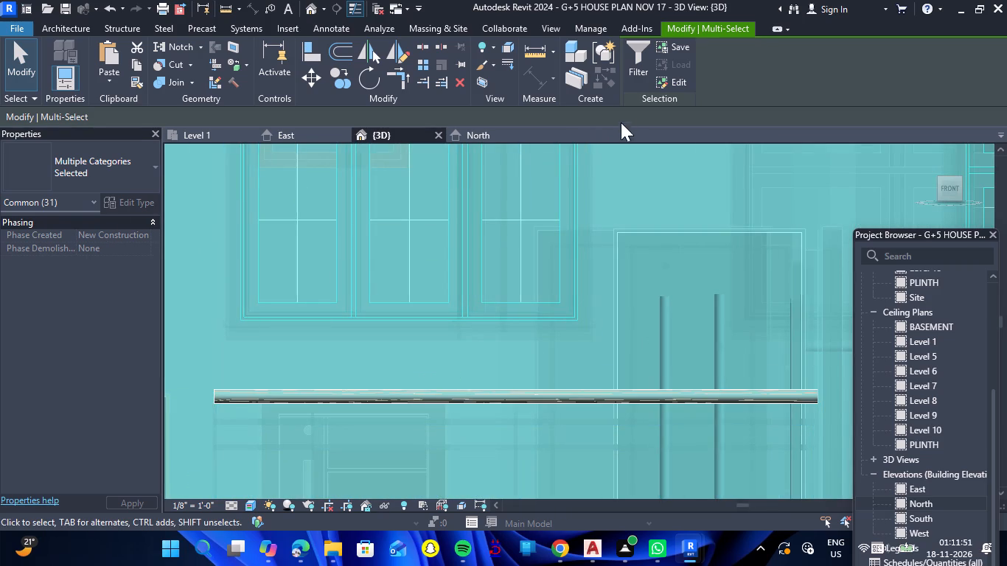
{"action": "left_click", "coordinate": [639, 74]}
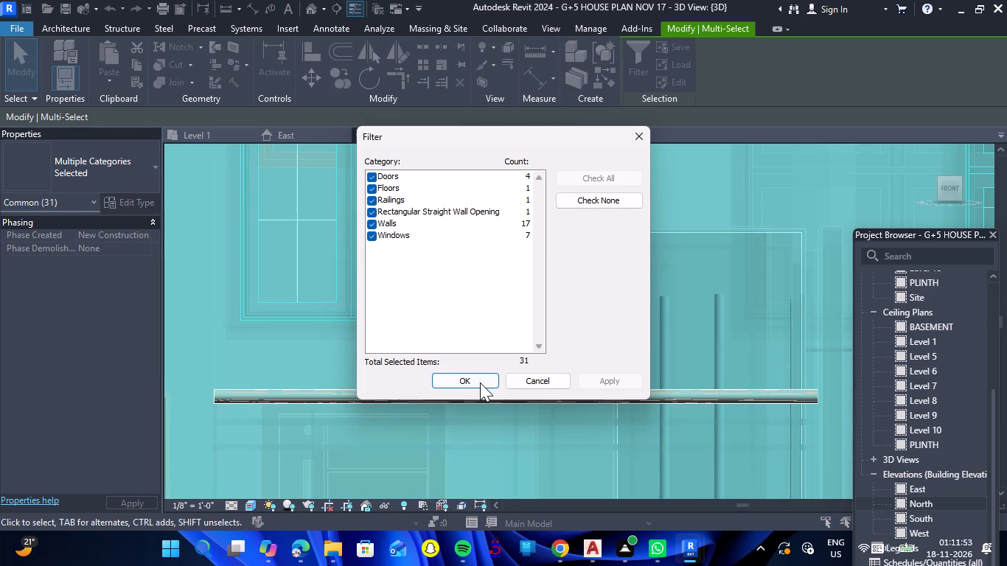
{"action": "left_click", "coordinate": [480, 382]}
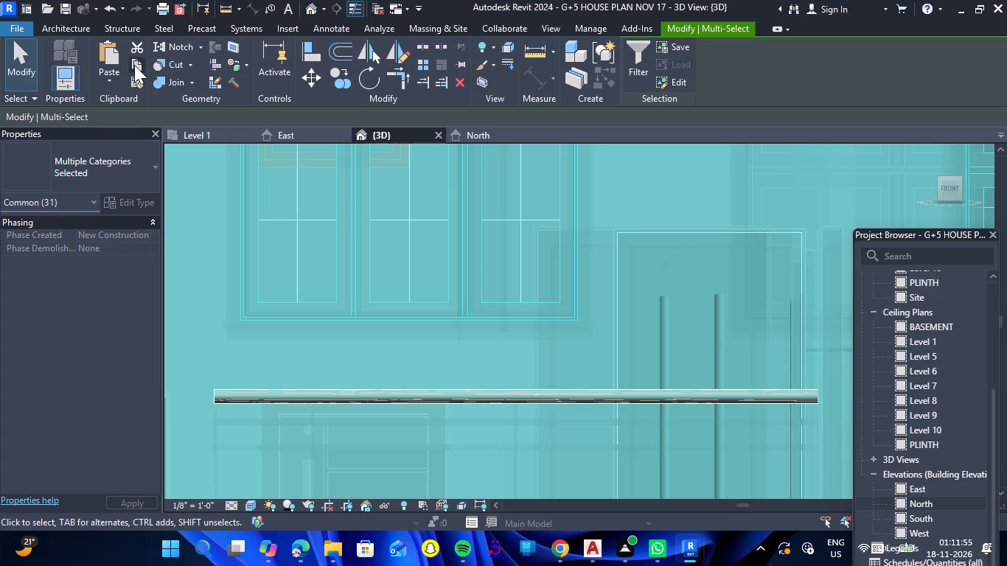
{"action": "left_click", "coordinate": [134, 65]}
{"action": "left_click", "coordinate": [114, 89]}
{"action": "left_click", "coordinate": [140, 147]}
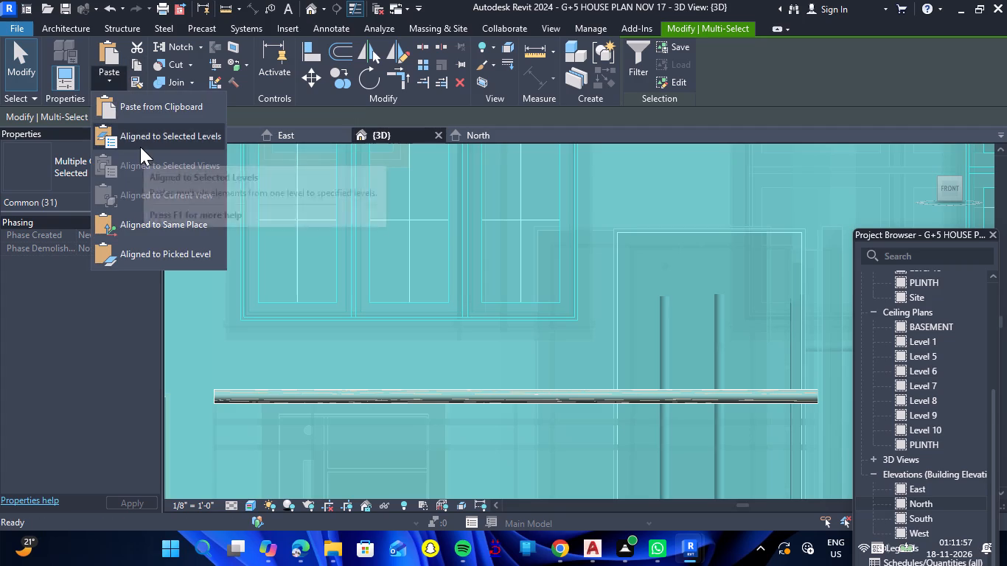
{"action": "scroll", "coordinate": [299, 246], "scroll_direction": "down", "scroll_amount": 6}
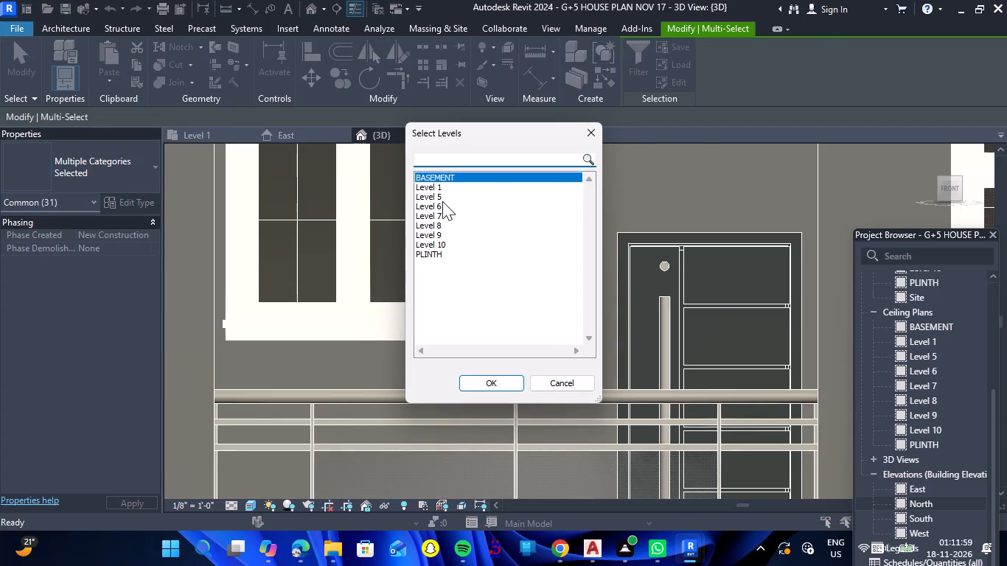
{"action": "left_click", "coordinate": [442, 200]}
{"action": "scroll", "coordinate": [447, 214], "scroll_direction": "down", "scroll_amount": 4}
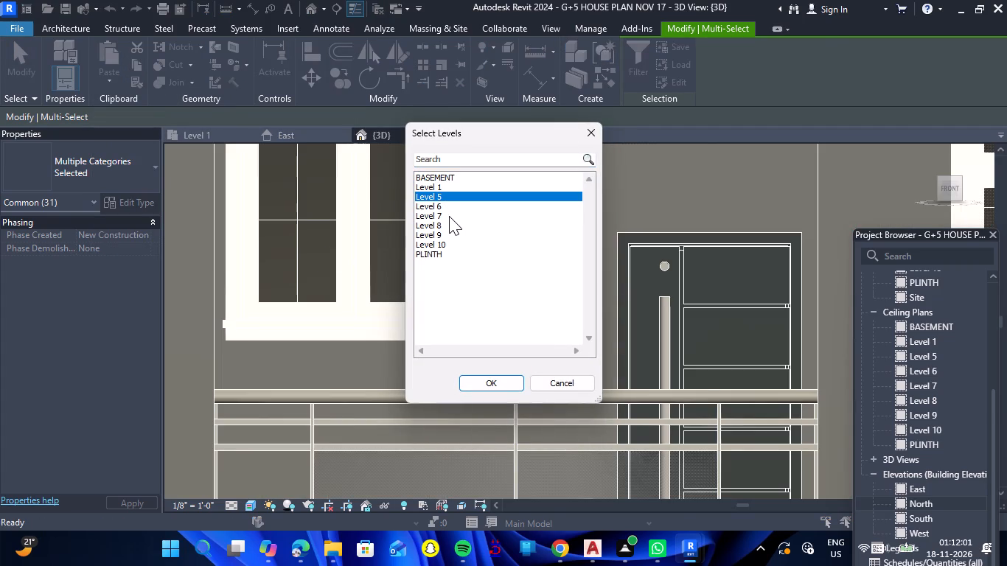
{"action": "key", "text": "shift+Down"}
{"action": "key", "text": "shift+Down"}
{"action": "key", "text": "shift+Down"}
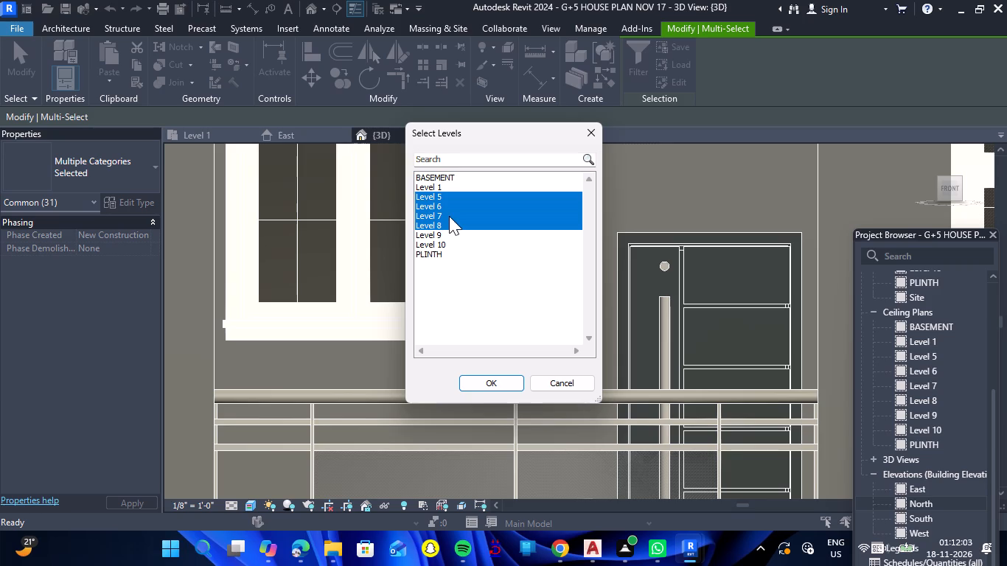
{"action": "left_click", "coordinate": [486, 388]}
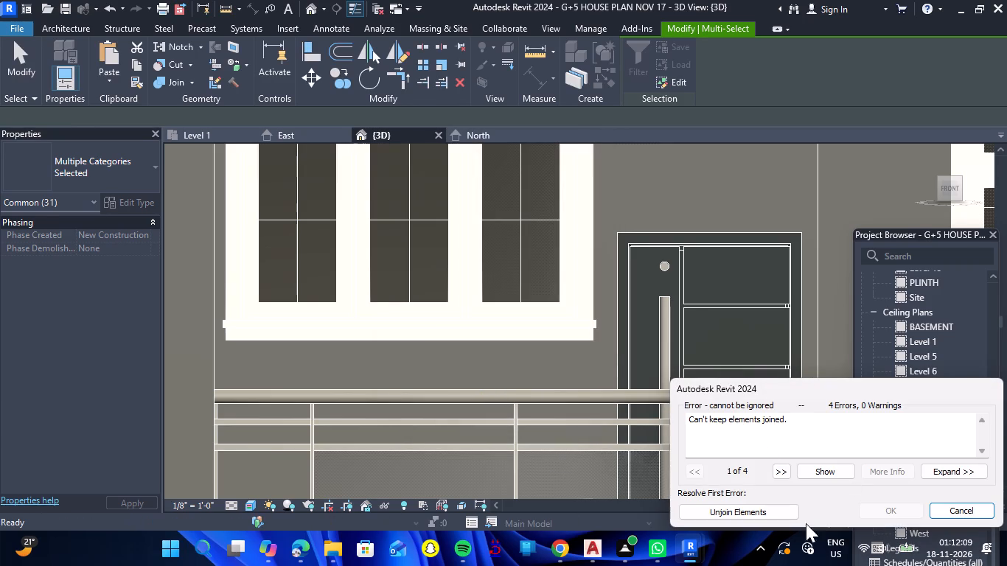
{"action": "left_click", "coordinate": [738, 510]}
{"action": "scroll", "coordinate": [514, 315], "scroll_direction": "down", "scroll_amount": 2}
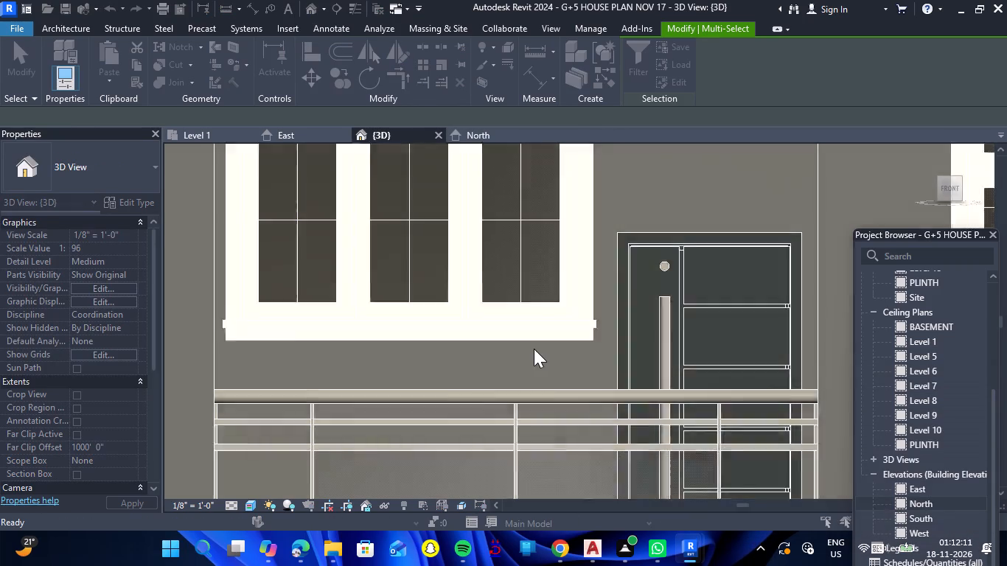
{"action": "scroll", "coordinate": [534, 349], "scroll_direction": "down", "scroll_amount": 11}
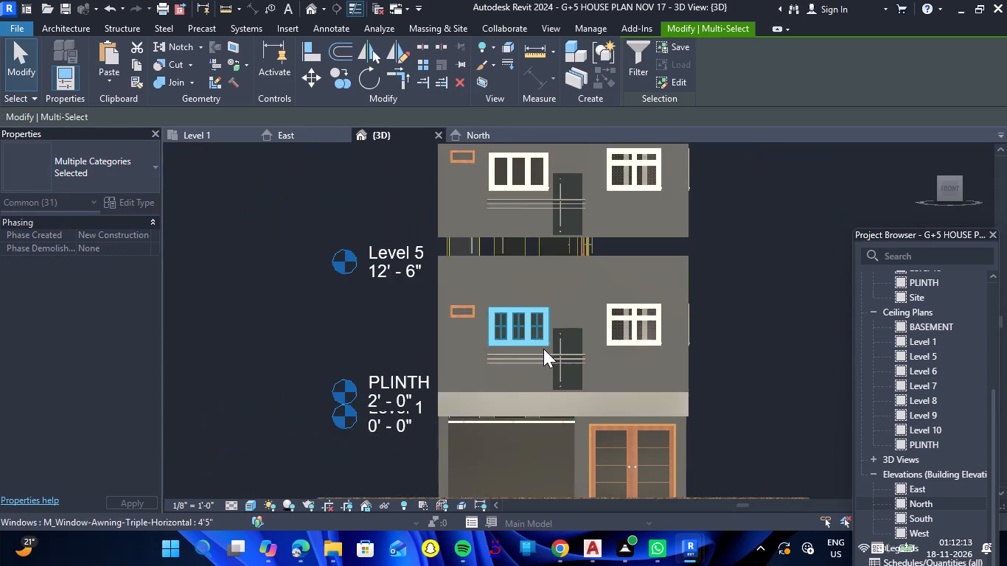
{"action": "scroll", "coordinate": [543, 349], "scroll_direction": "down", "scroll_amount": 7}
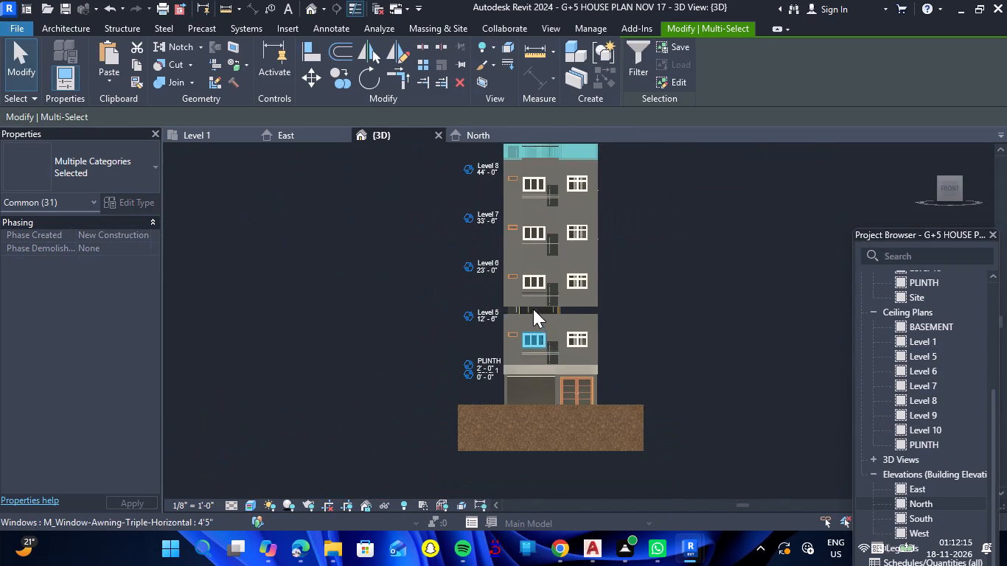
{"action": "scroll", "coordinate": [532, 304], "scroll_direction": "down", "scroll_amount": 2}
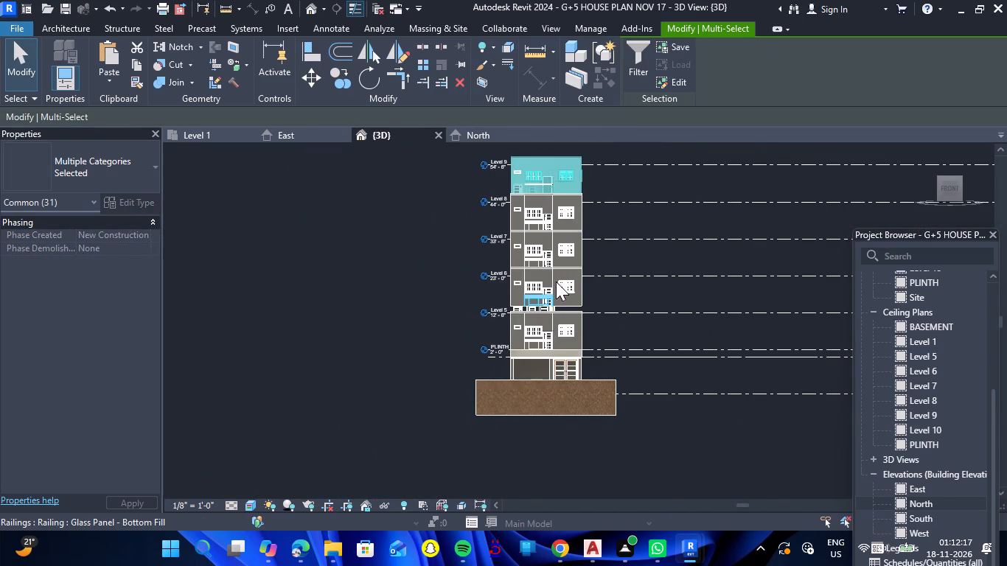
{"action": "left_click", "coordinate": [347, 310]}
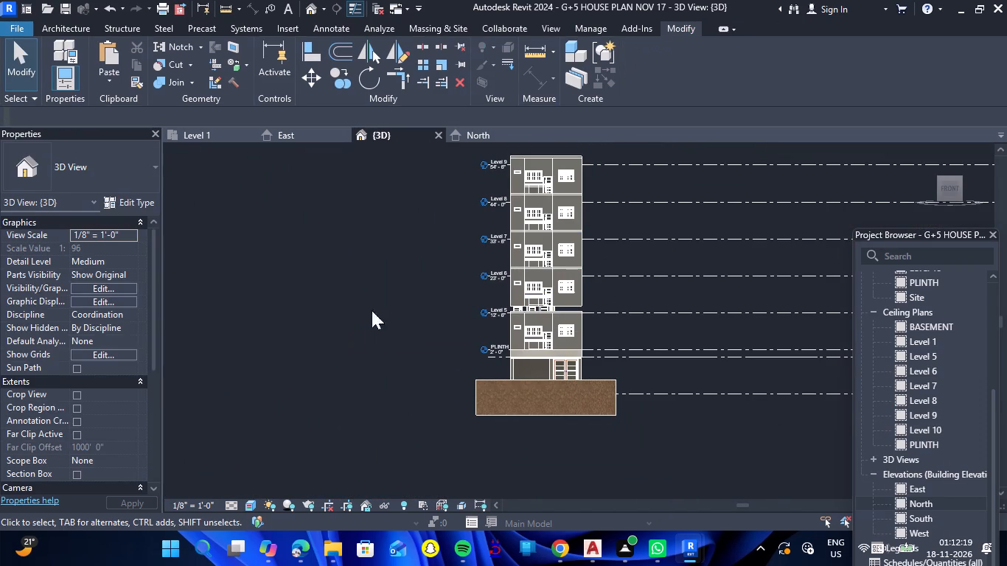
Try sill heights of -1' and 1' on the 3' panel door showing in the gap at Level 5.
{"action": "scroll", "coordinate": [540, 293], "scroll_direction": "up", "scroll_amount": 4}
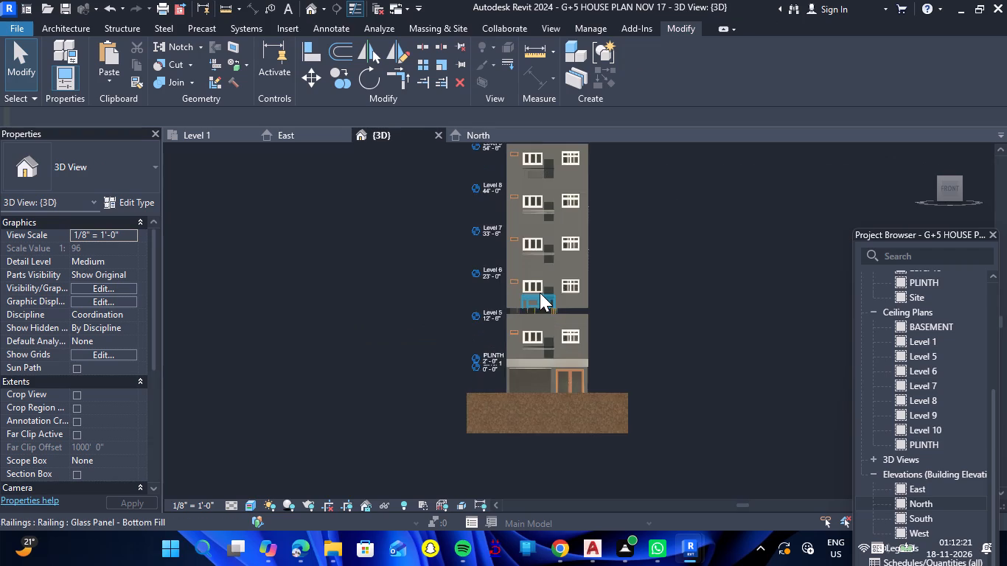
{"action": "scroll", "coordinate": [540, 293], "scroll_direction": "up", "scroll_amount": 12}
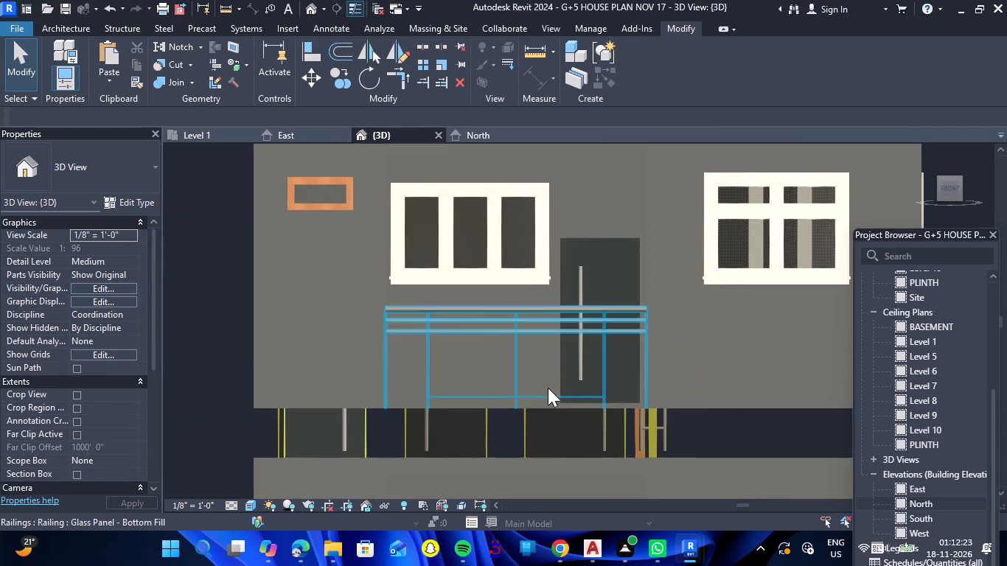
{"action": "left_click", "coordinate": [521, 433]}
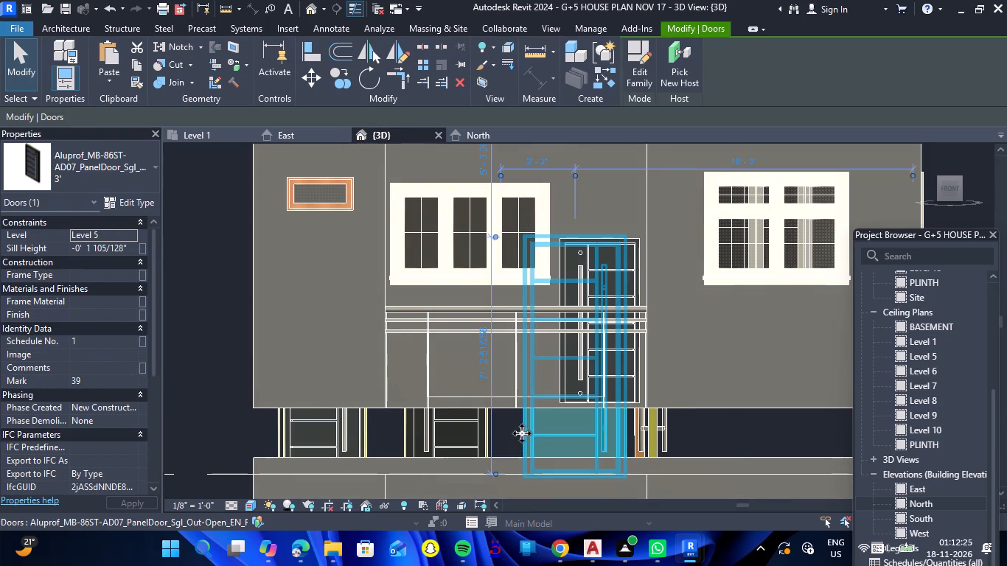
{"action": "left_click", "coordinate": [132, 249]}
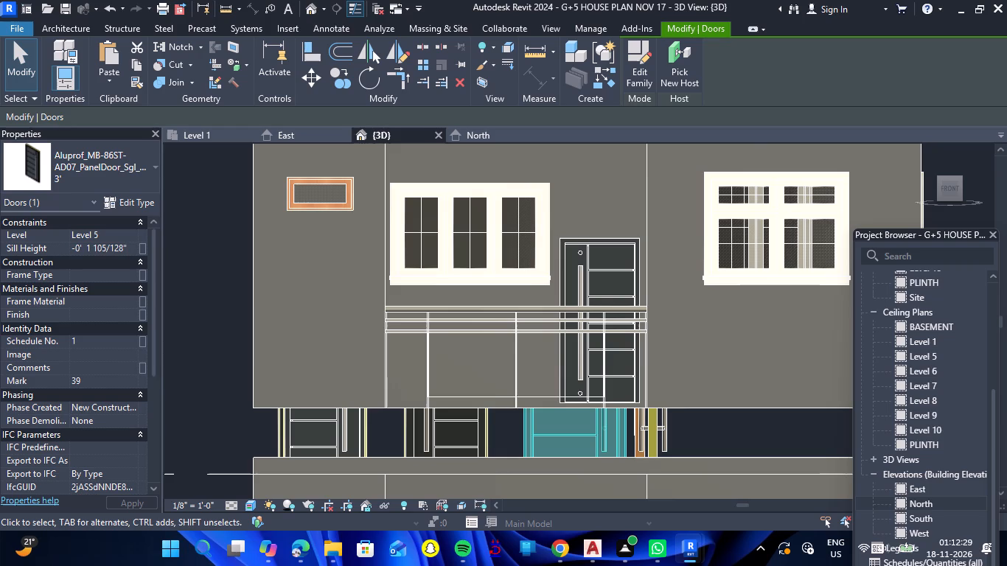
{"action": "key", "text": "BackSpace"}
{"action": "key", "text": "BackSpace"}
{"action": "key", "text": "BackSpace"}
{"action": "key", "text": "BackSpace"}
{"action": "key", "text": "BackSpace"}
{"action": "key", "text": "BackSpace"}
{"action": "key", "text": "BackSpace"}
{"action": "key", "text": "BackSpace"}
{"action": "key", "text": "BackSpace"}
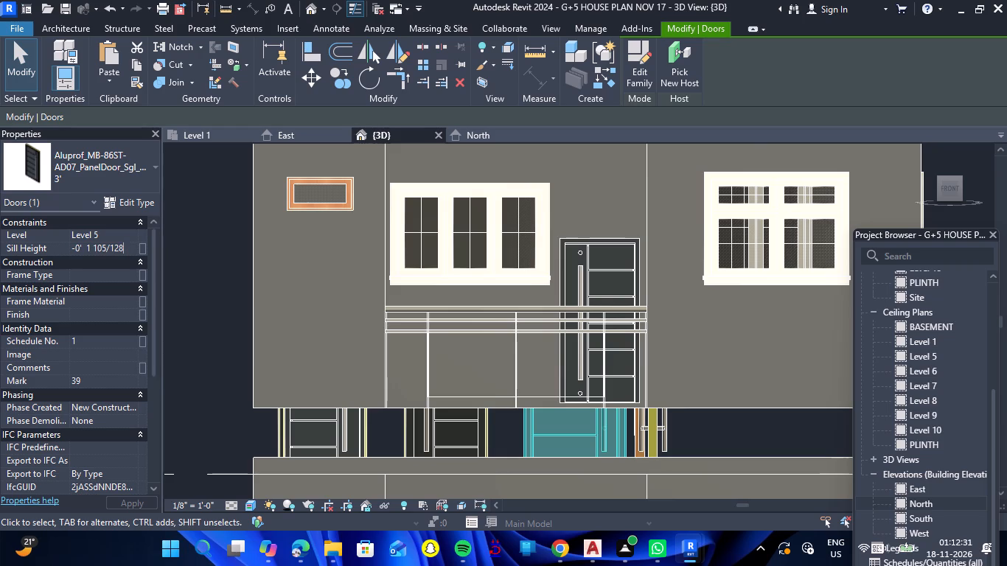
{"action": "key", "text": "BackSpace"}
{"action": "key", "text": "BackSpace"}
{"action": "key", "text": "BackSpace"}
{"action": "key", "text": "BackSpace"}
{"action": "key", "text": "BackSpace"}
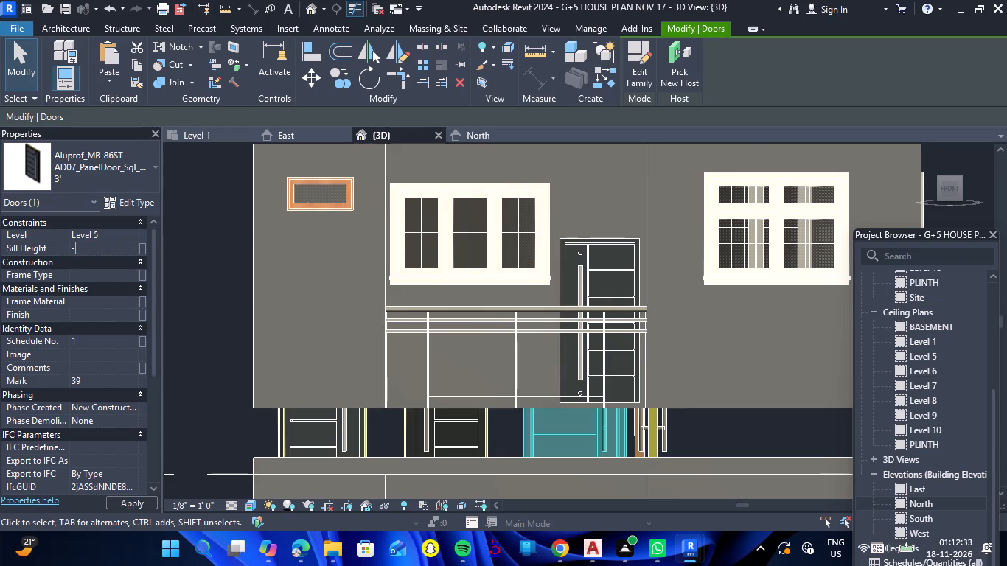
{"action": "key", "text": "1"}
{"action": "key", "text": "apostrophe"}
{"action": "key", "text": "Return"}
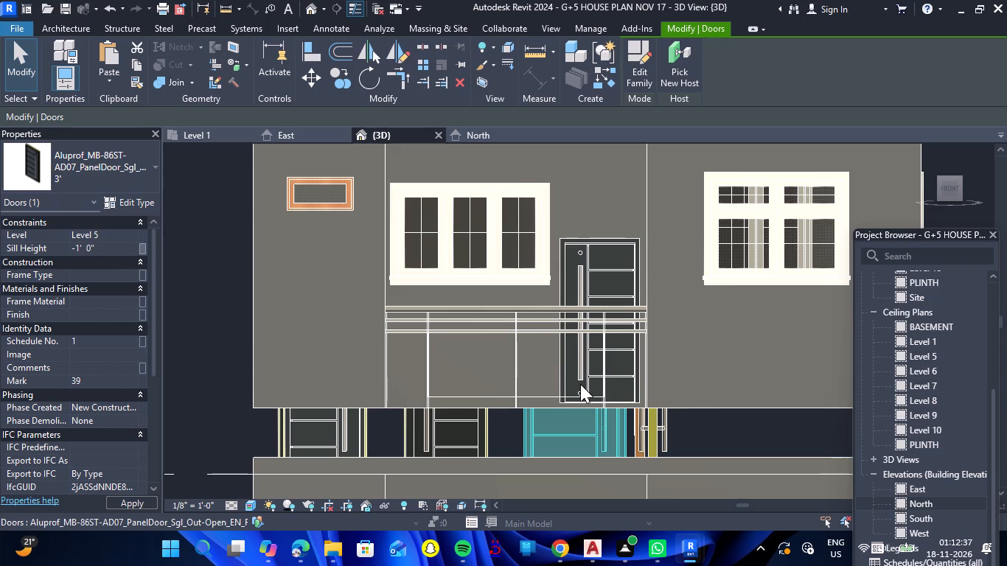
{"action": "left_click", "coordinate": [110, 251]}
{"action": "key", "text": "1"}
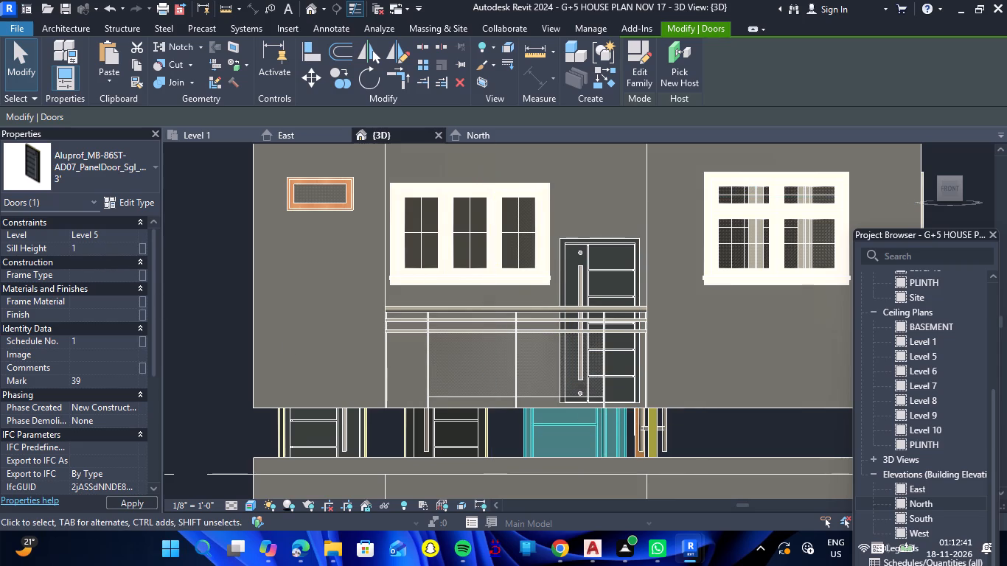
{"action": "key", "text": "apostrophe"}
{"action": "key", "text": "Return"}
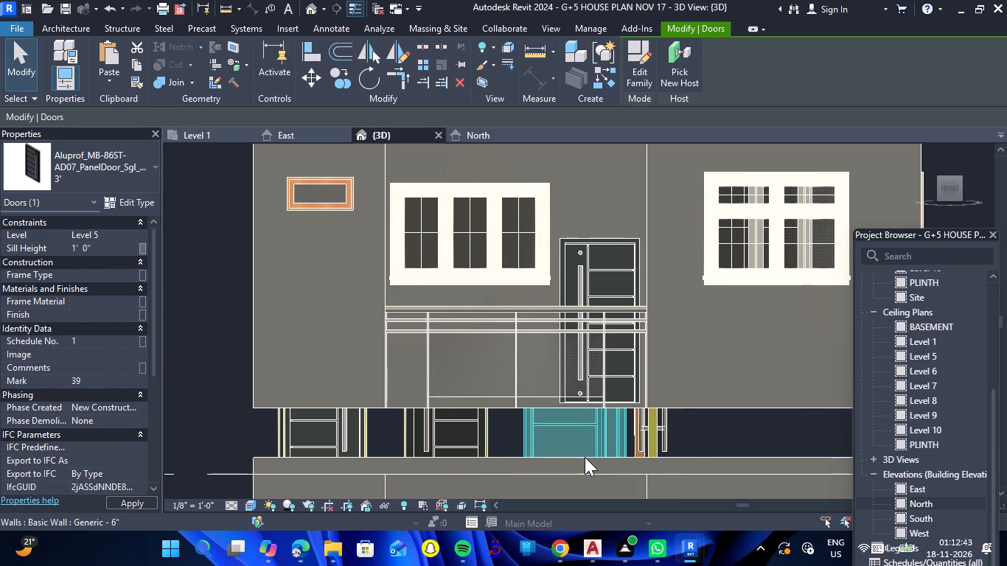
Set the sill height of the 3' panel door on Level 5 to 2'.
{"action": "left_click", "coordinate": [100, 252]}
{"action": "type", "text": "2'"}
{"action": "key", "text": "Return"}
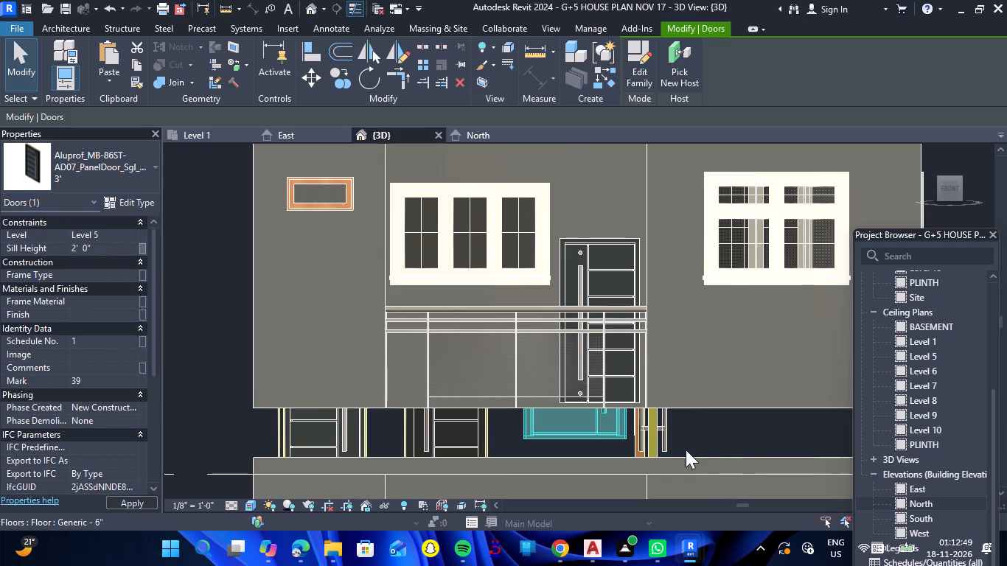
Set the sill height of the Level 5 2'5" panel door showing below the railing to 2'.
{"action": "left_click", "coordinate": [475, 439]}
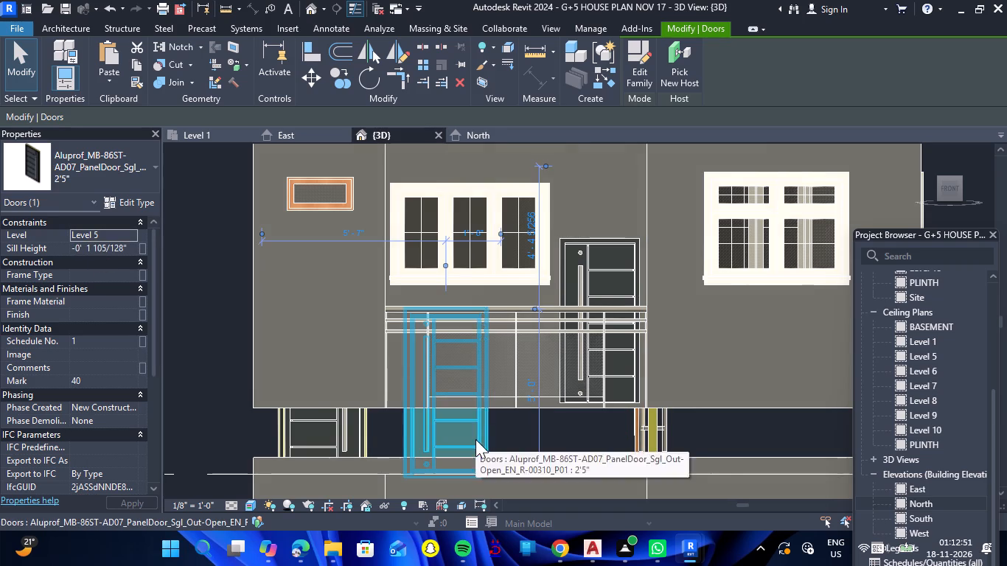
{"action": "double_click", "coordinate": [130, 248]}
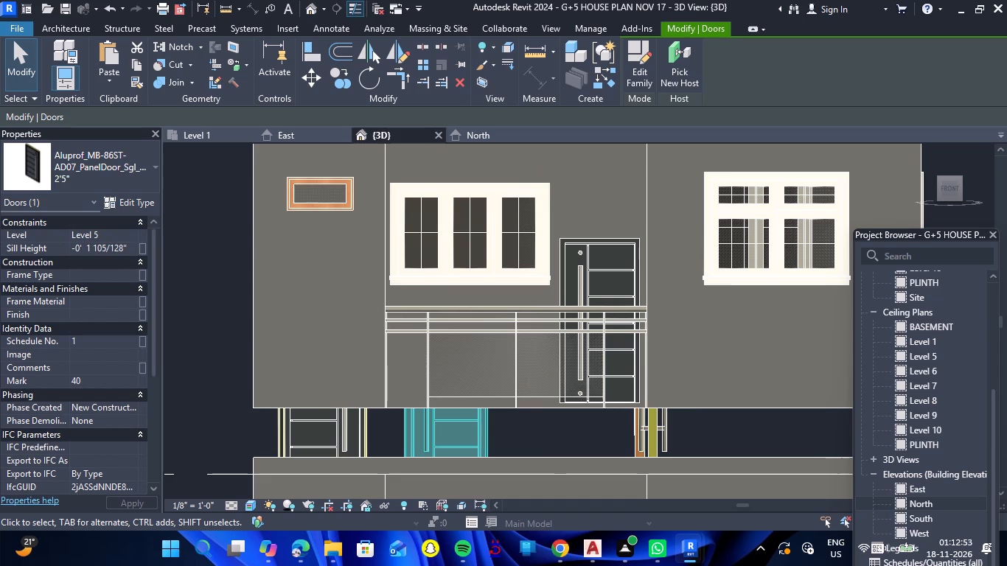
{"action": "key", "text": "BackSpace"}
{"action": "key", "text": "BackSpace"}
{"action": "key", "text": "BackSpace"}
{"action": "key", "text": "BackSpace"}
{"action": "key", "text": "BackSpace"}
{"action": "key", "text": "BackSpace"}
{"action": "key", "text": "BackSpace"}
{"action": "key", "text": "BackSpace"}
{"action": "key", "text": "BackSpace"}
{"action": "key", "text": "BackSpace"}
{"action": "key", "text": "BackSpace"}
{"action": "key", "text": "BackSpace"}
{"action": "key", "text": "BackSpace"}
{"action": "key", "text": "BackSpace"}
{"action": "key", "text": "BackSpace"}
{"action": "key", "text": "BackSpace"}
{"action": "key", "text": "BackSpace"}
{"action": "key", "text": "BackSpace"}
{"action": "key", "text": "BackSpace"}
{"action": "key", "text": "BackSpace"}
{"action": "type", "text": "2'"}
{"action": "key", "text": "Return"}
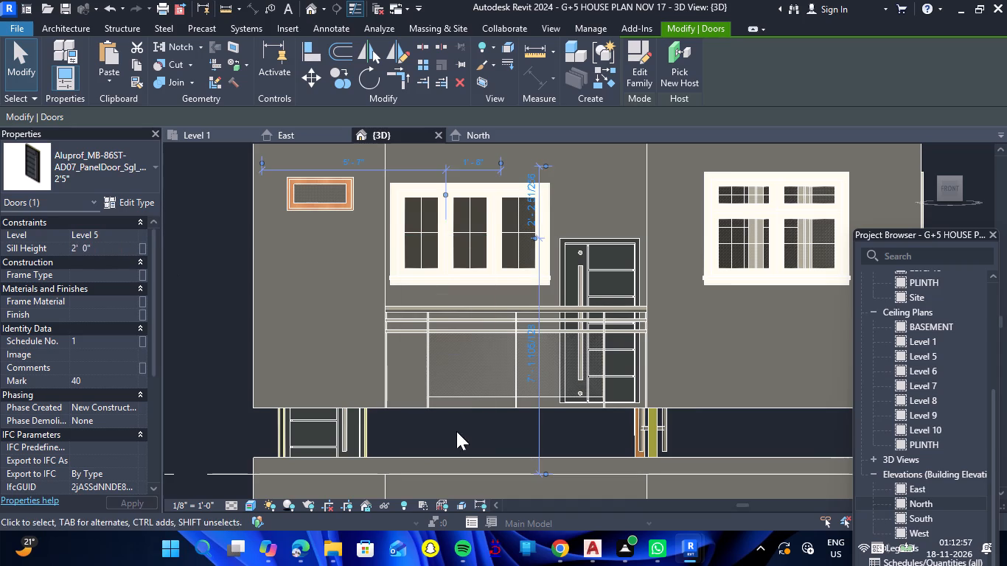
Set the sill height of the front Level 5 2'5" panel door below the small orange-framed window to 2'.
{"action": "left_click", "coordinate": [331, 433]}
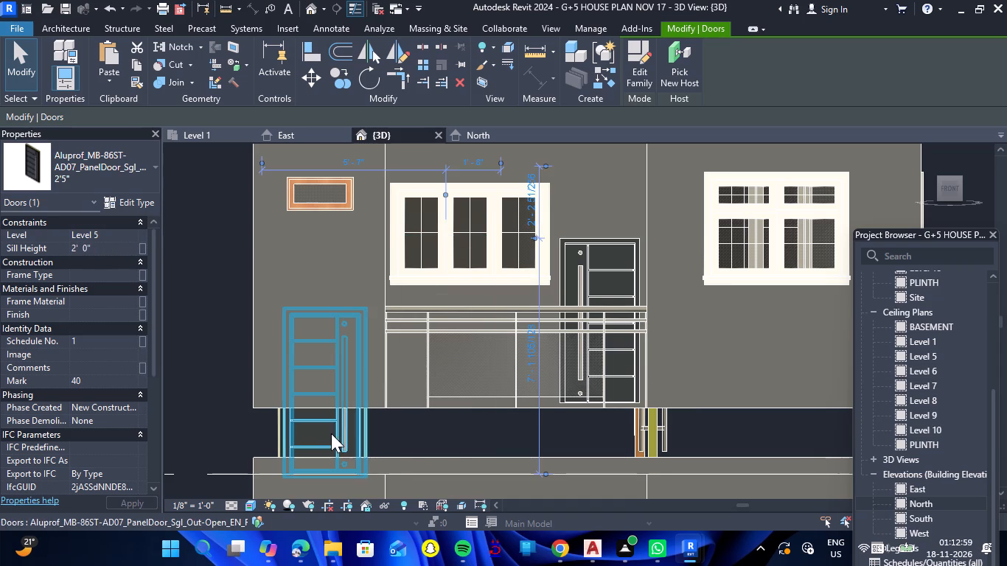
{"action": "left_click", "coordinate": [128, 248]}
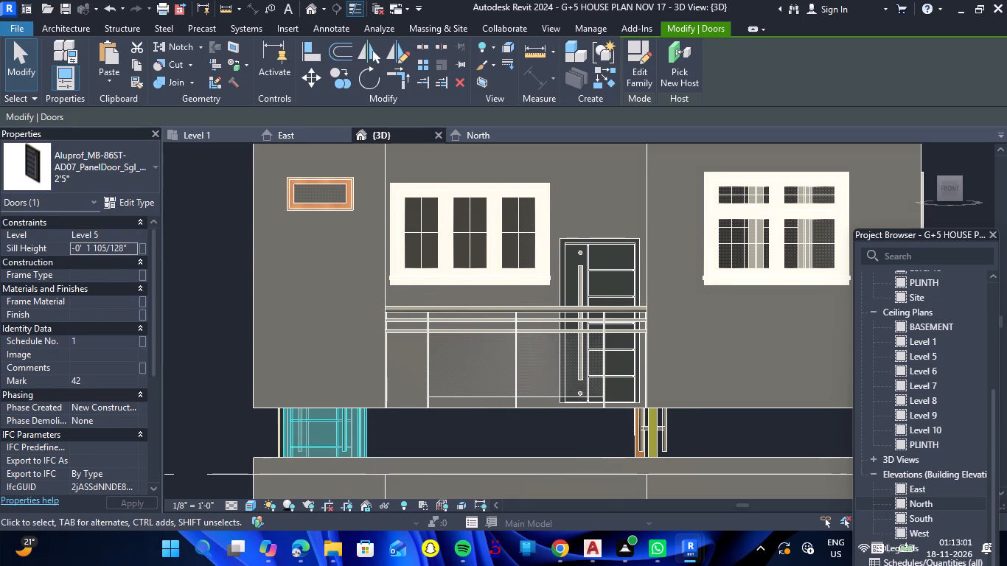
{"action": "key", "text": "BackSpace"}
{"action": "key", "text": "BackSpace"}
{"action": "key", "text": "BackSpace"}
{"action": "key", "text": "BackSpace"}
{"action": "key", "text": "BackSpace"}
{"action": "key", "text": "BackSpace"}
{"action": "key", "text": "BackSpace"}
{"action": "key", "text": "BackSpace"}
{"action": "key", "text": "BackSpace"}
{"action": "key", "text": "BackSpace"}
{"action": "key", "text": "BackSpace"}
{"action": "key", "text": "BackSpace"}
{"action": "key", "text": "BackSpace"}
{"action": "key", "text": "BackSpace"}
{"action": "key", "text": "BackSpace"}
{"action": "key", "text": "BackSpace"}
{"action": "key", "text": "BackSpace"}
{"action": "key", "text": "BackSpace"}
{"action": "key", "text": "BackSpace"}
{"action": "key", "text": "BackSpace"}
{"action": "type", "text": "2'"}
{"action": "key", "text": "Return"}
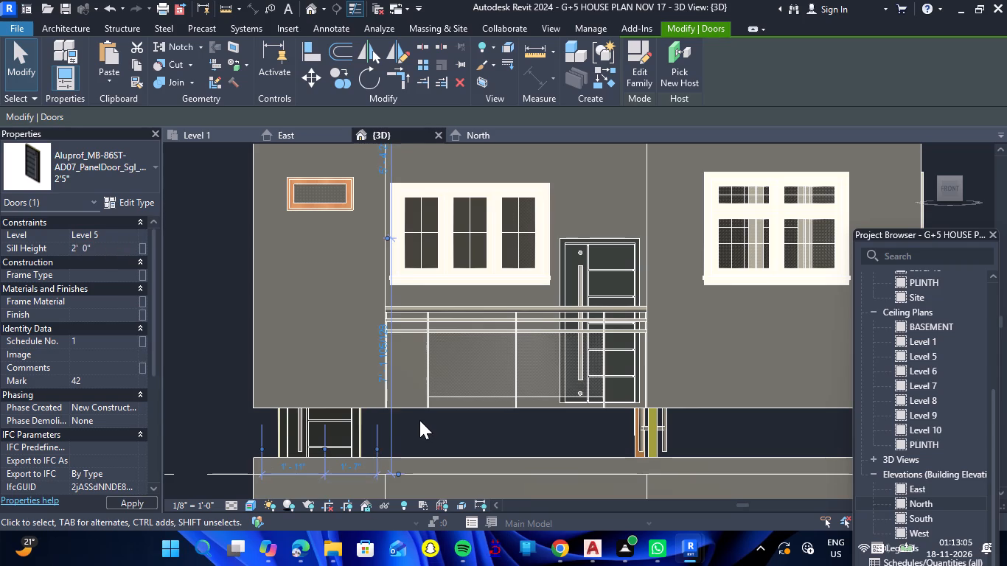
Set the sill height of the remaining Level 5 2'5" panel door below the small orange-framed window to 2'.
{"action": "left_click", "coordinate": [355, 441]}
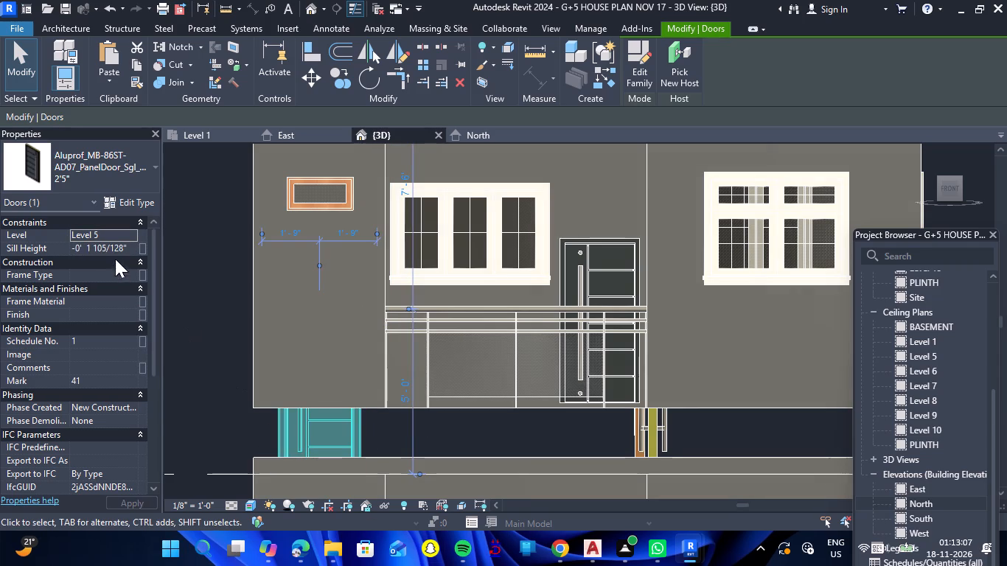
{"action": "left_click", "coordinate": [129, 249]}
{"action": "key", "text": "BackSpace"}
{"action": "key", "text": "BackSpace"}
{"action": "key", "text": "BackSpace"}
{"action": "key", "text": "BackSpace"}
{"action": "key", "text": "BackSpace"}
{"action": "key", "text": "BackSpace"}
{"action": "key", "text": "BackSpace"}
{"action": "key", "text": "BackSpace"}
{"action": "key", "text": "BackSpace"}
{"action": "key", "text": "BackSpace"}
{"action": "key", "text": "BackSpace"}
{"action": "key", "text": "BackSpace"}
{"action": "key", "text": "BackSpace"}
{"action": "key", "text": "BackSpace"}
{"action": "key", "text": "BackSpace"}
{"action": "key", "text": "BackSpace"}
{"action": "key", "text": "BackSpace"}
{"action": "key", "text": "BackSpace"}
{"action": "key", "text": "BackSpace"}
{"action": "key", "text": "BackSpace"}
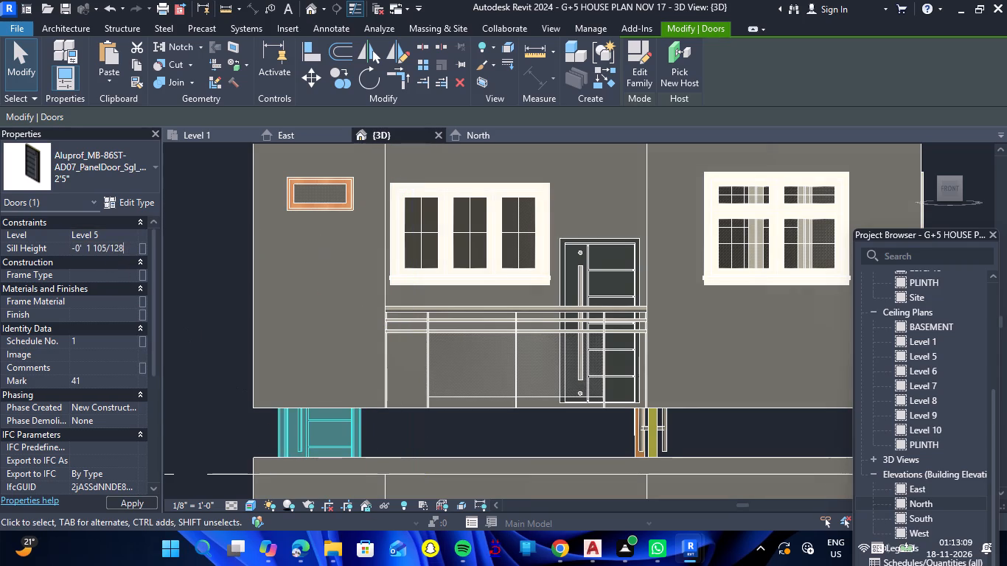
{"action": "type", "text": "2'"}
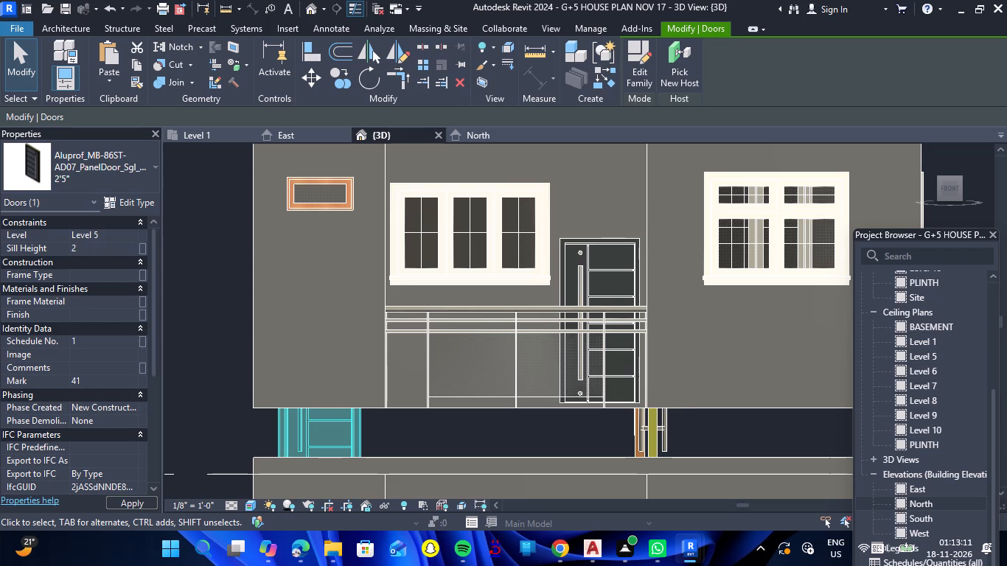
{"action": "key", "text": "Return"}
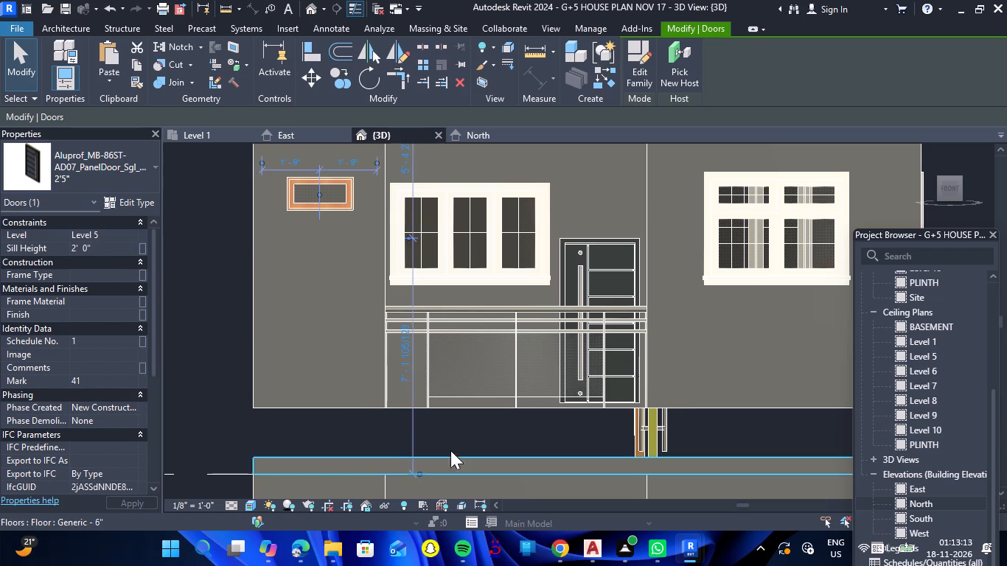
Set the sill height of the Level 5 3' panel door showing in the gap beside the double door to 2'.
{"action": "left_click", "coordinate": [644, 437]}
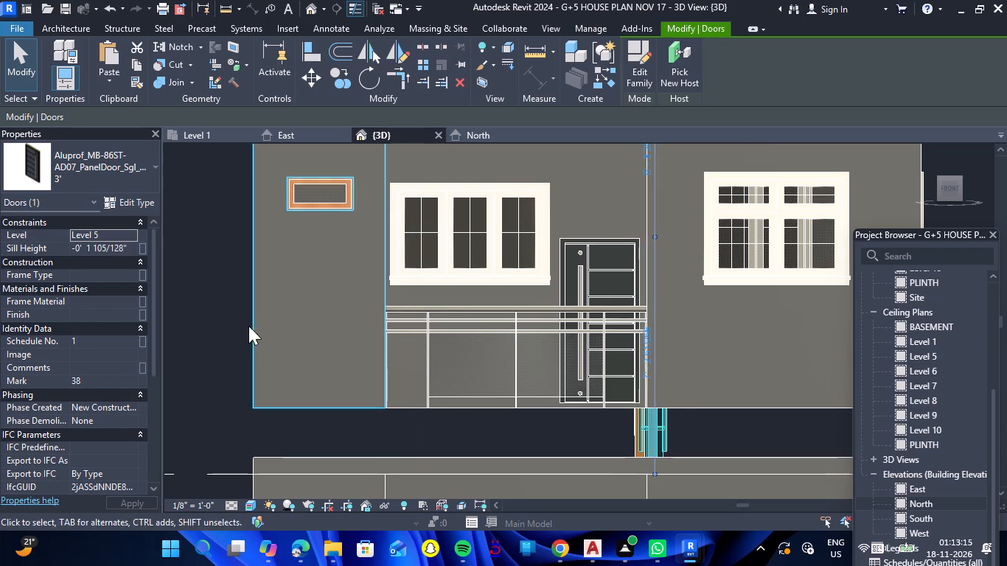
{"action": "left_click", "coordinate": [129, 251]}
{"action": "key", "text": "BackSpace"}
{"action": "key", "text": "BackSpace"}
{"action": "key", "text": "BackSpace"}
{"action": "key", "text": "BackSpace"}
{"action": "key", "text": "BackSpace"}
{"action": "key", "text": "BackSpace"}
{"action": "key", "text": "BackSpace"}
{"action": "key", "text": "BackSpace"}
{"action": "key", "text": "BackSpace"}
{"action": "key", "text": "BackSpace"}
{"action": "key", "text": "BackSpace"}
{"action": "key", "text": "BackSpace"}
{"action": "key", "text": "BackSpace"}
{"action": "key", "text": "BackSpace"}
{"action": "key", "text": "BackSpace"}
{"action": "key", "text": "BackSpace"}
{"action": "key", "text": "BackSpace"}
{"action": "key", "text": "BackSpace"}
{"action": "key", "text": "BackSpace"}
{"action": "key", "text": "BackSpace"}
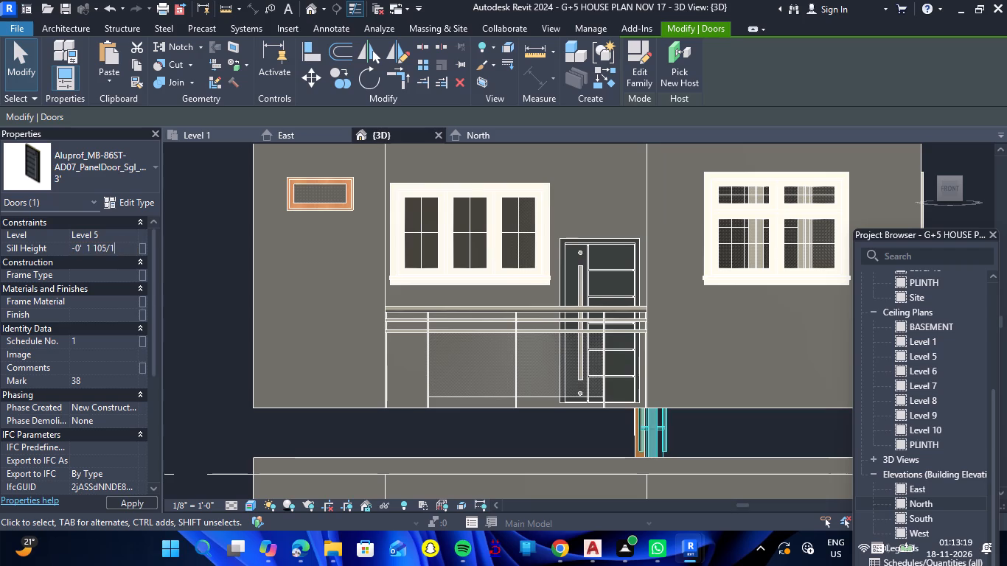
{"action": "type", "text": "2'"}
{"action": "key", "text": "Return"}
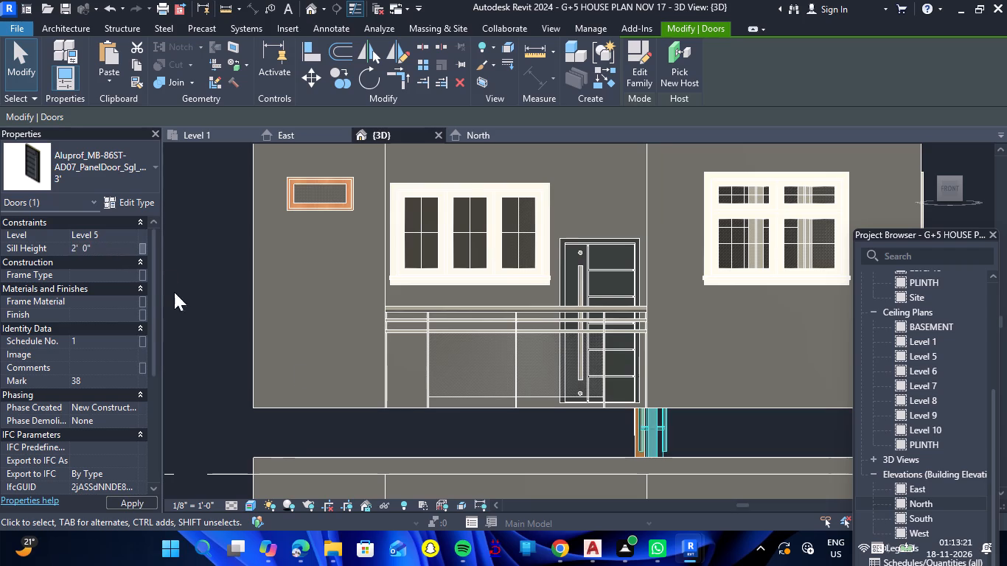
Set the sill height of the Level 5 ExtDbl (8) 3'6" double door showing in the gap to 2'.
{"action": "left_click", "coordinate": [633, 439]}
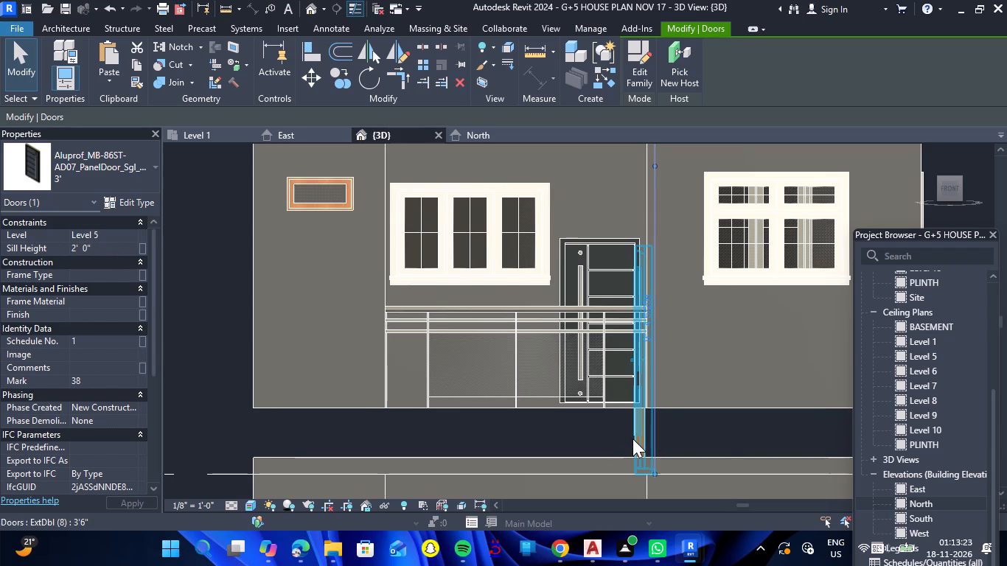
{"action": "left_click", "coordinate": [106, 251]}
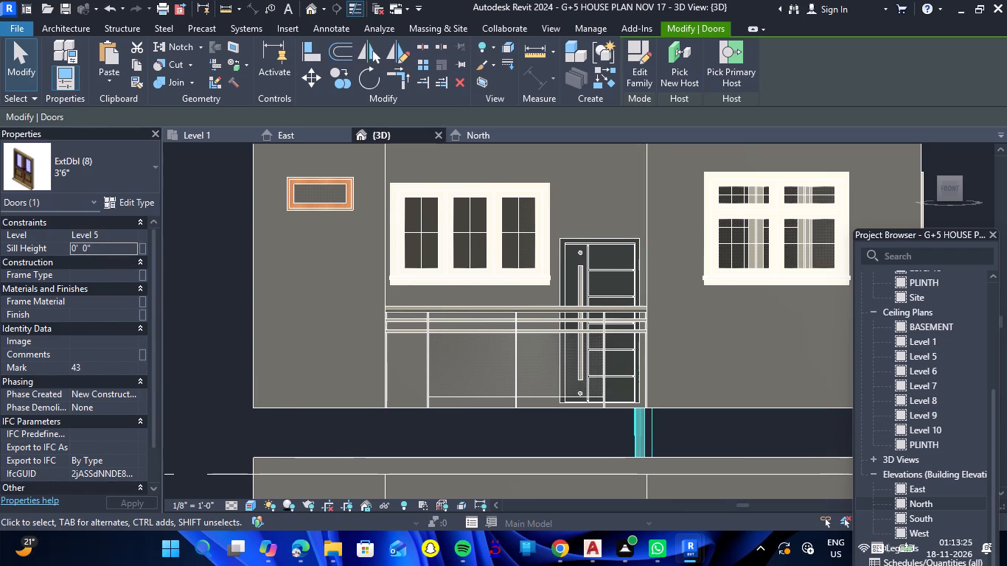
{"action": "type", "text": "2'"}
{"action": "key", "text": "Return"}
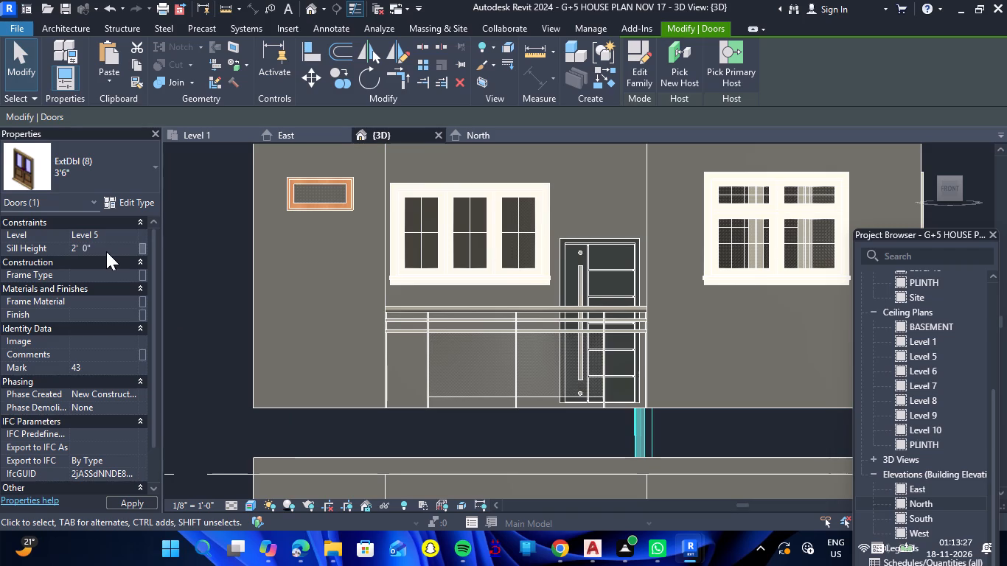
{"action": "left_click", "coordinate": [212, 373]}
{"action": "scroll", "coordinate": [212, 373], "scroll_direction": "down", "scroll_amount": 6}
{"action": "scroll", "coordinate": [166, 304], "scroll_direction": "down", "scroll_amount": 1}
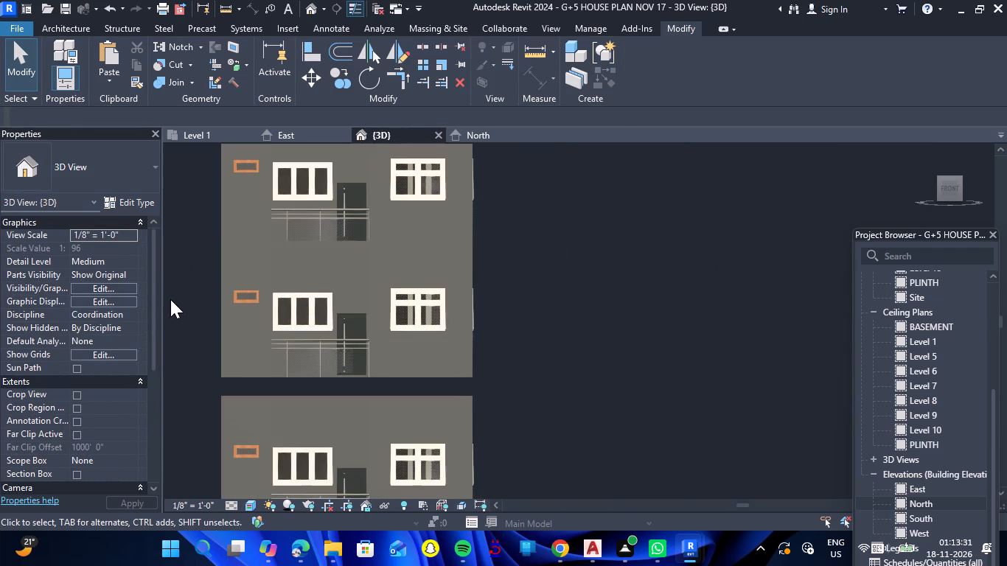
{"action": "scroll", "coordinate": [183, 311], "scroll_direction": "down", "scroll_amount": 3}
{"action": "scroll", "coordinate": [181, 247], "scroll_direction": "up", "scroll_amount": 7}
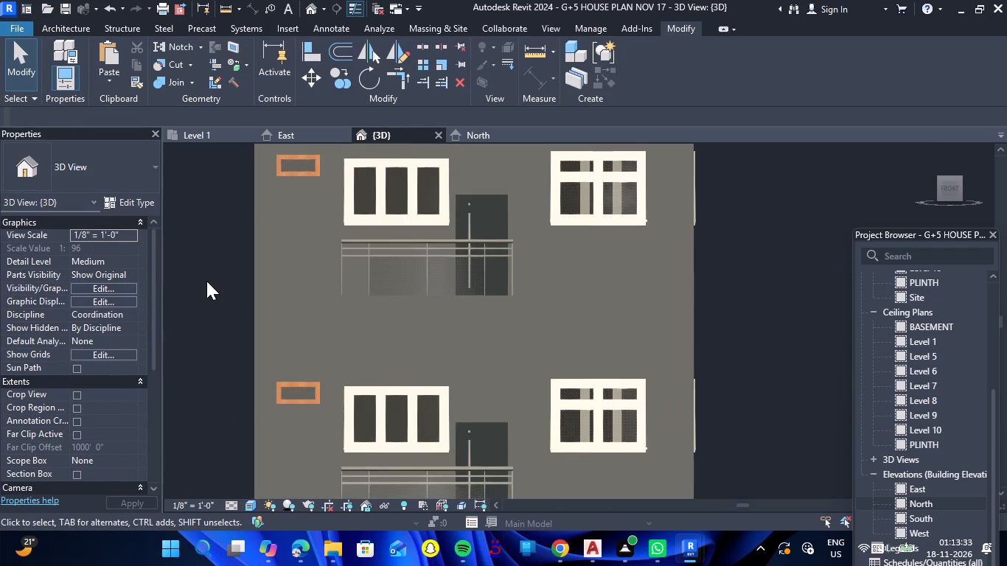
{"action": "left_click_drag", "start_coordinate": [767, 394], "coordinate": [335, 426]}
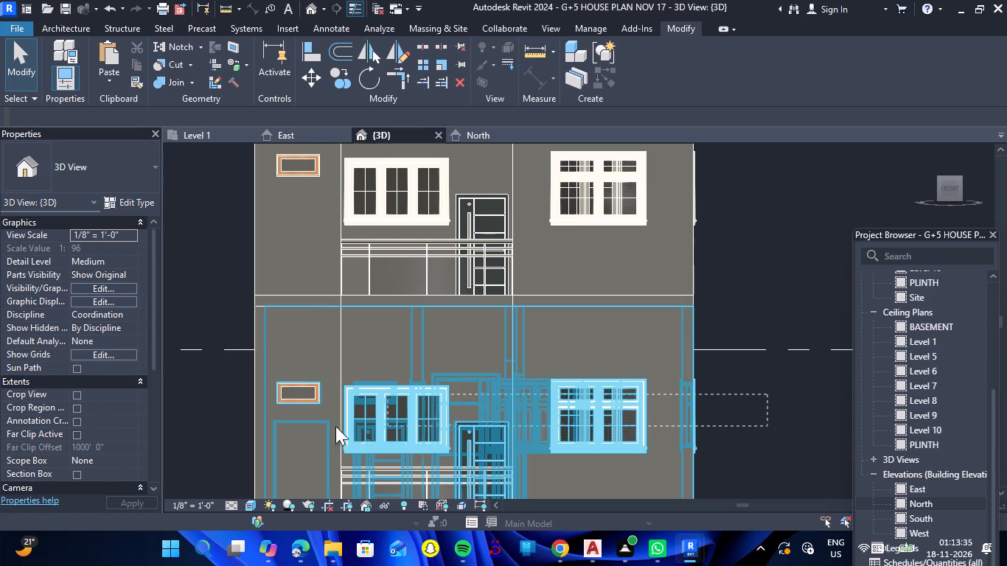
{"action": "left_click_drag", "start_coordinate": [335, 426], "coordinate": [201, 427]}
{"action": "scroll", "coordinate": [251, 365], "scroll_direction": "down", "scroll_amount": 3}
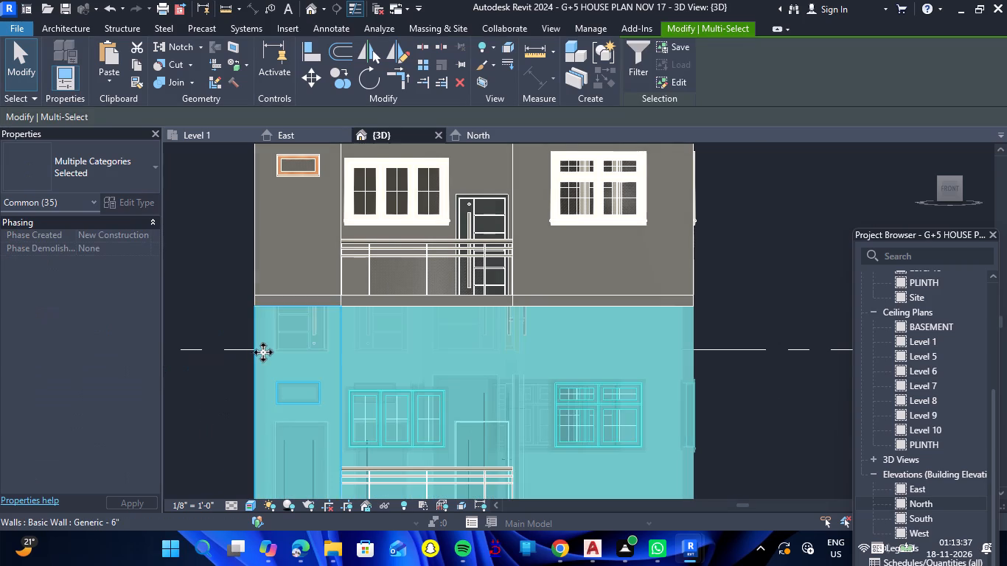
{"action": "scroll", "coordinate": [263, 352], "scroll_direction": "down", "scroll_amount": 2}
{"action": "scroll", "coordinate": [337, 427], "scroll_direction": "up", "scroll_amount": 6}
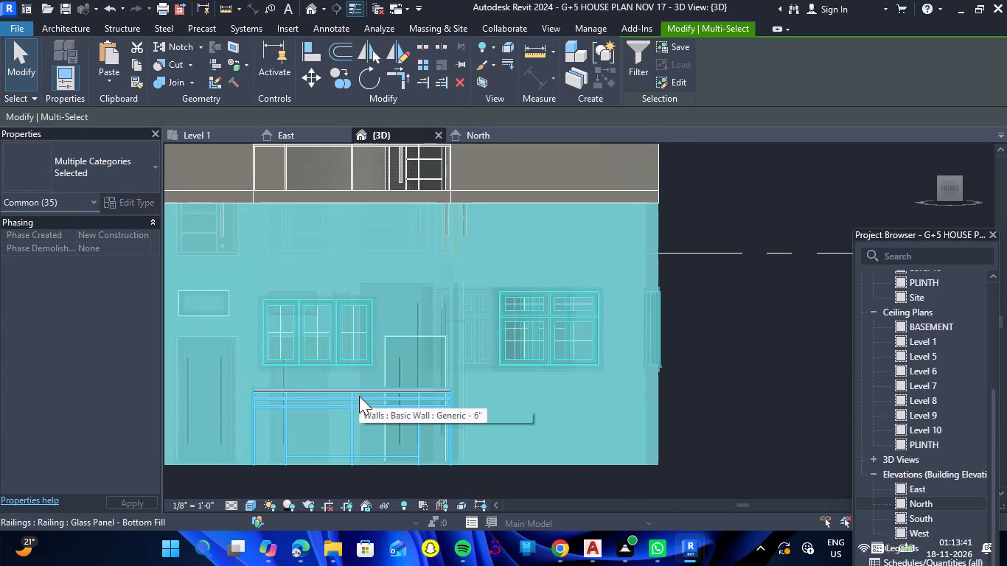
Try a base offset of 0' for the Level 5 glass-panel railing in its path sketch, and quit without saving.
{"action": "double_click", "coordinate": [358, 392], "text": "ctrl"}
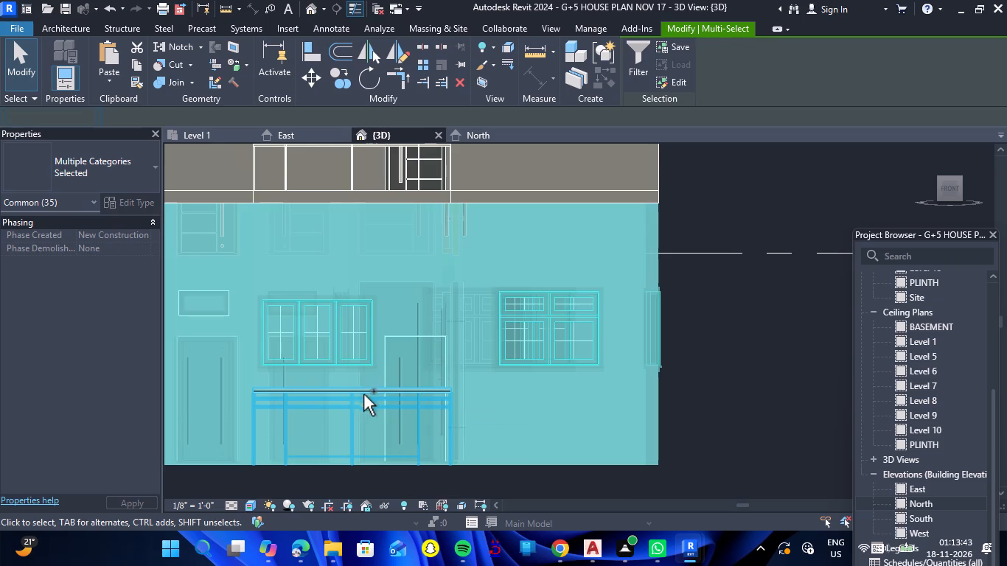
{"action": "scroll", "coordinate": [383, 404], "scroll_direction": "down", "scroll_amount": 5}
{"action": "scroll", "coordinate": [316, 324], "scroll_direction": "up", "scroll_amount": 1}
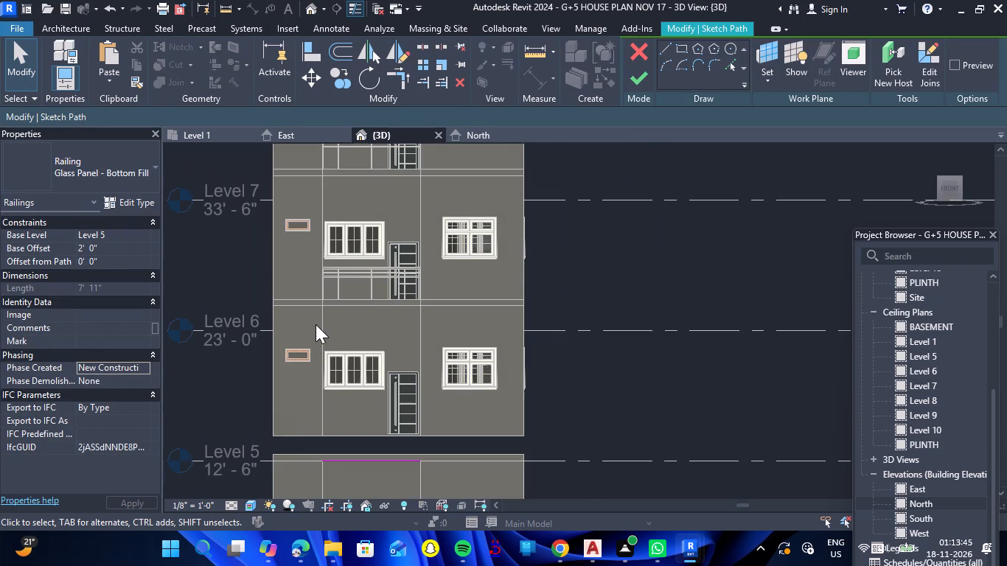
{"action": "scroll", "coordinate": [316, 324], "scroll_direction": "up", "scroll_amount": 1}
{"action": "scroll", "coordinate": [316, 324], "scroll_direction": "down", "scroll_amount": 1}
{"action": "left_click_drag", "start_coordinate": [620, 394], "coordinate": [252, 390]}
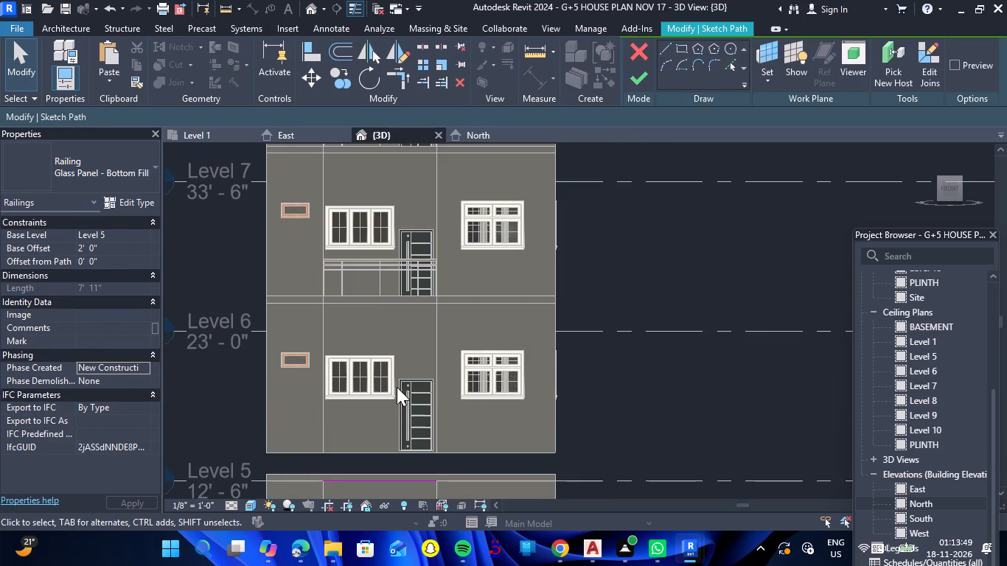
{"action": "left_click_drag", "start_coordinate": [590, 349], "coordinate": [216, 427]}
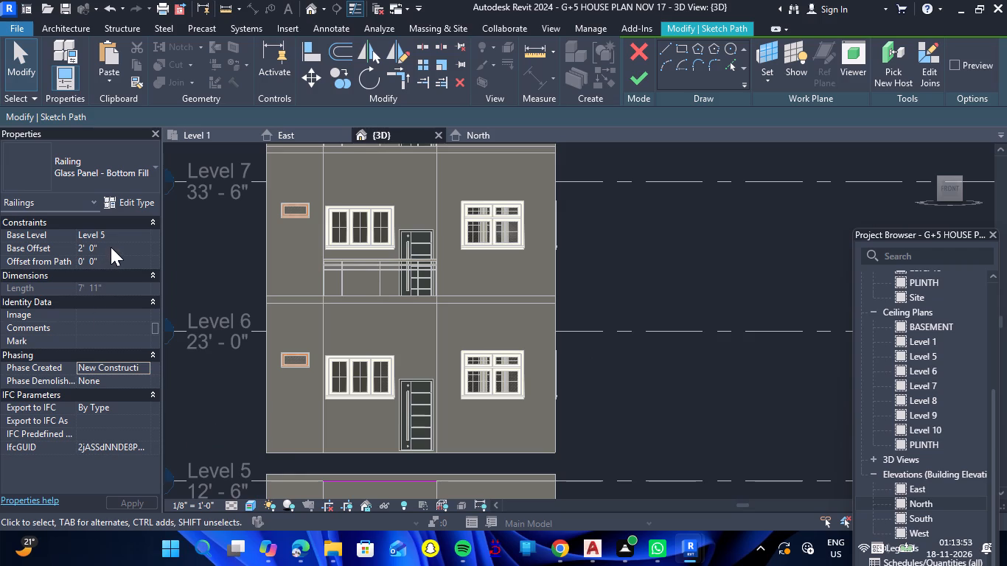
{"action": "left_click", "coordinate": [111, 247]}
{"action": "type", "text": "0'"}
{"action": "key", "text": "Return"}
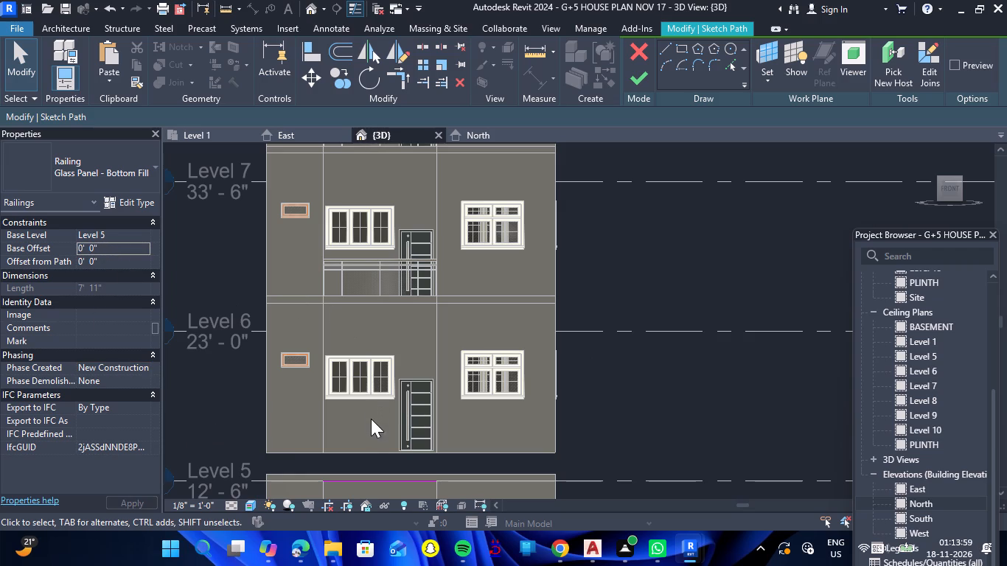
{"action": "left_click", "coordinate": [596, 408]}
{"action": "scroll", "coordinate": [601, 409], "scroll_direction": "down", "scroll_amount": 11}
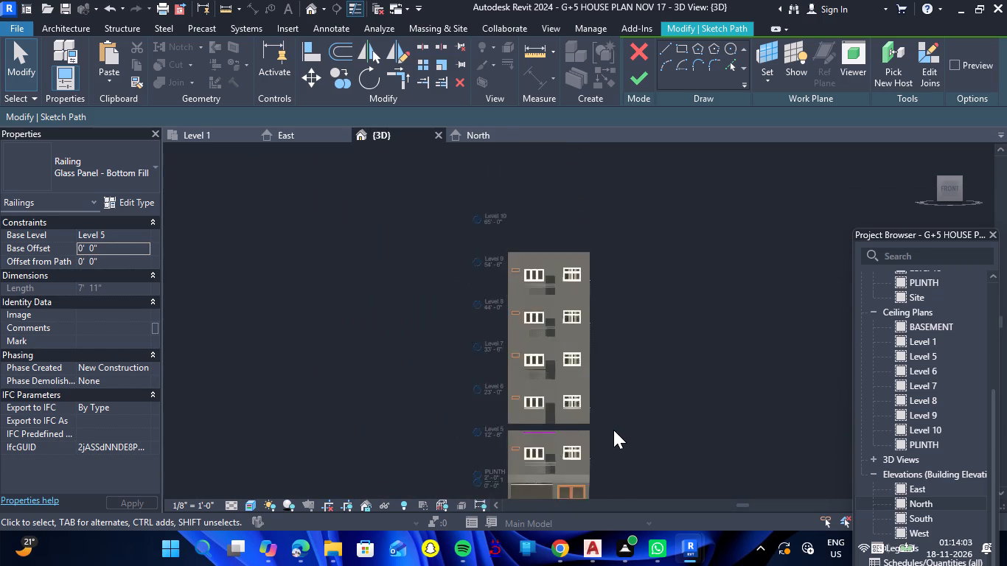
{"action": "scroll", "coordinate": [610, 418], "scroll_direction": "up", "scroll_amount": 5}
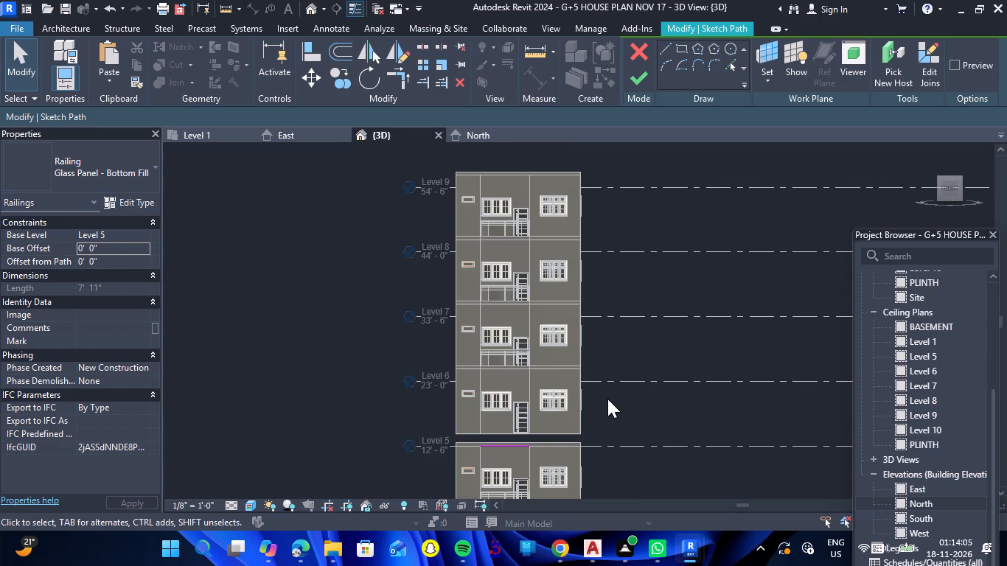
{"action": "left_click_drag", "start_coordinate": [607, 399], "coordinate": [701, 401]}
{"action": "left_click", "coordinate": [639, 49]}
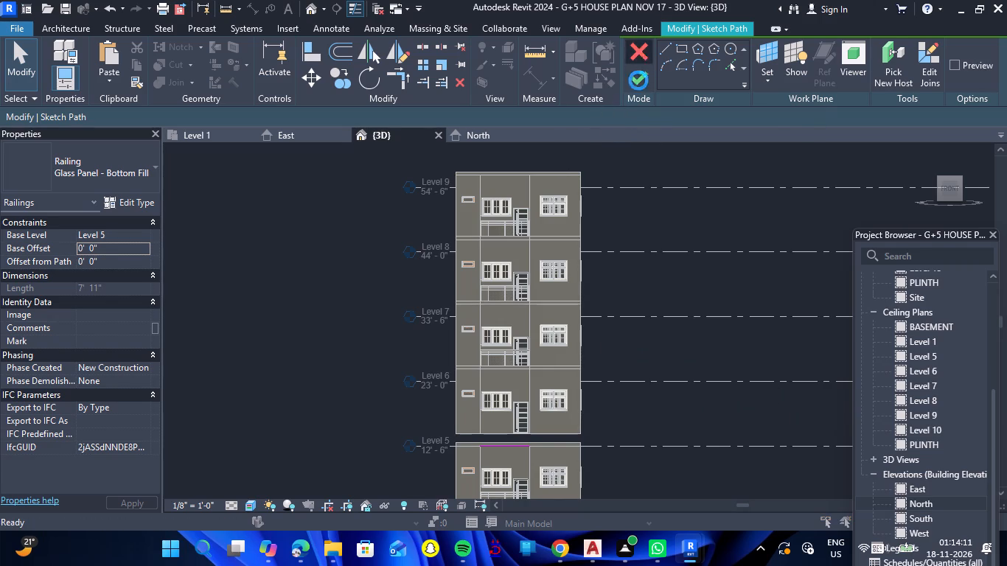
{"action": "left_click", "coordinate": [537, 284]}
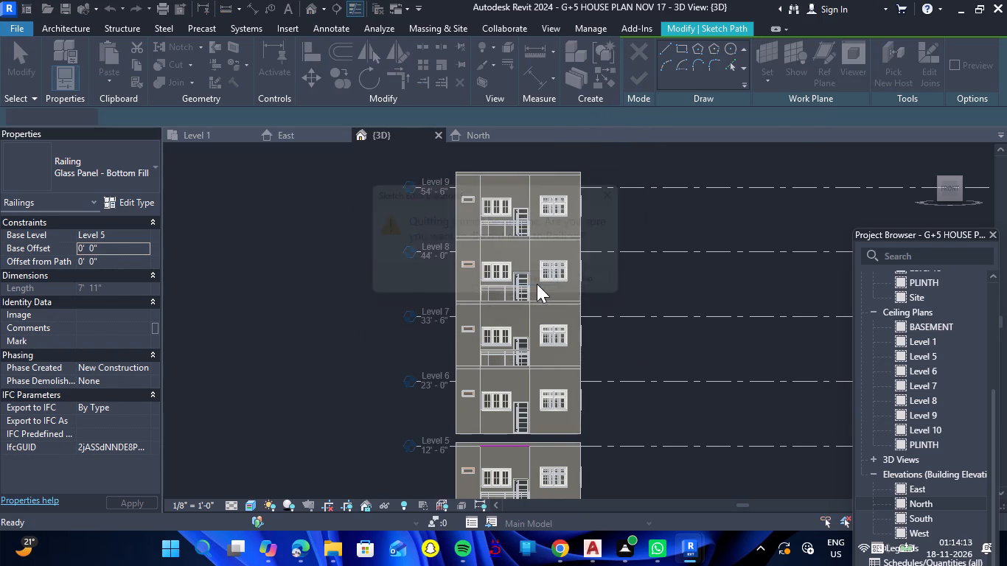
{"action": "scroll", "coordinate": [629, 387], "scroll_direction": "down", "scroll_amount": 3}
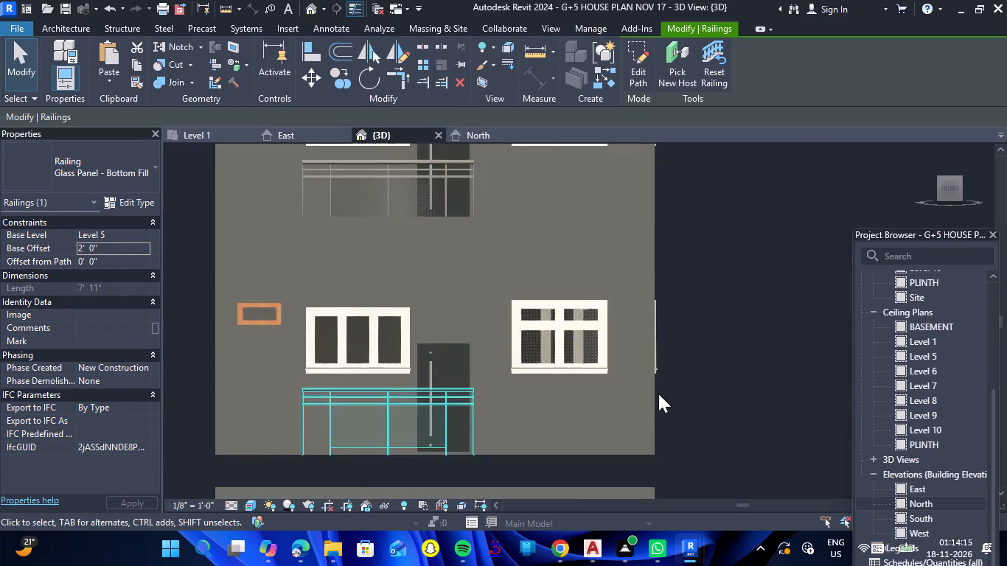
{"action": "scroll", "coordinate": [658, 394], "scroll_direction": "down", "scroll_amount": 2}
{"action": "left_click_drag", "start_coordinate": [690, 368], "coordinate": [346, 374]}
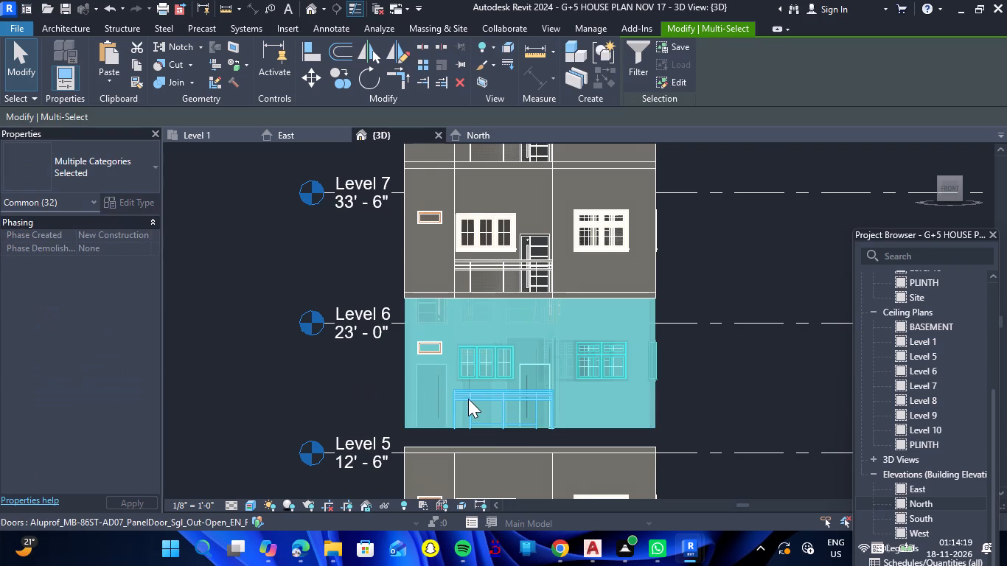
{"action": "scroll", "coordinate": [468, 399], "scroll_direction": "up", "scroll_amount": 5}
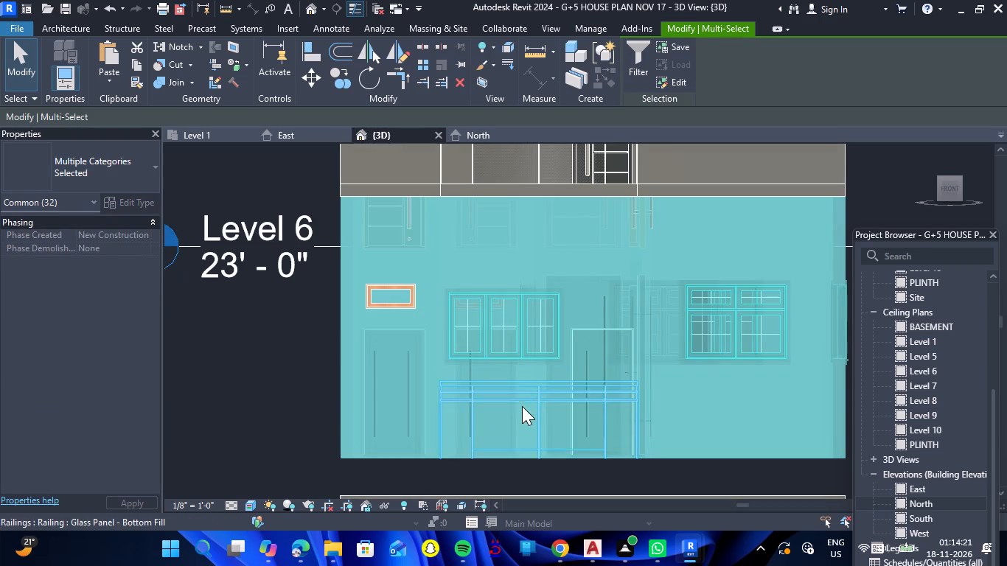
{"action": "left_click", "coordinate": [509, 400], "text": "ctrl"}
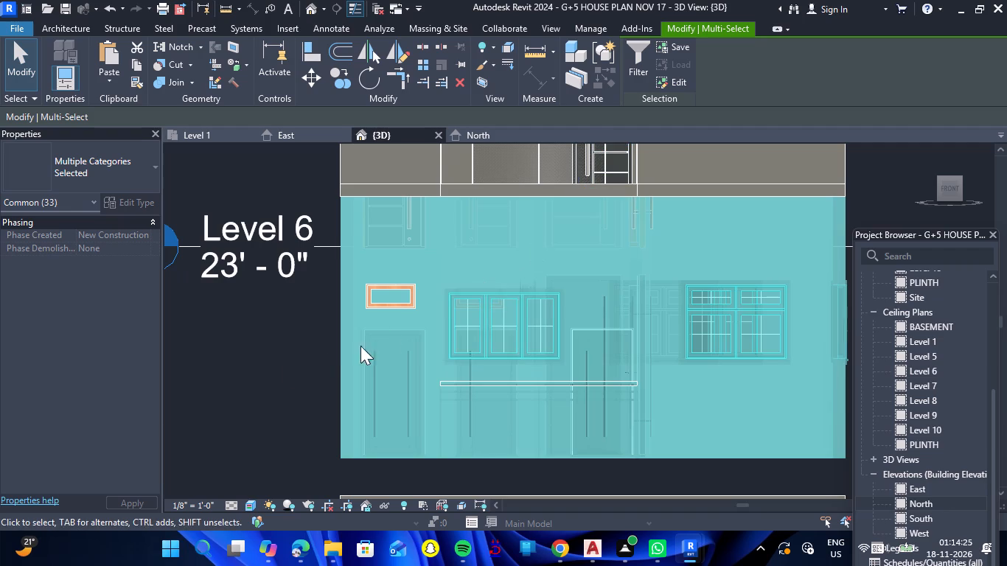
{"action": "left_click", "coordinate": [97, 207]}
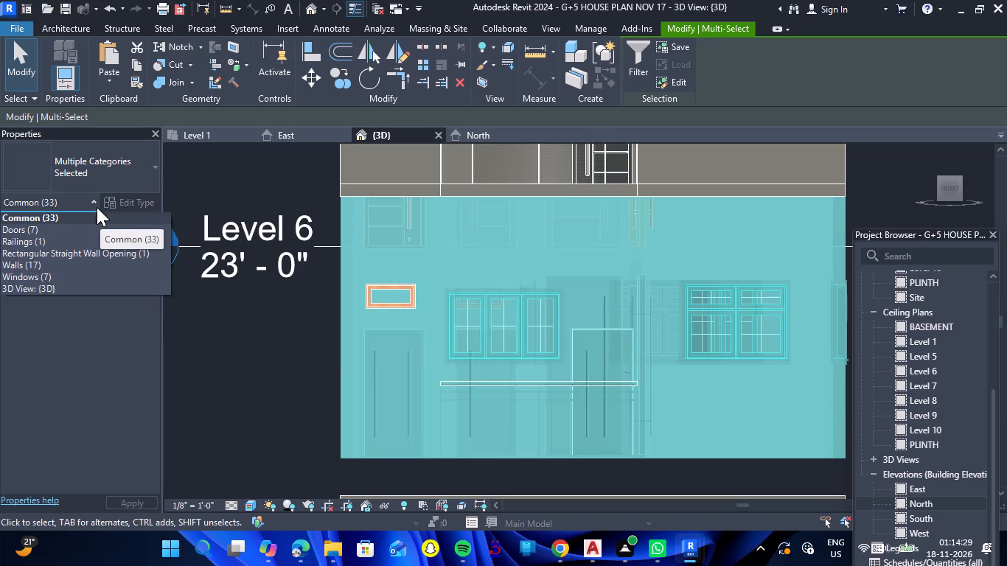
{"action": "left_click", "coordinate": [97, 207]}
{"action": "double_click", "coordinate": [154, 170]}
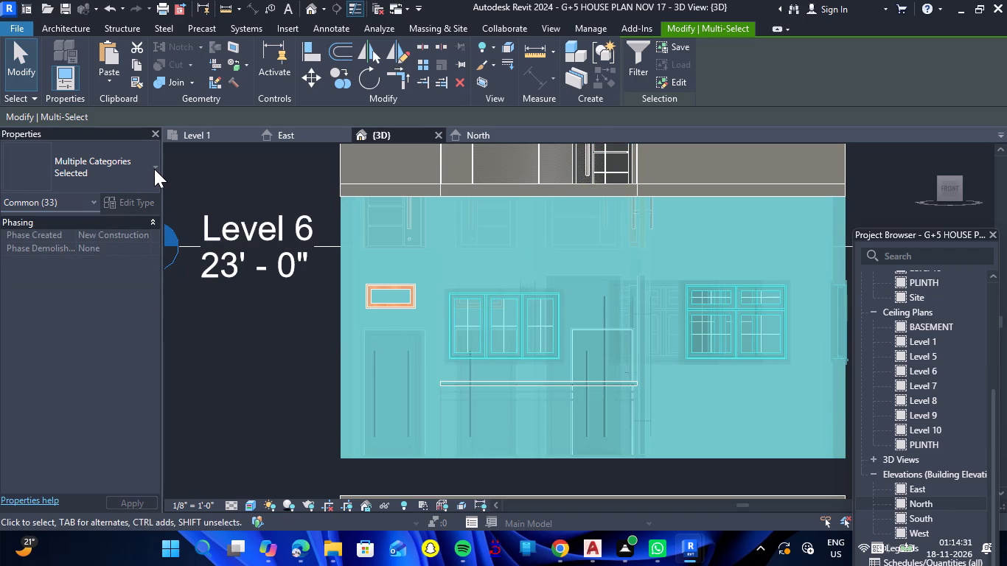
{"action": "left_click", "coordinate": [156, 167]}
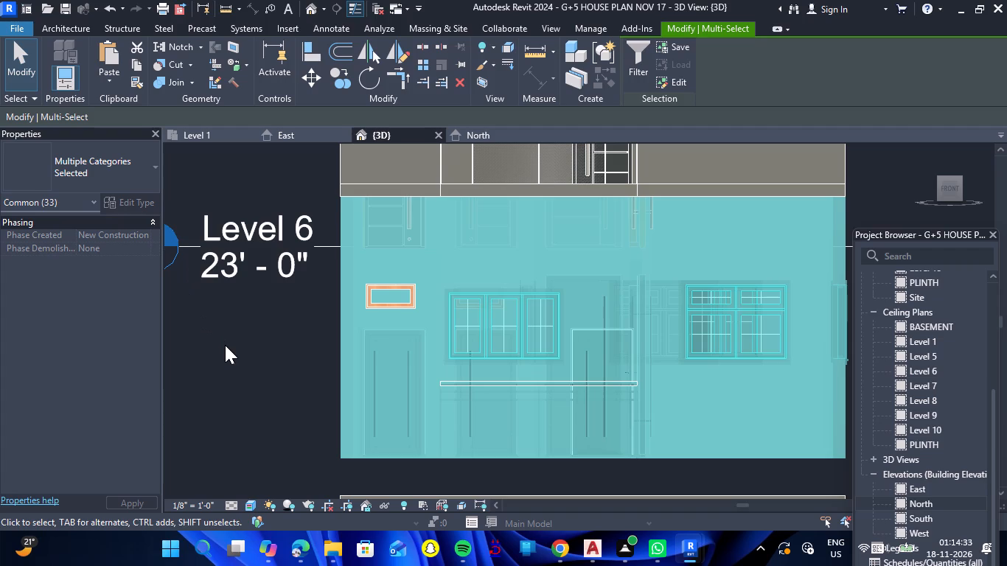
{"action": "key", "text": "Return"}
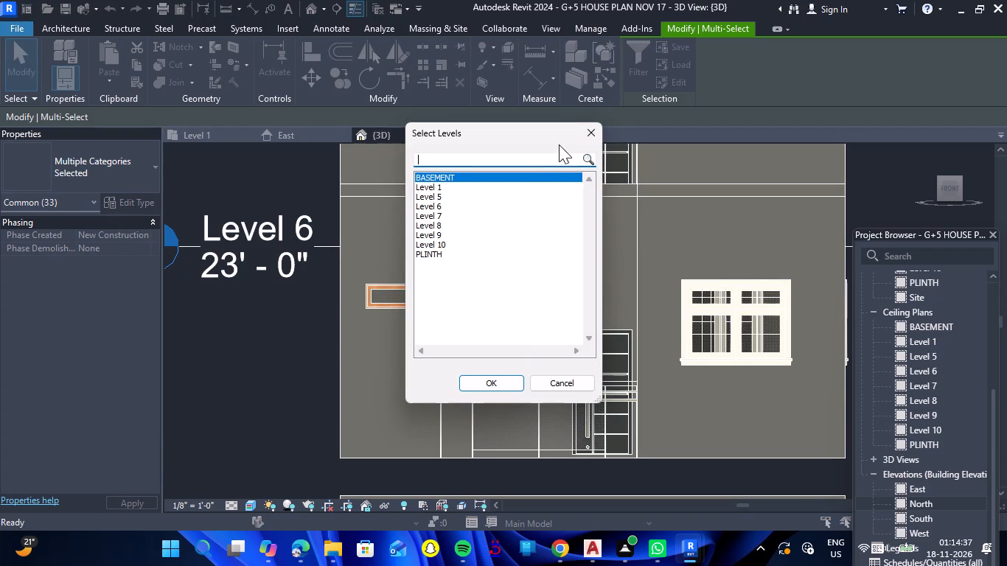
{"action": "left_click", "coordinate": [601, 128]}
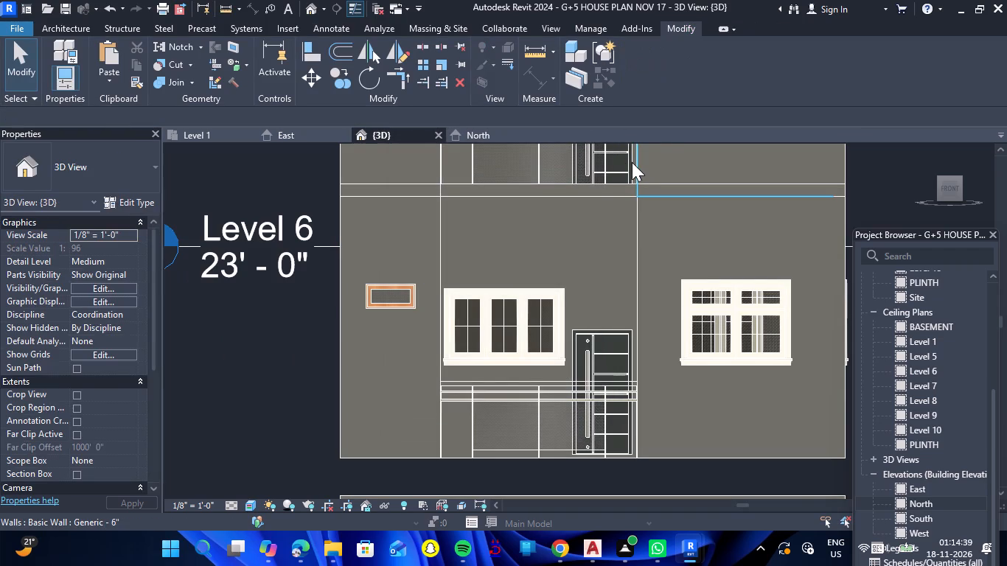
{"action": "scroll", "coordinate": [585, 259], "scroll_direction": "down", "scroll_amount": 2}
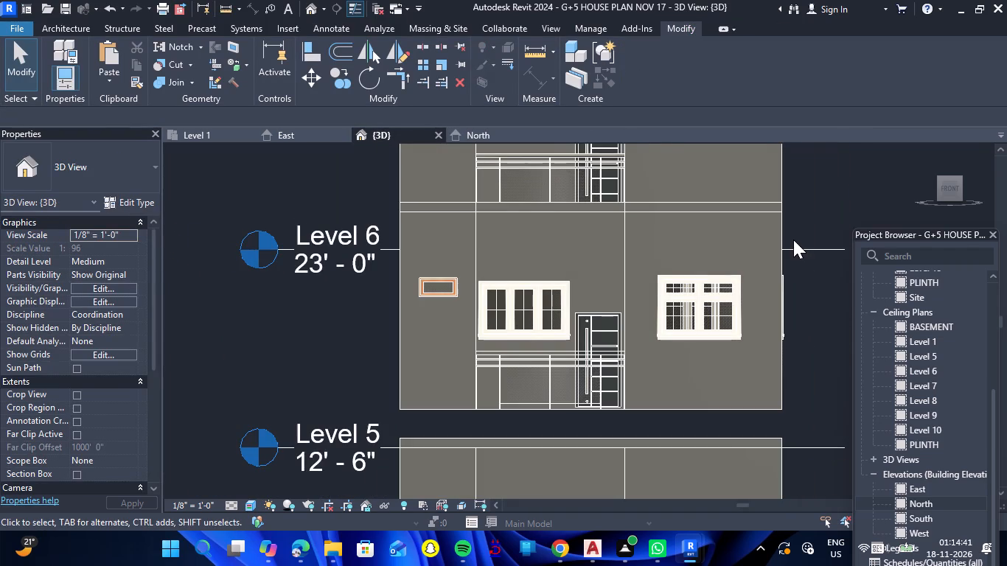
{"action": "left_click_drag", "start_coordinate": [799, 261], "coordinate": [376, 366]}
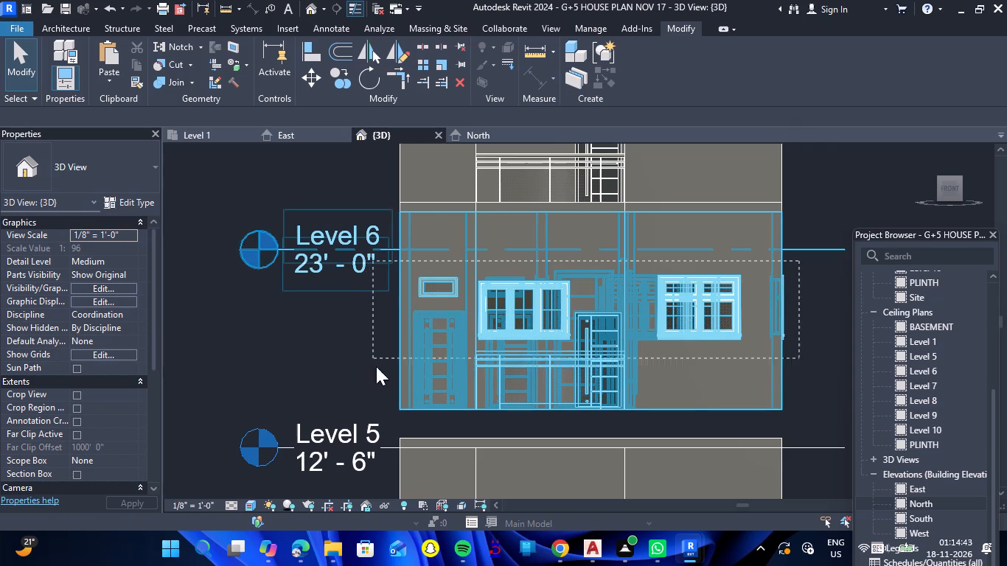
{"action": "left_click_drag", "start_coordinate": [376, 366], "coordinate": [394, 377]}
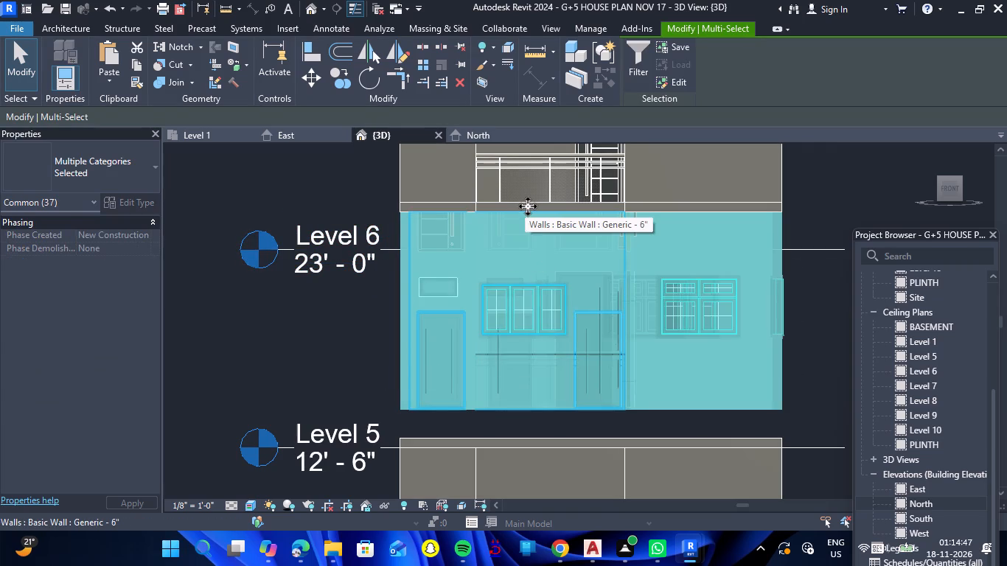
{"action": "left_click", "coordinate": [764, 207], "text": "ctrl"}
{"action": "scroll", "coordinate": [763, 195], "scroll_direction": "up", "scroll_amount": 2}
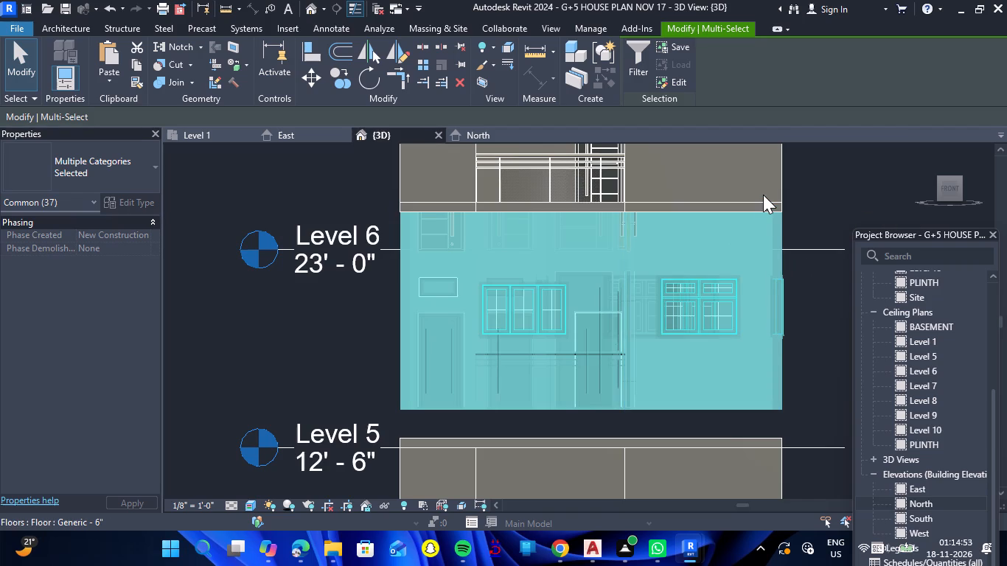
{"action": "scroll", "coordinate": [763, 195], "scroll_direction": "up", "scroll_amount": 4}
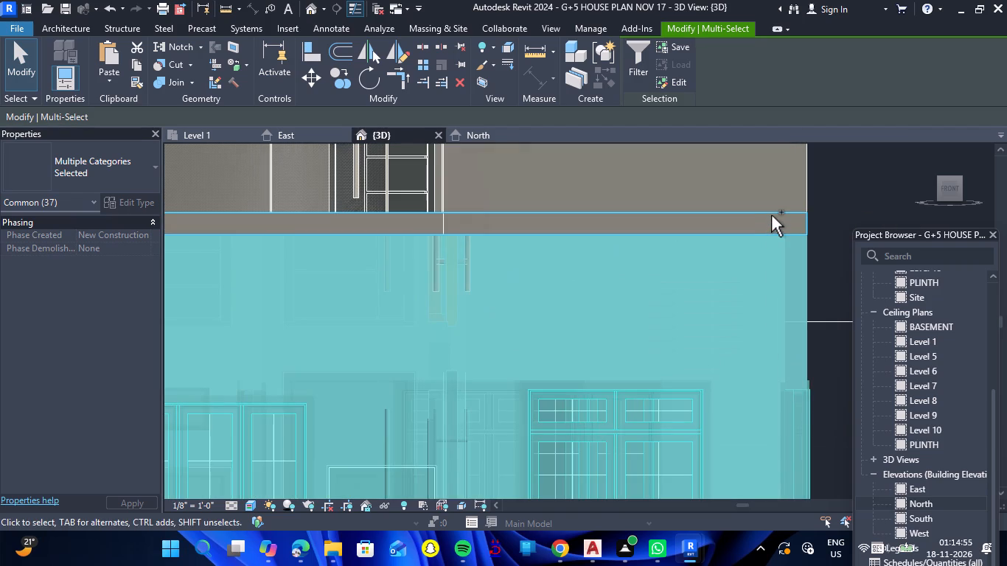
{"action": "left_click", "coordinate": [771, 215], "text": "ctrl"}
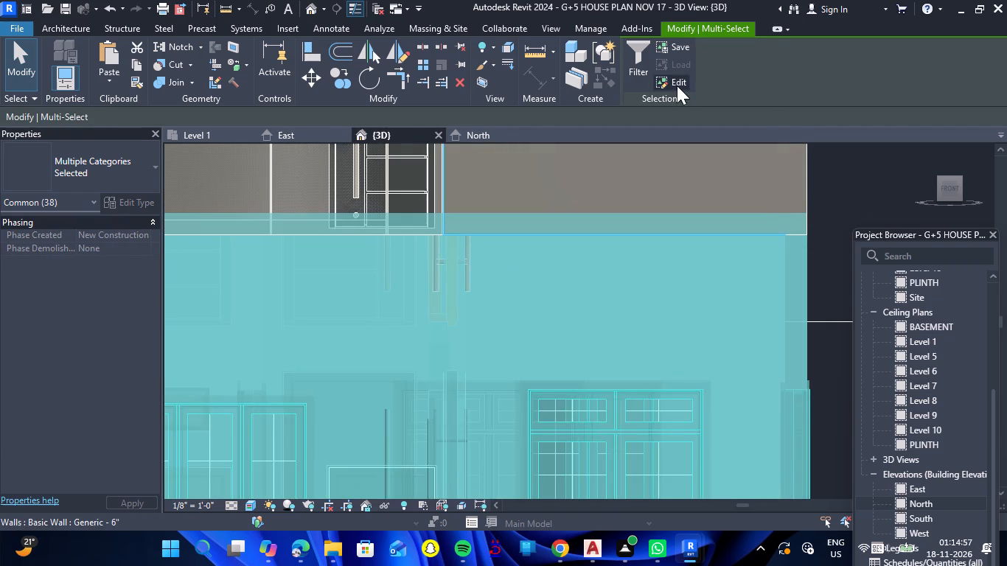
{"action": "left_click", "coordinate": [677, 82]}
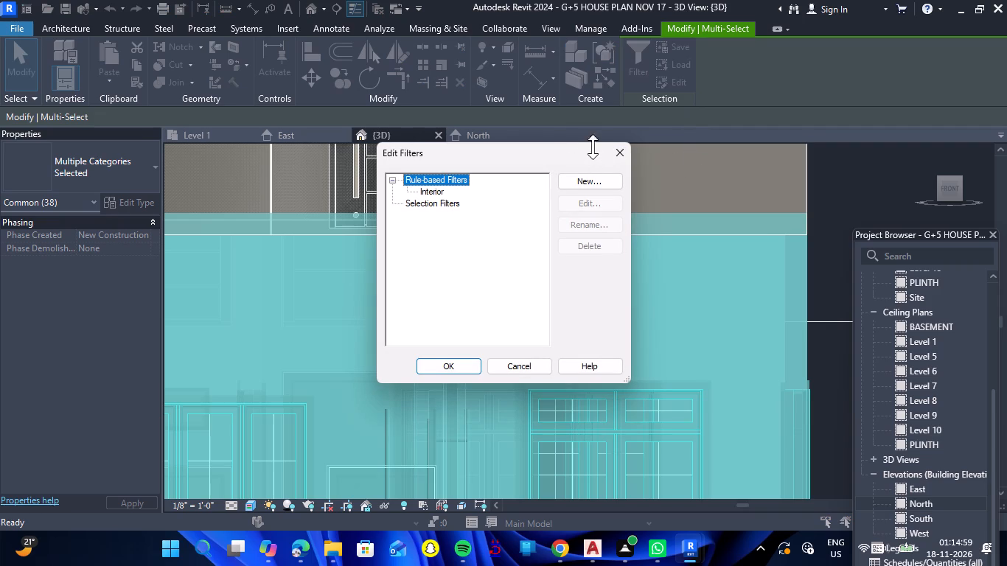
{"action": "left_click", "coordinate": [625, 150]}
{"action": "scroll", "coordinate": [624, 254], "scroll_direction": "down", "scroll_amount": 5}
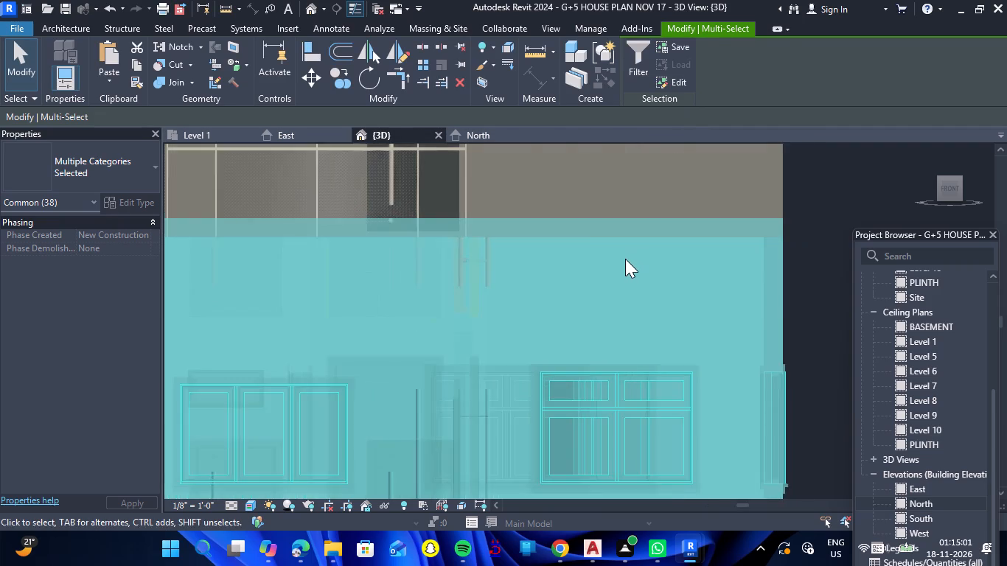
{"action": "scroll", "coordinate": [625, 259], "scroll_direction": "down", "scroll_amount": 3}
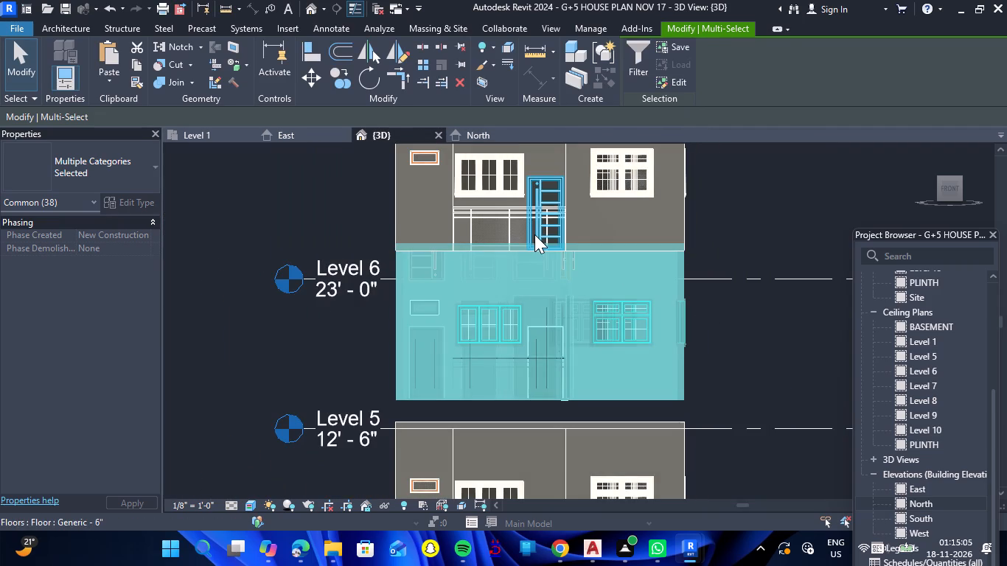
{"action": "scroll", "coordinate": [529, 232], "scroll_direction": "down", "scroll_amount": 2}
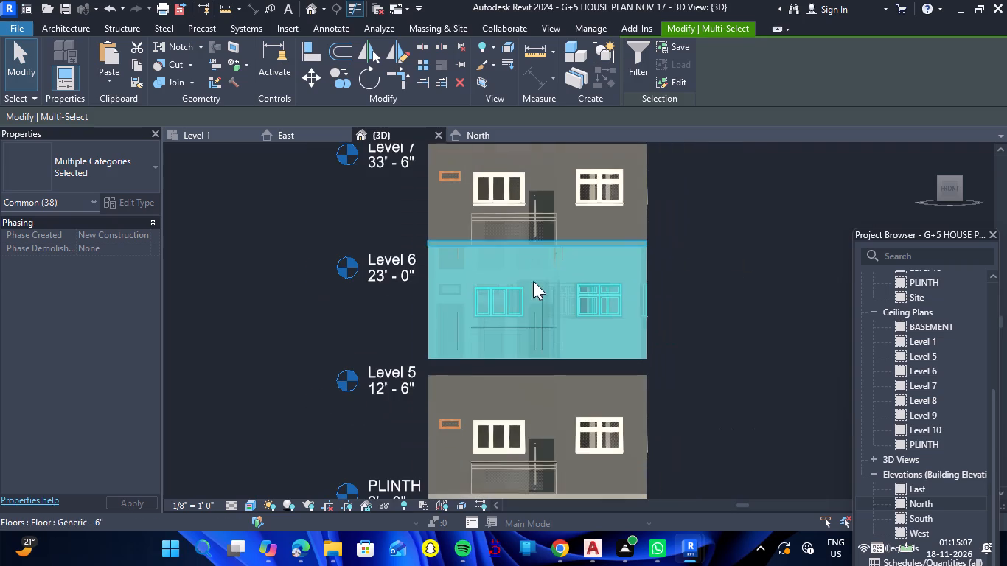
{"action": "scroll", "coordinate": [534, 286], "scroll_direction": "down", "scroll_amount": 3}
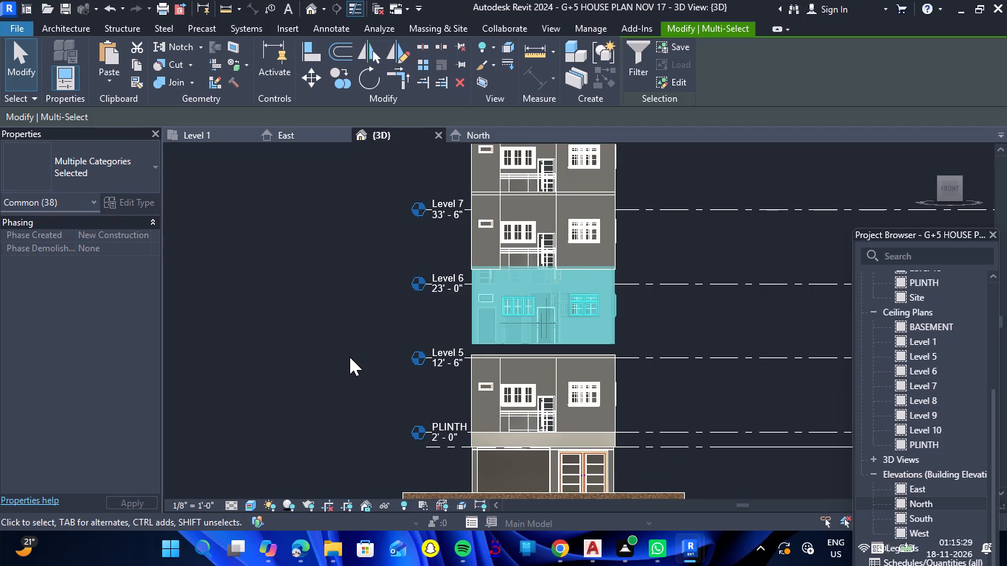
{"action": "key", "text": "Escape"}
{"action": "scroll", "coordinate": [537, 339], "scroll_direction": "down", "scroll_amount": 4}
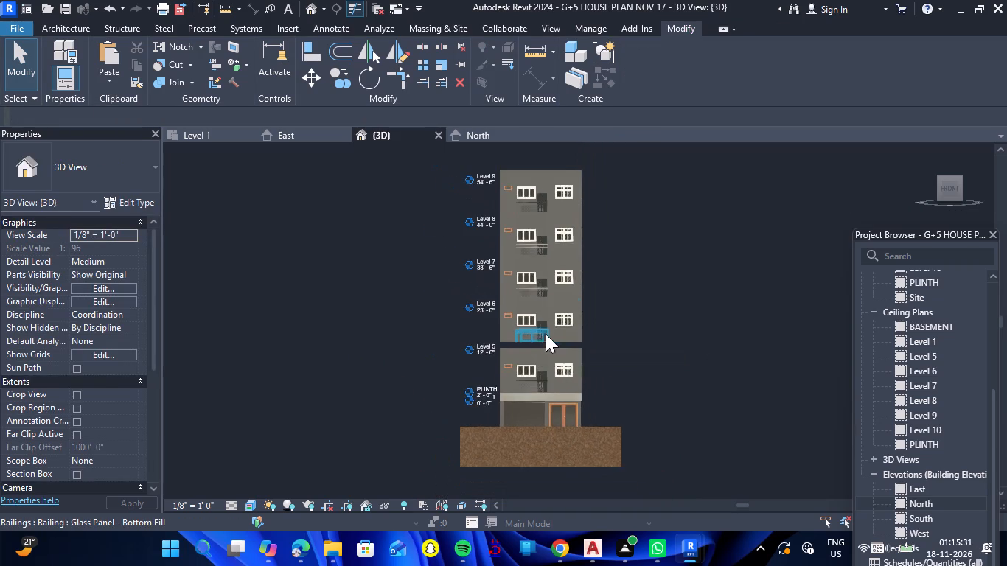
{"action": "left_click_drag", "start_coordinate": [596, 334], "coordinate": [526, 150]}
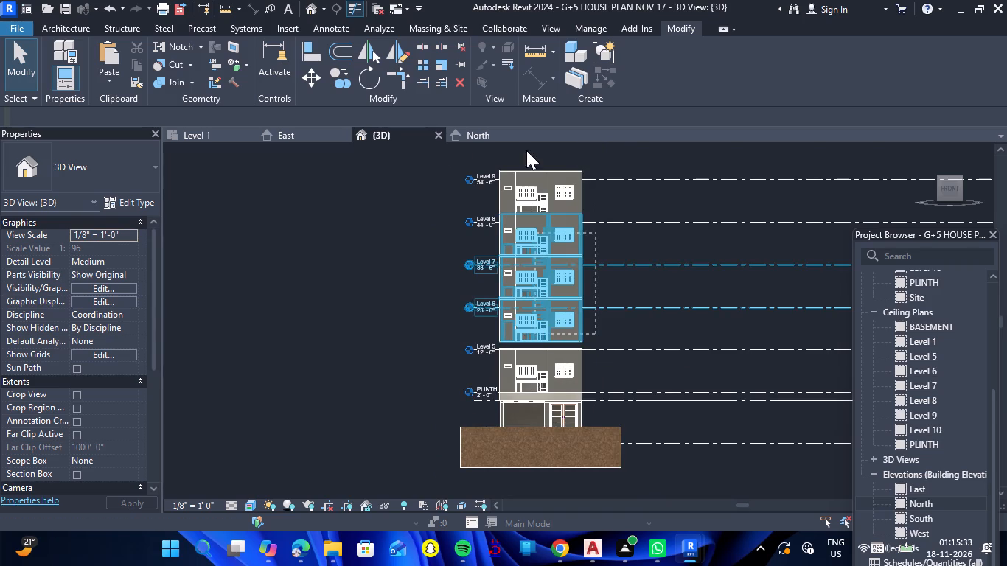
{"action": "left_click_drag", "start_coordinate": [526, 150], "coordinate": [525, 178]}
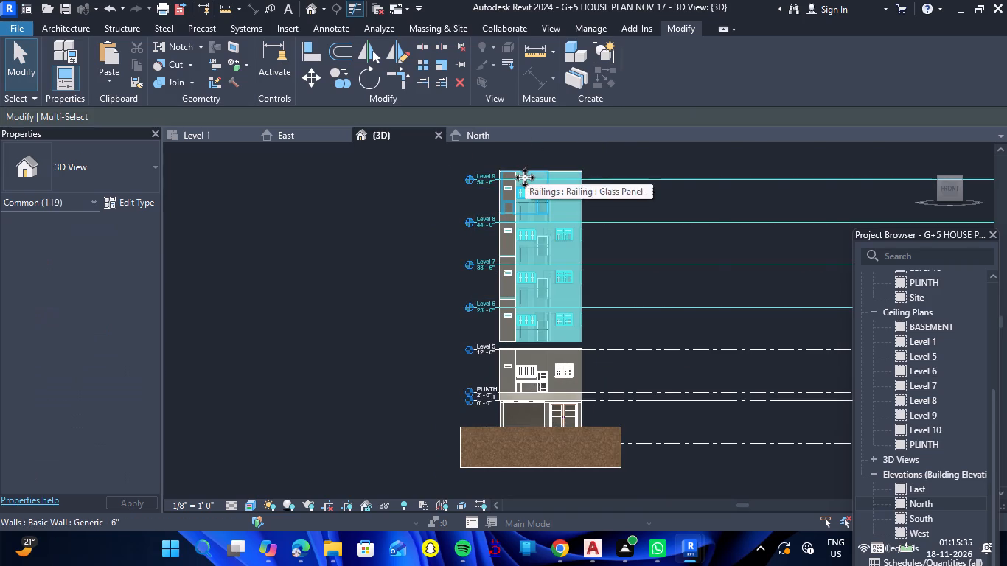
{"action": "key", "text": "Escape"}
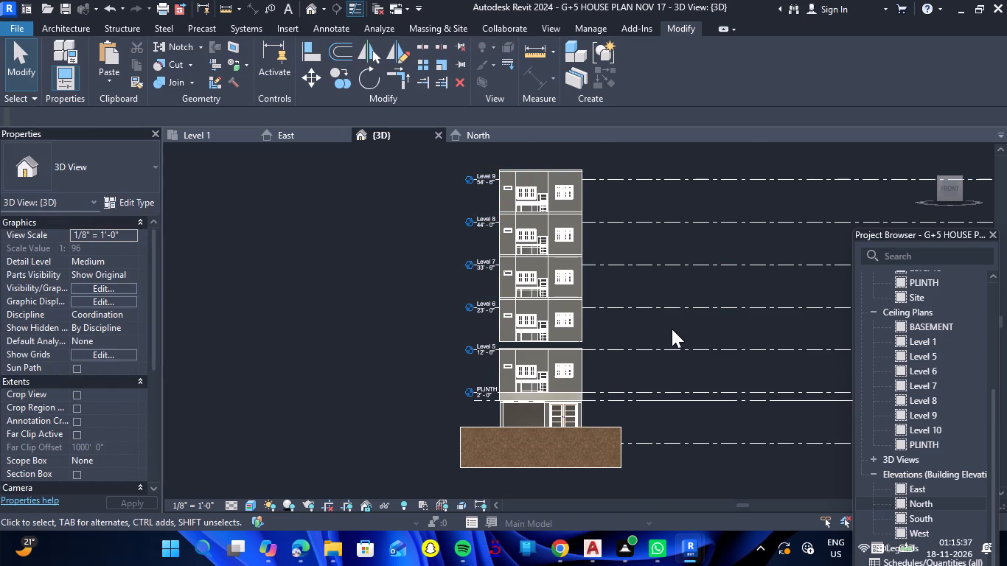
Undo the recent Level 5 edits and storey copies until only the original storey above the plinth remains.
{"action": "key", "text": "ctrl+z"}
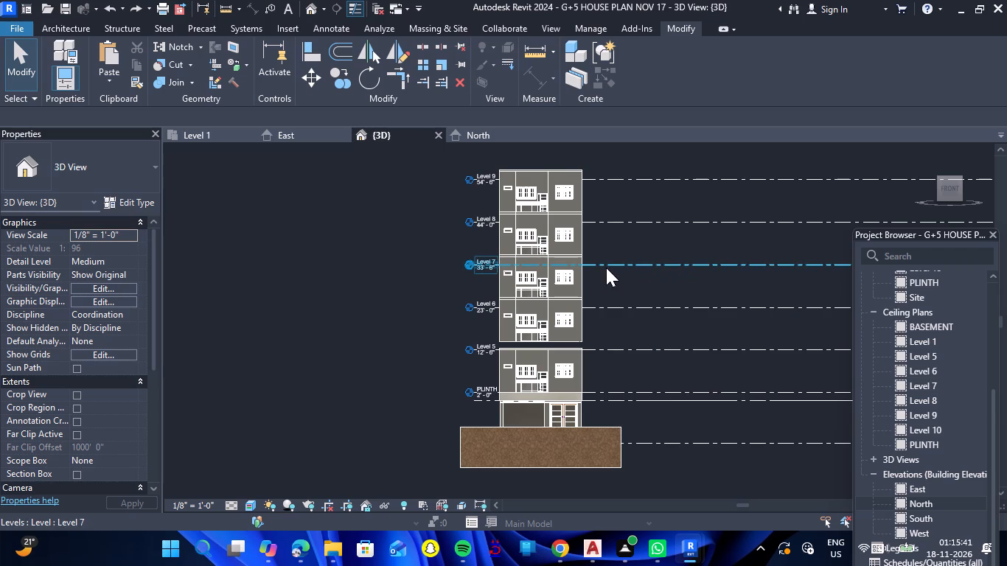
{"action": "key", "text": "ctrl+z"}
{"action": "key", "text": "ctrl+z"}
{"action": "key", "text": "ctrl+z"}
{"action": "key", "text": "ctrl+z"}
{"action": "key", "text": "ctrl+z"}
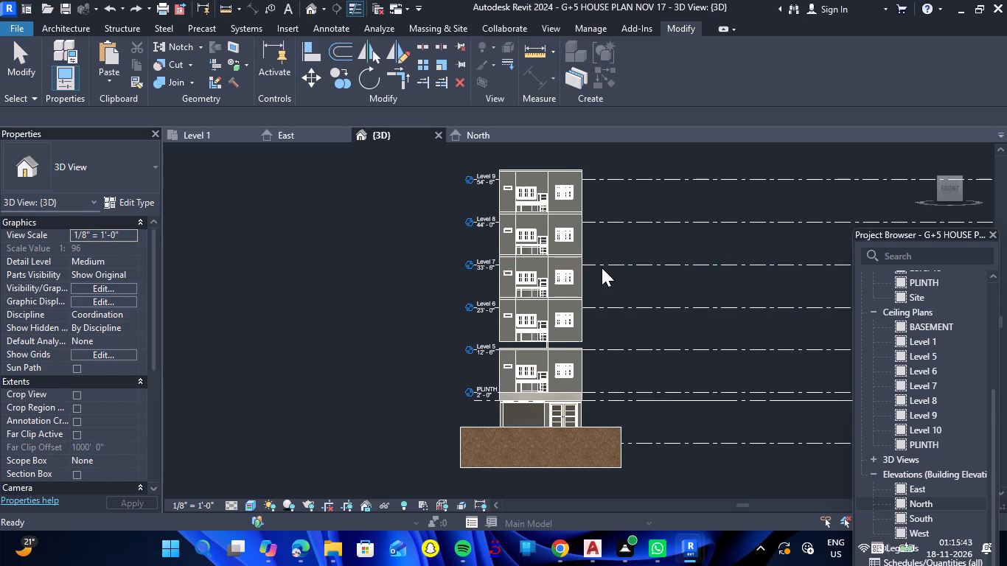
{"action": "key", "text": "ctrl+z"}
{"action": "key", "text": "ctrl+z"}
{"action": "key", "text": "ctrl+z"}
{"action": "key", "text": "ctrl+z"}
{"action": "key", "text": "ctrl+z"}
{"action": "key", "text": "ctrl+z"}
{"action": "key", "text": "ctrl+z"}
{"action": "key", "text": "ctrl+z"}
{"action": "key", "text": "ctrl+z"}
{"action": "key", "text": "ctrl+z"}
{"action": "key", "text": "ctrl+z"}
{"action": "key", "text": "ctrl+z"}
{"action": "key", "text": "ctrl+z"}
{"action": "key", "text": "ctrl+z"}
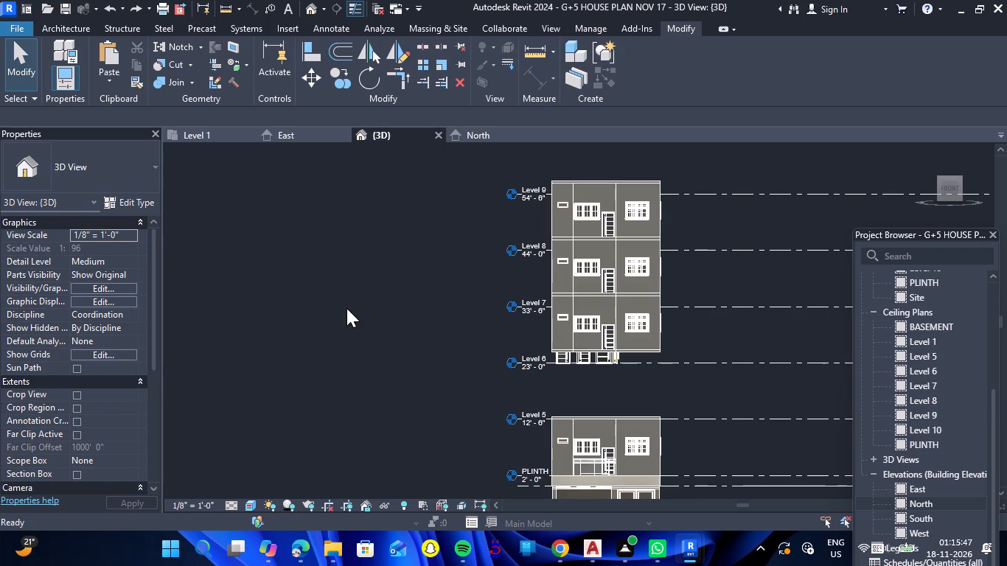
{"action": "key", "text": "ctrl+z"}
{"action": "key", "text": "ctrl+z"}
Copy the walls, doors, windows and wall opening of the storey above the plinth and paste them aligned to Level 5, unjoining conflicting elements.
{"action": "scroll", "coordinate": [320, 282], "scroll_direction": "down", "scroll_amount": 4}
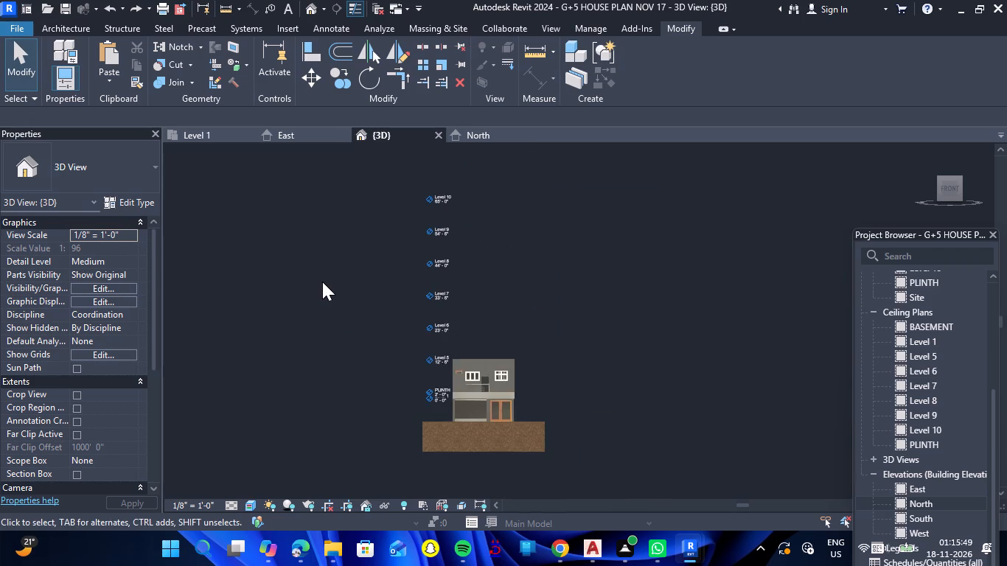
{"action": "scroll", "coordinate": [492, 363], "scroll_direction": "up", "scroll_amount": 6}
{"action": "left_click_drag", "start_coordinate": [572, 397], "coordinate": [464, 402]}
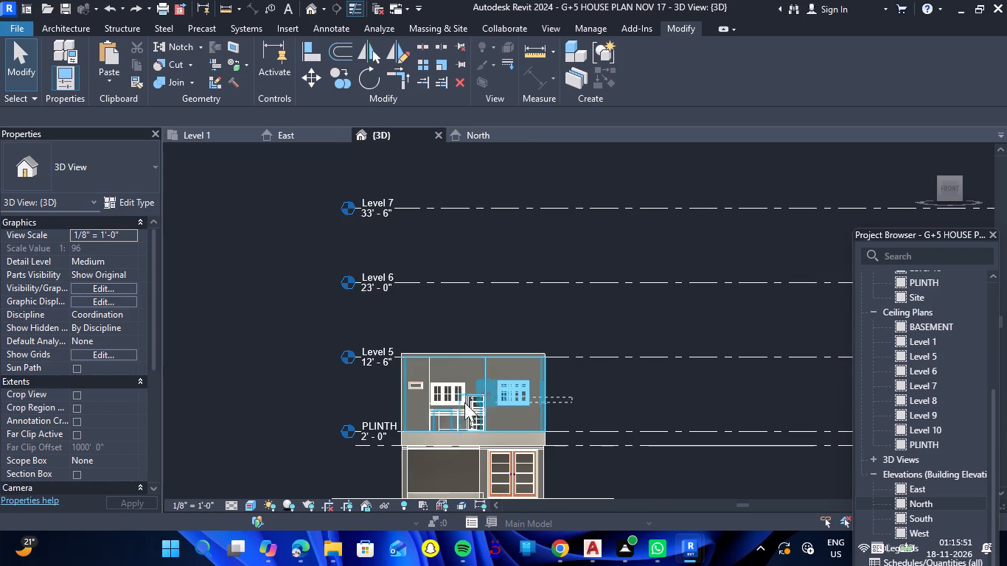
{"action": "left_click_drag", "start_coordinate": [464, 402], "coordinate": [371, 392]}
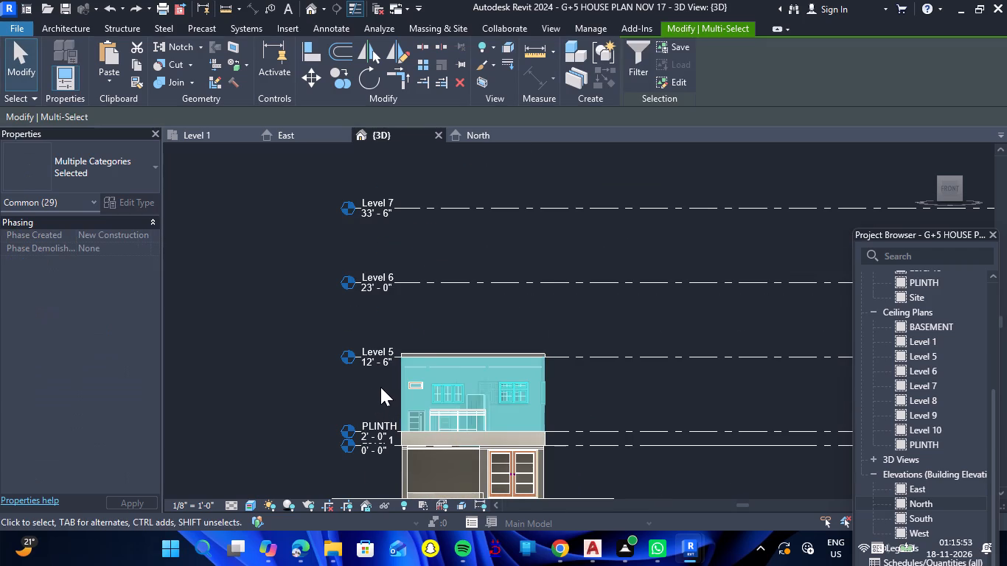
{"action": "scroll", "coordinate": [433, 361], "scroll_direction": "up", "scroll_amount": 2}
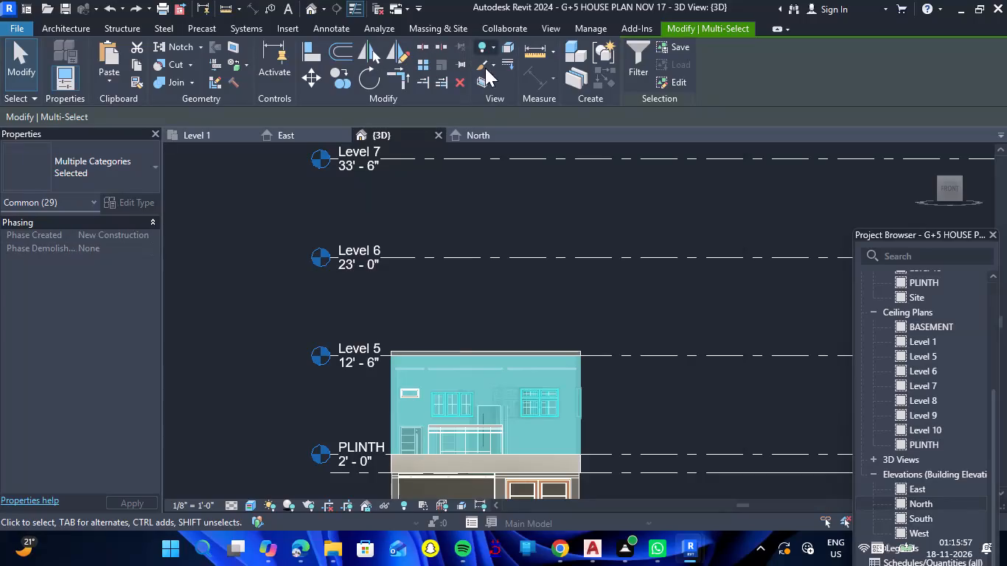
{"action": "left_click", "coordinate": [631, 72]}
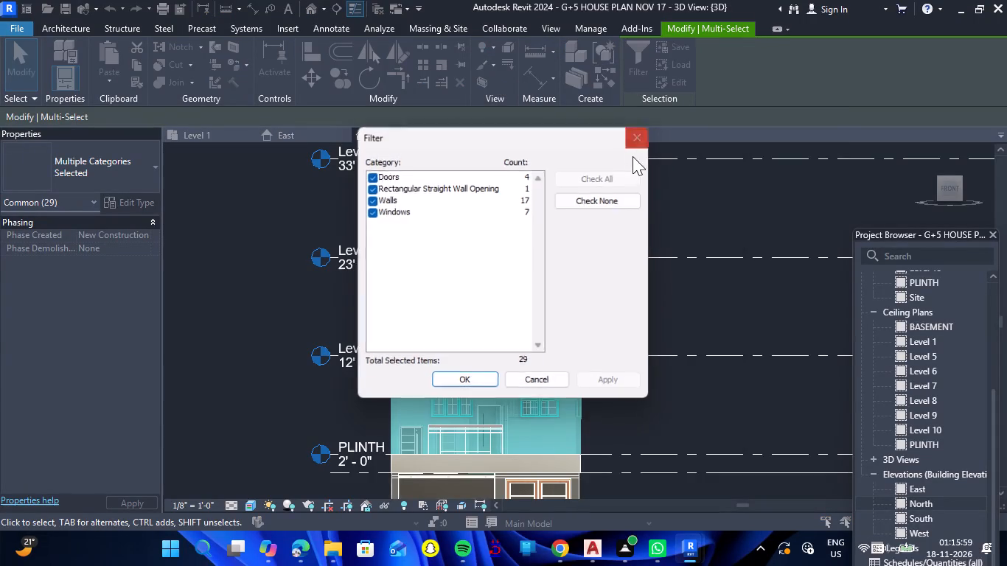
{"action": "left_click", "coordinate": [468, 383]}
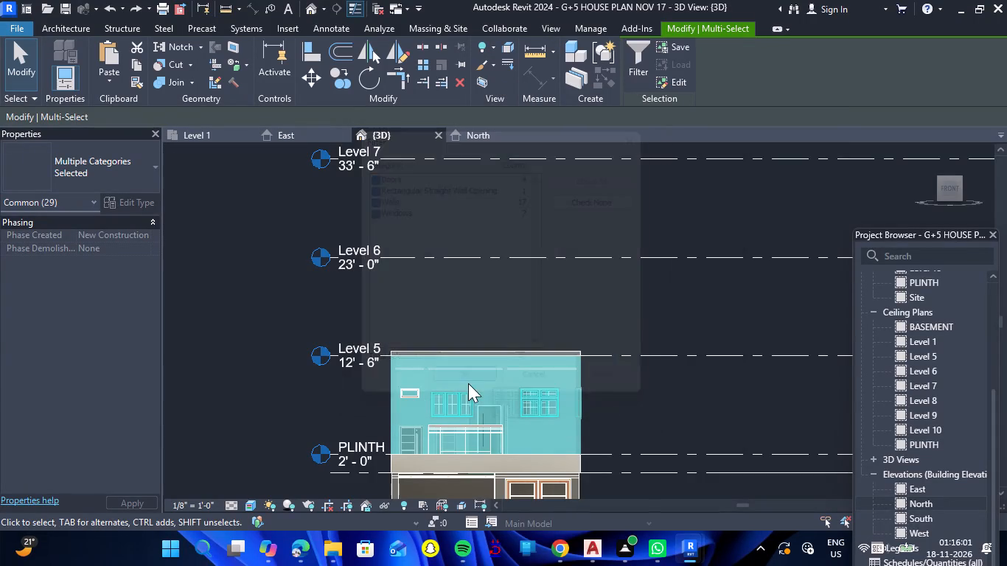
{"action": "left_click", "coordinate": [133, 66]}
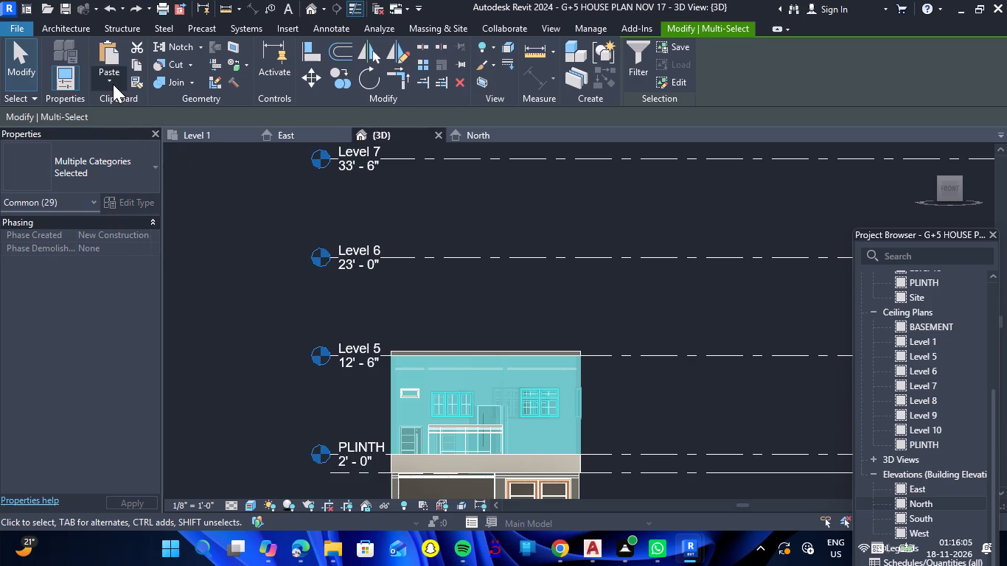
{"action": "left_click", "coordinate": [113, 84]}
{"action": "left_click", "coordinate": [148, 144]}
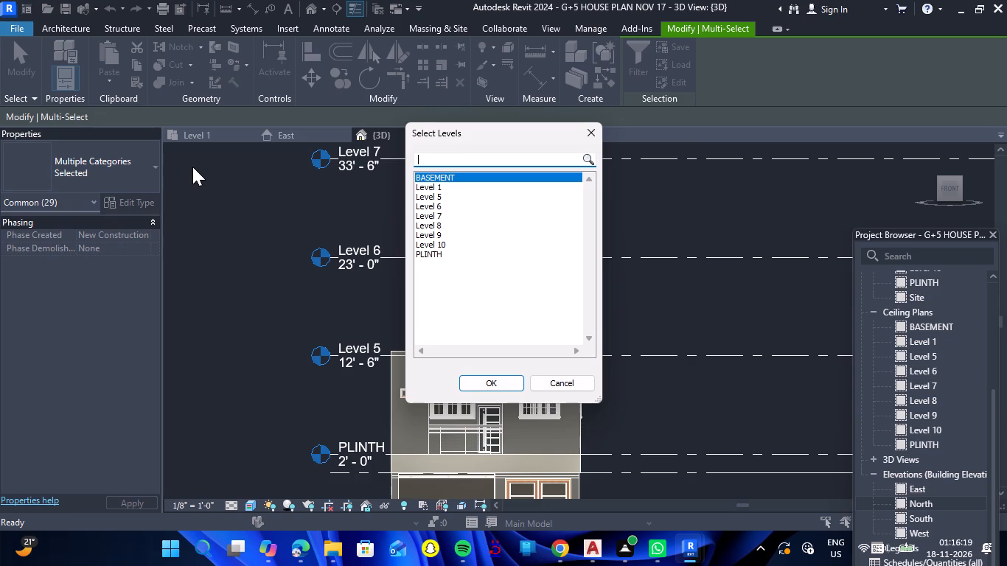
{"action": "left_click", "coordinate": [430, 196]}
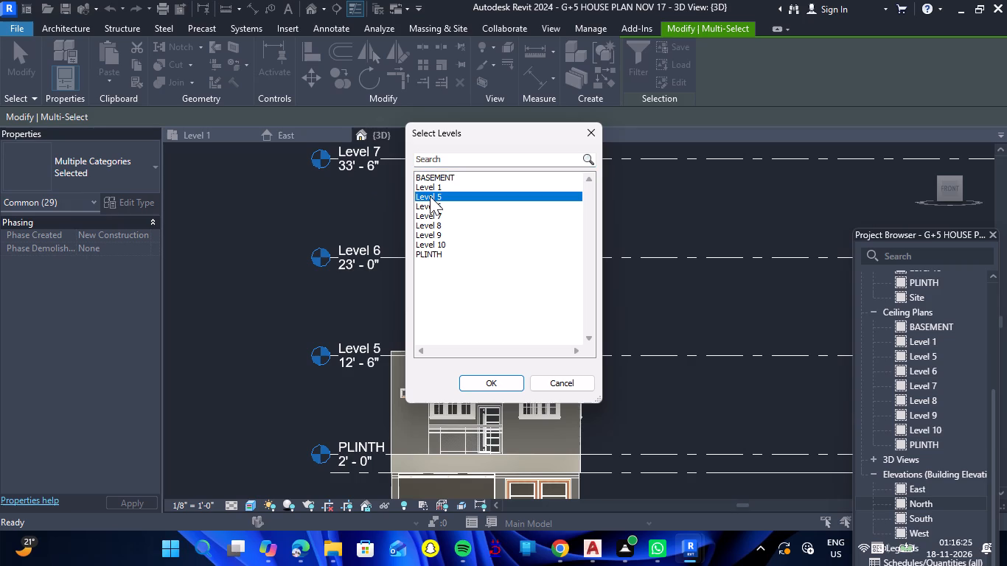
{"action": "left_click", "coordinate": [490, 382]}
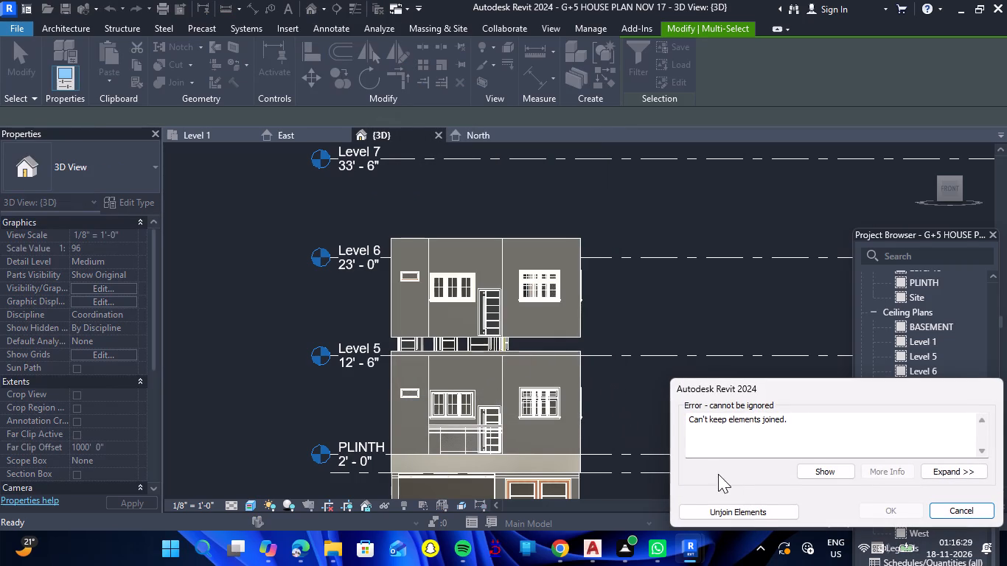
{"action": "left_click", "coordinate": [764, 517]}
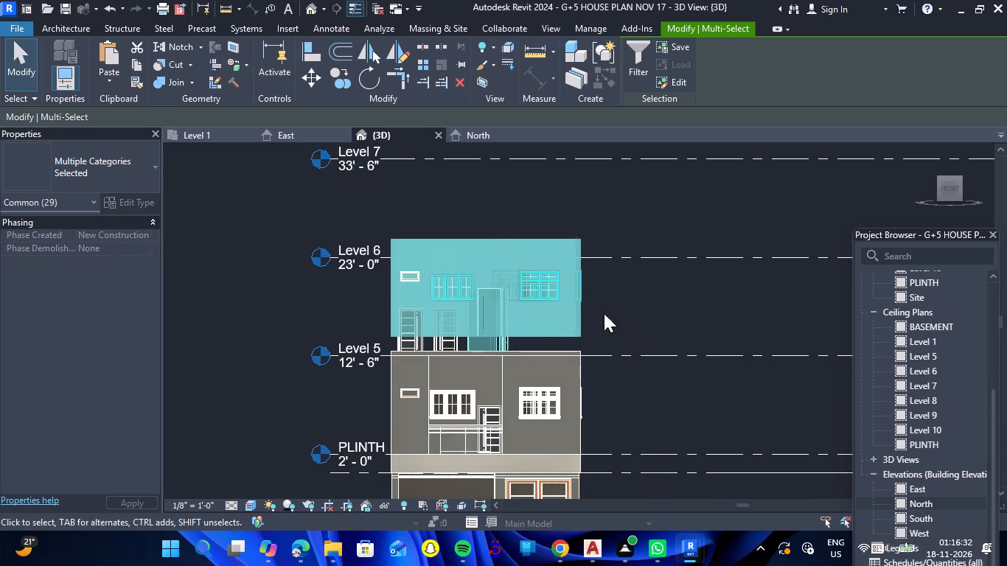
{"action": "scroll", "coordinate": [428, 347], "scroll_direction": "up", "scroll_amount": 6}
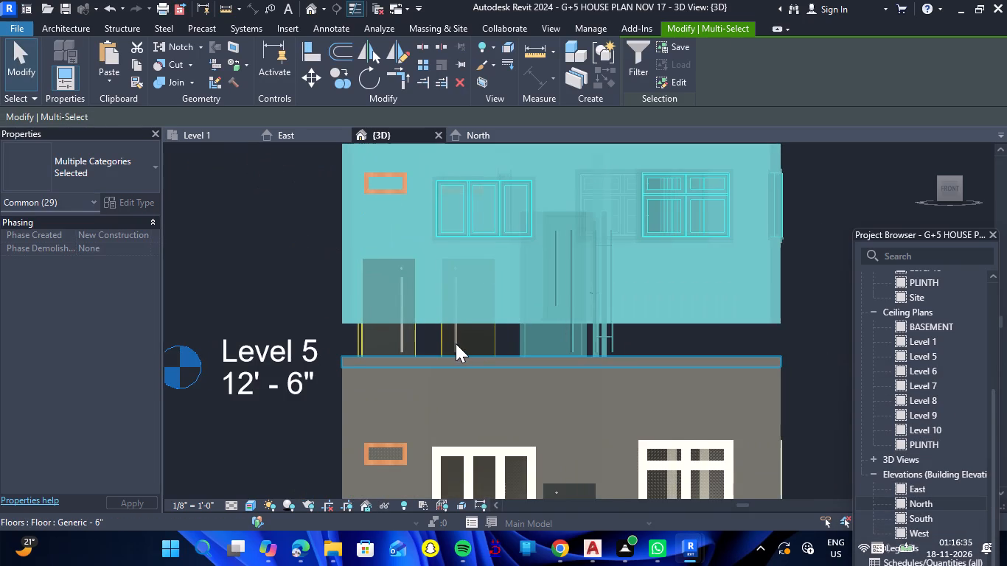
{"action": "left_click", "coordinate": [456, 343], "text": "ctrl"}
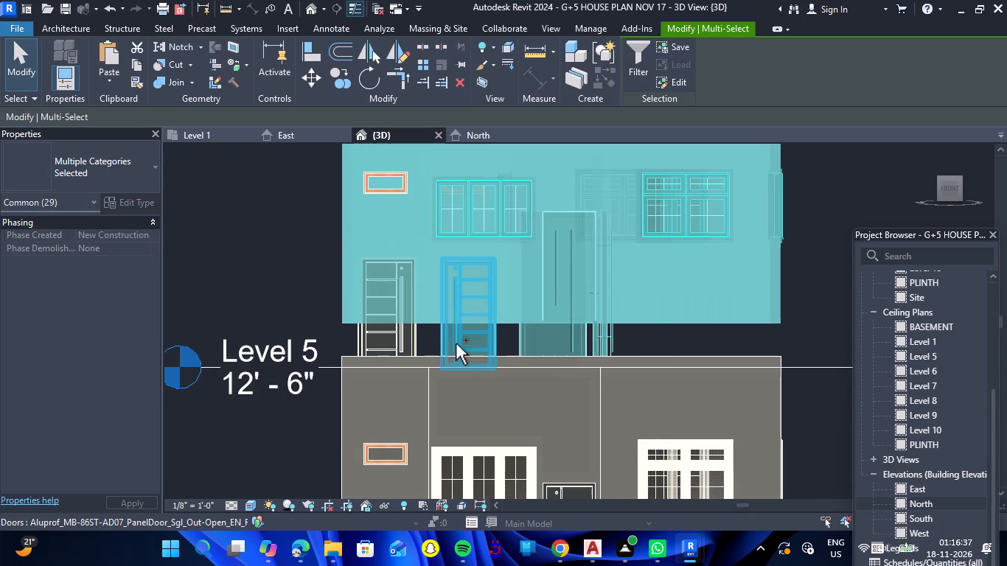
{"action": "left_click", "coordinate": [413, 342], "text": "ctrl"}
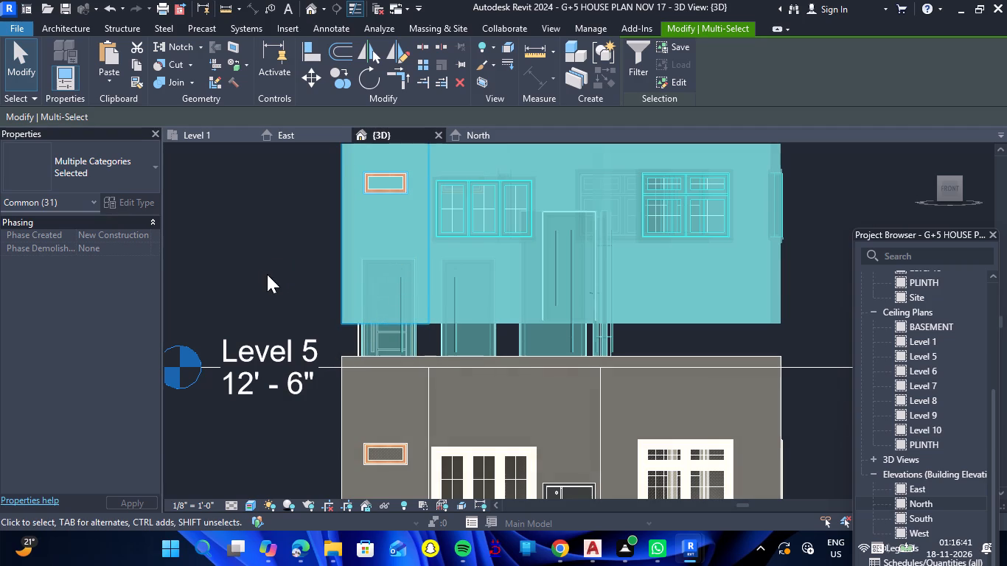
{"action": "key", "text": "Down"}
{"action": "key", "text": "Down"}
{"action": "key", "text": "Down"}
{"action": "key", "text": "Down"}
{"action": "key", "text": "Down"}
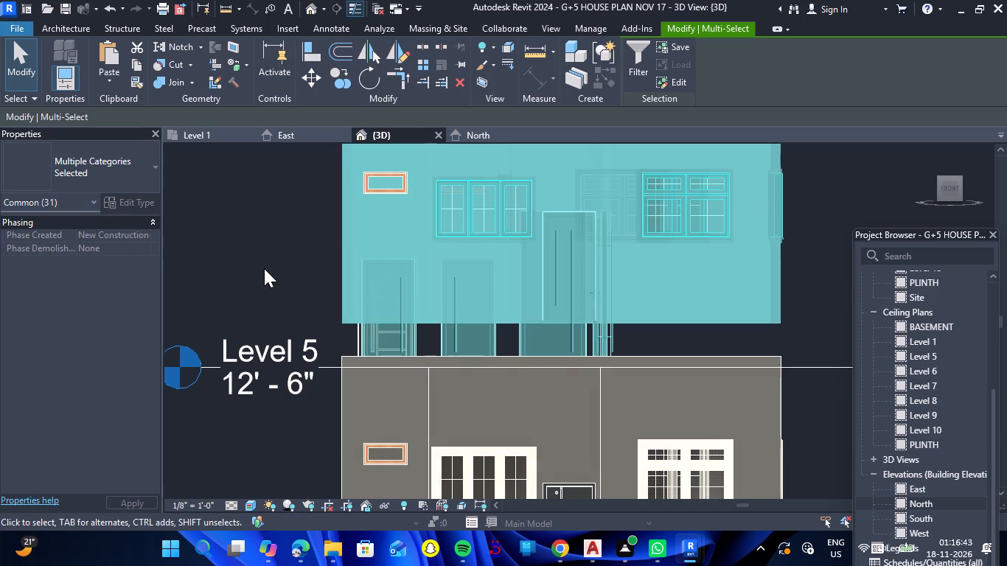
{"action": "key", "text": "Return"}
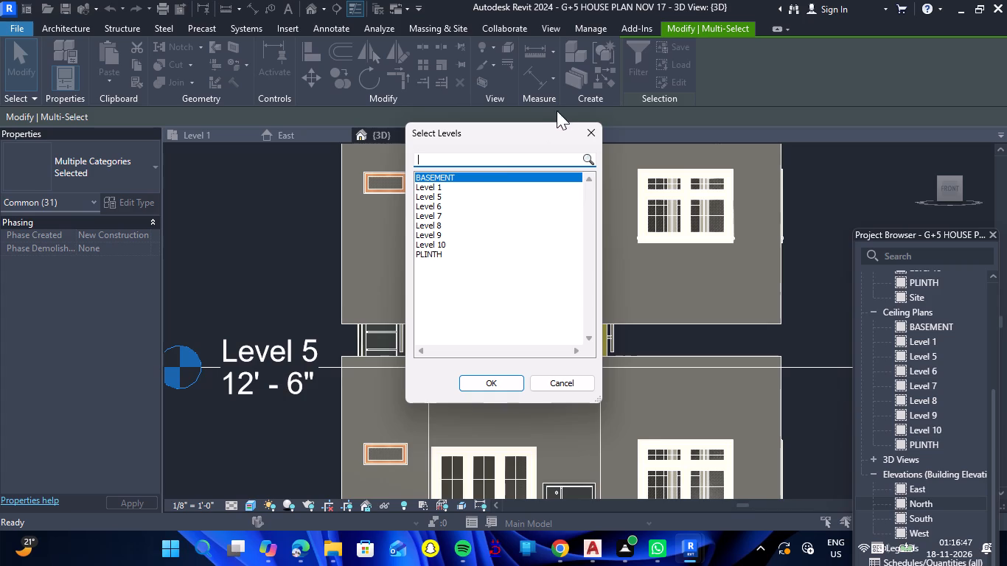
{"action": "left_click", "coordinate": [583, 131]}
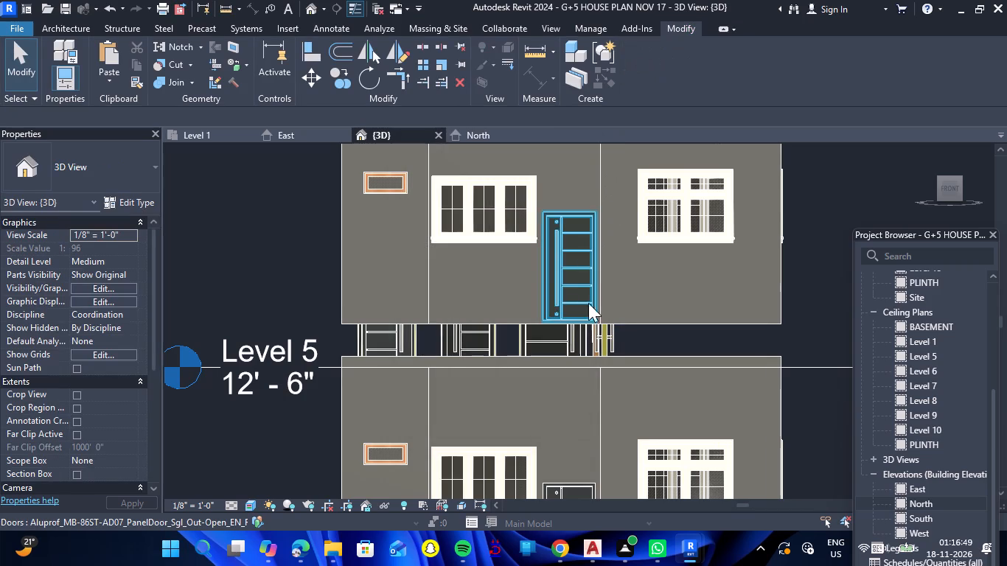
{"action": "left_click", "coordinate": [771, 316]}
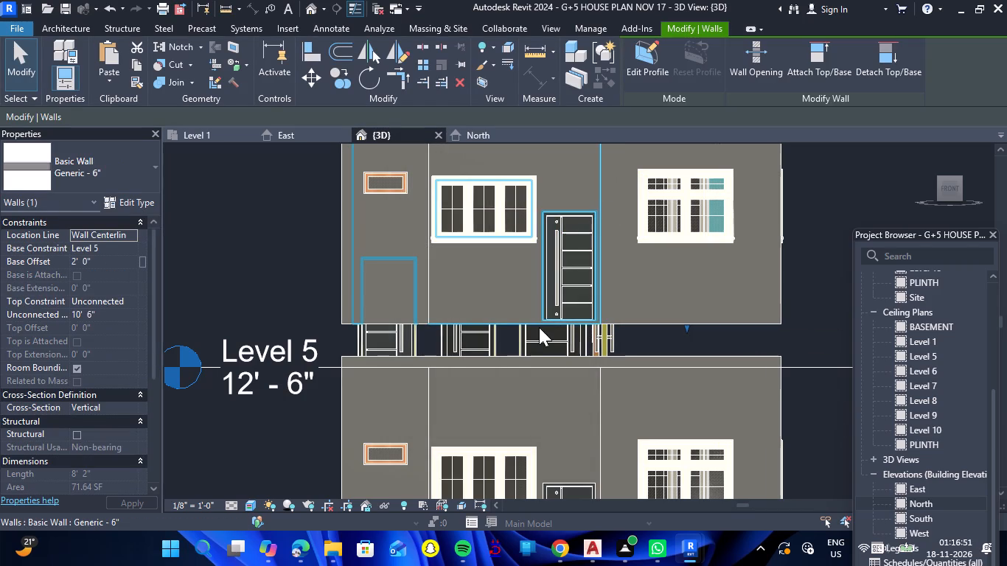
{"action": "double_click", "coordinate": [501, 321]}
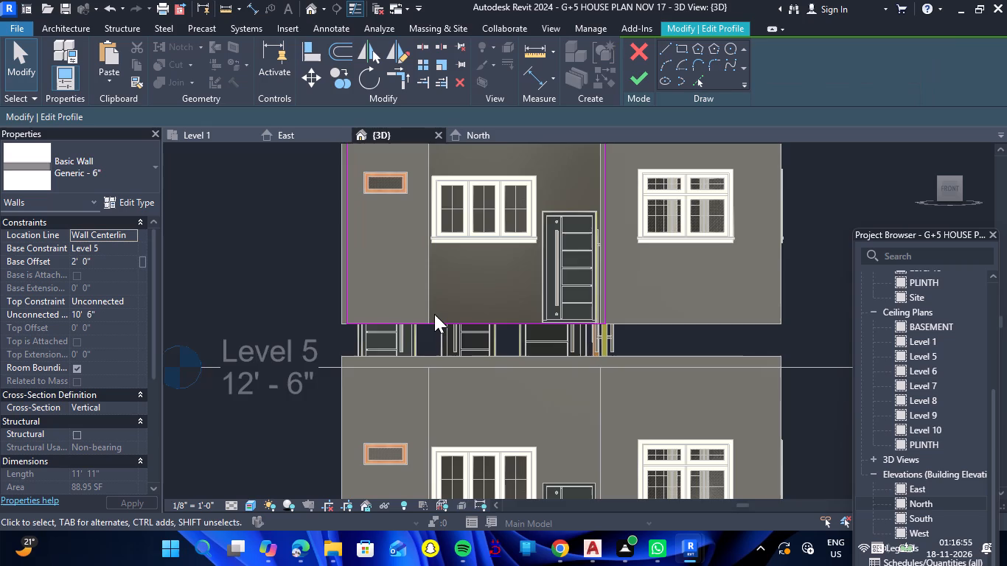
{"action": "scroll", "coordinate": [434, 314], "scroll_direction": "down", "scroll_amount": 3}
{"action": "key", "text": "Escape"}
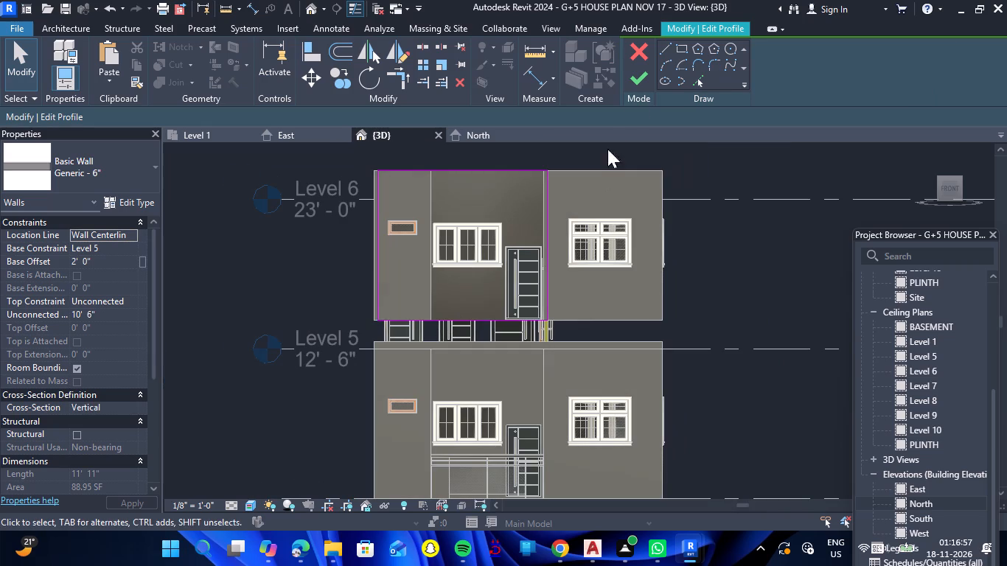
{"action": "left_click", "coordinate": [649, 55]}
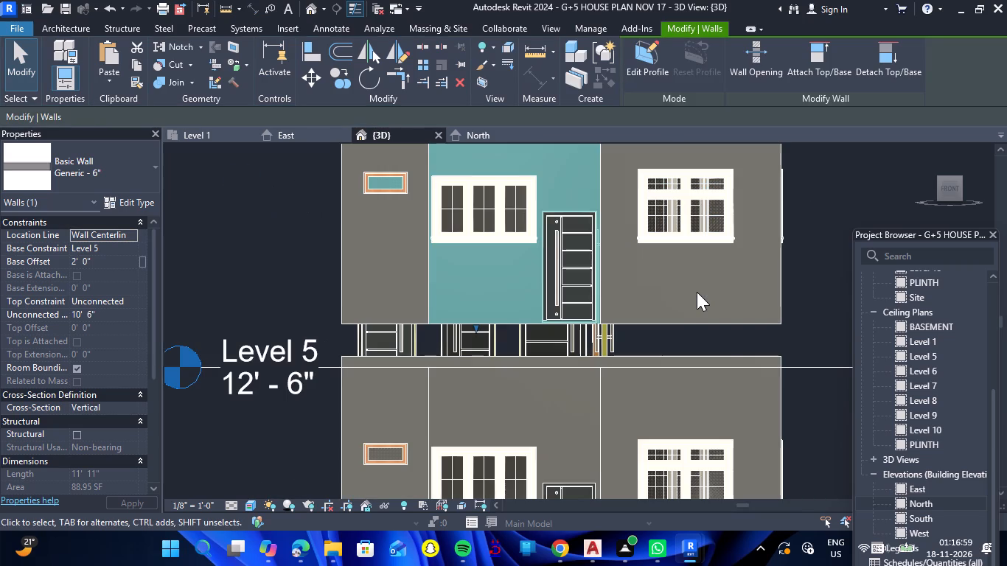
Set the base offset of the Level 5 front facade walls and adjoining long side wall to 0', unjoining conflicting elements.
{"action": "scroll", "coordinate": [729, 353], "scroll_direction": "down", "scroll_amount": 4}
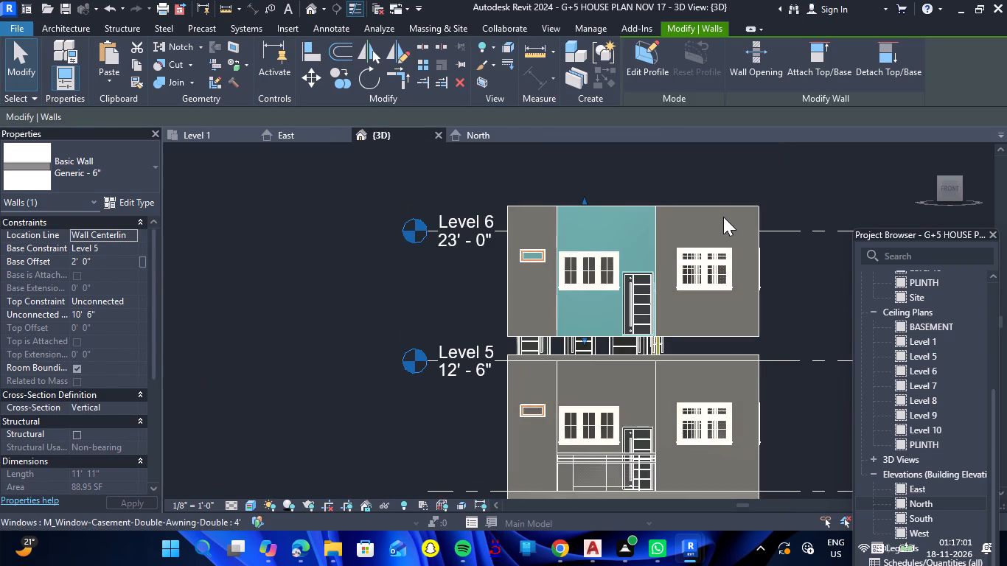
{"action": "left_click", "coordinate": [729, 211]}
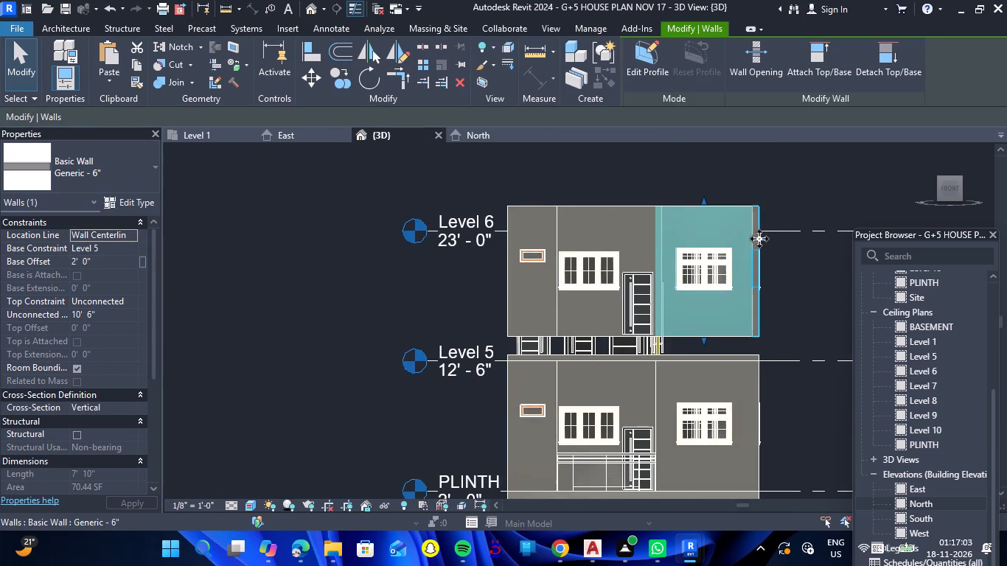
{"action": "scroll", "coordinate": [759, 239], "scroll_direction": "up", "scroll_amount": 7}
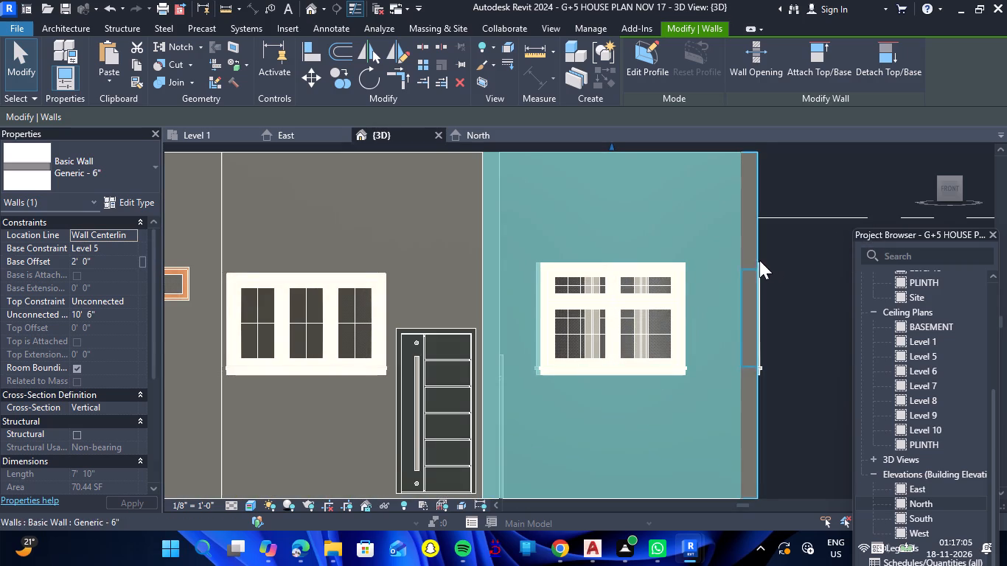
{"action": "left_click", "coordinate": [755, 240], "text": "ctrl"}
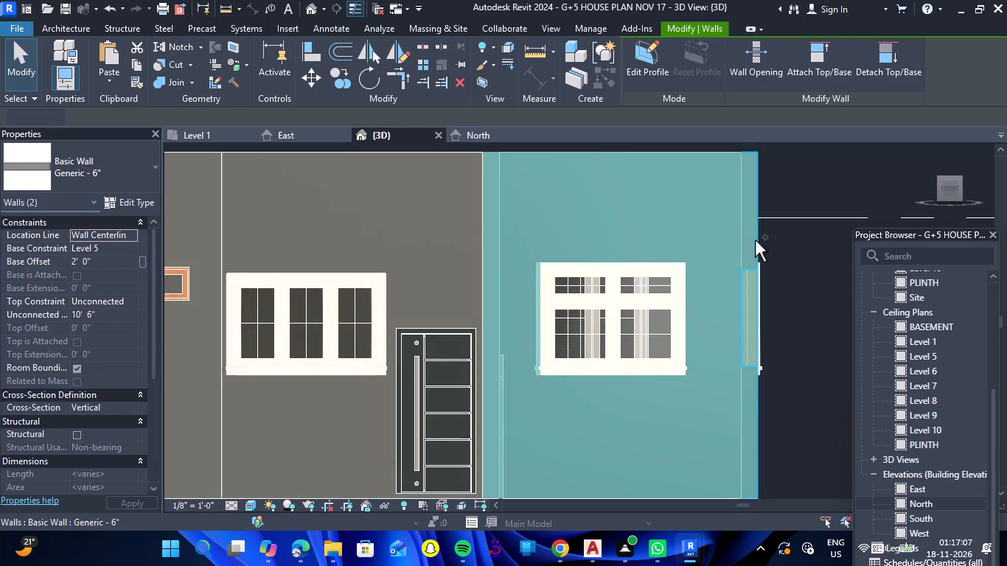
{"action": "scroll", "coordinate": [503, 209], "scroll_direction": "down", "scroll_amount": 5}
{"action": "scroll", "coordinate": [431, 162], "scroll_direction": "up", "scroll_amount": 4}
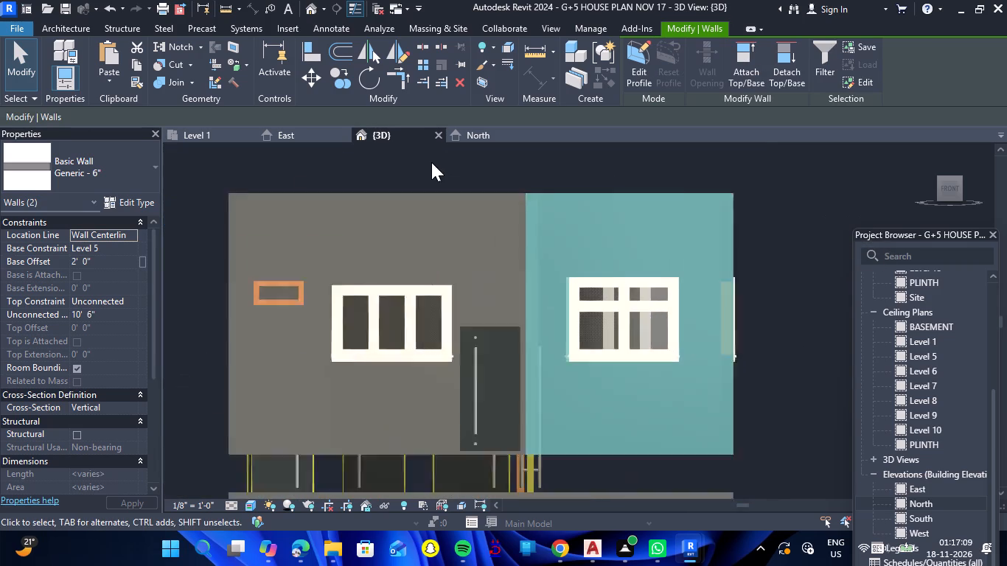
{"action": "left_click", "coordinate": [443, 196], "text": "ctrl"}
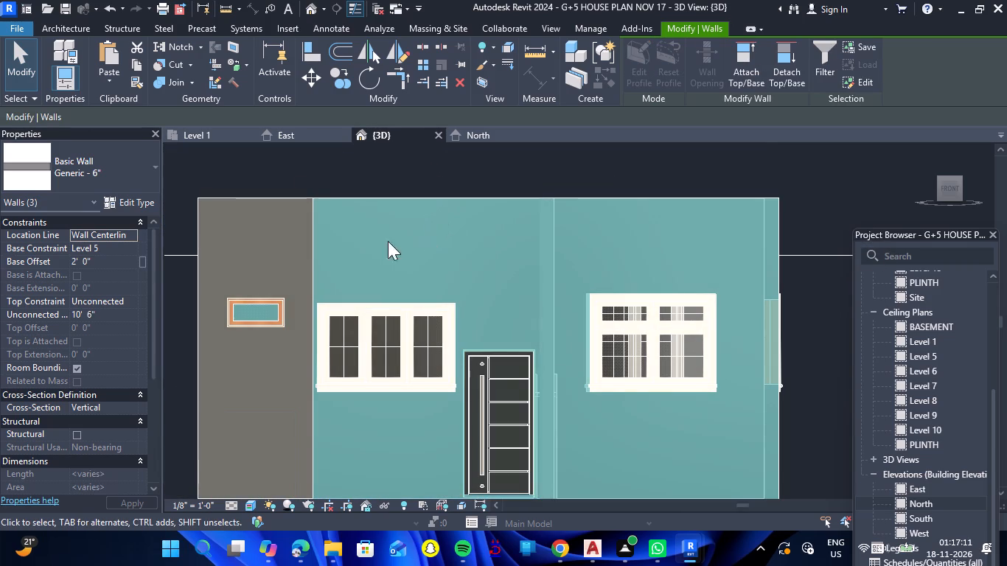
{"action": "left_click", "coordinate": [244, 200], "text": "ctrl"}
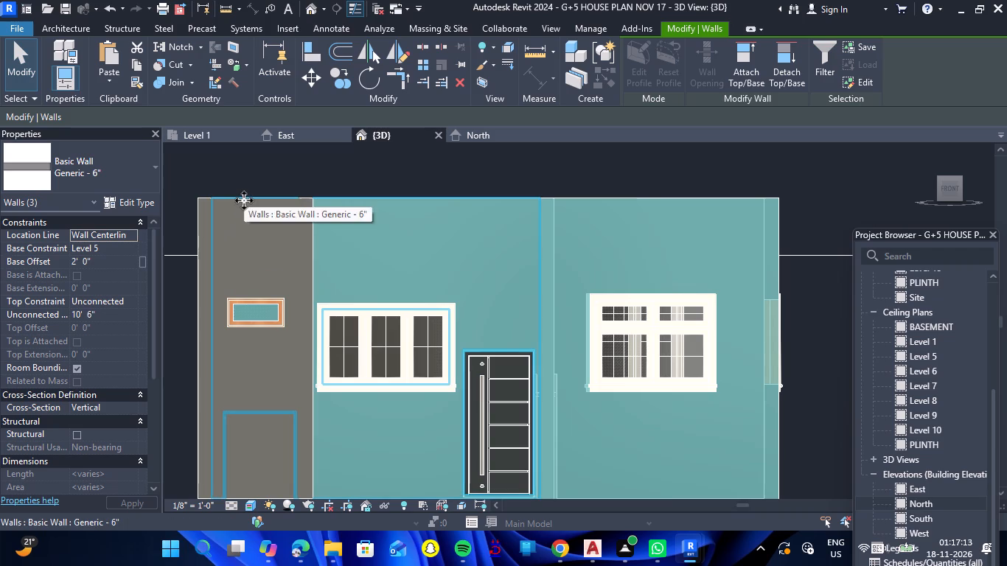
{"action": "left_click", "coordinate": [312, 220], "text": "ctrl"}
{"action": "scroll", "coordinate": [312, 220], "scroll_direction": "down", "scroll_amount": 5}
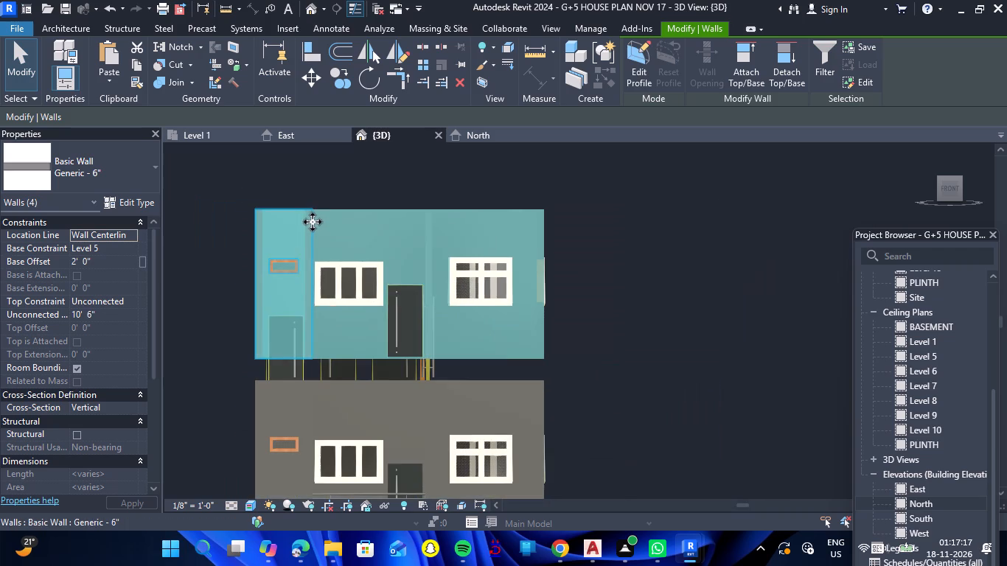
{"action": "left_click", "coordinate": [116, 264]}
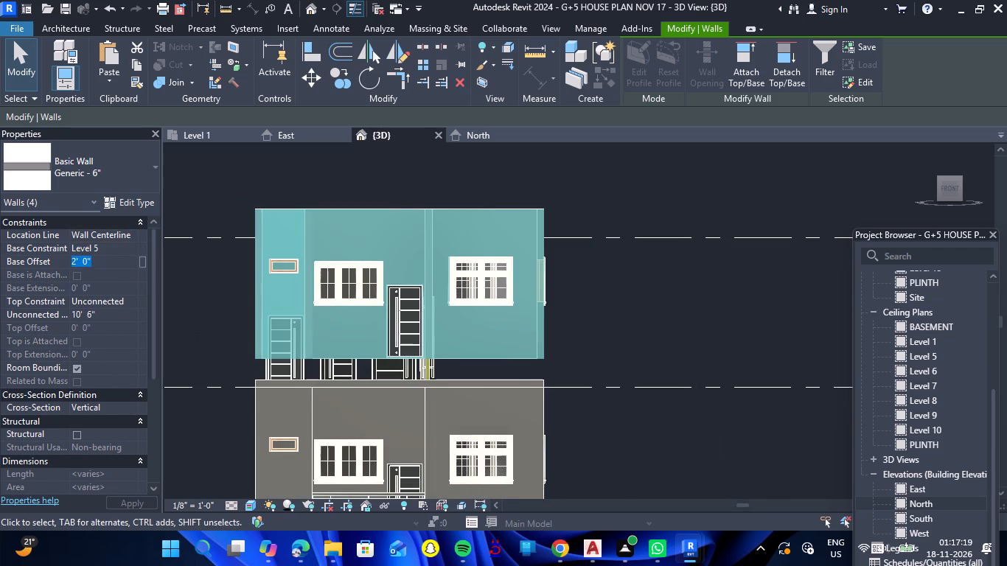
{"action": "type", "text": "0'"}
{"action": "key", "text": "Return"}
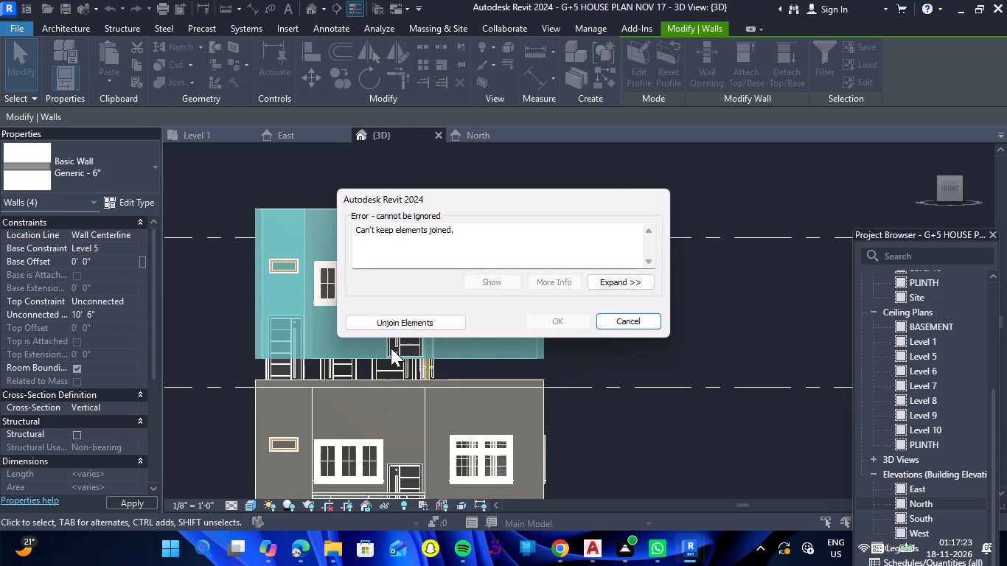
{"action": "left_click", "coordinate": [405, 328]}
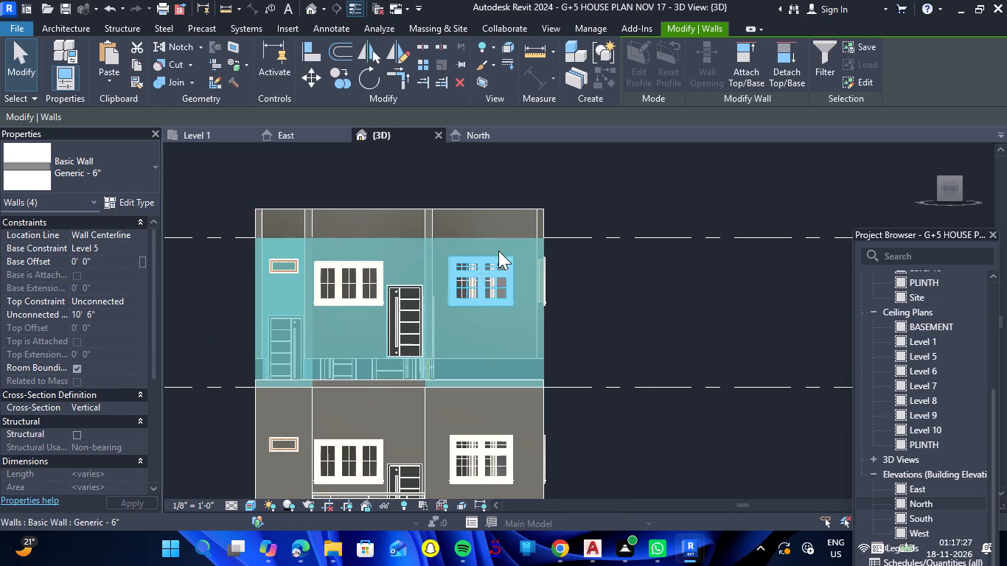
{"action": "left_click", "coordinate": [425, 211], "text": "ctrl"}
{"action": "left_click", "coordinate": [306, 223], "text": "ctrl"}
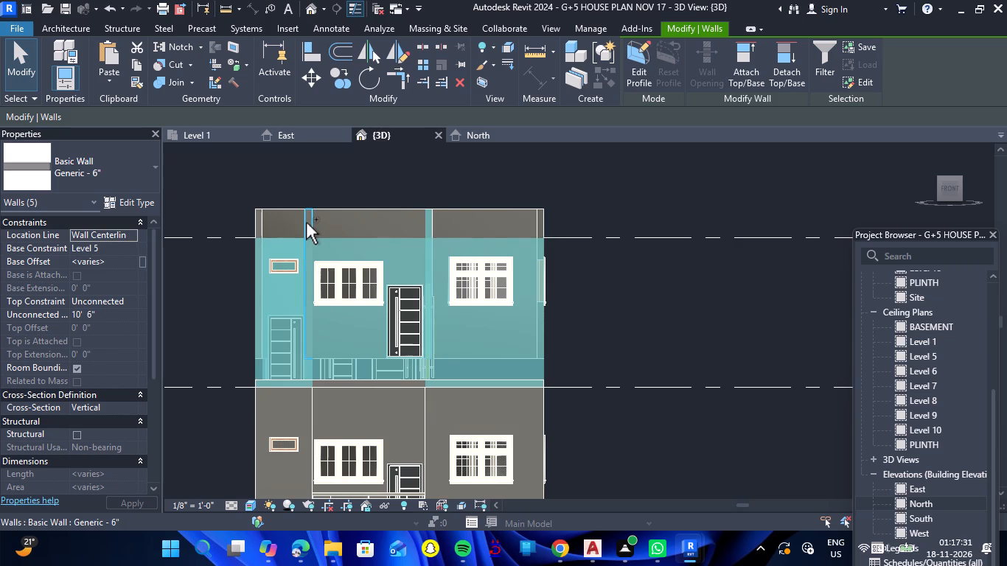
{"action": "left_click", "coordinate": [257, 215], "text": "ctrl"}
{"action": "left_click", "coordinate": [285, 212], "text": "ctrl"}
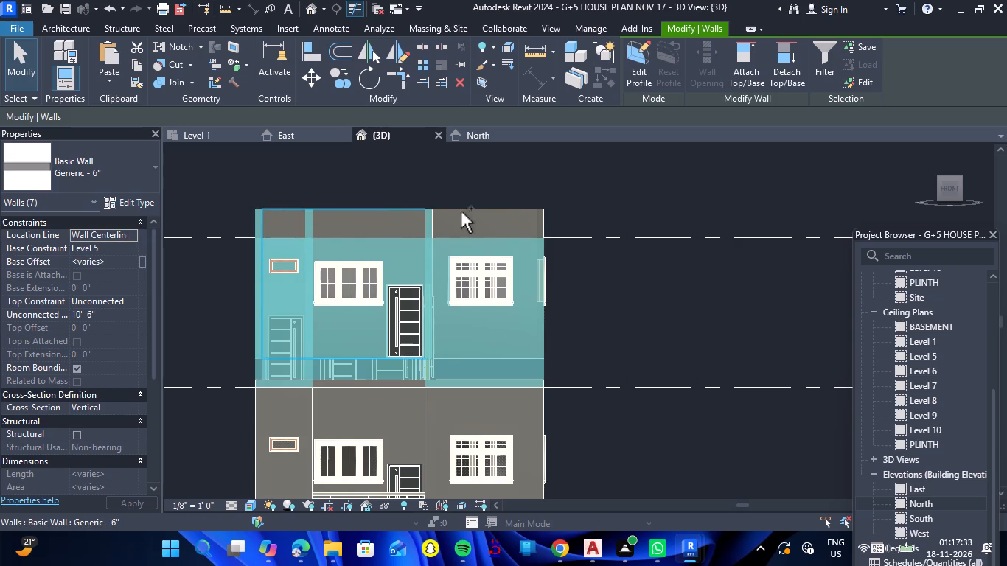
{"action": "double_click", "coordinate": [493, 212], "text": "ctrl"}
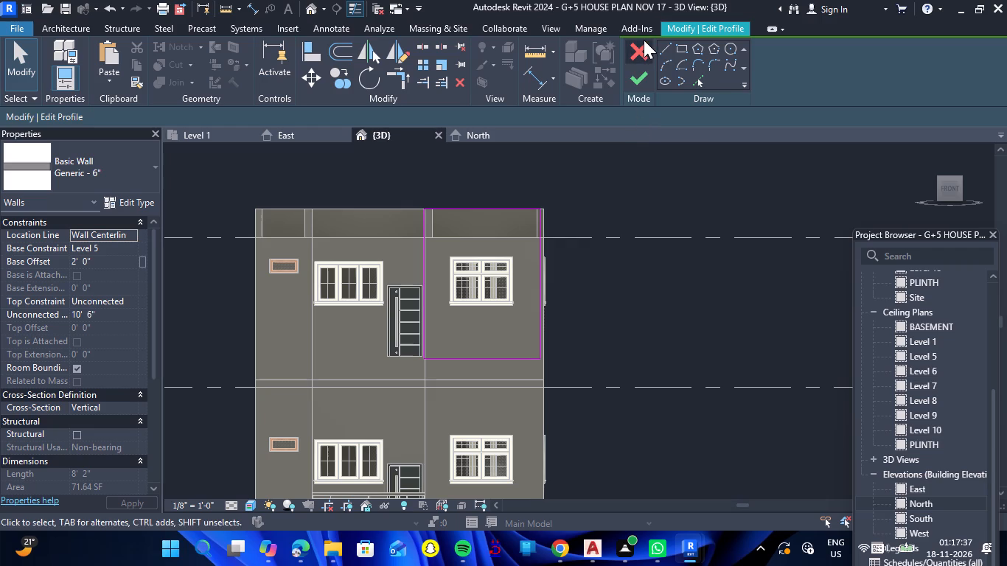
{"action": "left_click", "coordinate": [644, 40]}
Set the base offset of the remaining raised Level 5 exterior walls and interior partitions to 0', unjoining conflicting elements.
{"action": "scroll", "coordinate": [532, 192], "scroll_direction": "up", "scroll_amount": 5}
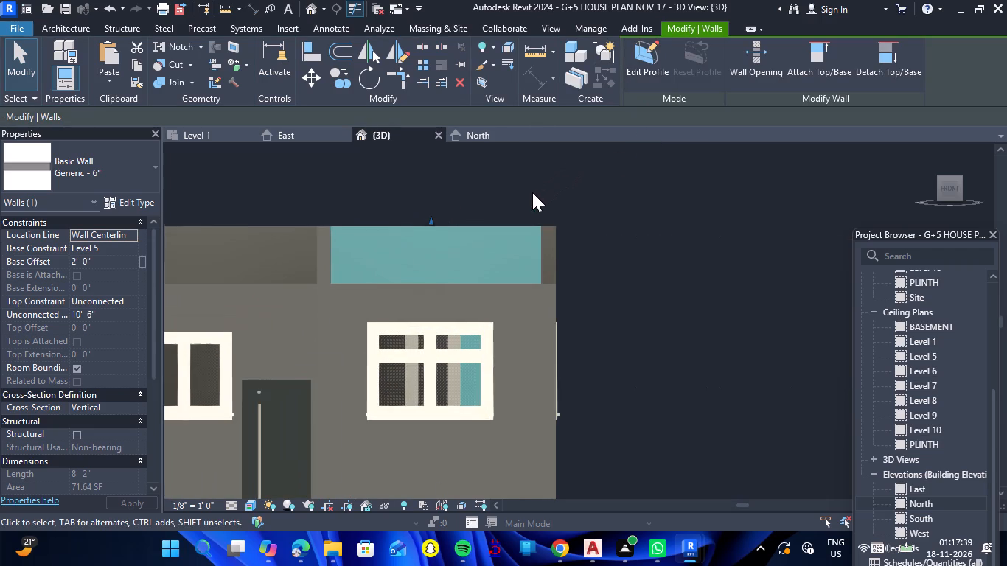
{"action": "left_click", "coordinate": [558, 246], "text": "ctrl"}
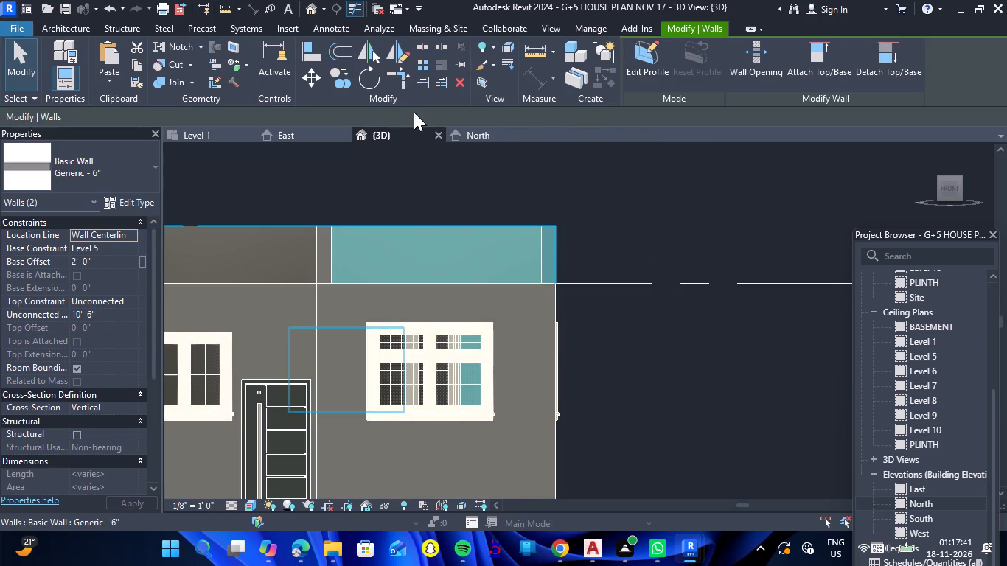
{"action": "left_click", "coordinate": [315, 251], "text": "ctrl"}
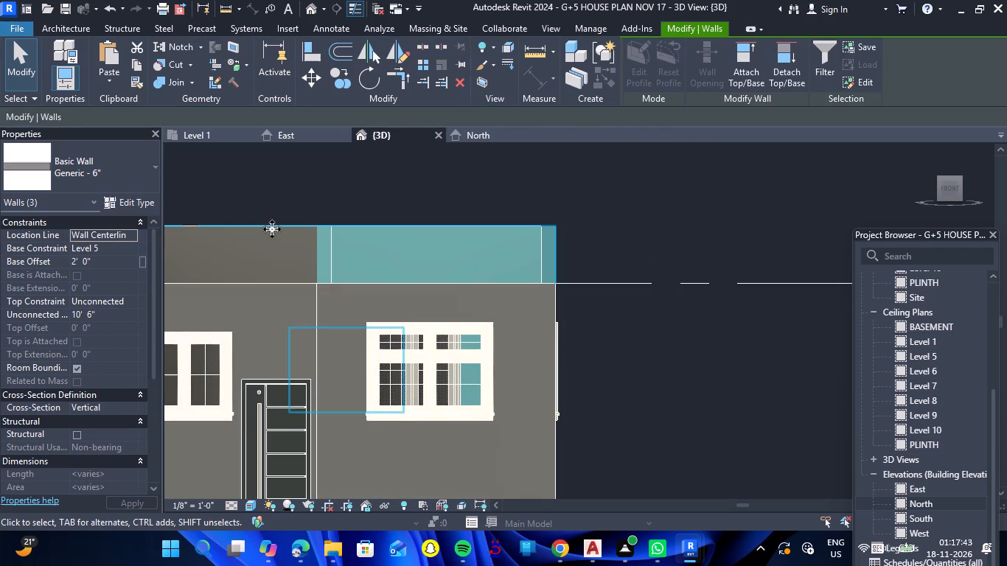
{"action": "scroll", "coordinate": [307, 231], "scroll_direction": "down", "scroll_amount": 6}
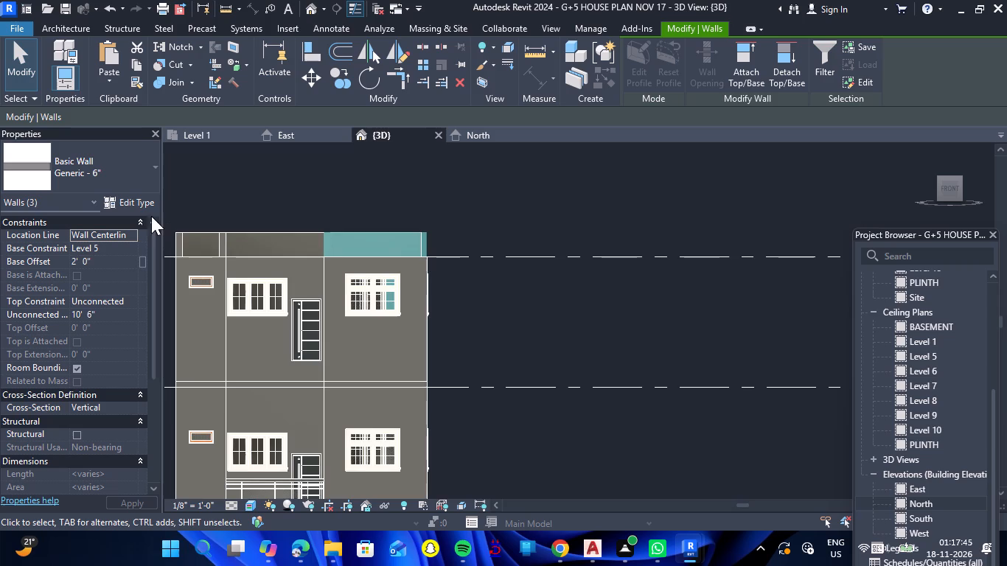
{"action": "scroll", "coordinate": [166, 220], "scroll_direction": "up", "scroll_amount": 7}
{"action": "left_click", "coordinate": [205, 276], "text": "ctrl"}
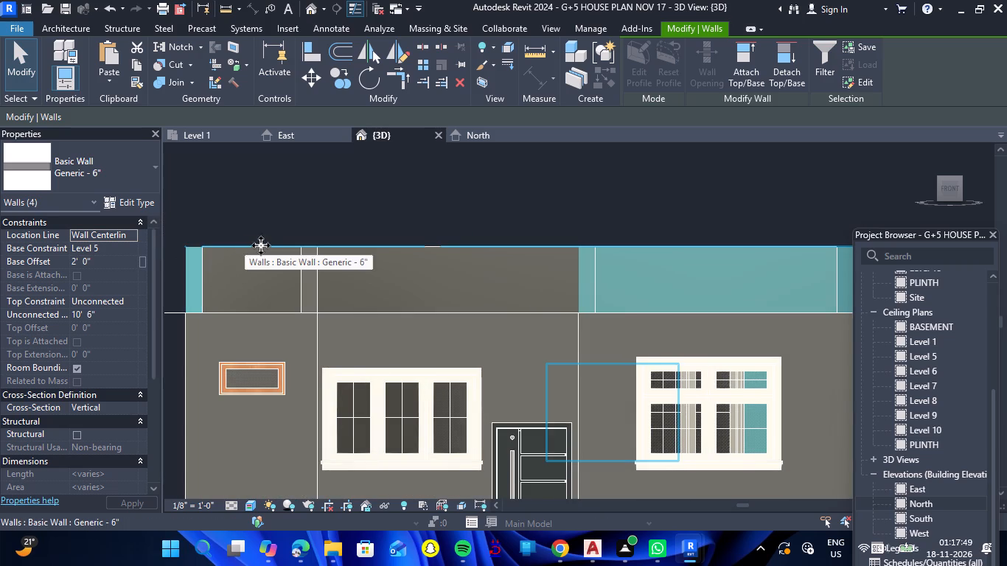
{"action": "left_click", "coordinate": [319, 276], "text": "ctrl"}
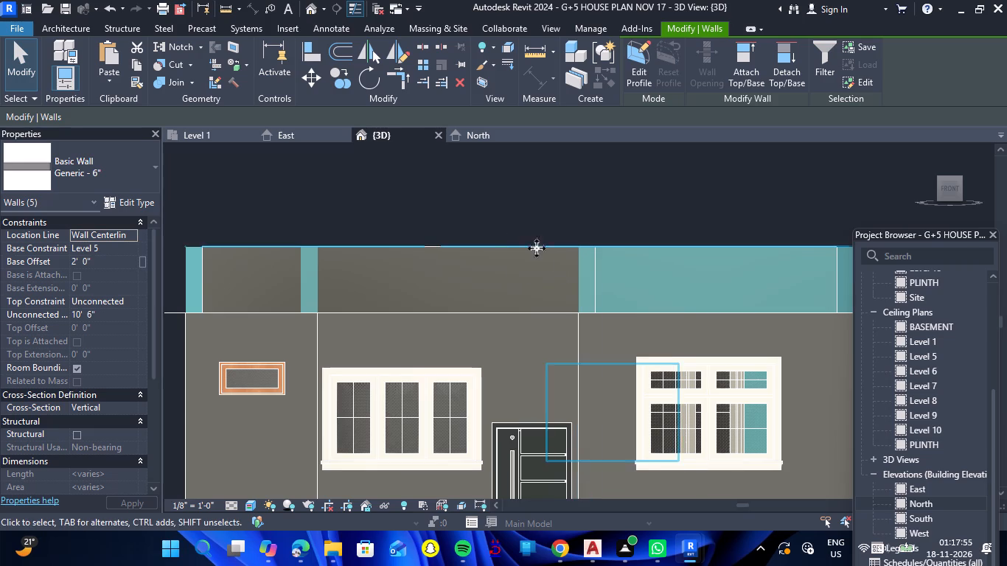
{"action": "scroll", "coordinate": [499, 239], "scroll_direction": "up", "scroll_amount": 7}
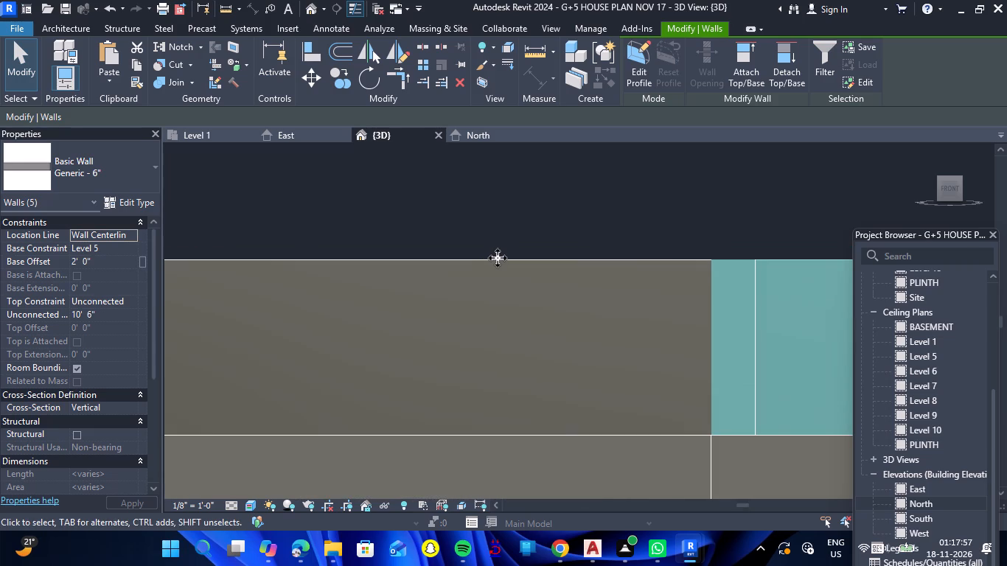
{"action": "scroll", "coordinate": [498, 258], "scroll_direction": "down", "scroll_amount": 12}
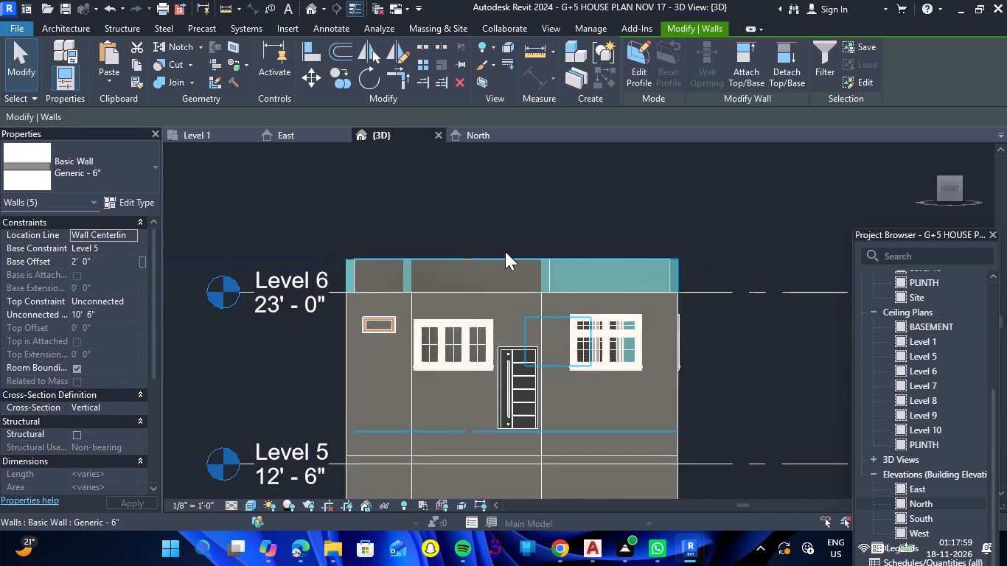
{"action": "scroll", "coordinate": [504, 251], "scroll_direction": "down", "scroll_amount": 2}
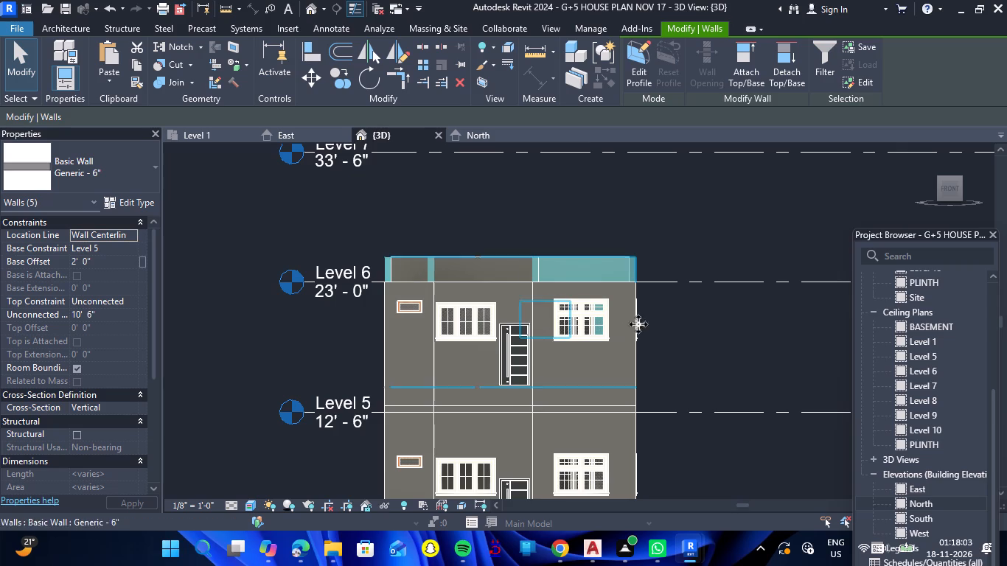
{"action": "left_click_drag", "start_coordinate": [672, 335], "coordinate": [546, 395], "text": "shift"}
{"action": "right_click_drag", "start_coordinate": [672, 335], "coordinate": [546, 395], "text": "shift"}
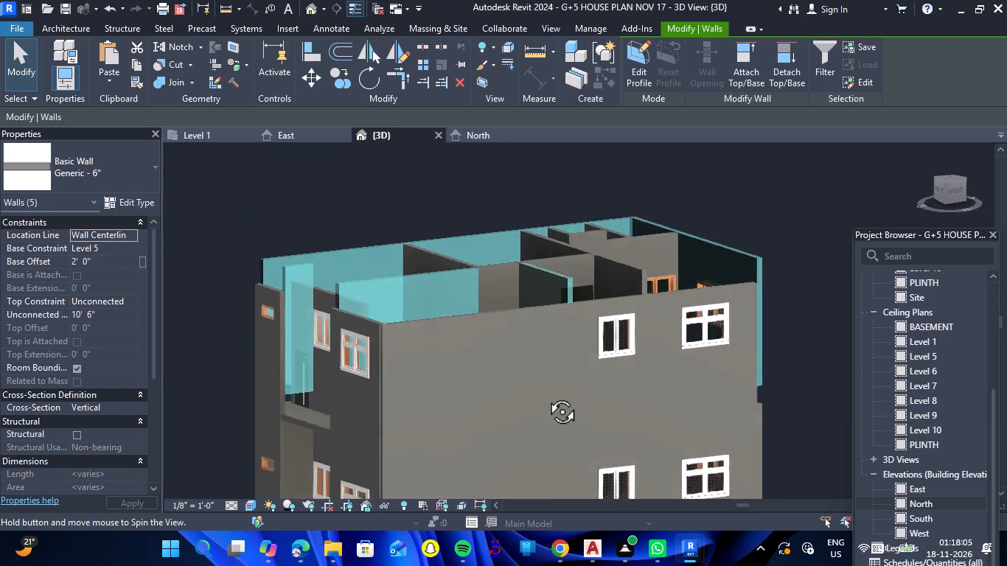
{"action": "right_click_drag", "start_coordinate": [546, 395], "coordinate": [502, 426], "text": "shift"}
{"action": "left_click_drag", "start_coordinate": [546, 395], "coordinate": [502, 426], "text": "shift"}
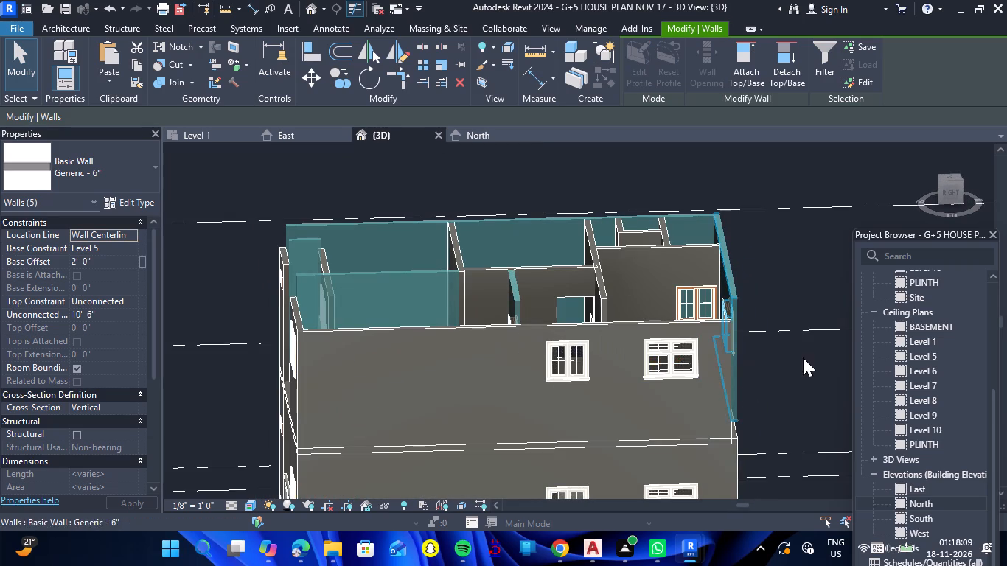
{"action": "left_click_drag", "start_coordinate": [771, 368], "coordinate": [593, 351], "text": "shift"}
{"action": "right_click_drag", "start_coordinate": [771, 368], "coordinate": [593, 351], "text": "shift"}
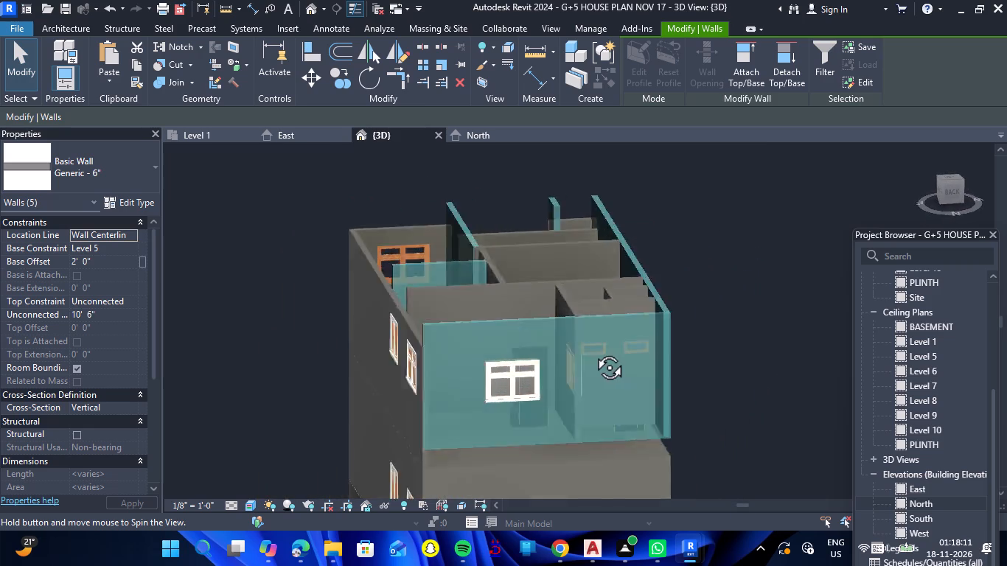
{"action": "left_click_drag", "start_coordinate": [593, 351], "coordinate": [650, 392], "text": "shift"}
{"action": "right_click_drag", "start_coordinate": [593, 351], "coordinate": [650, 392], "text": "shift"}
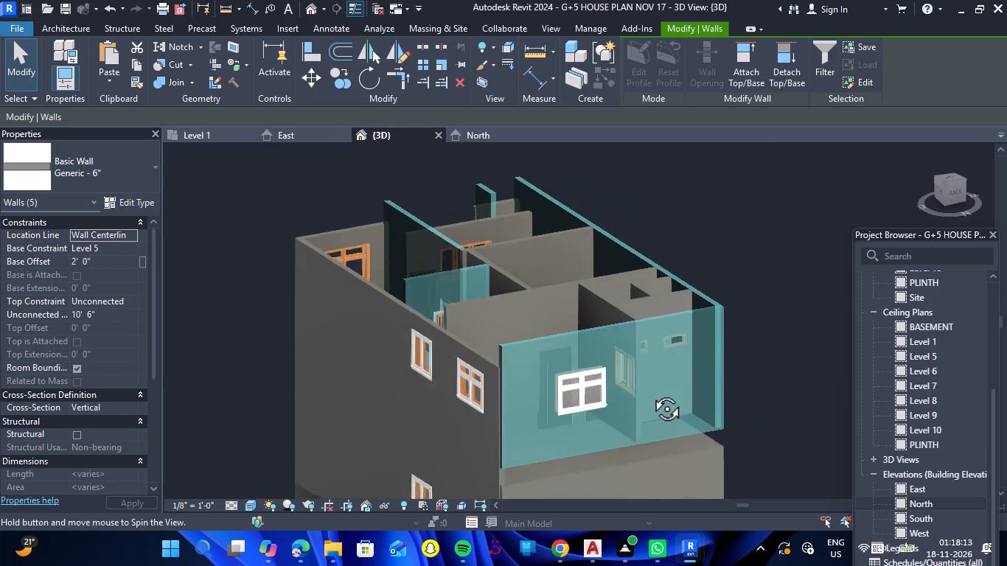
{"action": "right_click_drag", "start_coordinate": [650, 392], "coordinate": [658, 441], "text": "shift"}
{"action": "left_click_drag", "start_coordinate": [650, 392], "coordinate": [658, 441], "text": "shift"}
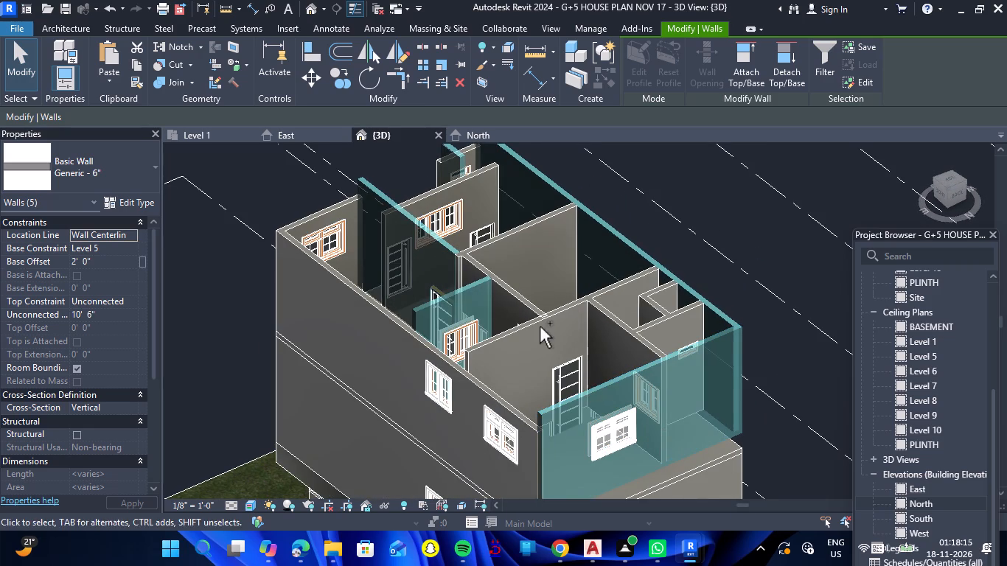
{"action": "left_click", "coordinate": [534, 321], "text": "ctrl"}
{"action": "left_click", "coordinate": [520, 301], "text": "ctrl"}
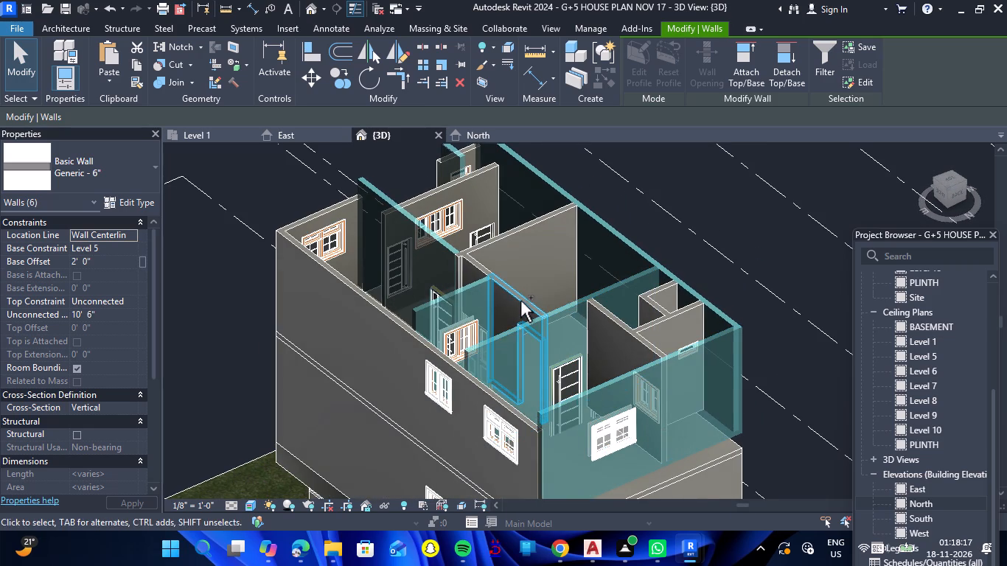
{"action": "left_click", "coordinate": [493, 248], "text": "ctrl"}
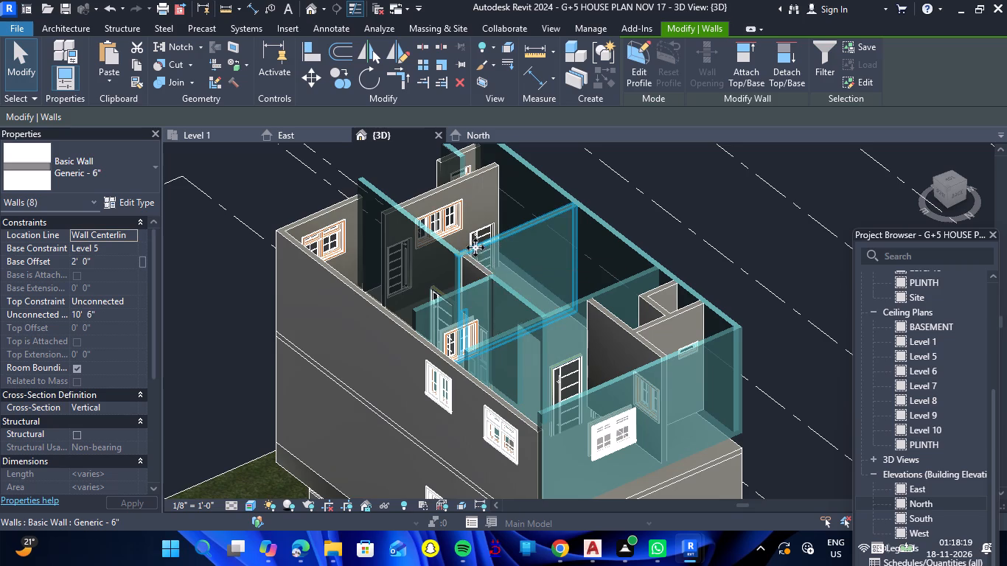
{"action": "left_click", "coordinate": [478, 269], "text": "ctrl"}
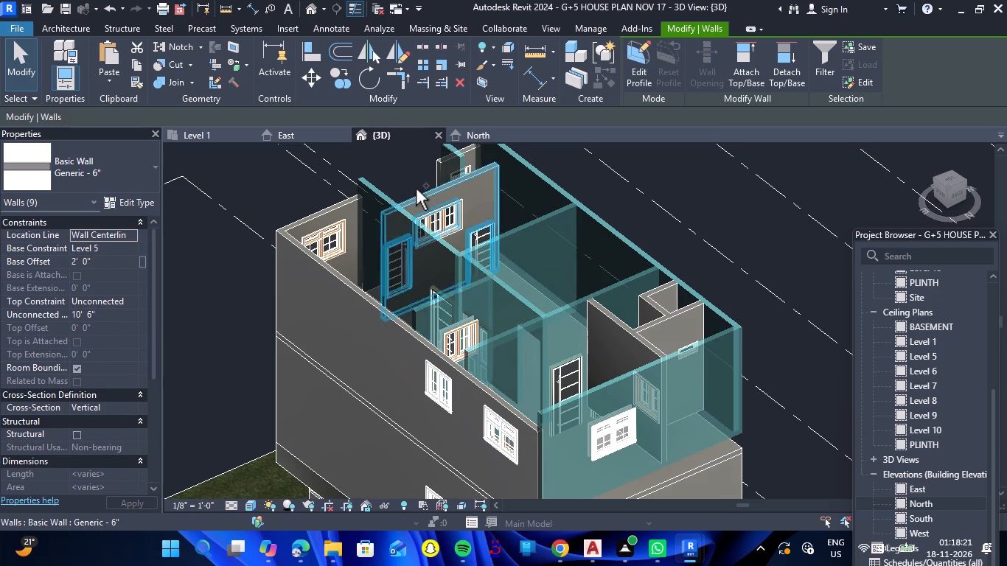
{"action": "left_click", "coordinate": [427, 189], "text": "ctrl"}
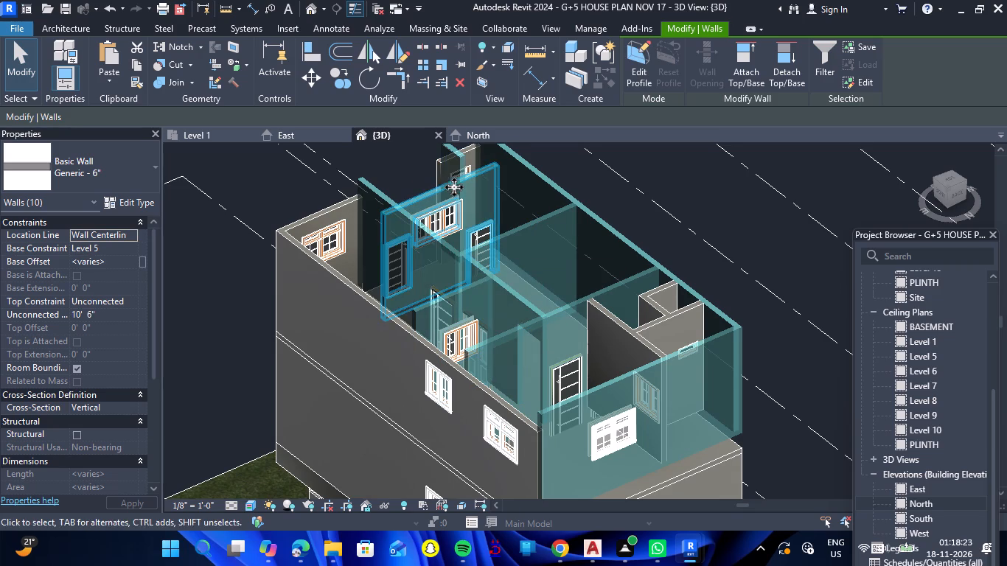
{"action": "left_click", "coordinate": [660, 312], "text": "ctrl"}
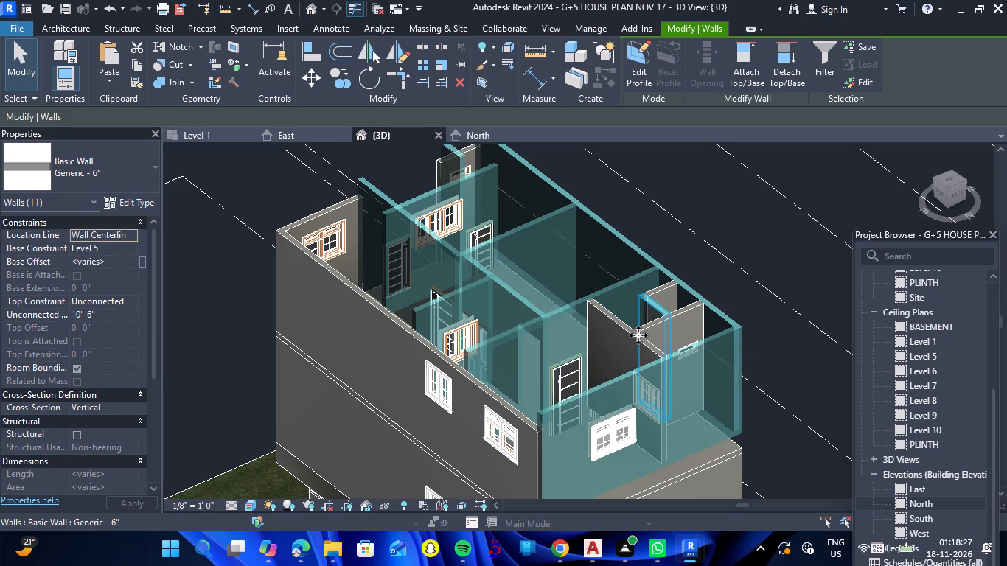
{"action": "left_click", "coordinate": [638, 332], "text": "ctrl"}
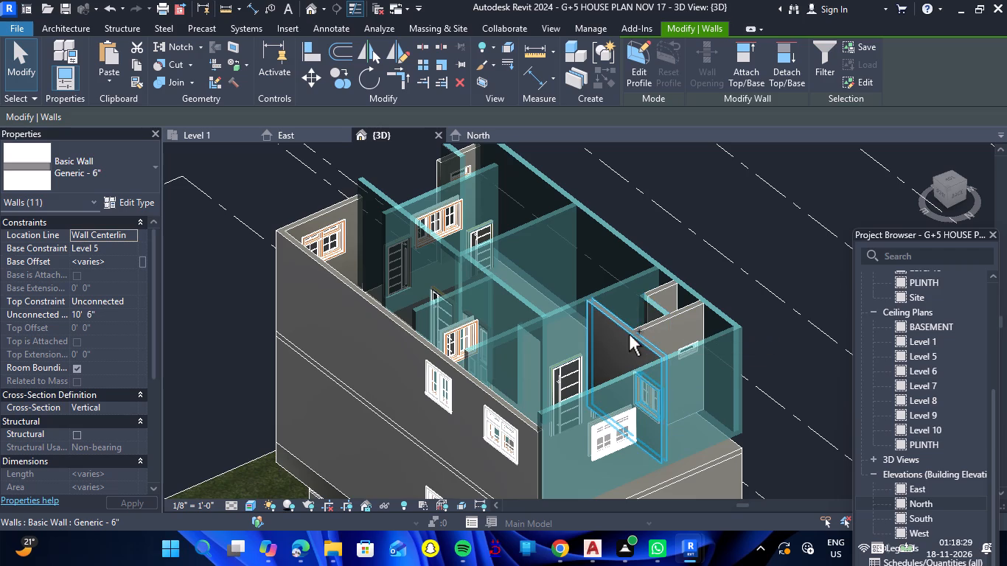
{"action": "left_click", "coordinate": [652, 327], "text": "ctrl"}
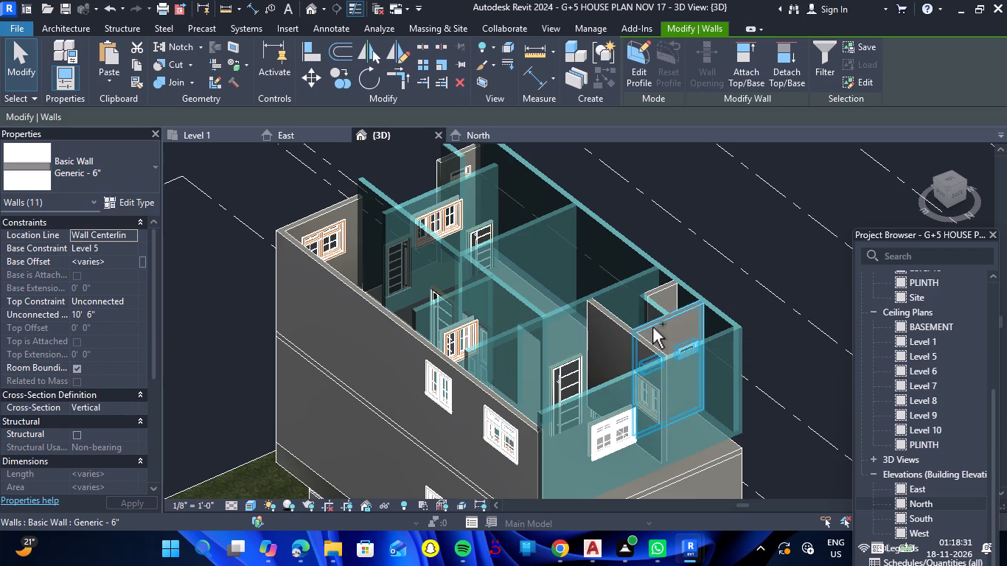
{"action": "left_click", "coordinate": [621, 326], "text": "ctrl"}
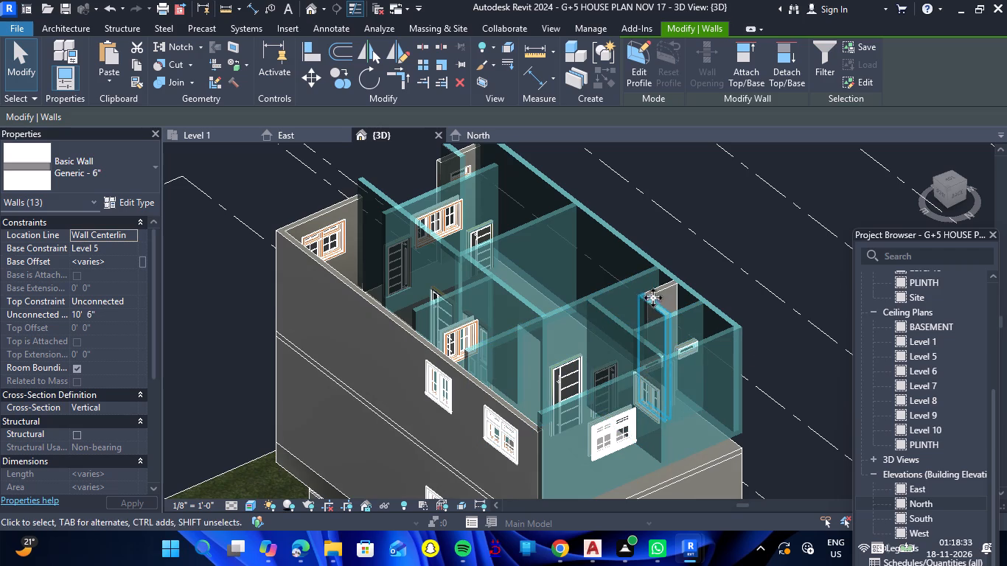
{"action": "left_click", "coordinate": [660, 288], "text": "ctrl"}
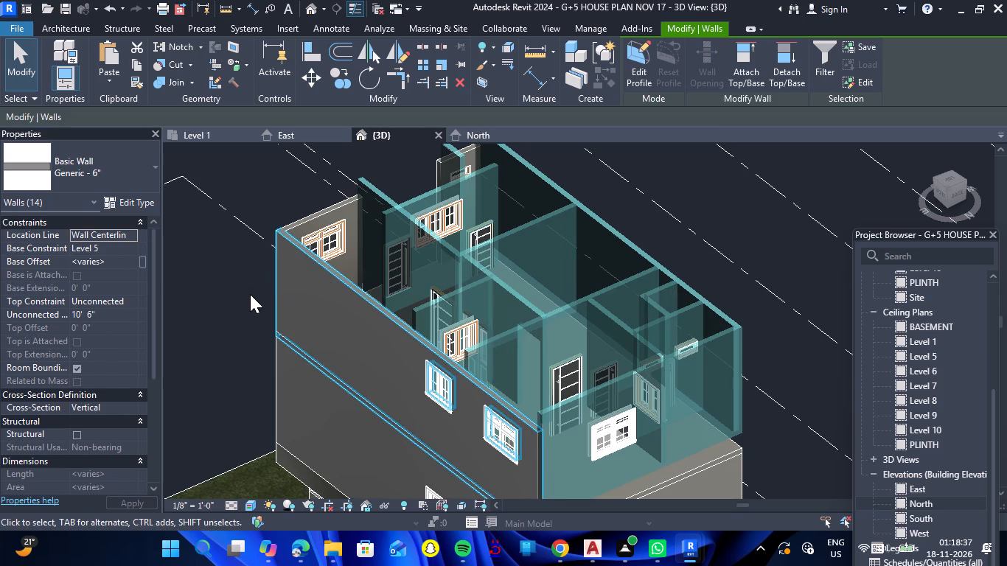
{"action": "left_click", "coordinate": [113, 254]}
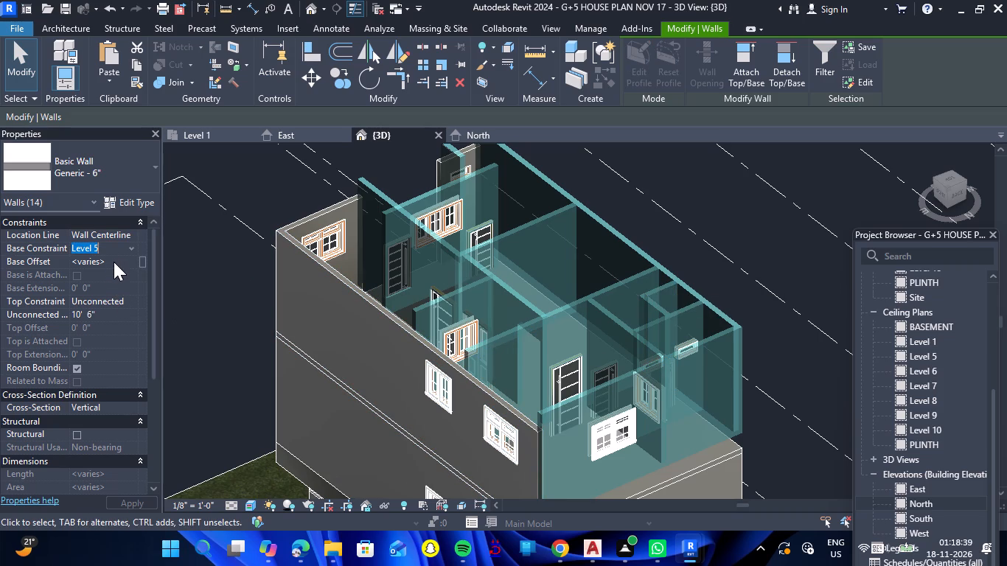
{"action": "left_click", "coordinate": [114, 262]}
{"action": "key", "text": "2"}
{"action": "key", "text": "BackSpace"}
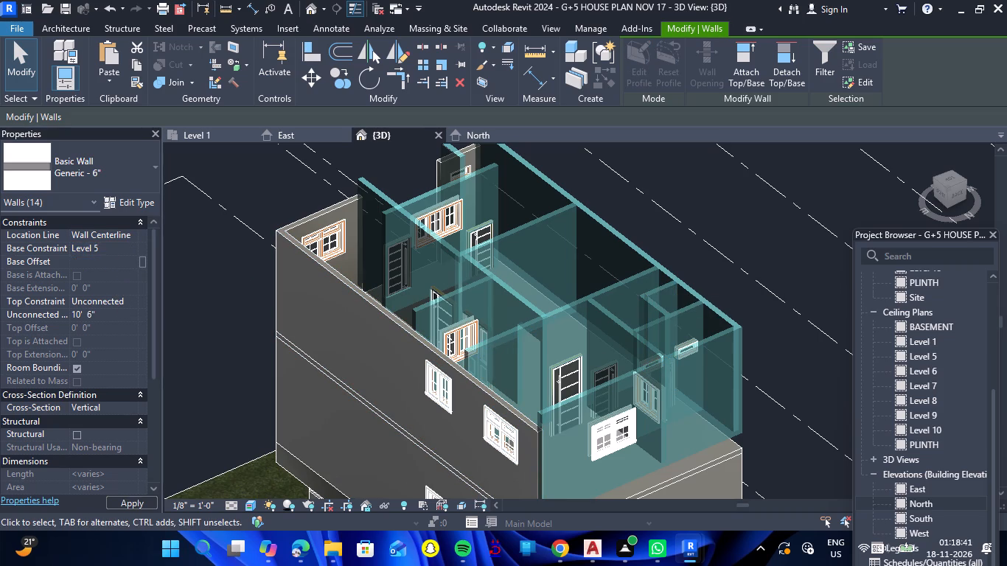
{"action": "type", "text": "0'"}
{"action": "key", "text": "Return"}
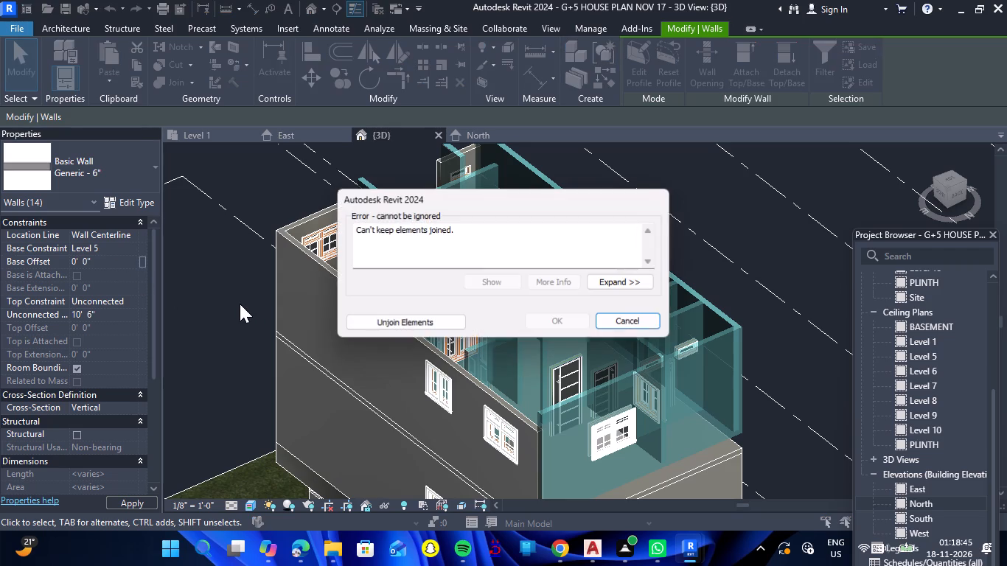
{"action": "left_click", "coordinate": [447, 326]}
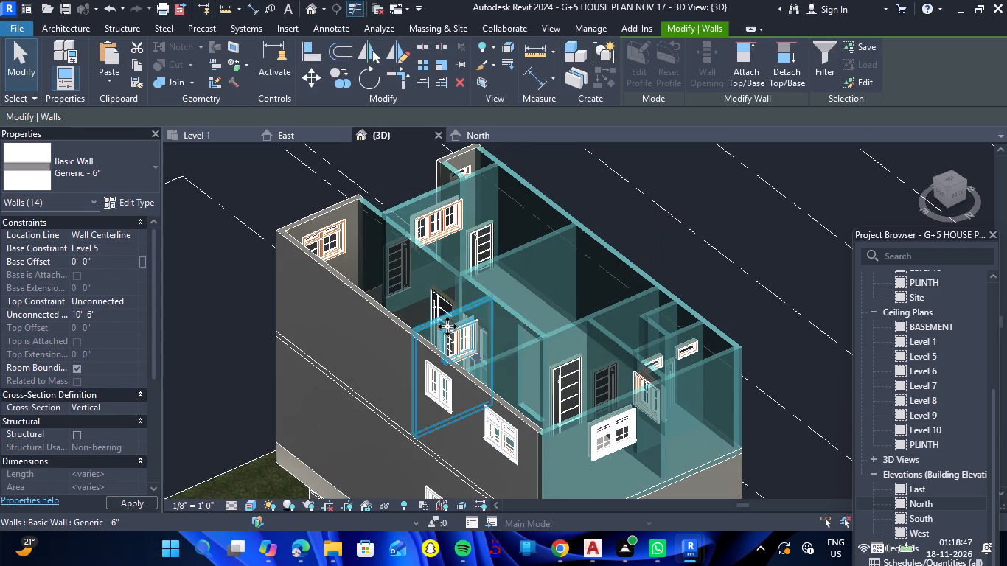
{"action": "left_click", "coordinate": [701, 265]}
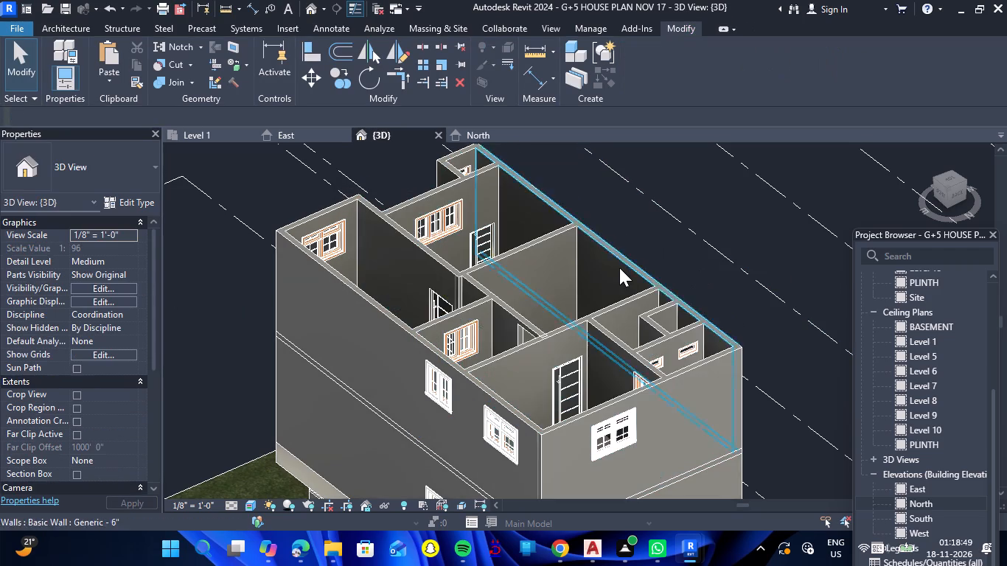
Examine the Level 5 storey from the back, side and above, checking how its walls and rooms sit on the storey below.
{"action": "scroll", "coordinate": [619, 268], "scroll_direction": "down", "scroll_amount": 5}
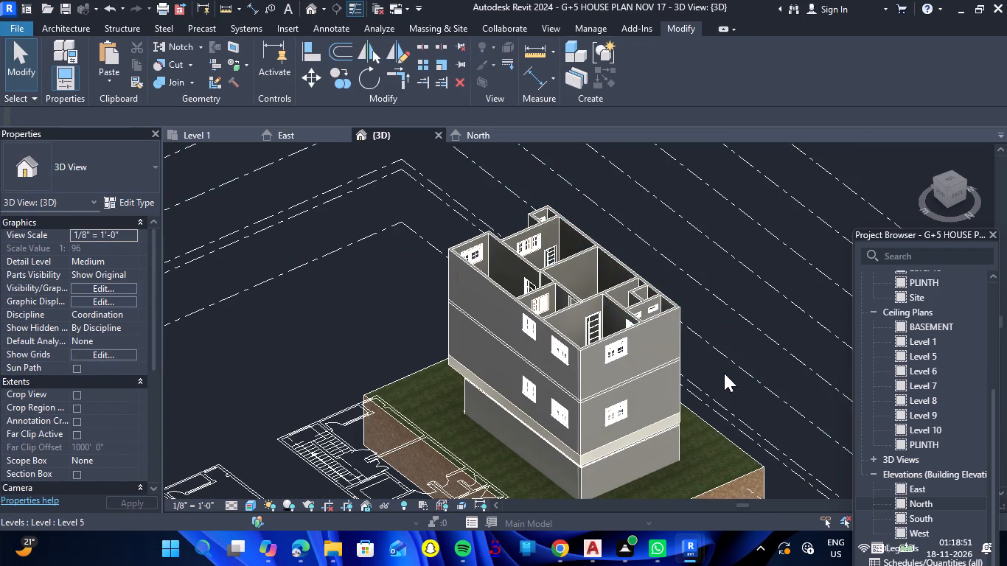
{"action": "left_click_drag", "start_coordinate": [724, 377], "coordinate": [597, 265]}
{"action": "right_click_drag", "start_coordinate": [723, 377], "coordinate": [597, 265], "text": "shift"}
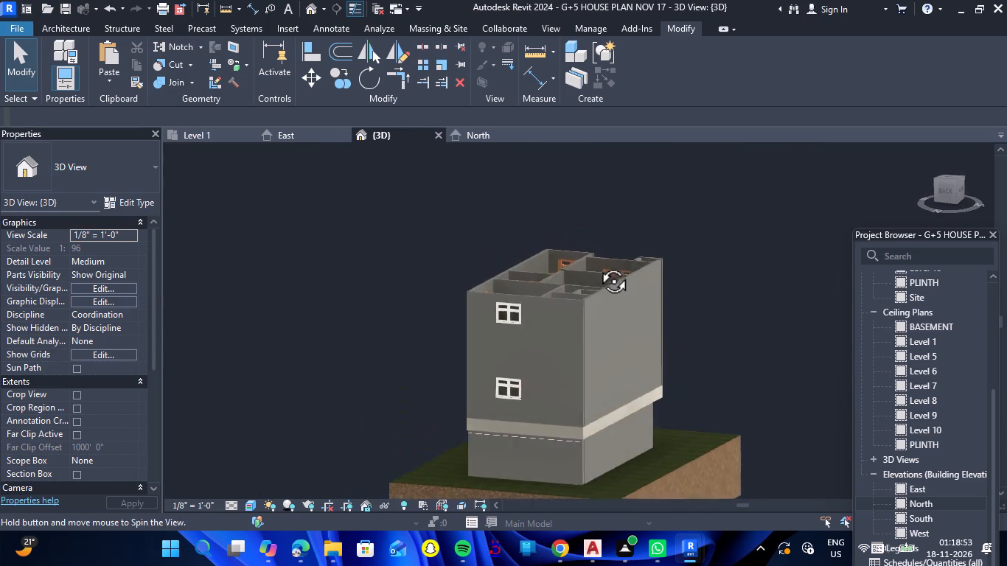
{"action": "right_click_drag", "start_coordinate": [597, 265], "coordinate": [488, 459], "text": "shift"}
{"action": "left_click_drag", "start_coordinate": [597, 265], "coordinate": [488, 459]}
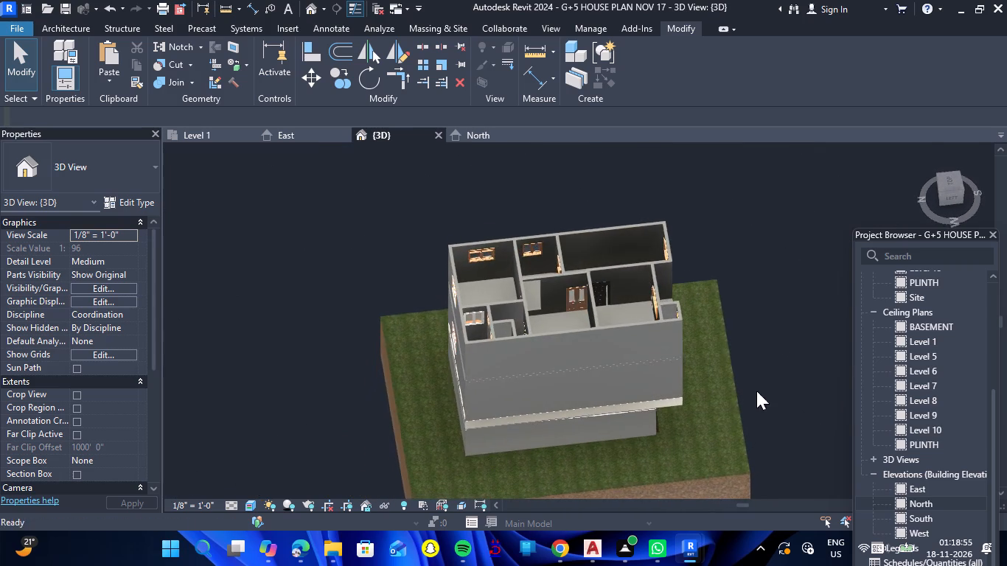
{"action": "left_click_drag", "start_coordinate": [781, 355], "coordinate": [763, 448]}
{"action": "right_click_drag", "start_coordinate": [781, 355], "coordinate": [763, 448], "text": "shift"}
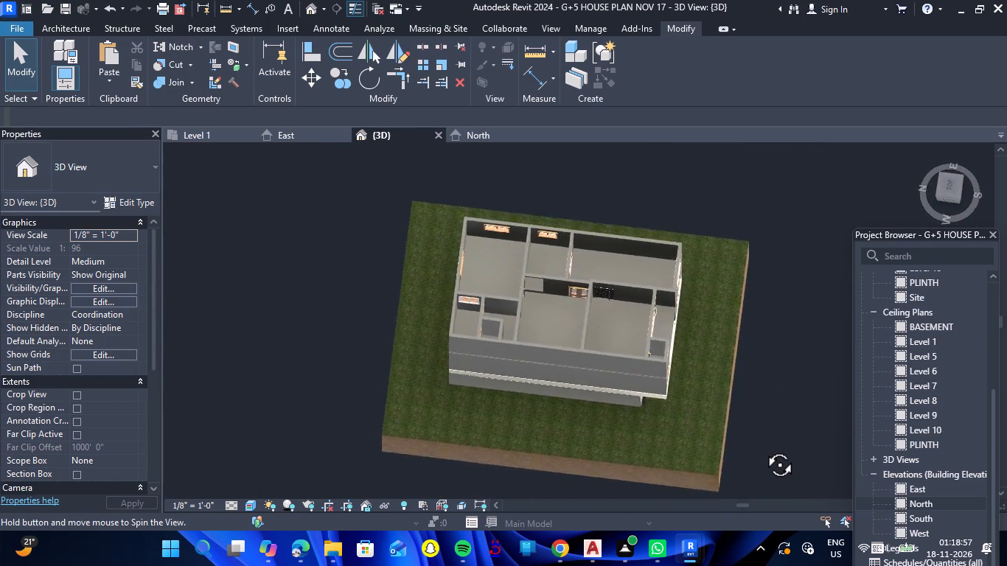
{"action": "left_click_drag", "start_coordinate": [763, 448], "coordinate": [762, 320]}
{"action": "right_click_drag", "start_coordinate": [763, 448], "coordinate": [762, 320], "text": "shift"}
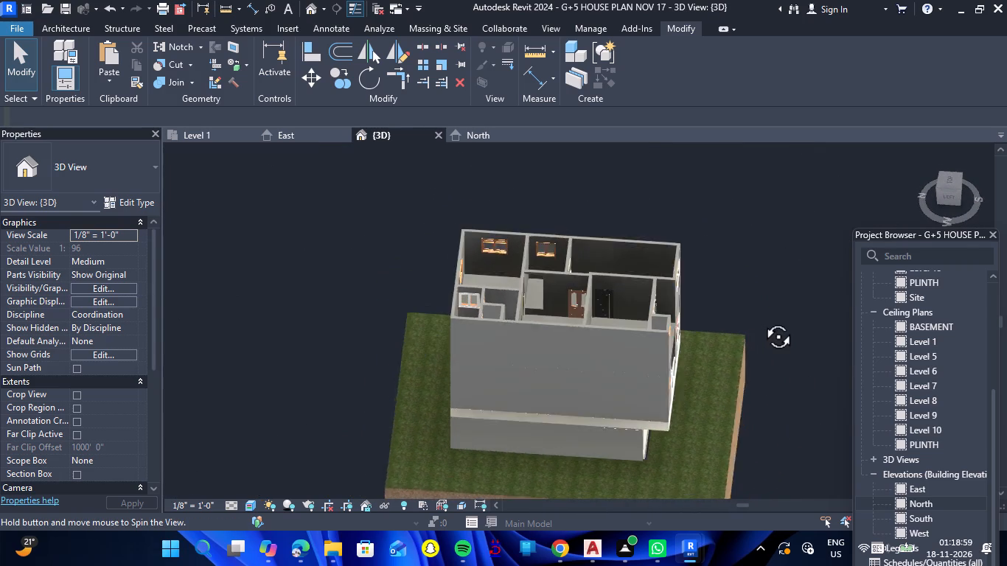
{"action": "left_click_drag", "start_coordinate": [762, 320], "coordinate": [764, 320]}
{"action": "right_click_drag", "start_coordinate": [762, 320], "coordinate": [764, 320], "text": "shift"}
{"action": "scroll", "coordinate": [549, 282], "scroll_direction": "up", "scroll_amount": 4}
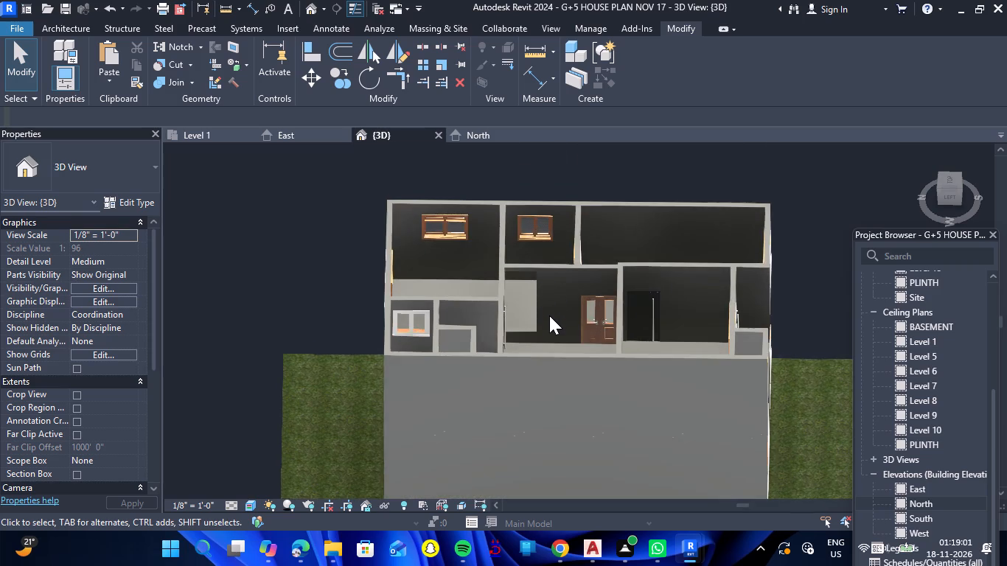
{"action": "scroll", "coordinate": [546, 320], "scroll_direction": "up", "scroll_amount": 3}
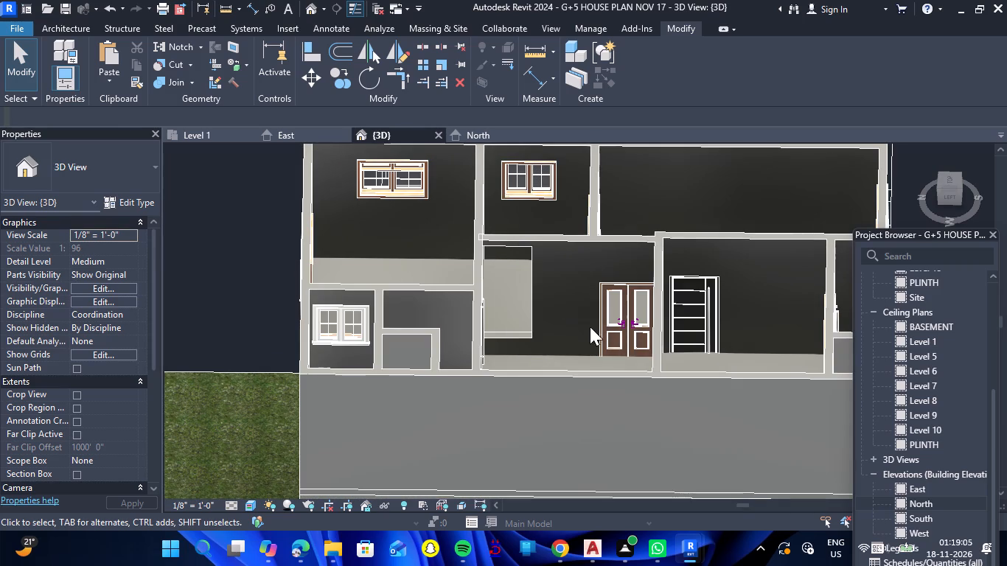
Set the Level 5 wall opening's base offset to 0' and top offset to 8', unjoining conflicting elements.
{"action": "left_click", "coordinate": [521, 337]}
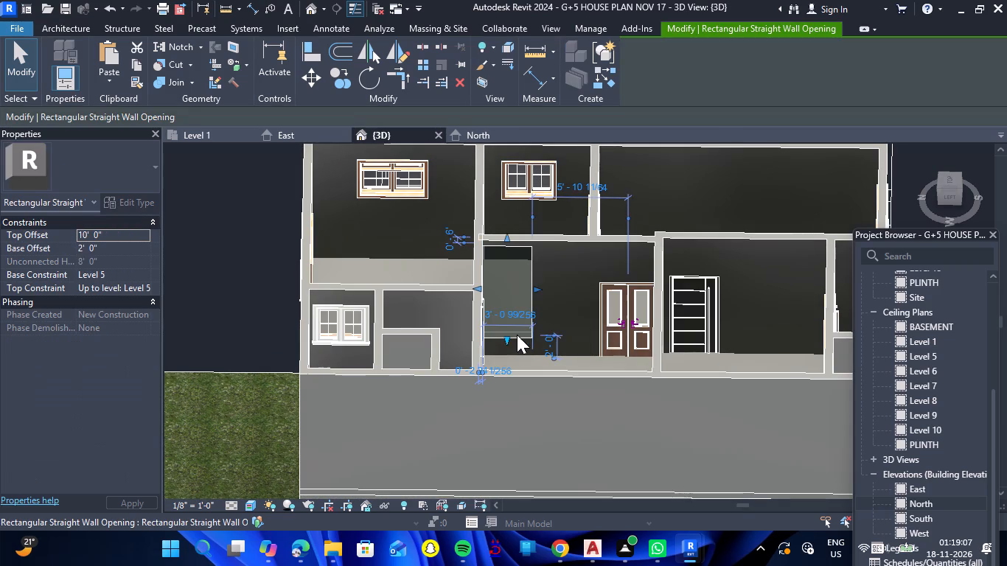
{"action": "left_click", "coordinate": [114, 248]}
{"action": "type", "text": "0'"}
{"action": "key", "text": "Return"}
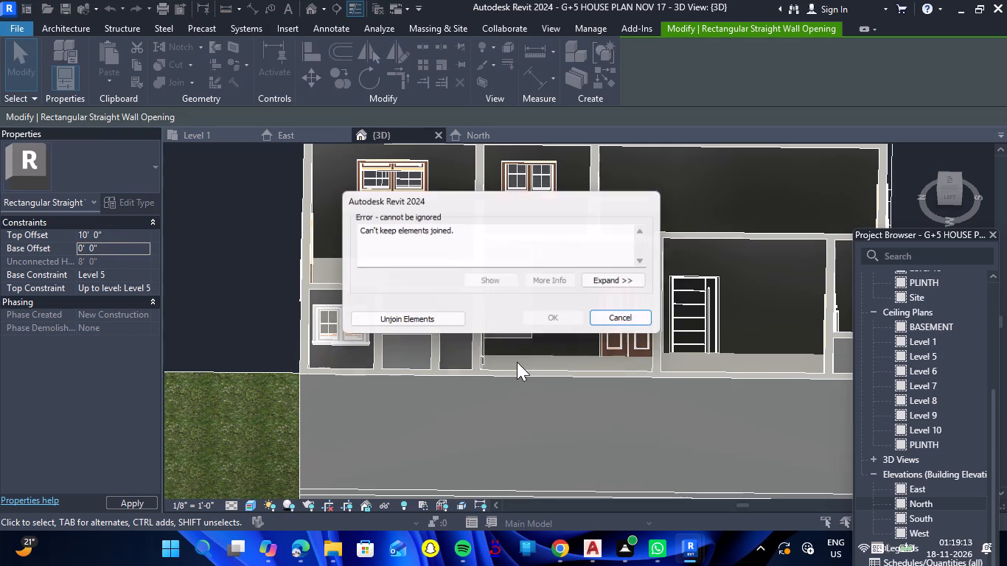
{"action": "left_click", "coordinate": [405, 326]}
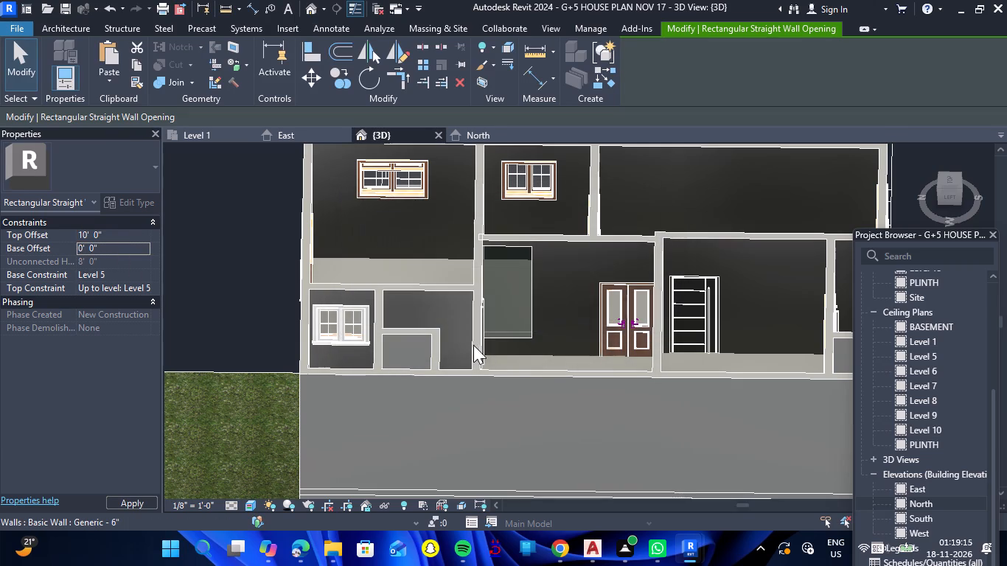
{"action": "left_click", "coordinate": [122, 237]}
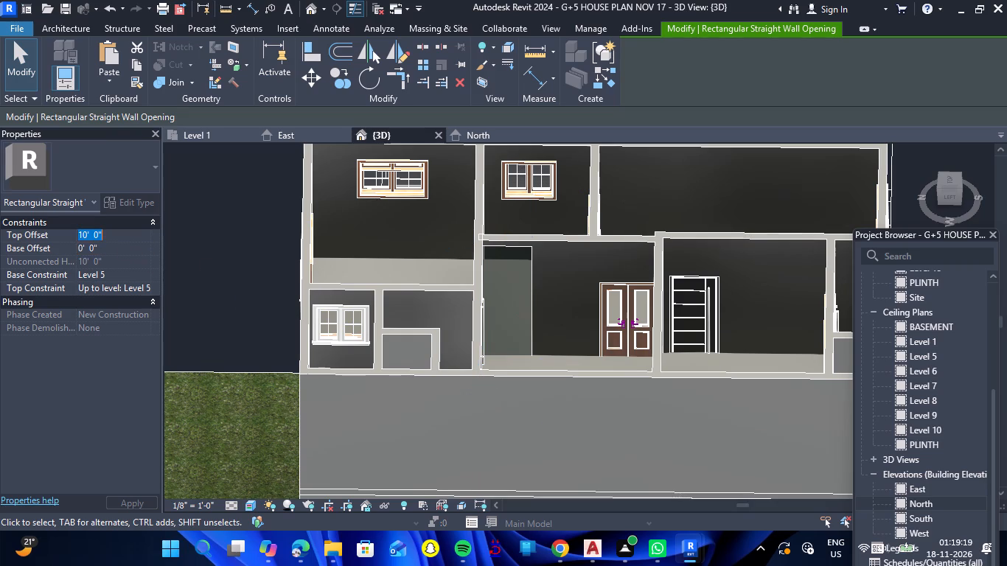
{"action": "type", "text": "8'"}
{"action": "key", "text": "Return"}
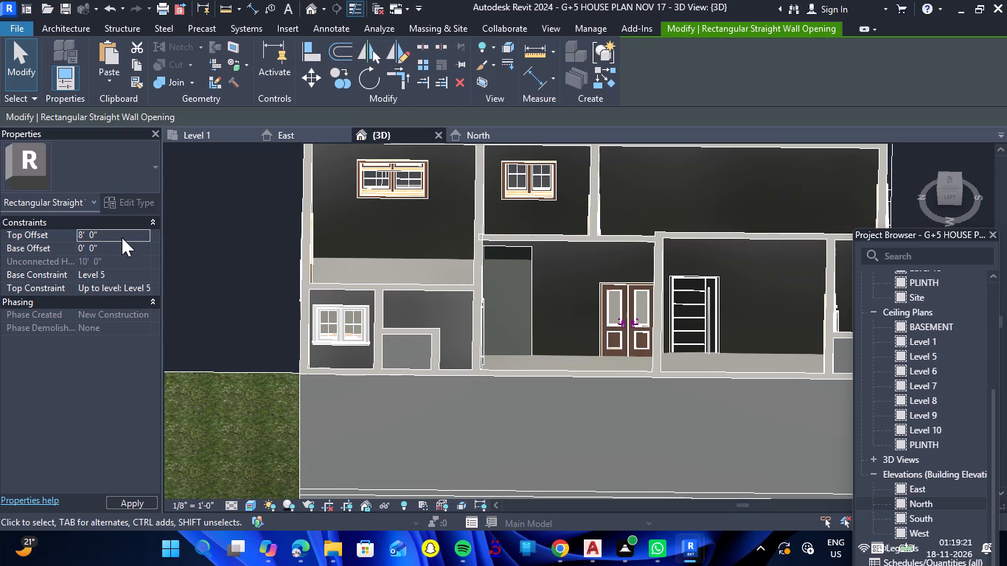
{"action": "left_click", "coordinate": [380, 323]}
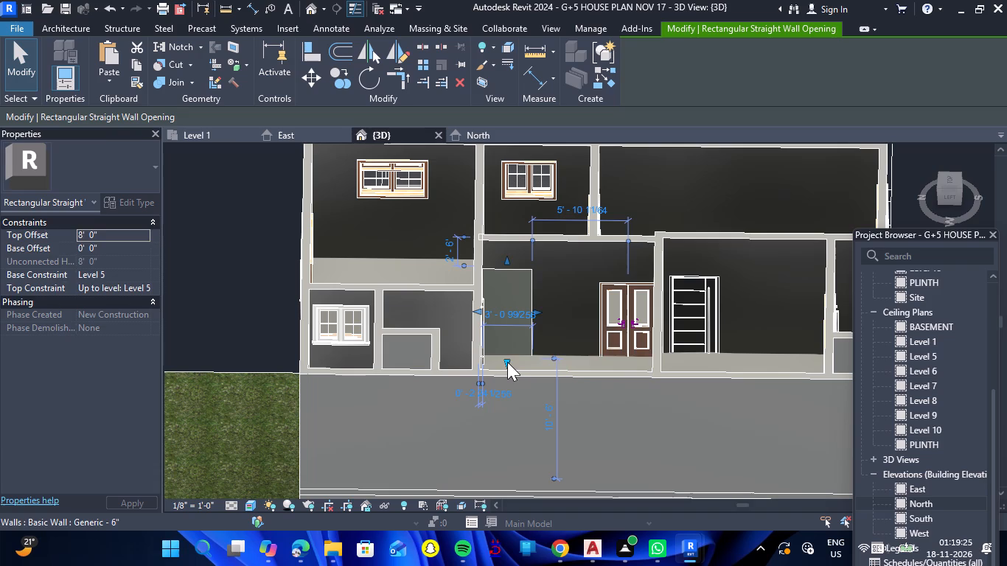
Raise the bottom edge of the Level 5 wall opening to a base offset of 0' 6", unjoining conflicting elements.
{"action": "left_click_drag", "start_coordinate": [507, 362], "coordinate": [506, 350]}
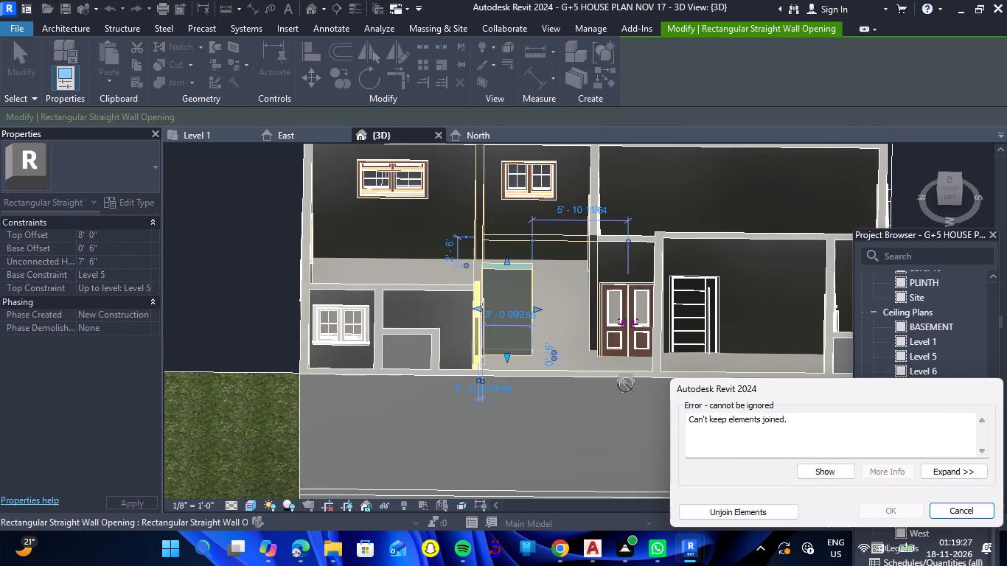
{"action": "left_click", "coordinate": [768, 517]}
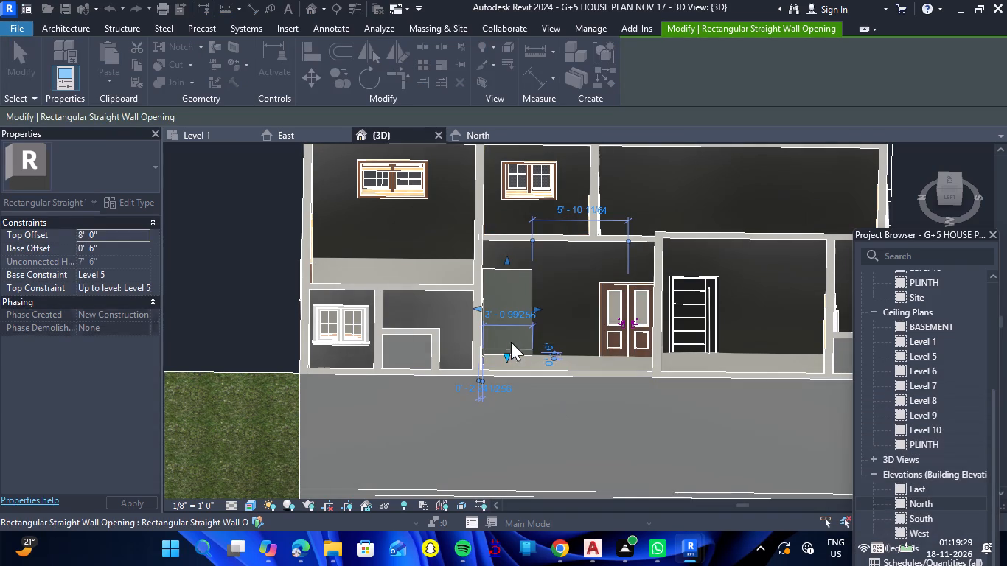
{"action": "scroll", "coordinate": [536, 298], "scroll_direction": "down", "scroll_amount": 1}
{"action": "left_click", "coordinate": [272, 272]}
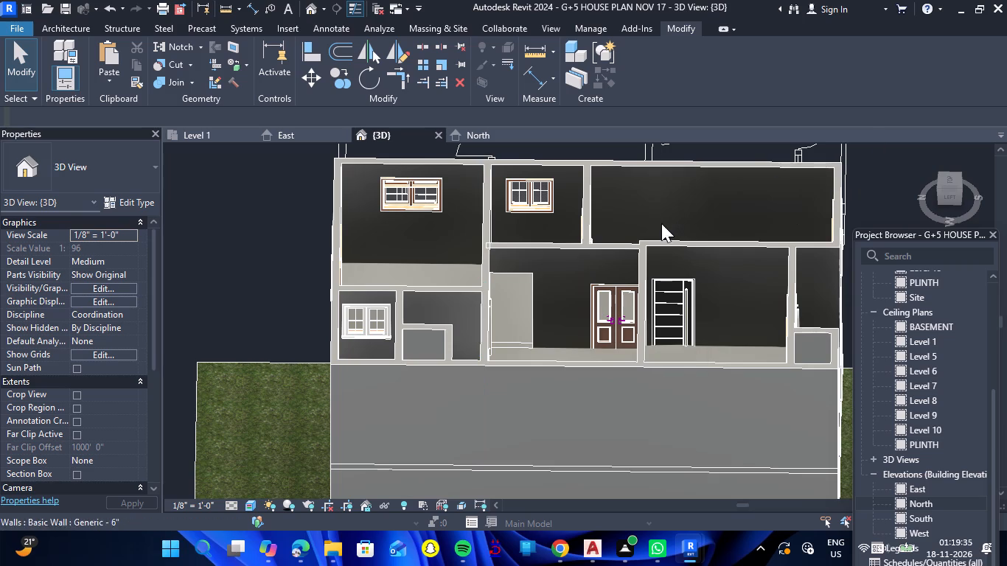
Copy all Level 5 walls, doors and the wall opening to the clipboard, leaving out the floor slab.
{"action": "scroll", "coordinate": [661, 223], "scroll_direction": "down", "scroll_amount": 2}
{"action": "scroll", "coordinate": [493, 256], "scroll_direction": "up", "scroll_amount": 3}
{"action": "scroll", "coordinate": [493, 249], "scroll_direction": "down", "scroll_amount": 6}
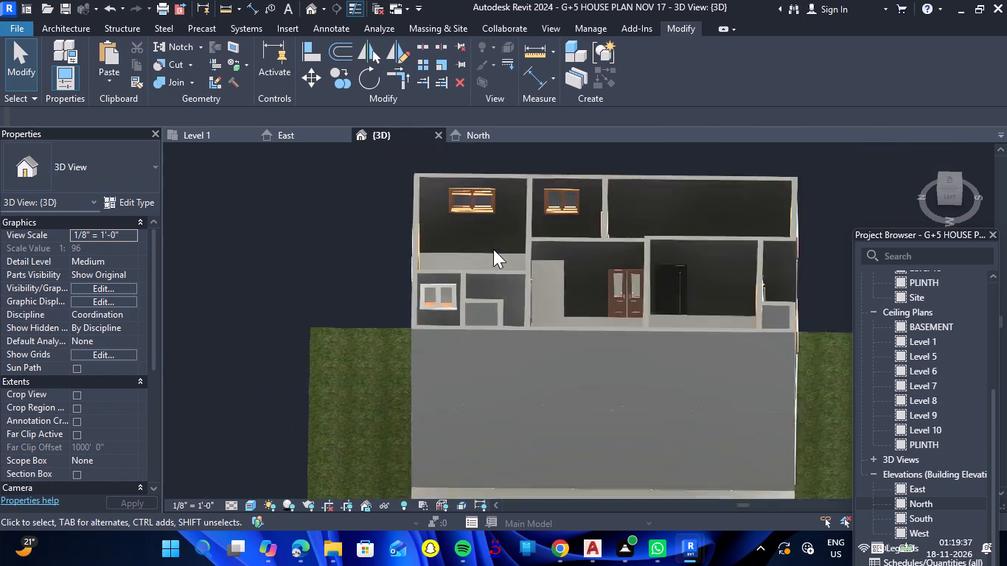
{"action": "left_click", "coordinate": [948, 200]}
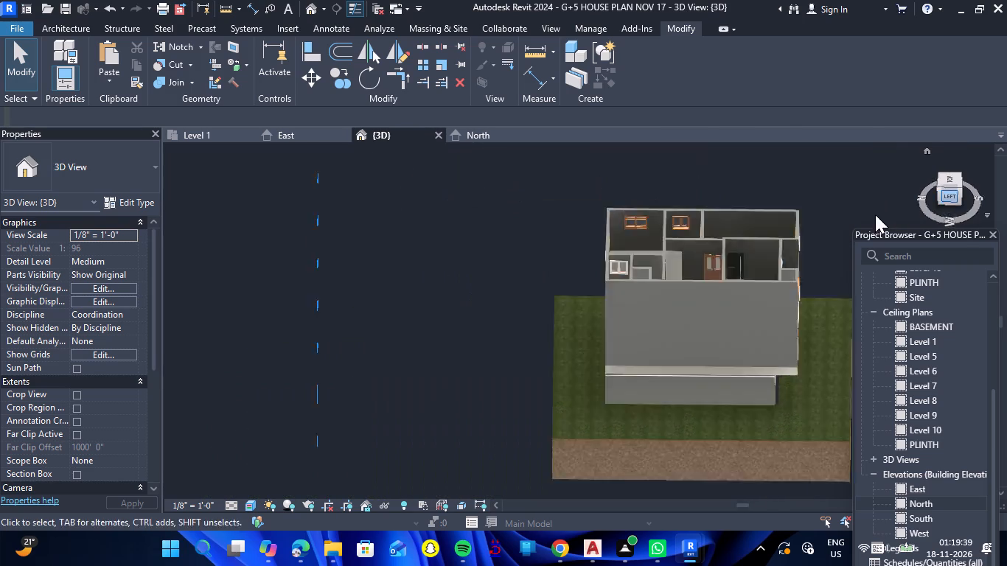
{"action": "scroll", "coordinate": [594, 335], "scroll_direction": "up", "scroll_amount": 3}
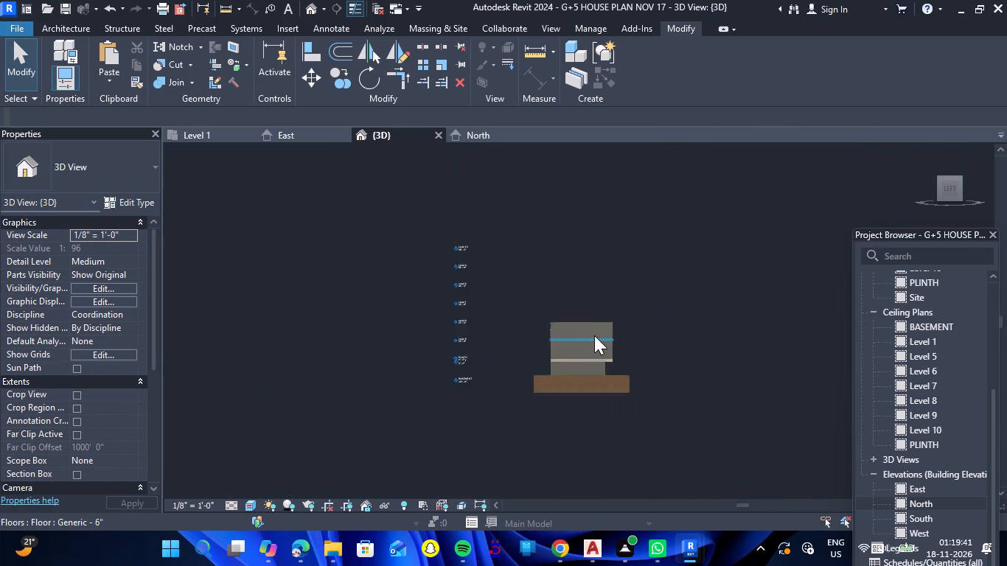
{"action": "scroll", "coordinate": [594, 335], "scroll_direction": "up", "scroll_amount": 9}
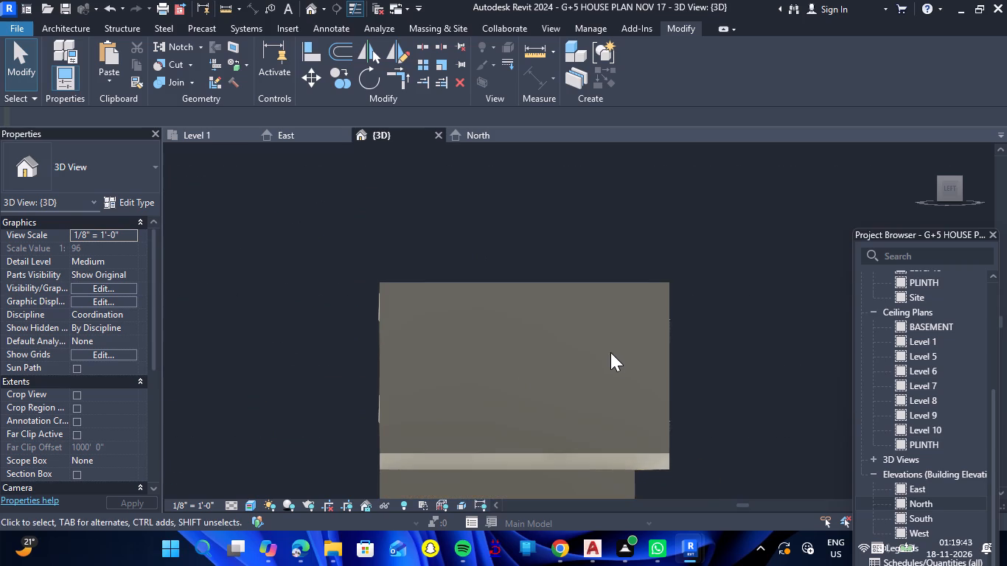
{"action": "scroll", "coordinate": [652, 363], "scroll_direction": "up", "scroll_amount": 5}
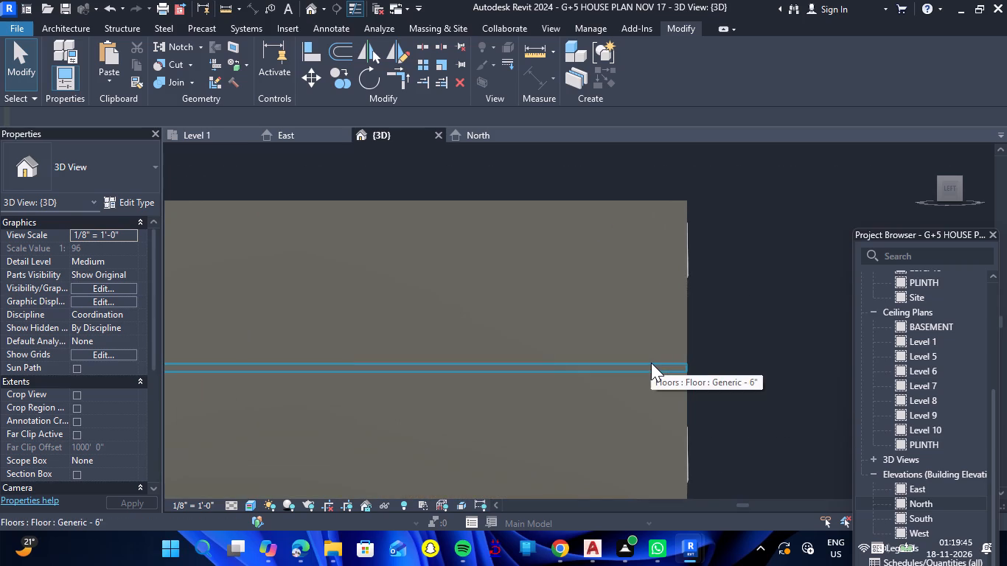
{"action": "left_click", "coordinate": [652, 366]}
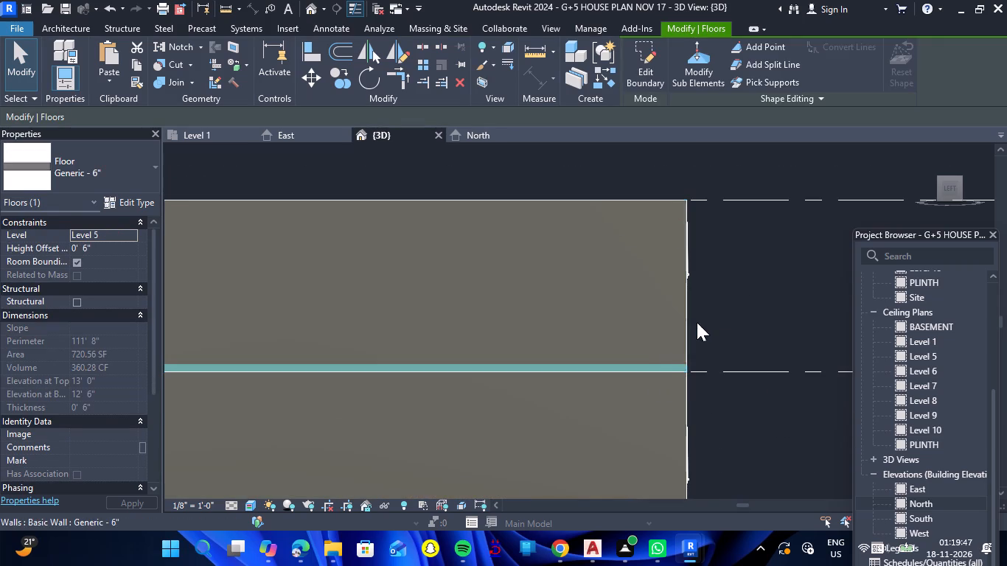
{"action": "scroll", "coordinate": [724, 303], "scroll_direction": "down", "scroll_amount": 5}
{"action": "left_click_drag", "start_coordinate": [732, 302], "coordinate": [461, 301]}
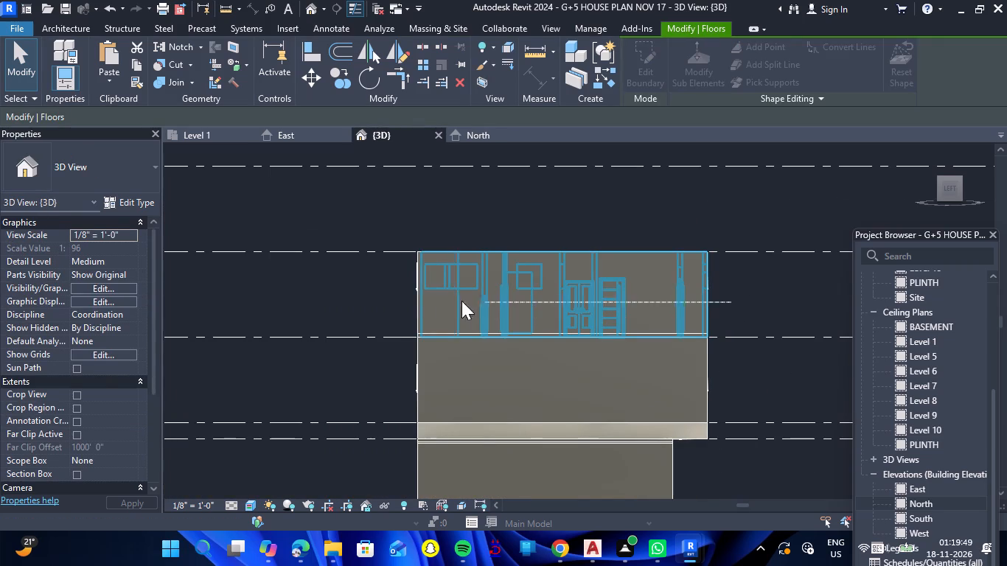
{"action": "left_click_drag", "start_coordinate": [461, 301], "coordinate": [386, 292]}
{"action": "scroll", "coordinate": [454, 322], "scroll_direction": "up", "scroll_amount": 3}
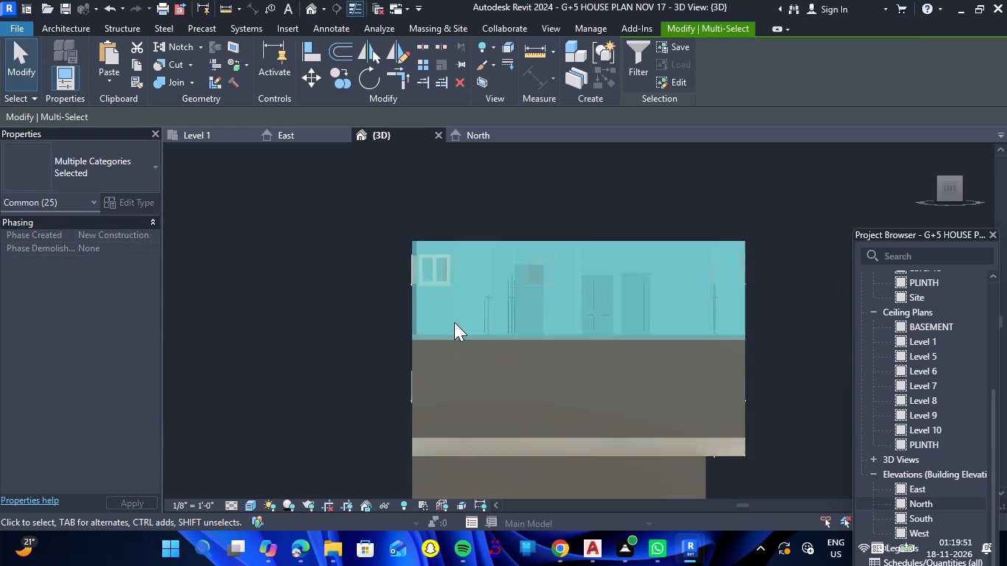
{"action": "scroll", "coordinate": [454, 322], "scroll_direction": "up", "scroll_amount": 1}
{"action": "scroll", "coordinate": [324, 329], "scroll_direction": "down", "scroll_amount": 3}
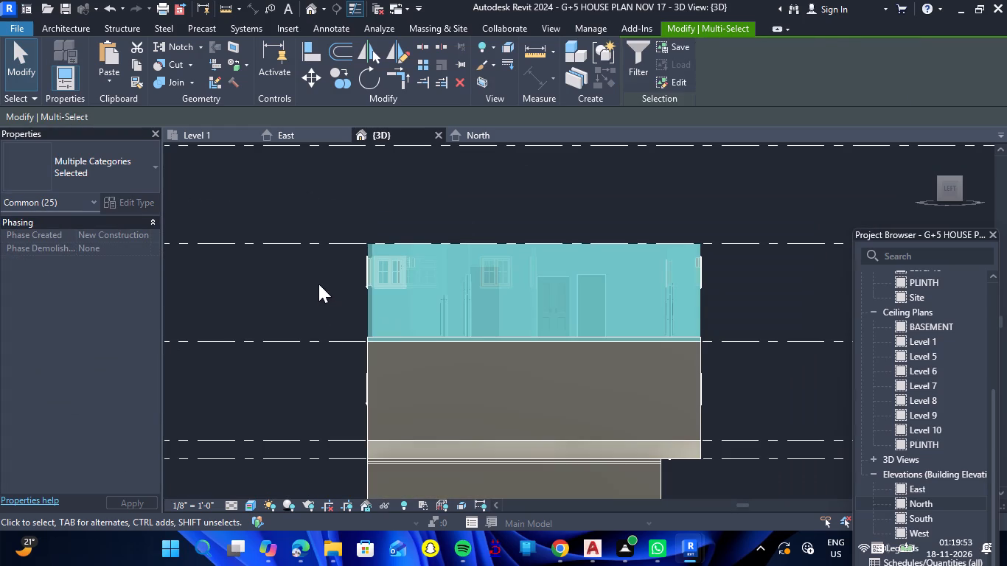
{"action": "left_click", "coordinate": [630, 75]}
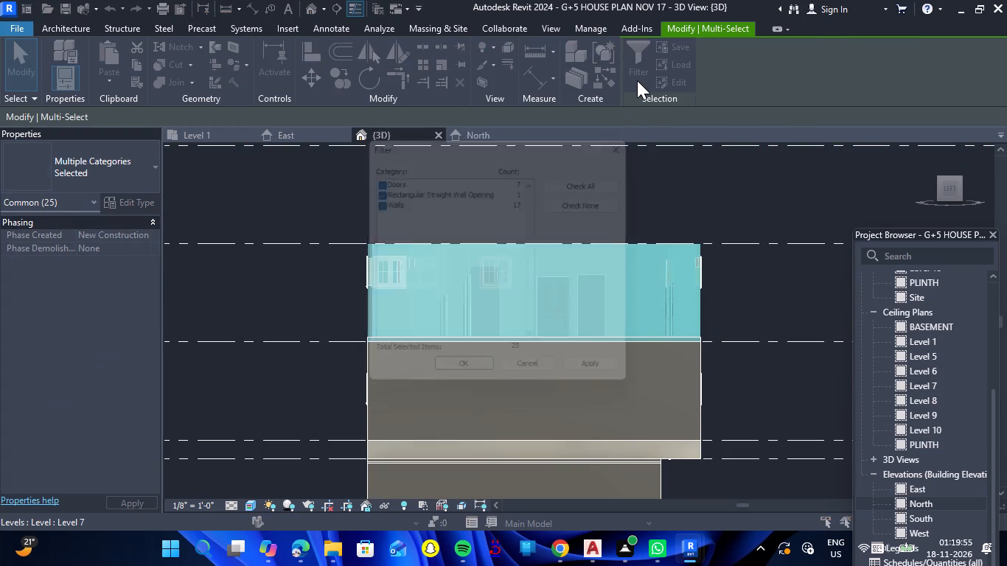
{"action": "left_click", "coordinate": [462, 380]}
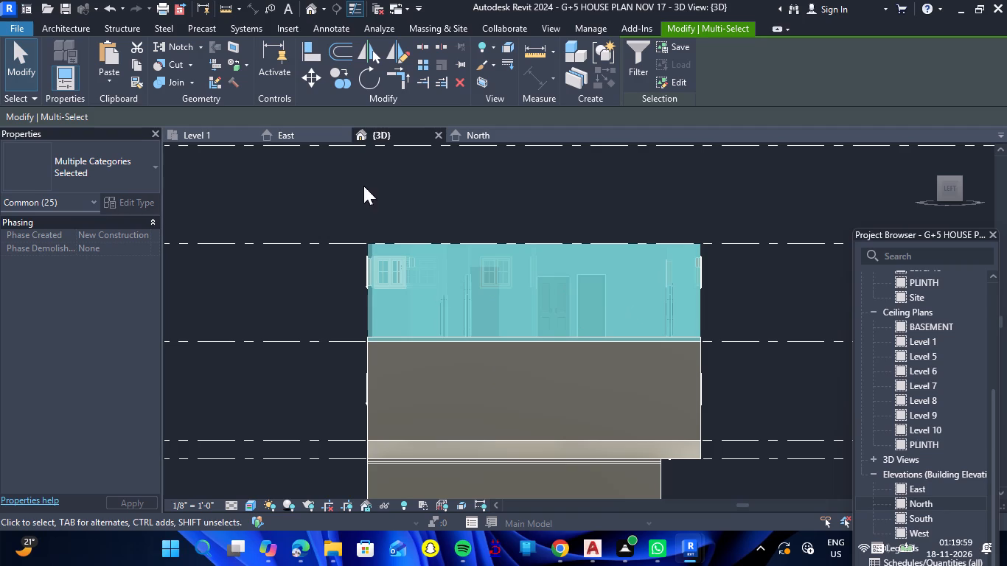
{"action": "left_click", "coordinate": [130, 69]}
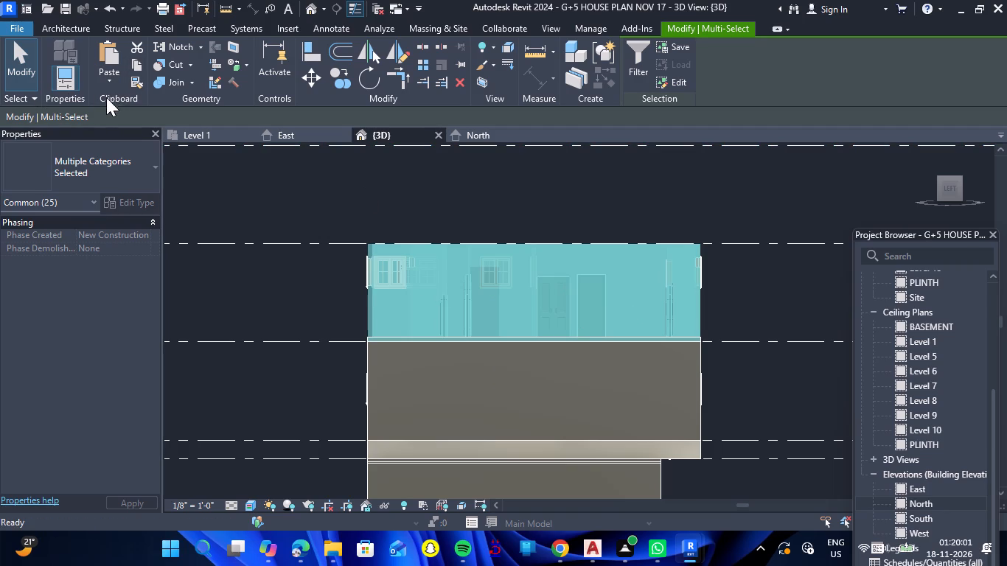
Paste the copied storey aligned to Levels 6, 7, 8 and 9, unjoining conflicting elements.
{"action": "left_click", "coordinate": [119, 84]}
{"action": "left_click", "coordinate": [156, 132]}
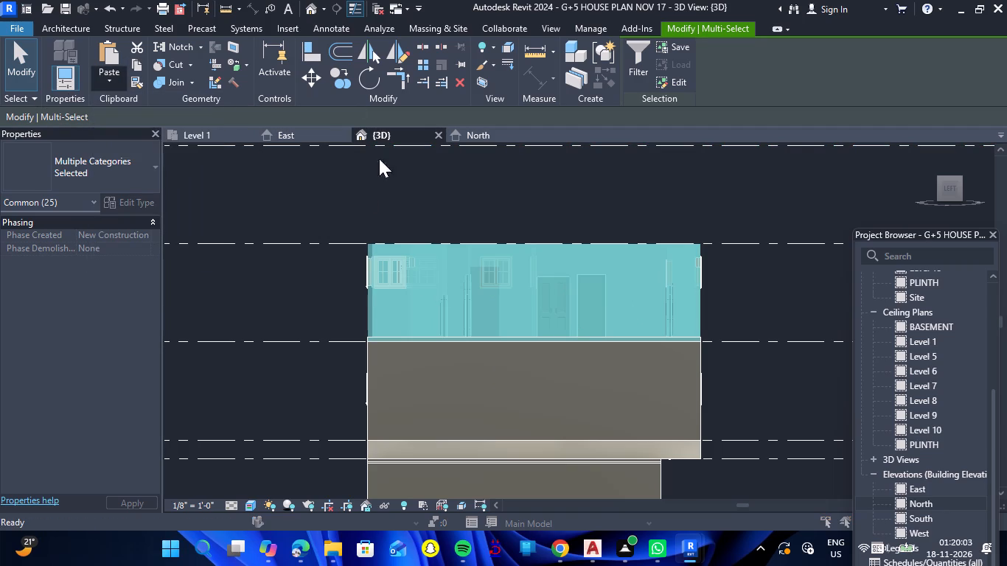
{"action": "scroll", "coordinate": [397, 248], "scroll_direction": "down", "scroll_amount": 3}
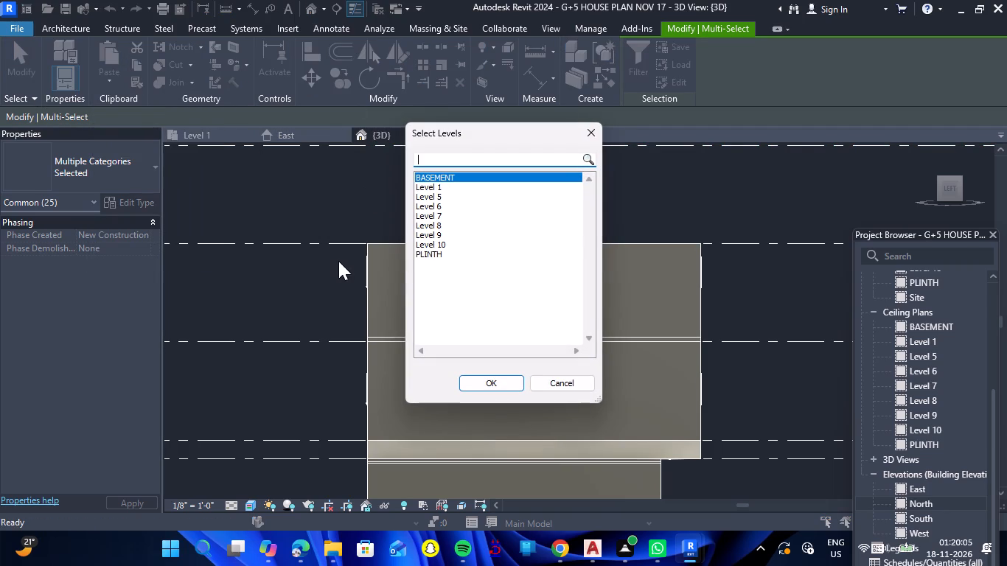
{"action": "scroll", "coordinate": [338, 261], "scroll_direction": "down", "scroll_amount": 3}
{"action": "left_click", "coordinate": [440, 209]}
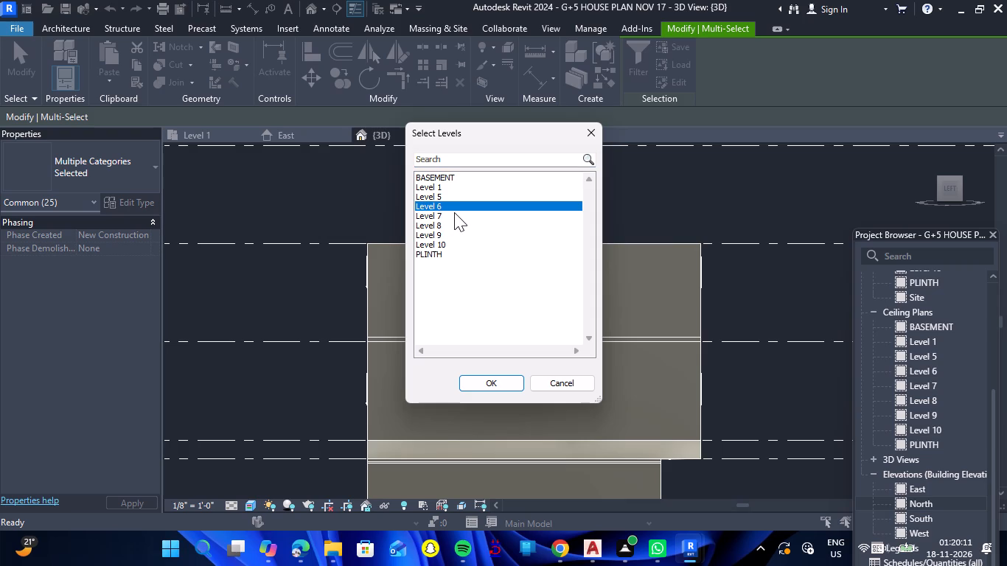
{"action": "key", "text": "ctrl+Down"}
{"action": "key", "text": "ctrl+Down"}
{"action": "key", "text": "ctrl+Down"}
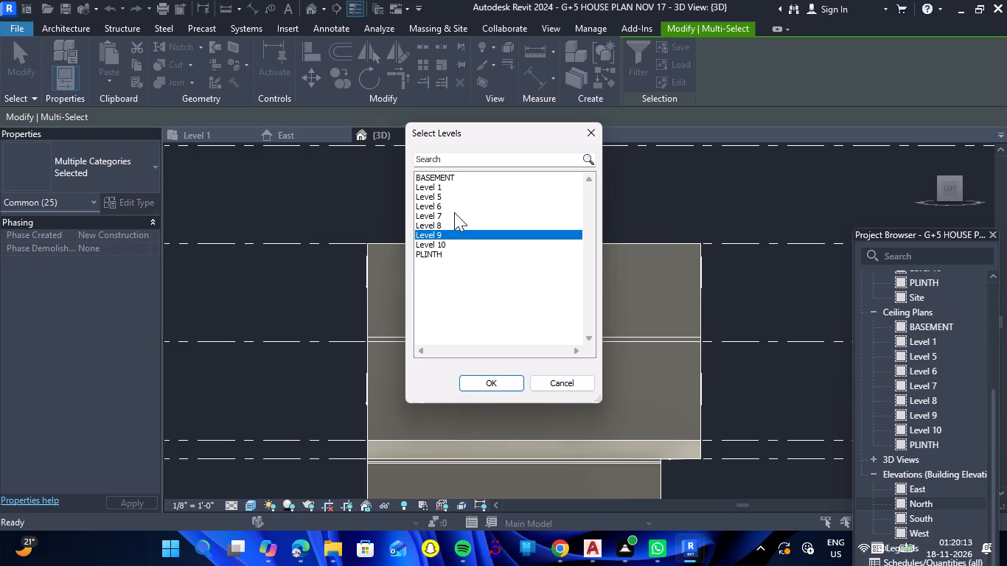
{"action": "key", "text": "Up"}
{"action": "key", "text": "Up"}
{"action": "key", "text": "Up"}
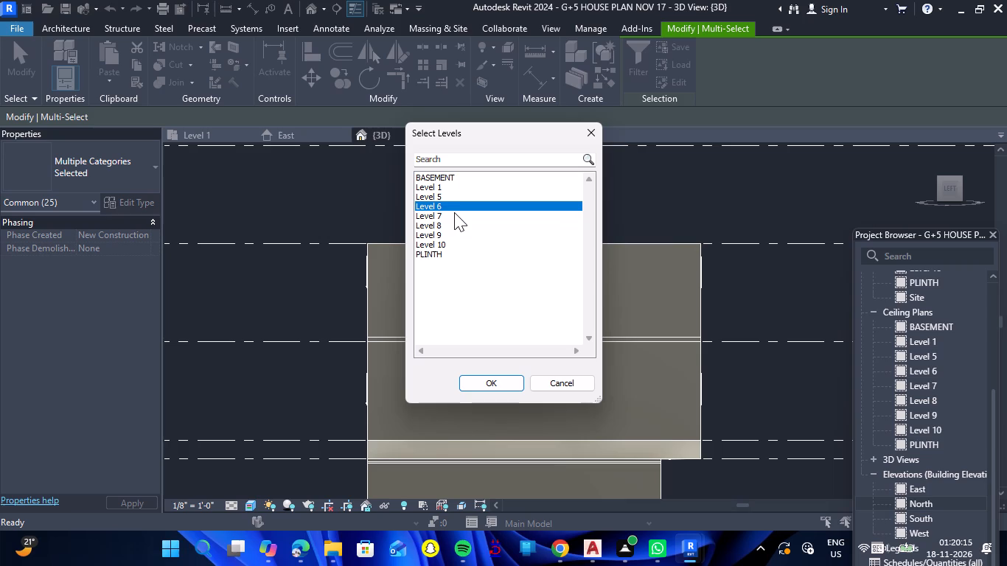
{"action": "key", "text": "shift+Down"}
{"action": "key", "text": "shift+Down"}
{"action": "key", "text": "shift+Down"}
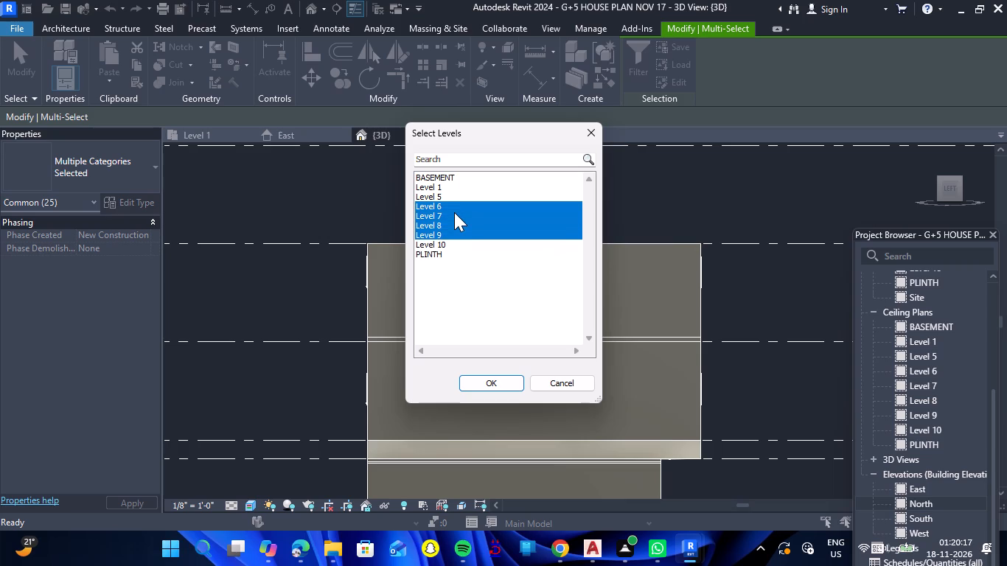
{"action": "left_click", "coordinate": [497, 383]}
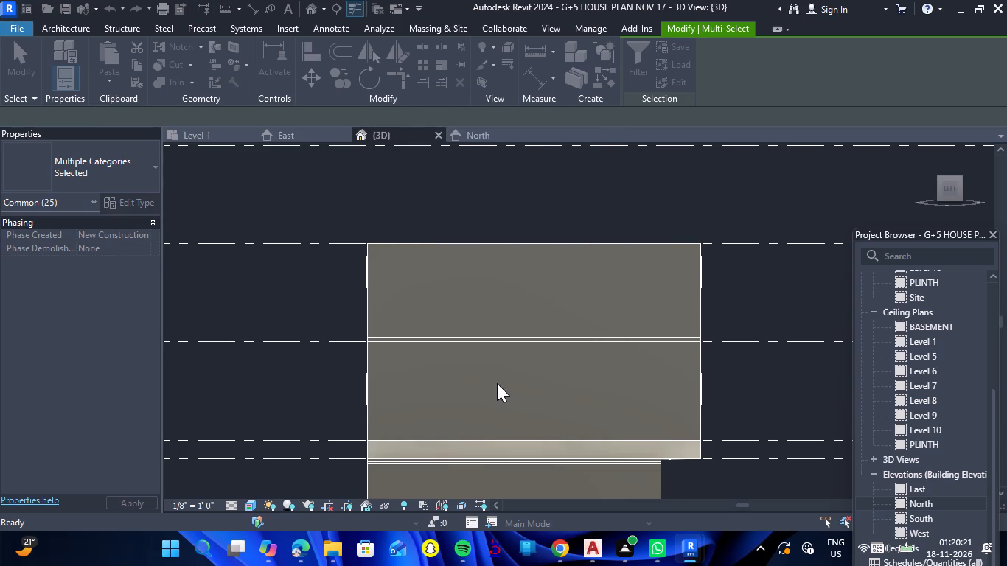
{"action": "left_click", "coordinate": [766, 510]}
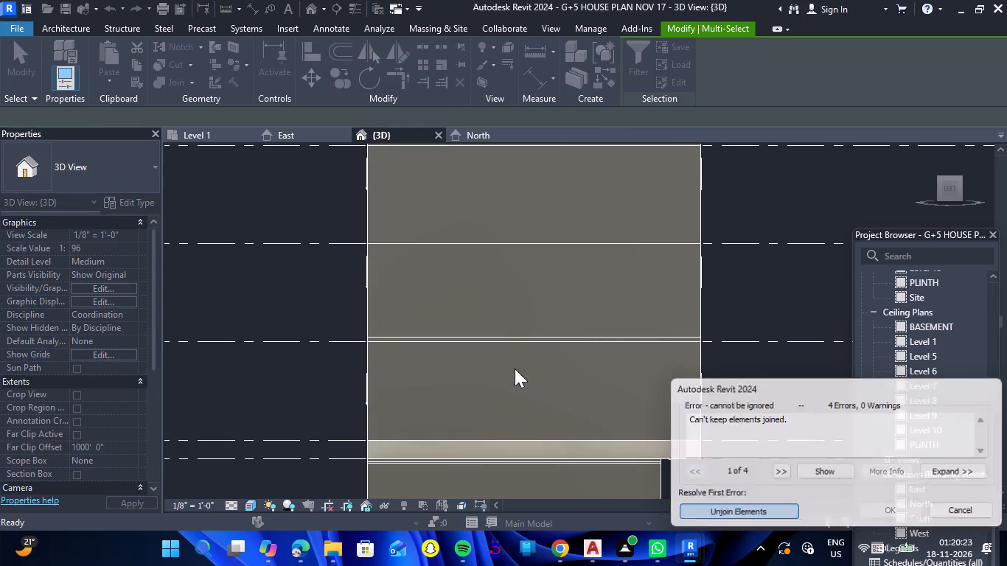
Examine the stacked tower from the side, around it and from above, looking into the top storey's rooms and along the floor lines.
{"action": "scroll", "coordinate": [515, 309], "scroll_direction": "down", "scroll_amount": 9}
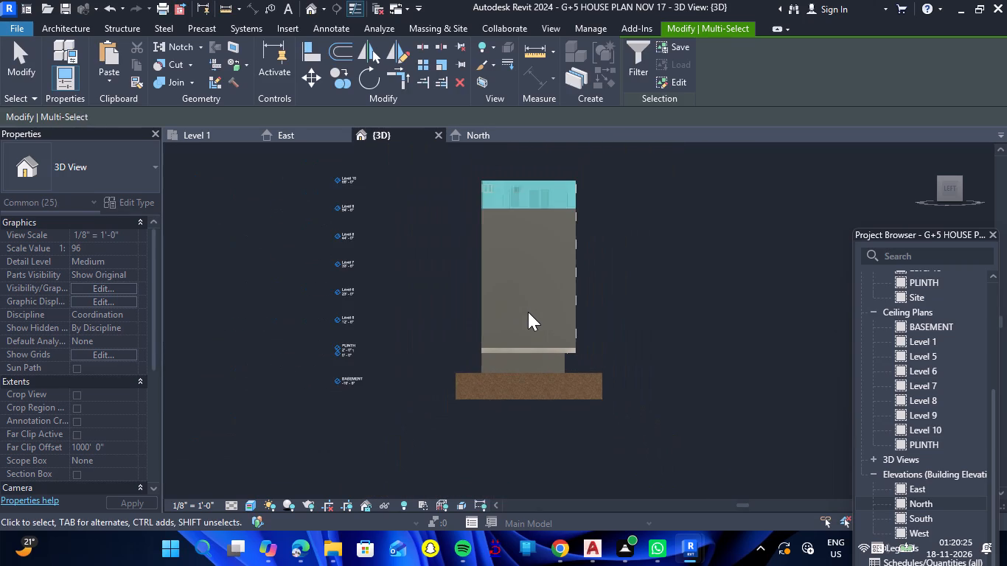
{"action": "scroll", "coordinate": [541, 170], "scroll_direction": "up", "scroll_amount": 5}
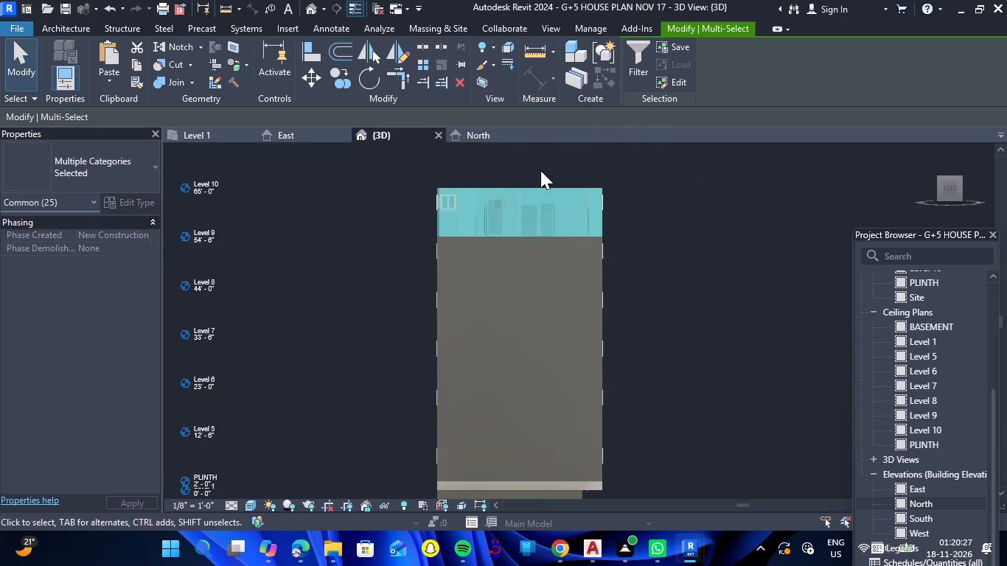
{"action": "scroll", "coordinate": [540, 170], "scroll_direction": "up", "scroll_amount": 1}
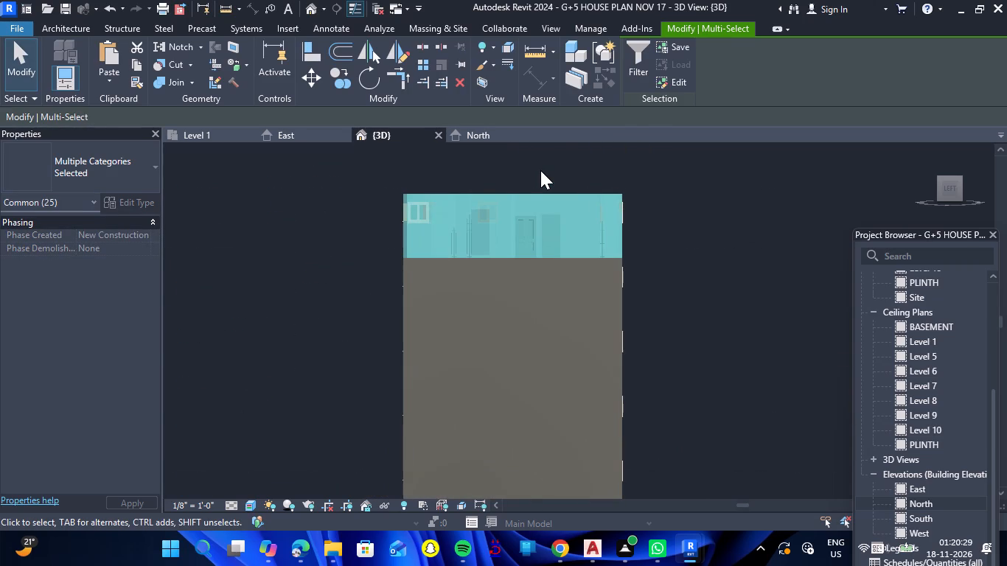
{"action": "key", "text": "Return"}
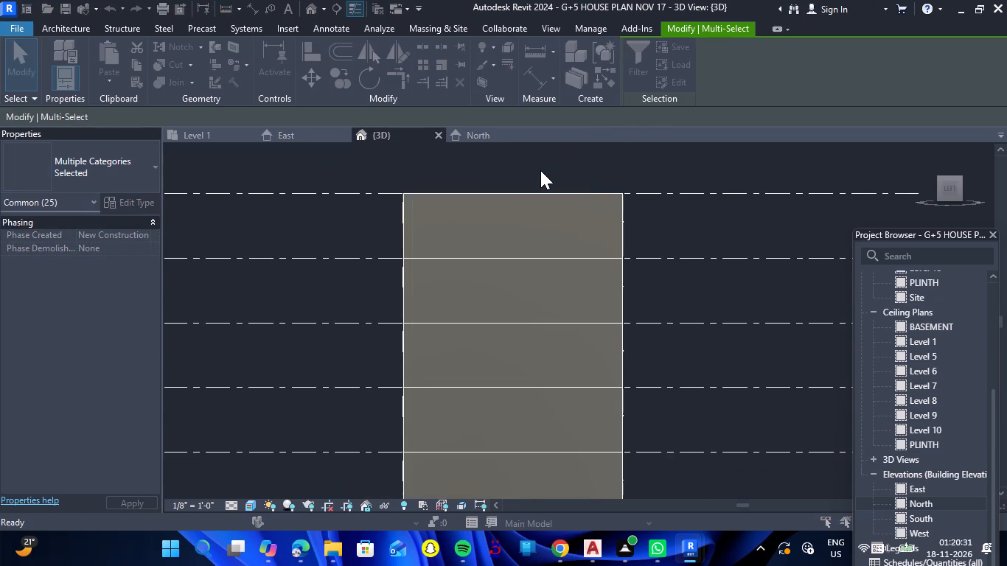
{"action": "left_click", "coordinate": [591, 125]}
{"action": "scroll", "coordinate": [652, 223], "scroll_direction": "down", "scroll_amount": 5}
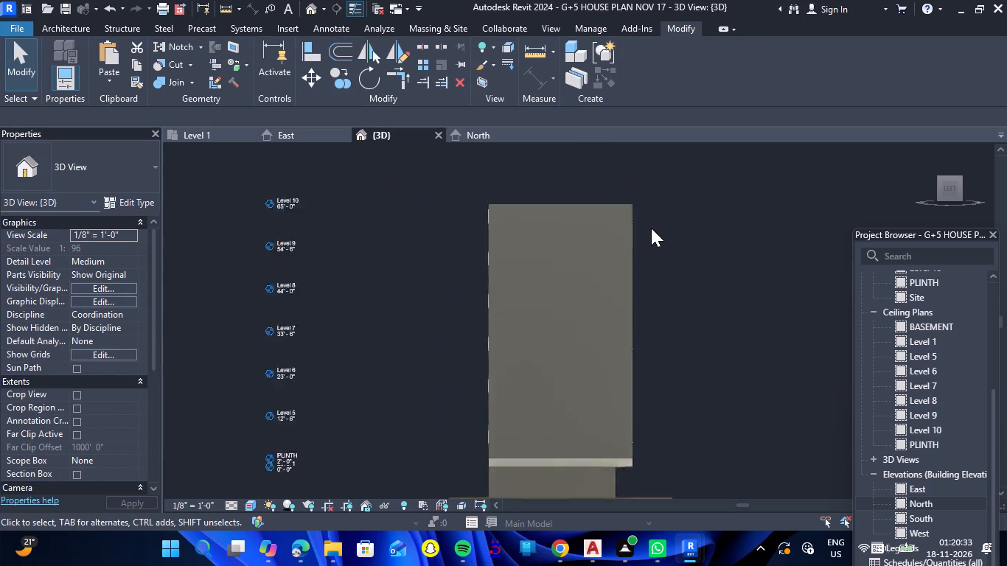
{"action": "left_click_drag", "start_coordinate": [728, 340], "coordinate": [578, 486], "text": "shift"}
{"action": "right_click_drag", "start_coordinate": [728, 340], "coordinate": [578, 486], "text": "shift"}
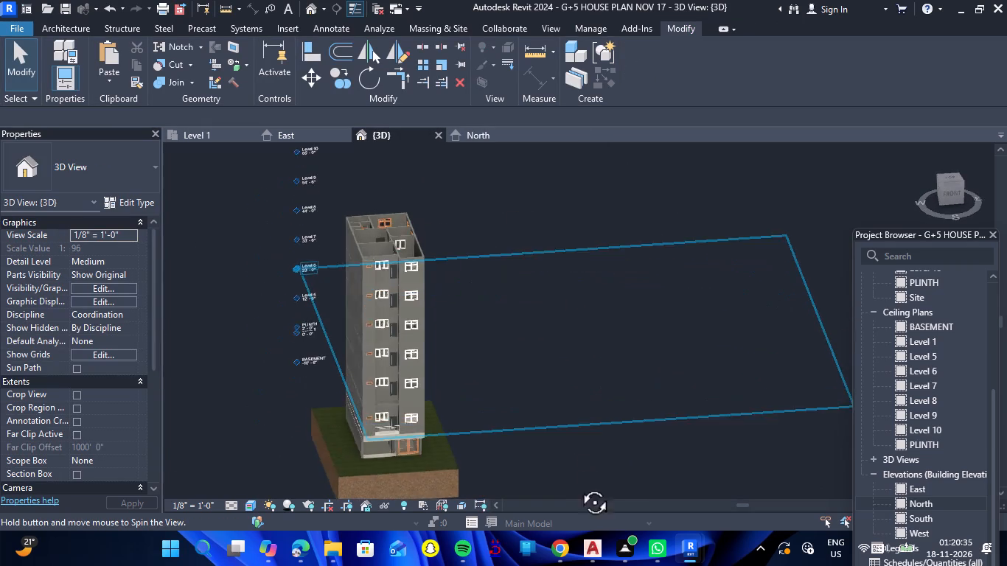
{"action": "left_click_drag", "start_coordinate": [578, 486], "coordinate": [588, 548], "text": "shift"}
{"action": "right_click_drag", "start_coordinate": [578, 486], "coordinate": [588, 548], "text": "shift"}
{"action": "left_click_drag", "start_coordinate": [540, 329], "coordinate": [566, 518], "text": "shift"}
{"action": "right_click_drag", "start_coordinate": [540, 329], "coordinate": [566, 518], "text": "shift"}
{"action": "key", "text": "Escape"}
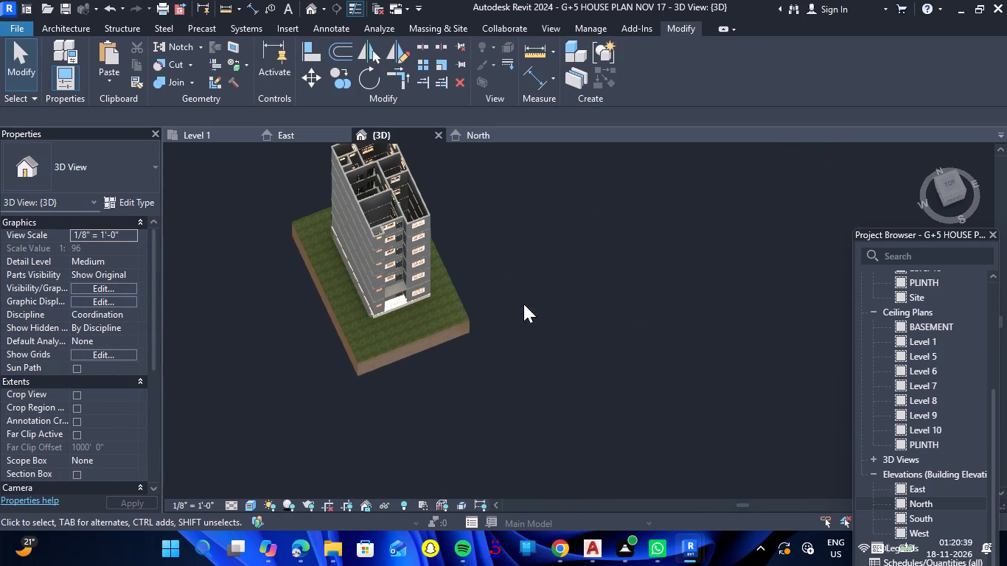
{"action": "scroll", "coordinate": [588, 349], "scroll_direction": "down", "scroll_amount": 3}
{"action": "scroll", "coordinate": [428, 202], "scroll_direction": "up", "scroll_amount": 7}
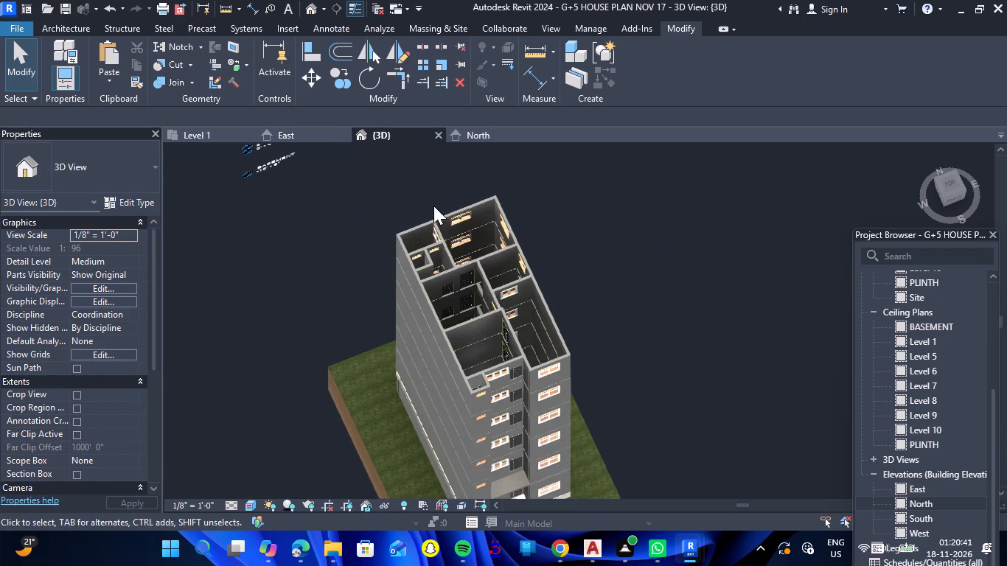
{"action": "scroll", "coordinate": [473, 308], "scroll_direction": "up", "scroll_amount": 7}
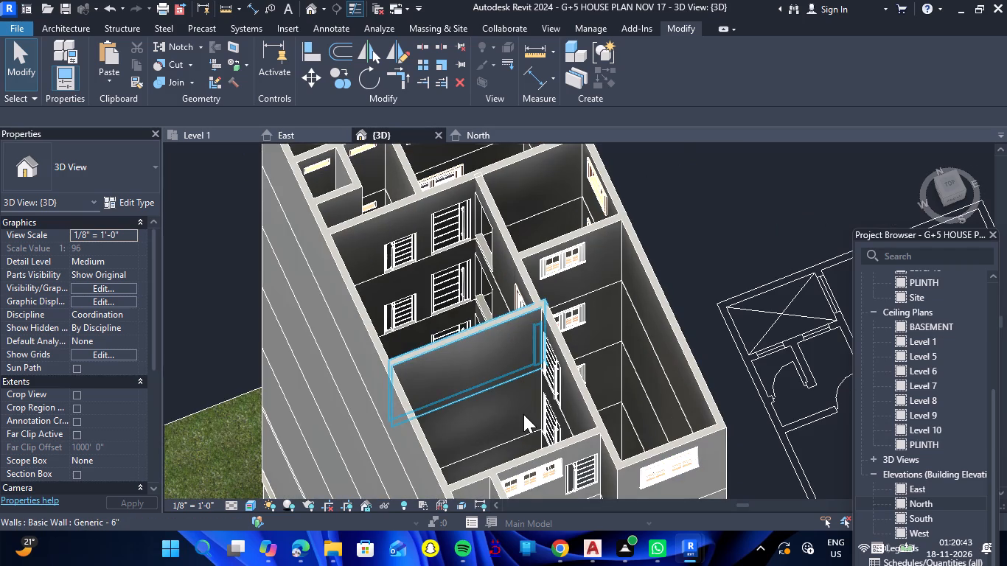
{"action": "scroll", "coordinate": [469, 296], "scroll_direction": "down", "scroll_amount": 10}
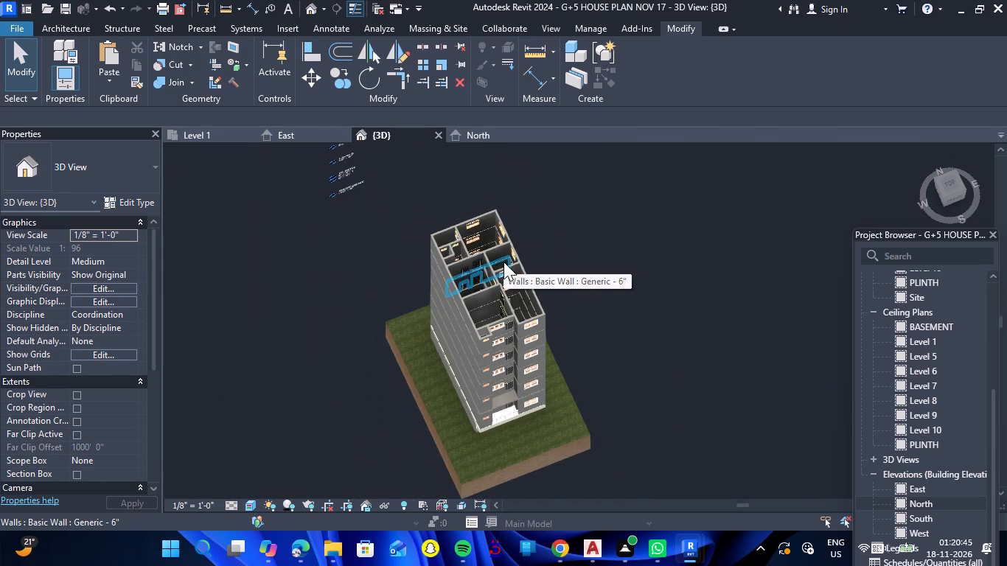
{"action": "left_click_drag", "start_coordinate": [307, 369], "coordinate": [389, 289], "text": "shift"}
{"action": "right_click_drag", "start_coordinate": [307, 369], "coordinate": [389, 289], "text": "shift"}
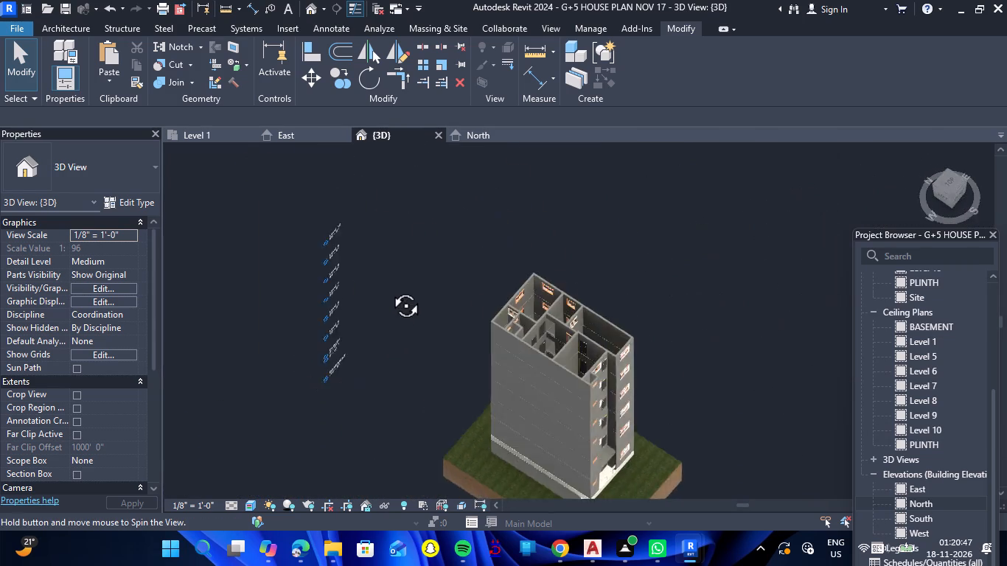
{"action": "left_click_drag", "start_coordinate": [389, 289], "coordinate": [431, 218], "text": "shift"}
{"action": "right_click_drag", "start_coordinate": [389, 289], "coordinate": [431, 218], "text": "shift"}
{"action": "scroll", "coordinate": [502, 268], "scroll_direction": "down", "scroll_amount": 4}
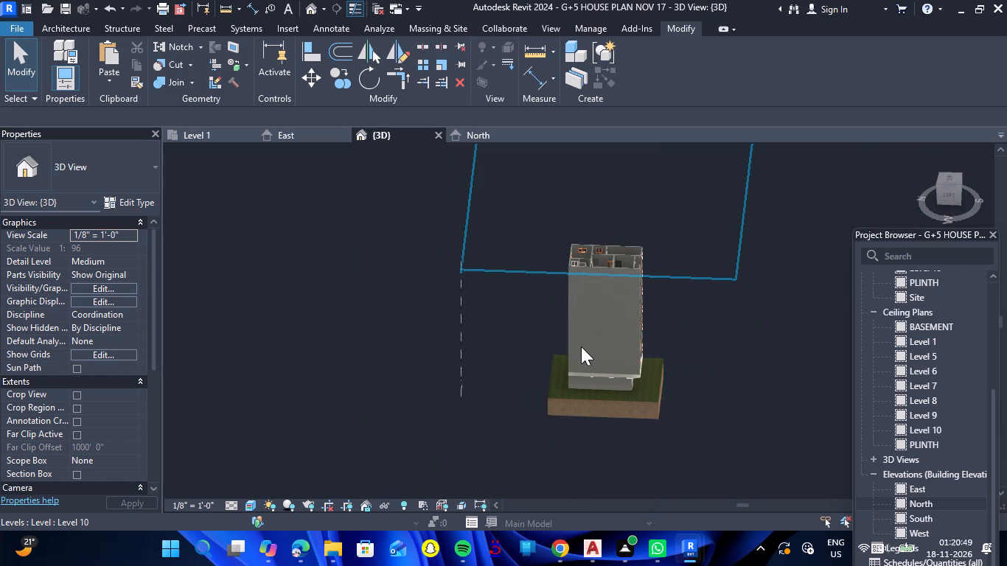
{"action": "scroll", "coordinate": [618, 352], "scroll_direction": "up", "scroll_amount": 7}
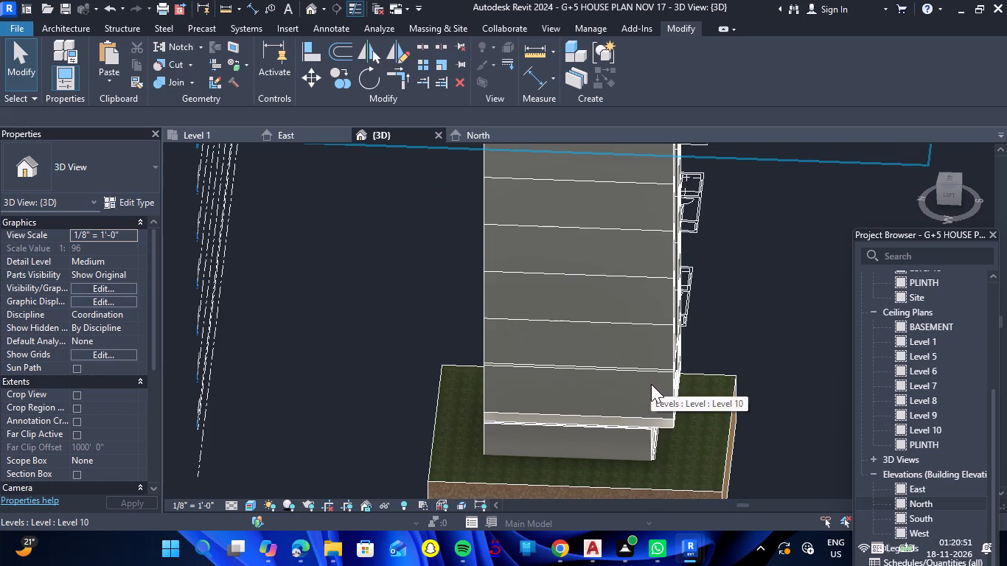
Undo the paste of the copied storey to Levels 6 through 9.
{"action": "key", "text": "ctrl+z"}
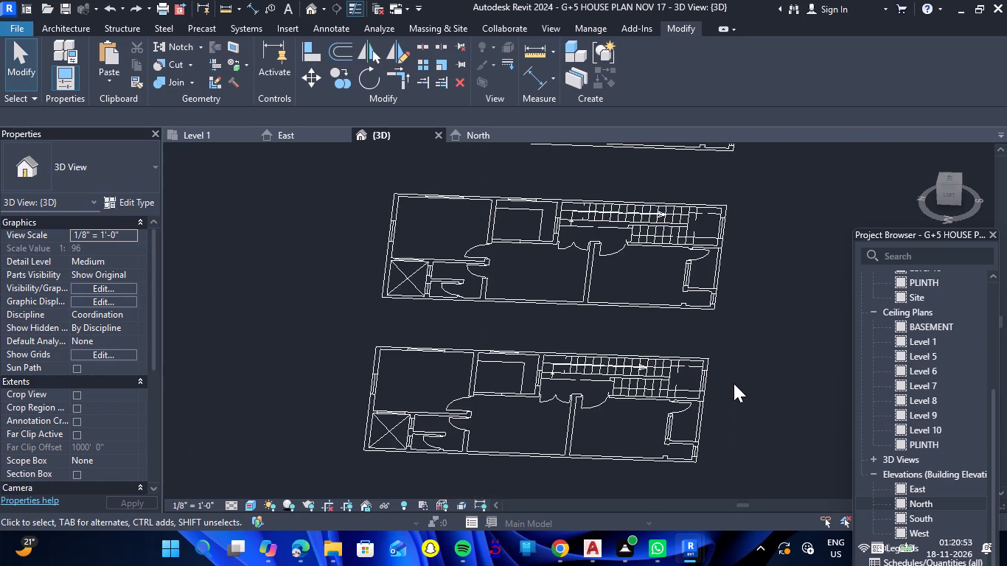
Examine the house without the pasted storeys from the side and from above, checking its slab and the open top at Level 6.
{"action": "scroll", "coordinate": [734, 383], "scroll_direction": "down", "scroll_amount": 12}
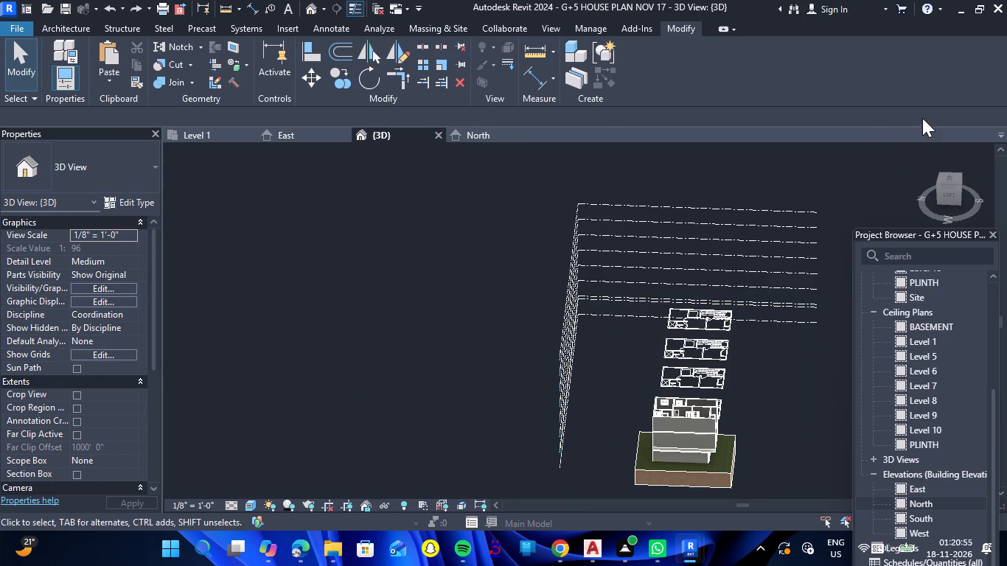
{"action": "left_click", "coordinate": [949, 192]}
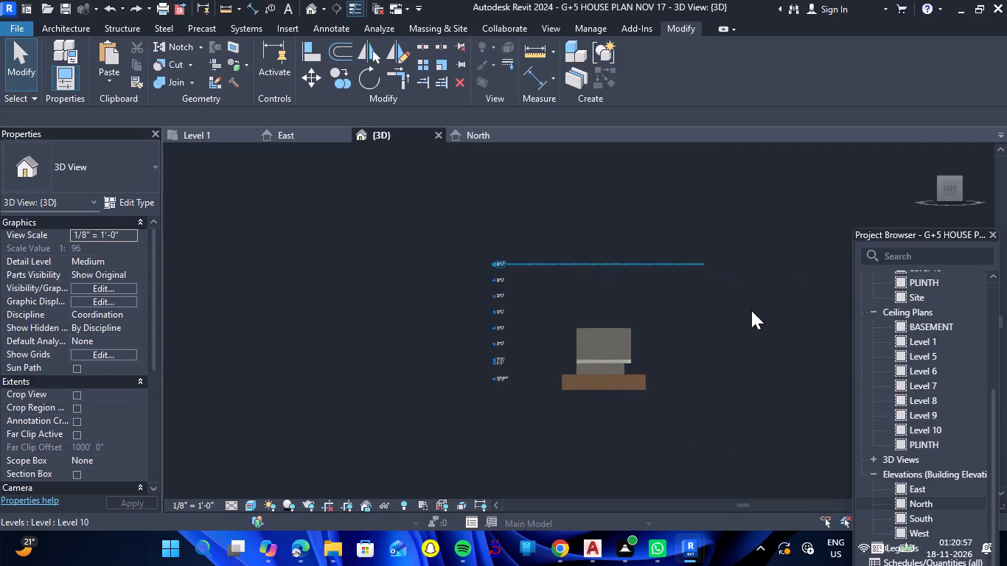
{"action": "scroll", "coordinate": [606, 357], "scroll_direction": "up", "scroll_amount": 6}
{"action": "scroll", "coordinate": [564, 292], "scroll_direction": "up", "scroll_amount": 8}
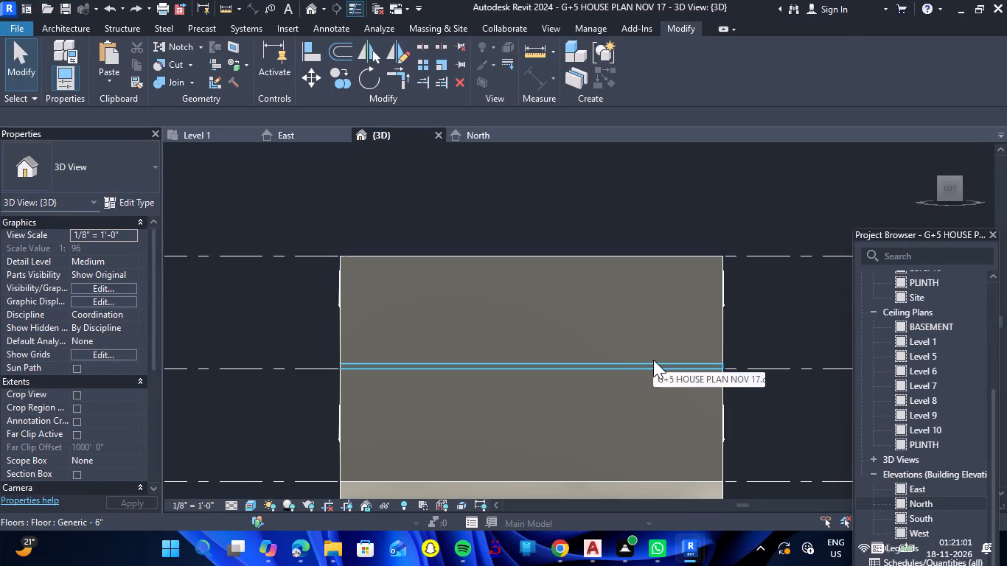
{"action": "left_click_drag", "start_coordinate": [614, 176], "coordinate": [582, 290], "text": "shift"}
{"action": "right_click_drag", "start_coordinate": [614, 176], "coordinate": [582, 290], "text": "shift"}
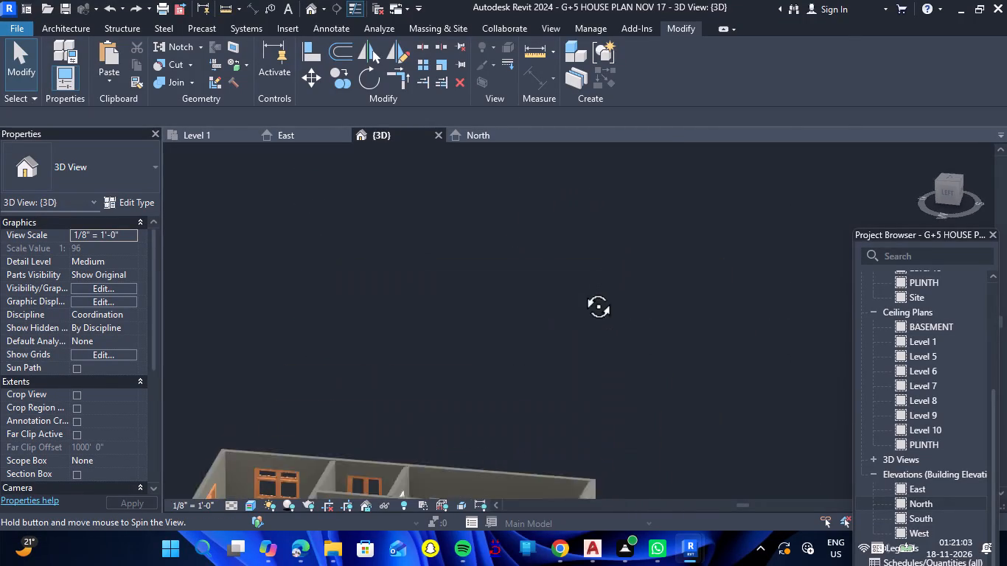
{"action": "left_click_drag", "start_coordinate": [582, 290], "coordinate": [580, 296], "text": "shift"}
{"action": "right_click_drag", "start_coordinate": [582, 290], "coordinate": [580, 296], "text": "shift"}
{"action": "scroll", "coordinate": [541, 238], "scroll_direction": "down", "scroll_amount": 5}
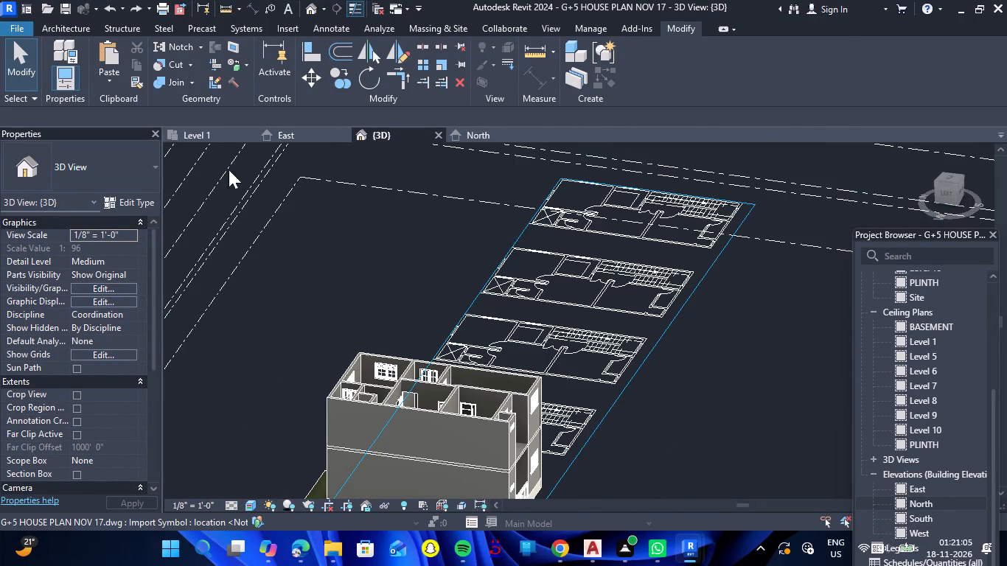
Start a new Generic - 6" floor and set its level to Level 6.
{"action": "left_click", "coordinate": [77, 31]}
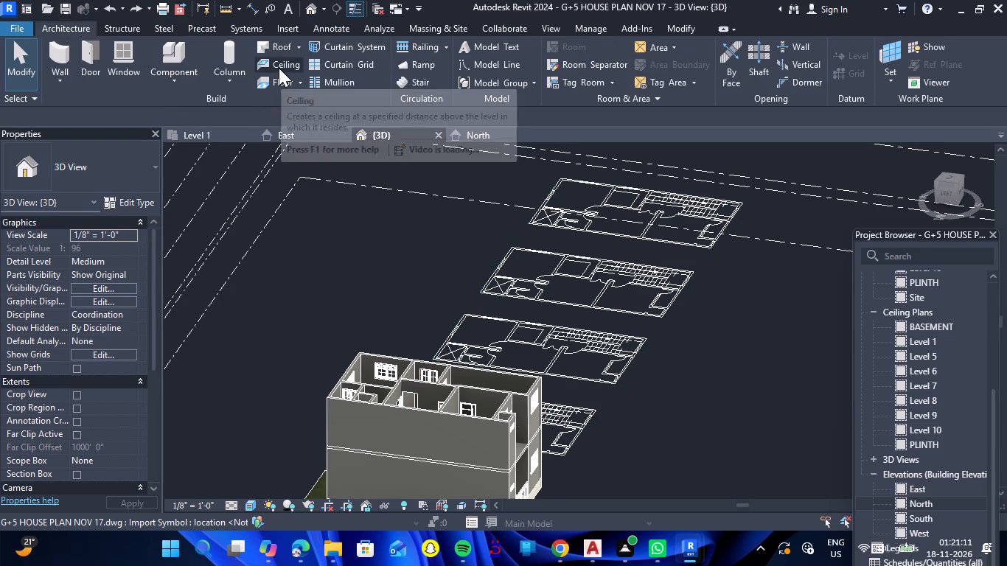
{"action": "left_click", "coordinate": [279, 82]}
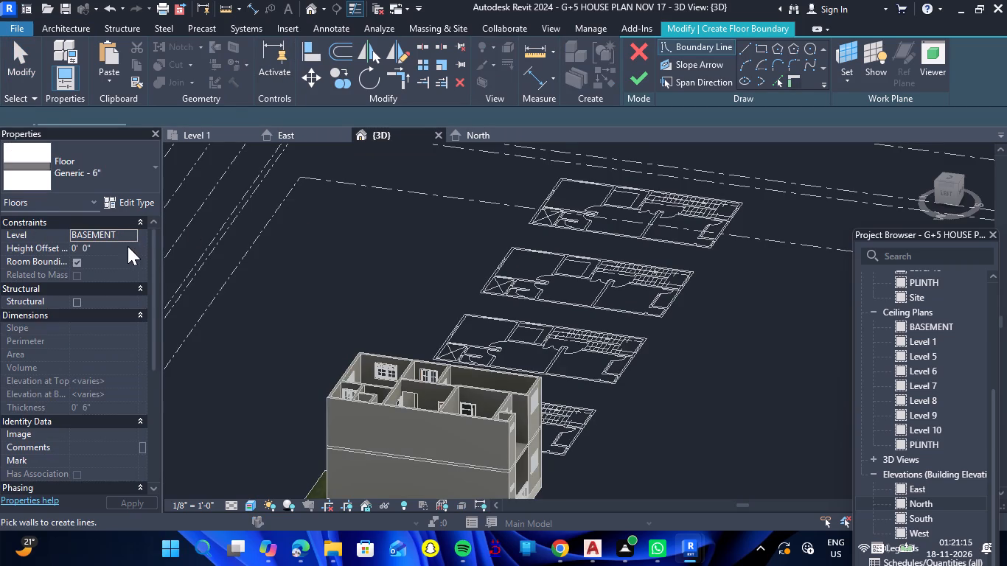
{"action": "left_click", "coordinate": [136, 233]}
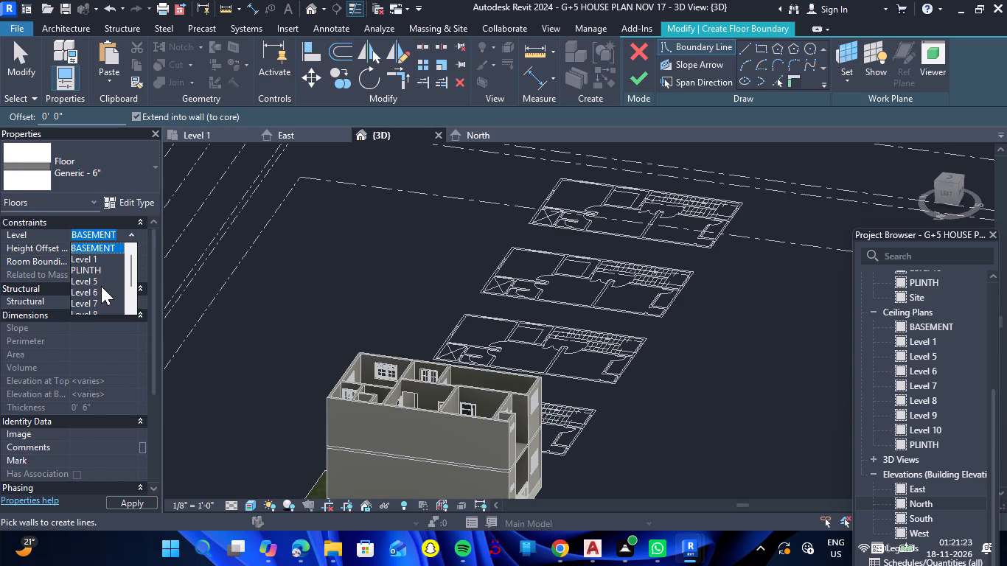
{"action": "scroll", "coordinate": [297, 253], "scroll_direction": "down", "scroll_amount": 3}
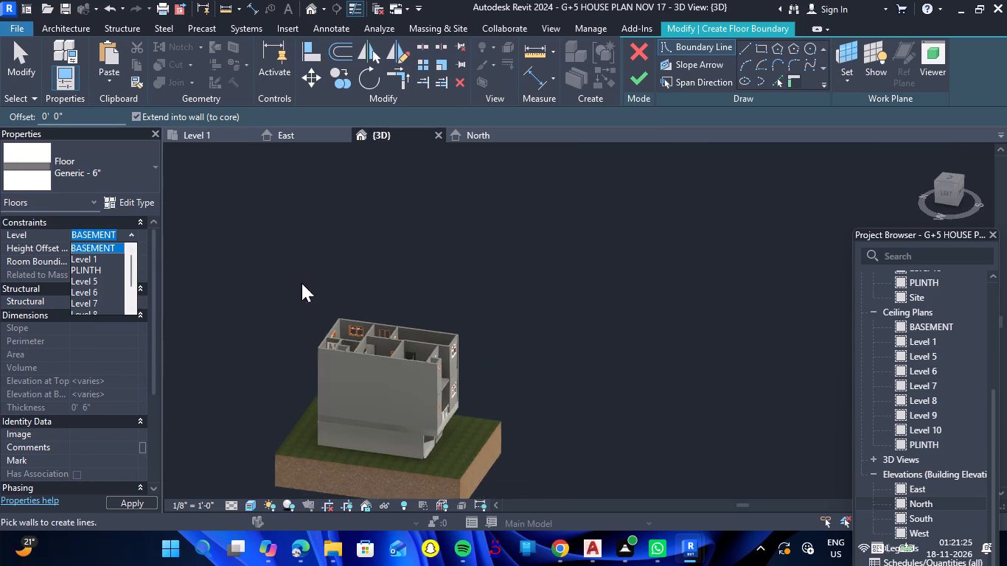
{"action": "left_click_drag", "start_coordinate": [268, 340], "coordinate": [318, 209]}
{"action": "right_click_drag", "start_coordinate": [268, 340], "coordinate": [318, 209], "text": "shift"}
{"action": "left_click", "coordinate": [955, 195]}
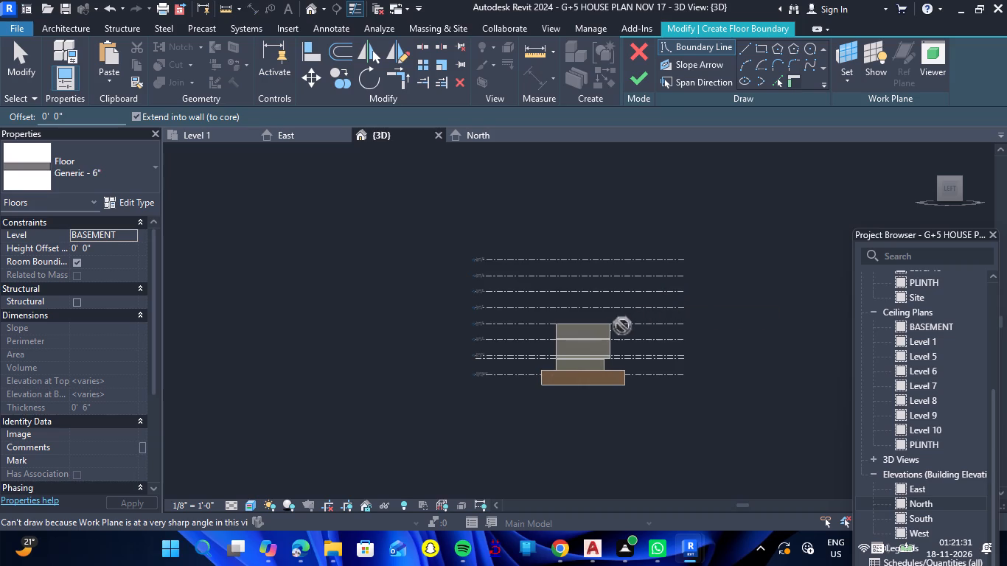
{"action": "scroll", "coordinate": [612, 330], "scroll_direction": "up", "scroll_amount": 7}
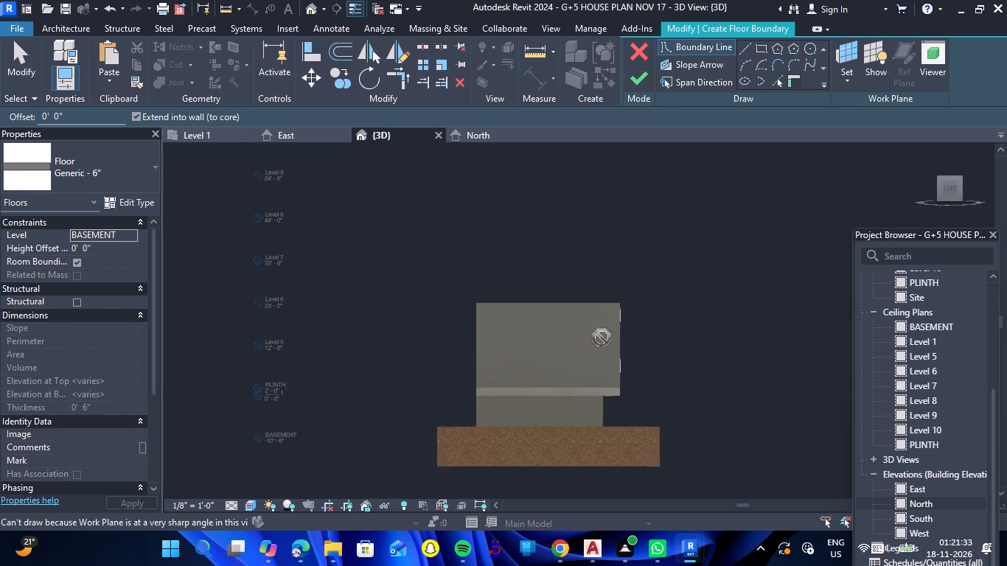
{"action": "scroll", "coordinate": [602, 338], "scroll_direction": "up", "scroll_amount": 2}
{"action": "scroll", "coordinate": [603, 342], "scroll_direction": "down", "scroll_amount": 1}
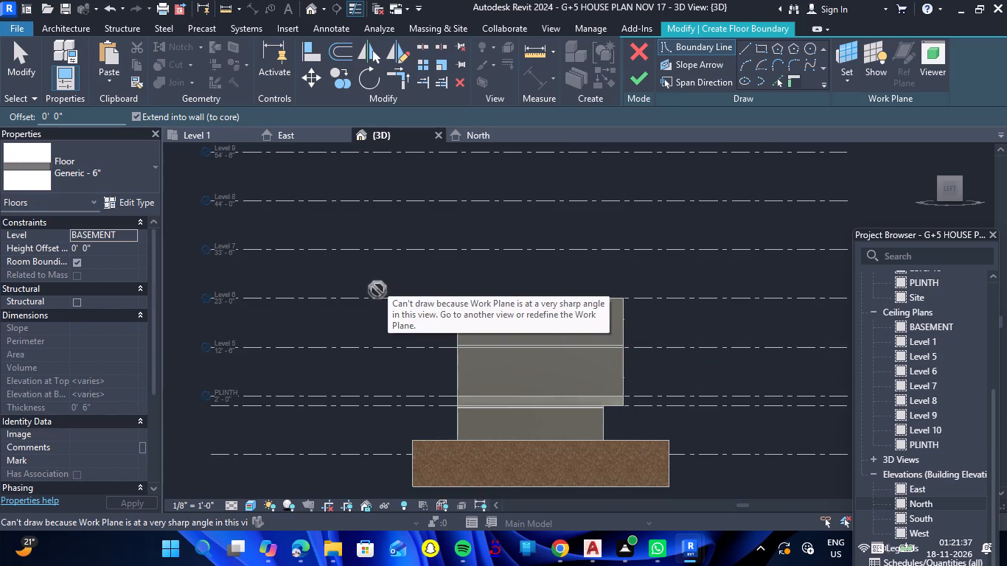
{"action": "left_click_drag", "start_coordinate": [426, 270], "coordinate": [402, 342], "text": "shift"}
{"action": "right_click_drag", "start_coordinate": [425, 270], "coordinate": [402, 342], "text": "shift"}
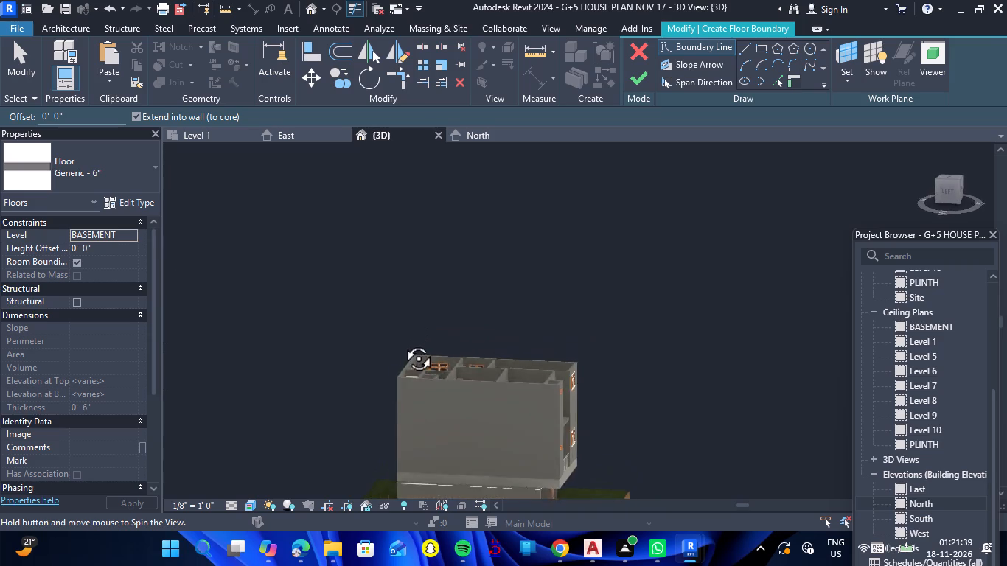
{"action": "left_click_drag", "start_coordinate": [402, 342], "coordinate": [370, 393], "text": "shift"}
{"action": "right_click_drag", "start_coordinate": [402, 342], "coordinate": [370, 393], "text": "shift"}
{"action": "scroll", "coordinate": [352, 240], "scroll_direction": "down", "scroll_amount": 4}
{"action": "scroll", "coordinate": [373, 304], "scroll_direction": "up", "scroll_amount": 4}
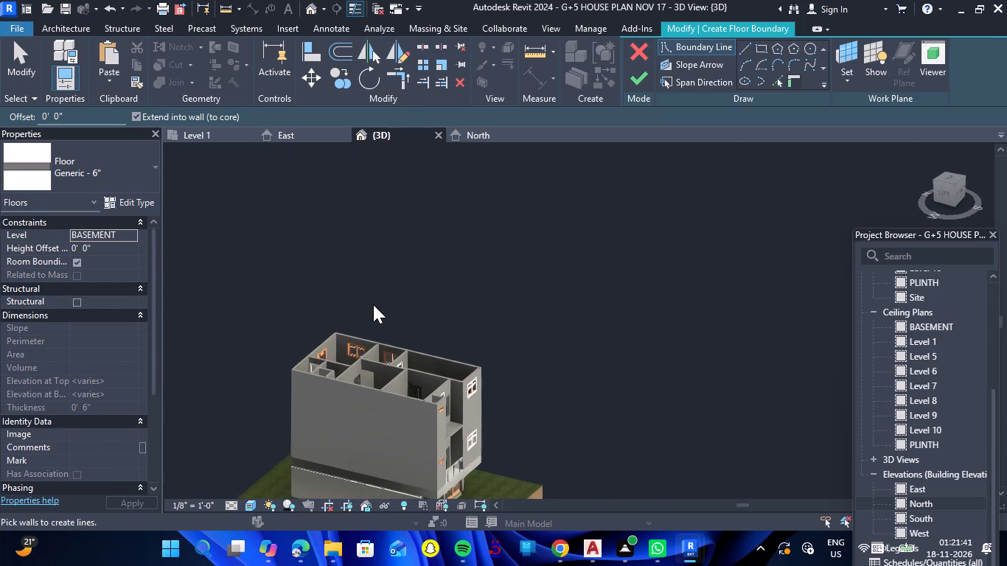
{"action": "left_click", "coordinate": [136, 237]}
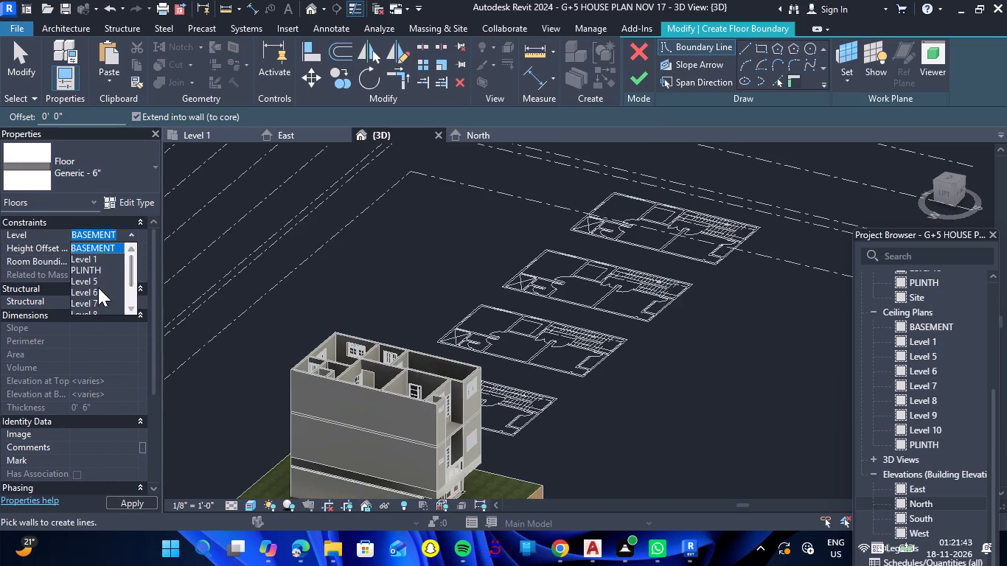
{"action": "left_click", "coordinate": [97, 290]}
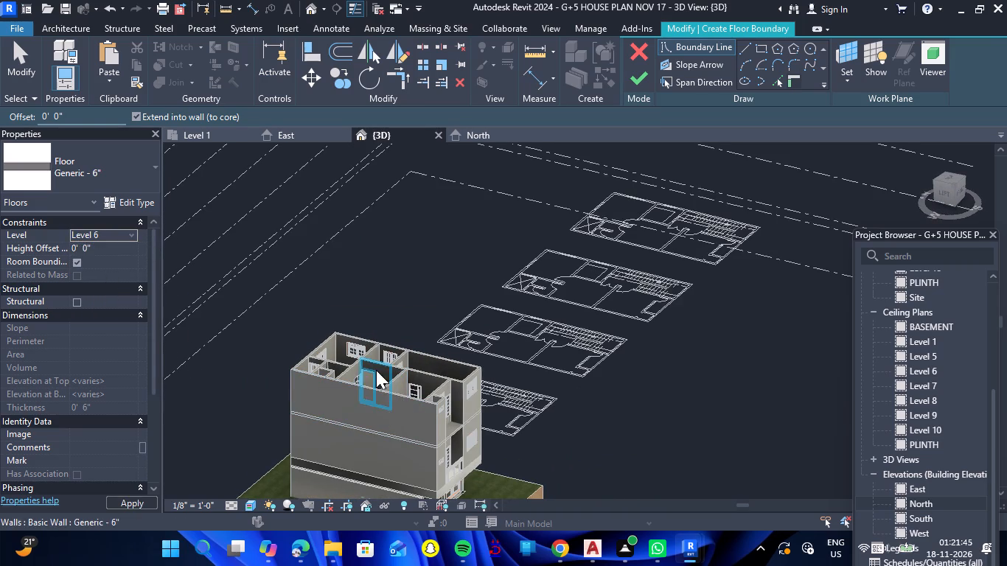
Pick the top storey's outer wall edges on the west, north and east sides as the Level 6 floor boundary.
{"action": "left_click", "coordinate": [781, 82]}
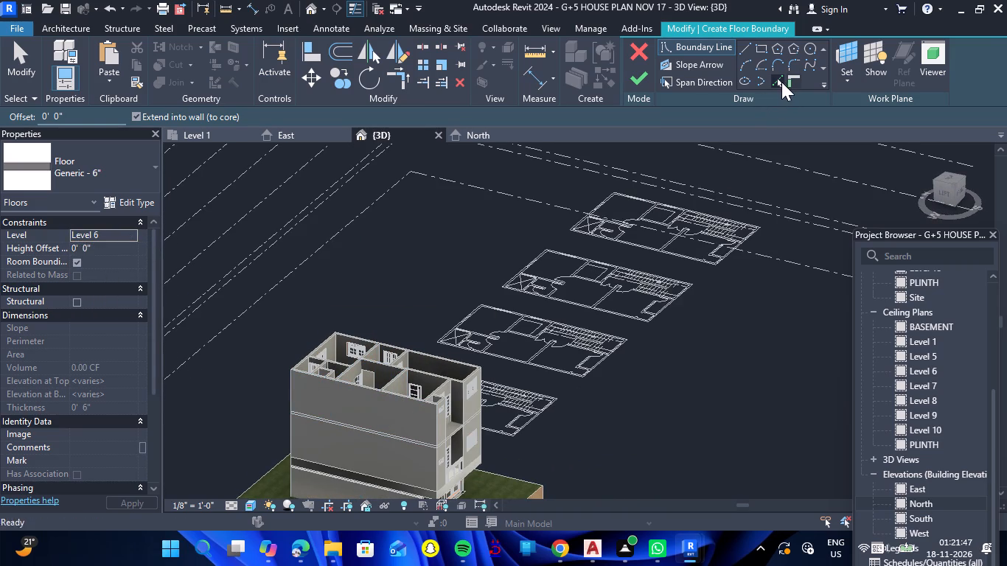
{"action": "left_click", "coordinate": [947, 178]}
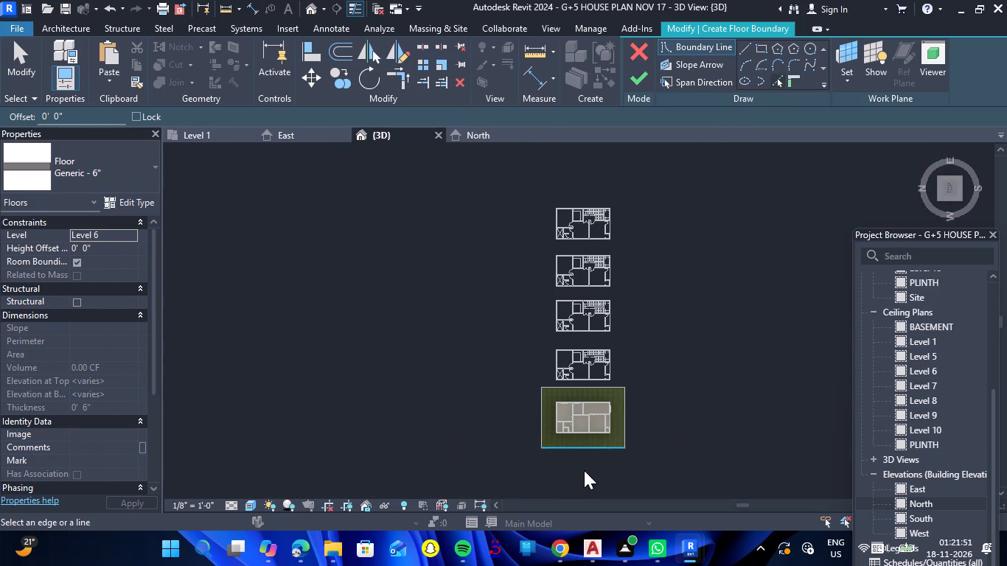
{"action": "scroll", "coordinate": [586, 448], "scroll_direction": "up", "scroll_amount": 7}
{"action": "scroll", "coordinate": [658, 410], "scroll_direction": "up", "scroll_amount": 7}
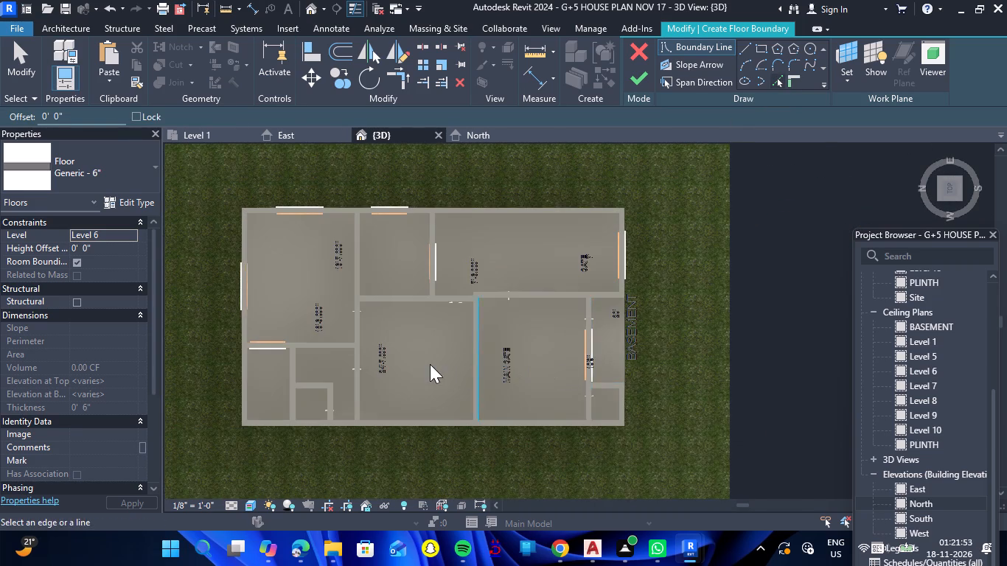
{"action": "scroll", "coordinate": [430, 364], "scroll_direction": "up", "scroll_amount": 2}
{"action": "scroll", "coordinate": [356, 313], "scroll_direction": "down", "scroll_amount": 4}
{"action": "scroll", "coordinate": [258, 397], "scroll_direction": "up", "scroll_amount": 2}
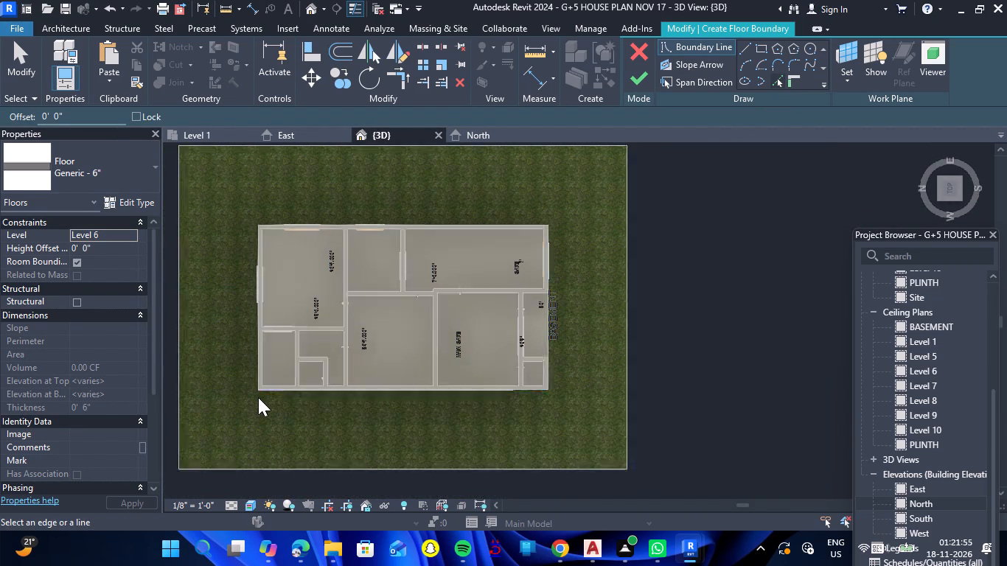
{"action": "scroll", "coordinate": [258, 397], "scroll_direction": "up", "scroll_amount": 3}
{"action": "left_click", "coordinate": [291, 386]}
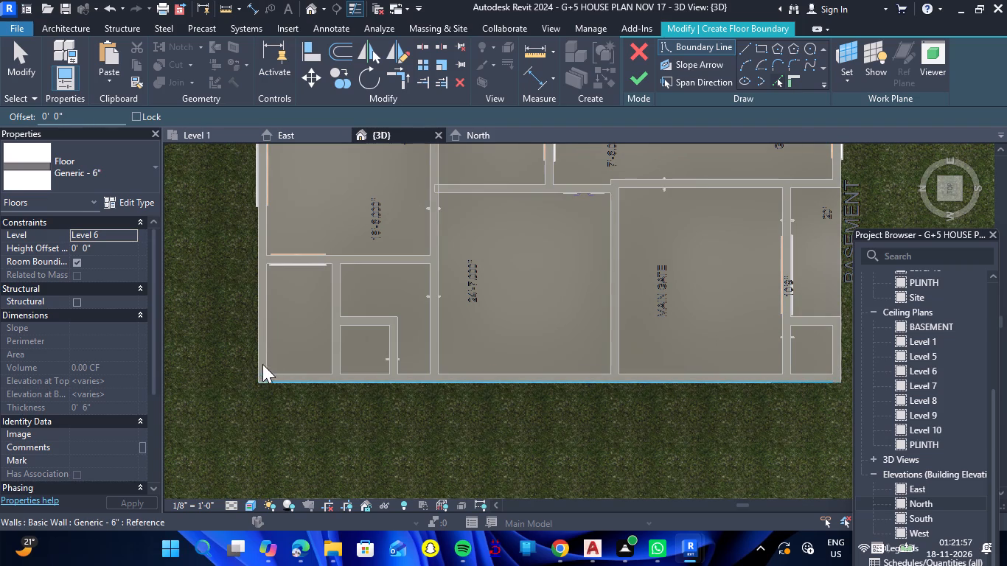
{"action": "left_click", "coordinate": [255, 351]}
{"action": "scroll", "coordinate": [354, 354], "scroll_direction": "down", "scroll_amount": 5}
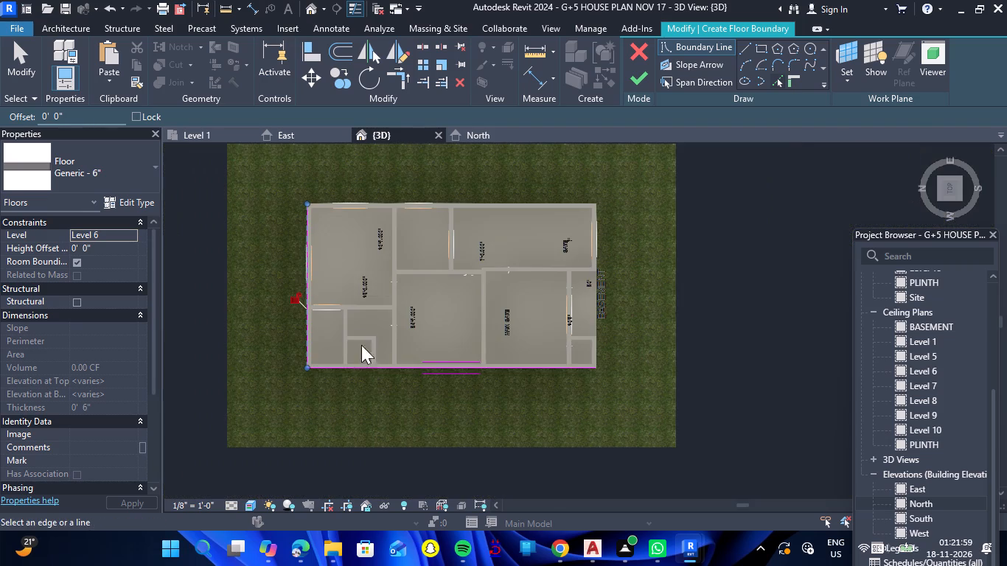
{"action": "scroll", "coordinate": [335, 198], "scroll_direction": "up", "scroll_amount": 6}
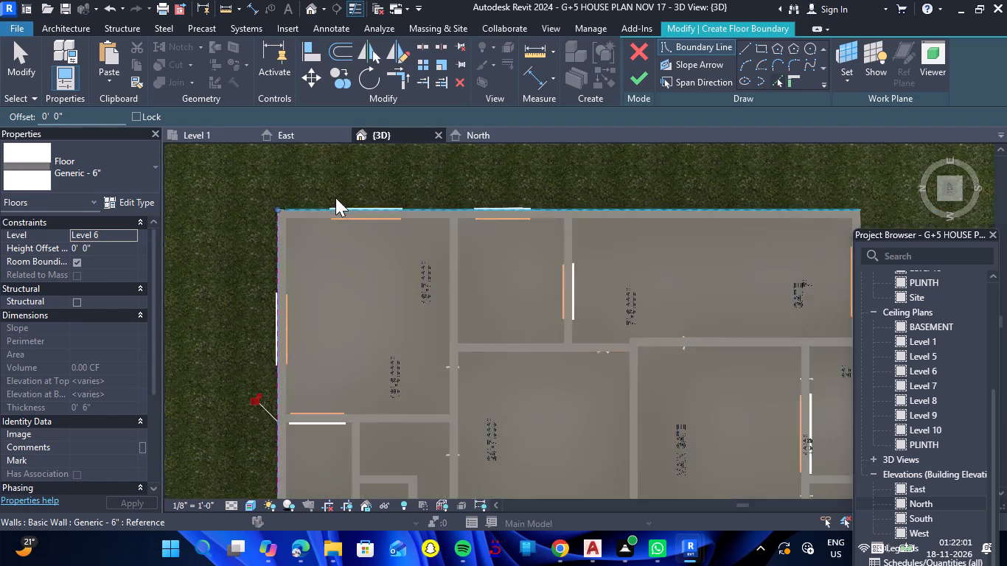
{"action": "left_click", "coordinate": [324, 206]}
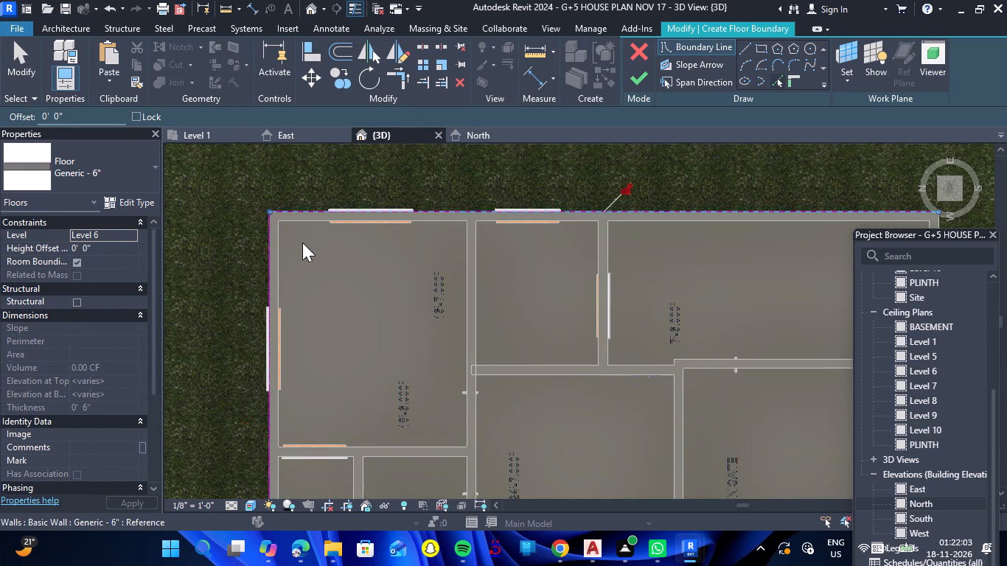
Pick the two south-side wall edges, join them into one continuous boundary line with Trim/Extend, and finish the Level 6 floor.
{"action": "scroll", "coordinate": [302, 242], "scroll_direction": "down", "scroll_amount": 8}
{"action": "scroll", "coordinate": [510, 266], "scroll_direction": "up", "scroll_amount": 8}
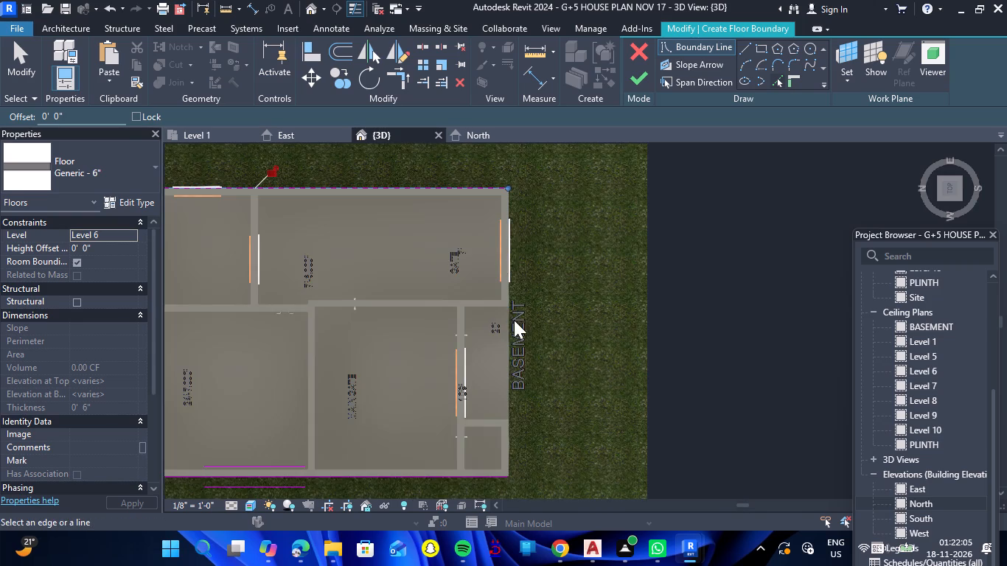
{"action": "scroll", "coordinate": [514, 320], "scroll_direction": "up", "scroll_amount": 4}
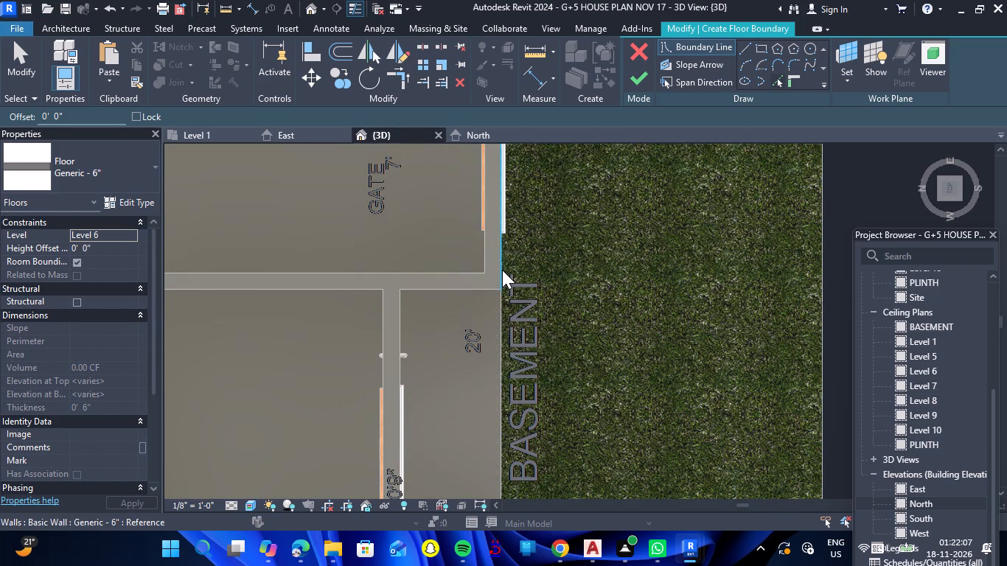
{"action": "left_click", "coordinate": [502, 270]}
{"action": "scroll", "coordinate": [523, 266], "scroll_direction": "down", "scroll_amount": 6}
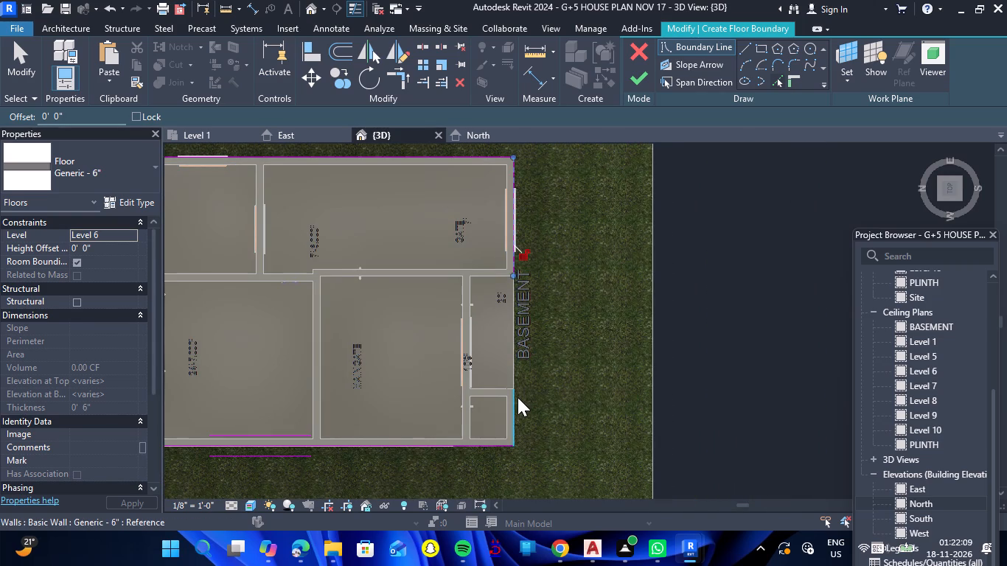
{"action": "left_click", "coordinate": [518, 397]}
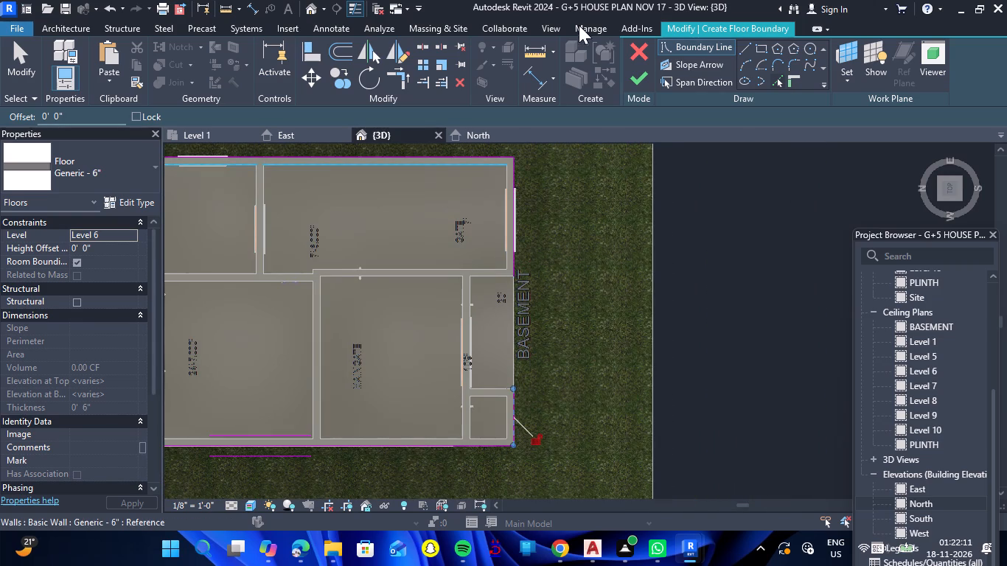
{"action": "left_click", "coordinate": [399, 77]}
{"action": "left_click", "coordinate": [515, 254]}
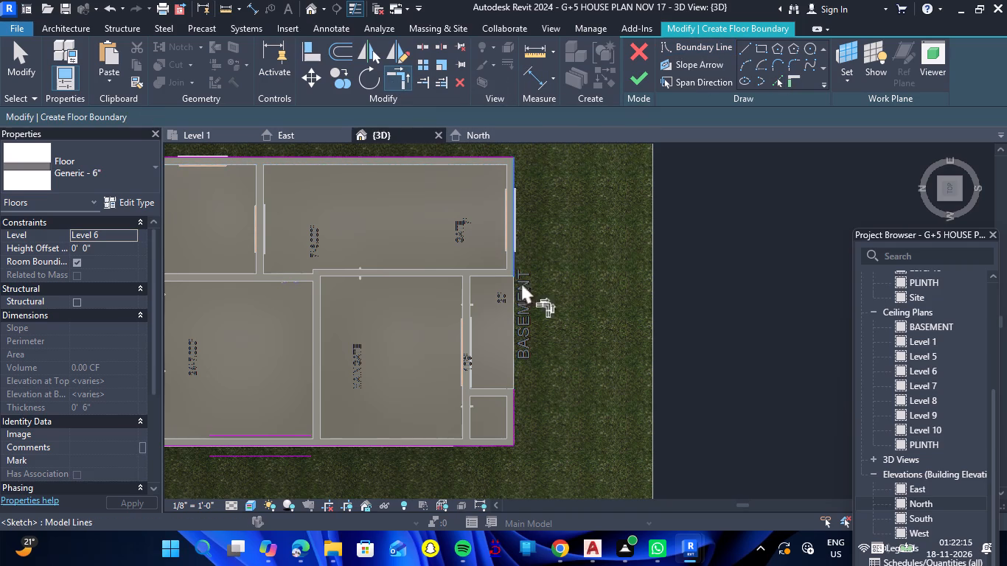
{"action": "left_click", "coordinate": [512, 406]}
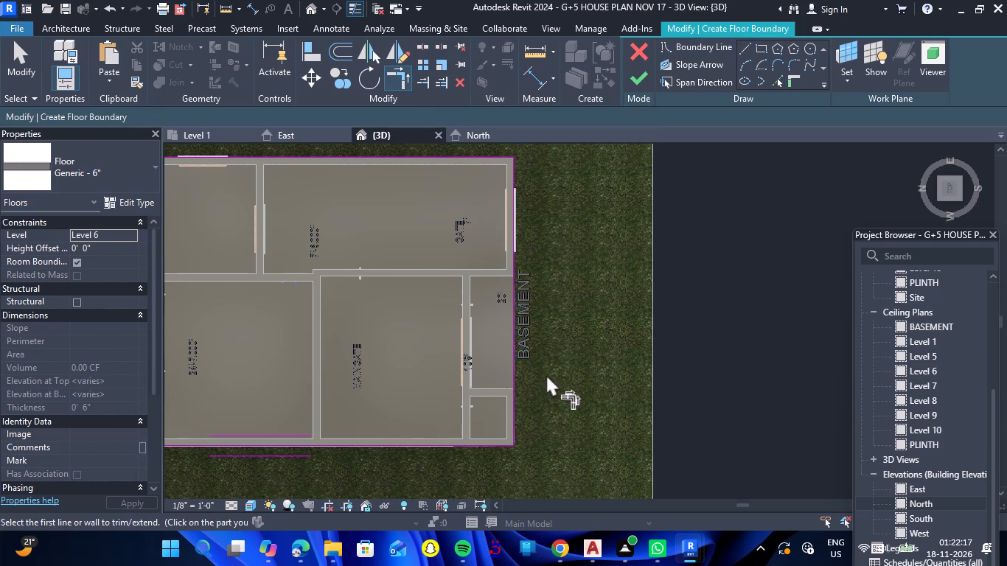
{"action": "scroll", "coordinate": [515, 436], "scroll_direction": "up", "scroll_amount": 6}
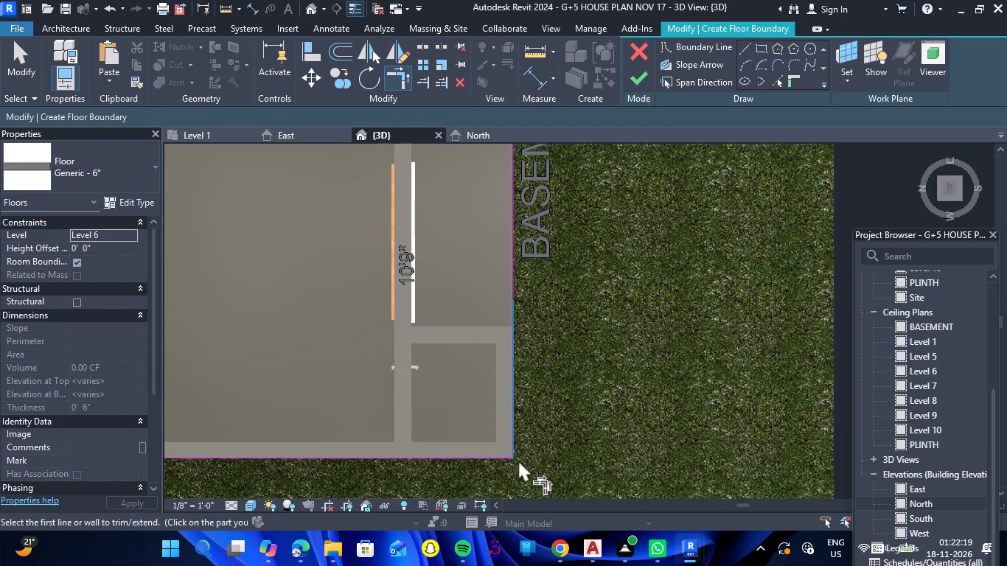
{"action": "scroll", "coordinate": [518, 460], "scroll_direction": "up", "scroll_amount": 5}
{"action": "scroll", "coordinate": [527, 413], "scroll_direction": "down", "scroll_amount": 5}
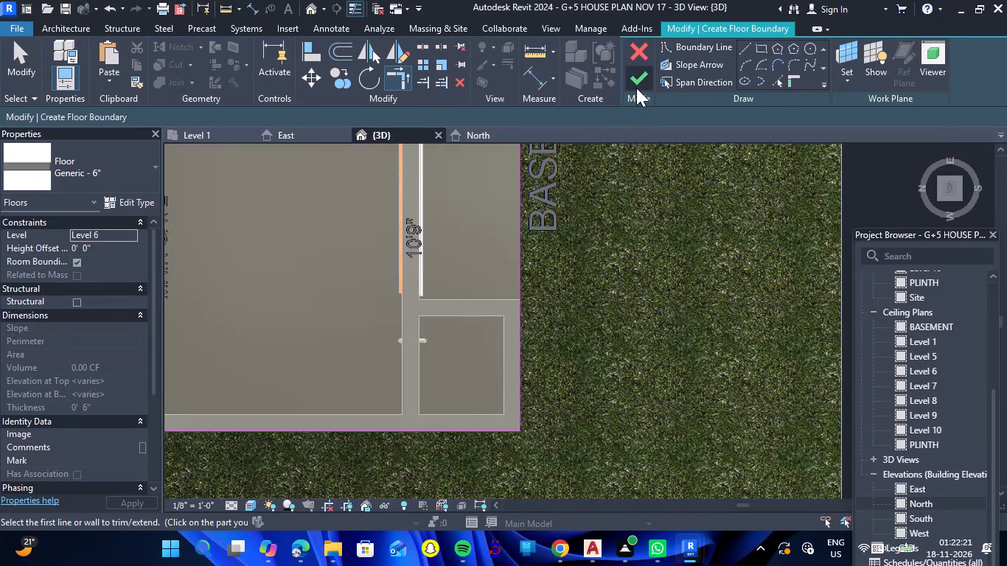
{"action": "left_click", "coordinate": [641, 83]}
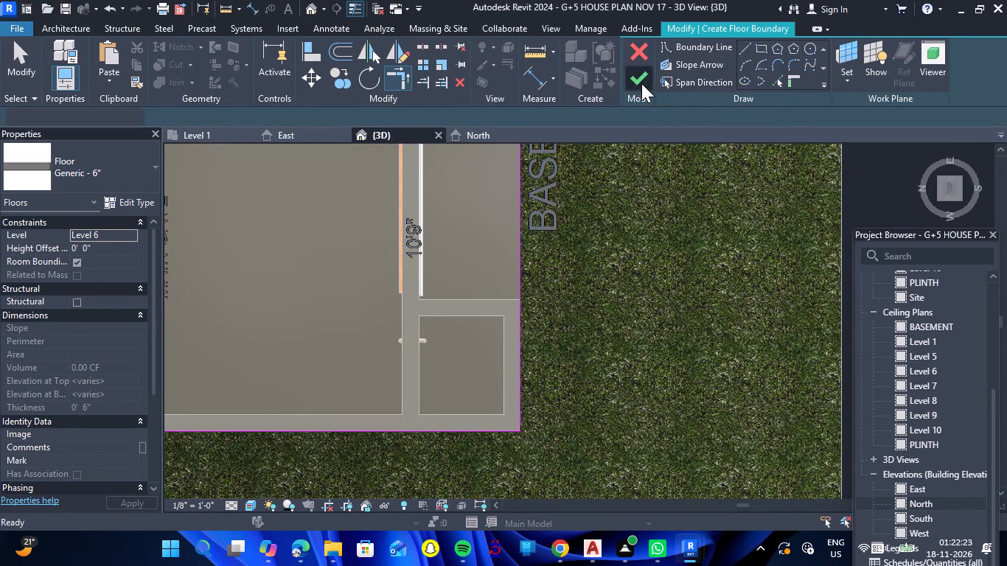
Examine the new Level 6 slab from the side, comparing its edge and wall junction with the floor line below.
{"action": "scroll", "coordinate": [649, 269], "scroll_direction": "down", "scroll_amount": 5}
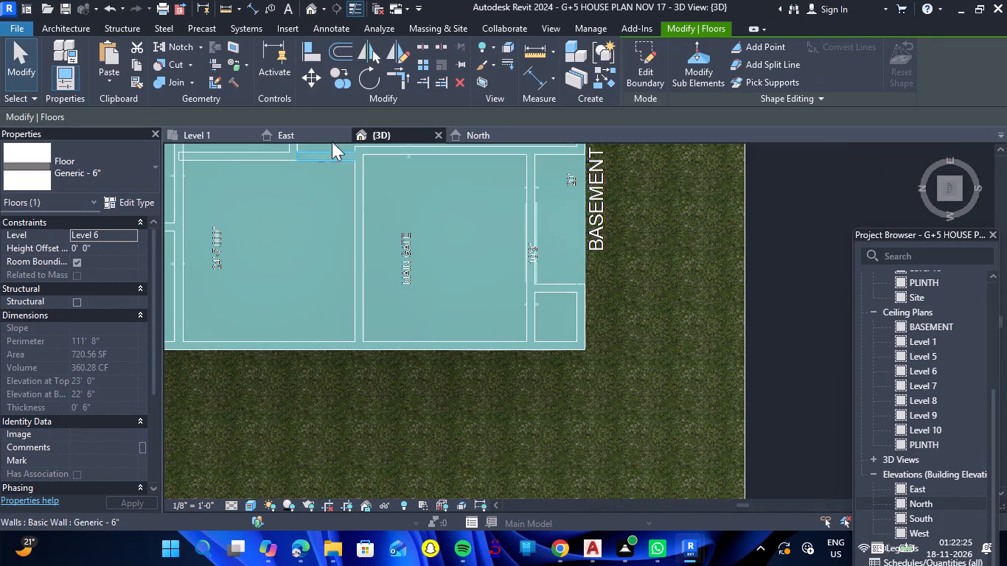
{"action": "scroll", "coordinate": [459, 251], "scroll_direction": "down", "scroll_amount": 6}
{"action": "left_click_drag", "start_coordinate": [395, 415], "coordinate": [393, 415], "text": "shift"}
{"action": "right_click_drag", "start_coordinate": [395, 415], "coordinate": [393, 415], "text": "shift"}
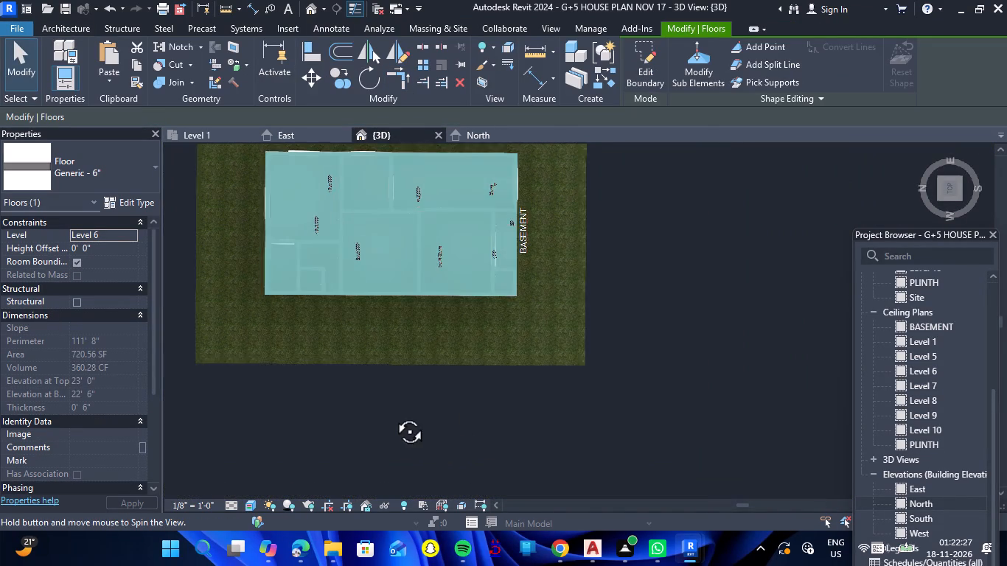
{"action": "left_click_drag", "start_coordinate": [393, 415], "coordinate": [400, 73], "text": "shift"}
{"action": "right_click_drag", "start_coordinate": [393, 415], "coordinate": [400, 73], "text": "shift"}
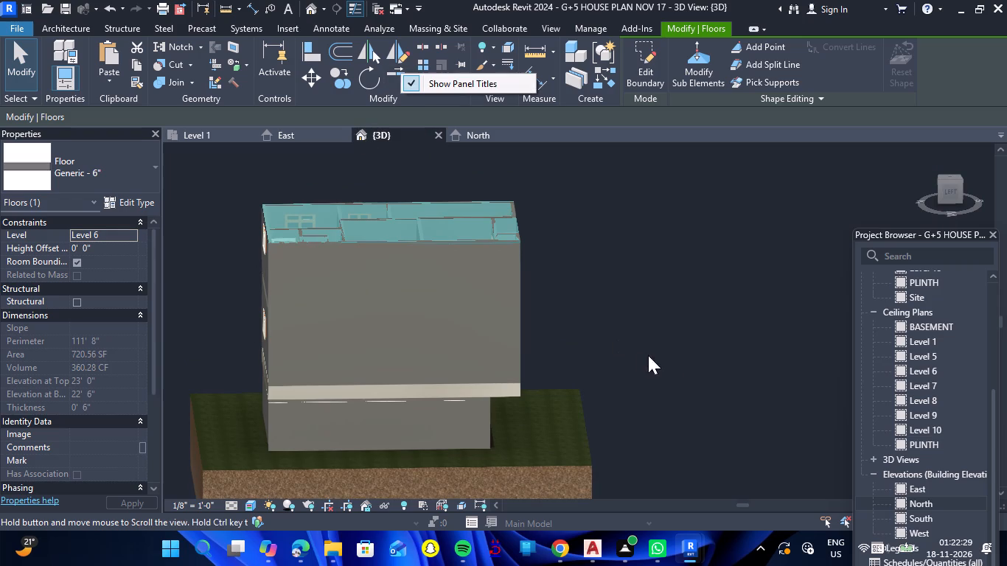
{"action": "left_click", "coordinate": [667, 362]}
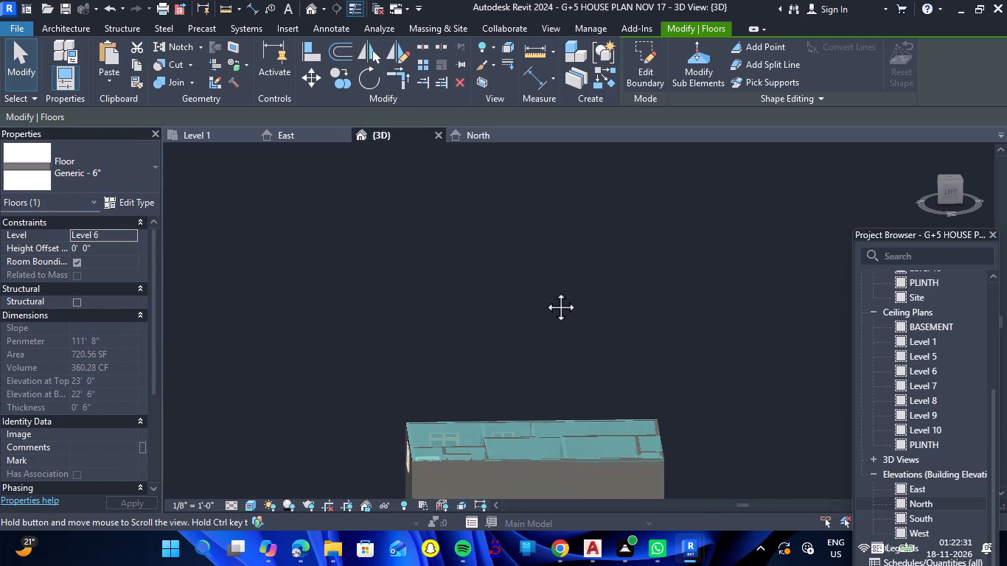
{"action": "key", "text": "Escape"}
{"action": "scroll", "coordinate": [533, 286], "scroll_direction": "down", "scroll_amount": 4}
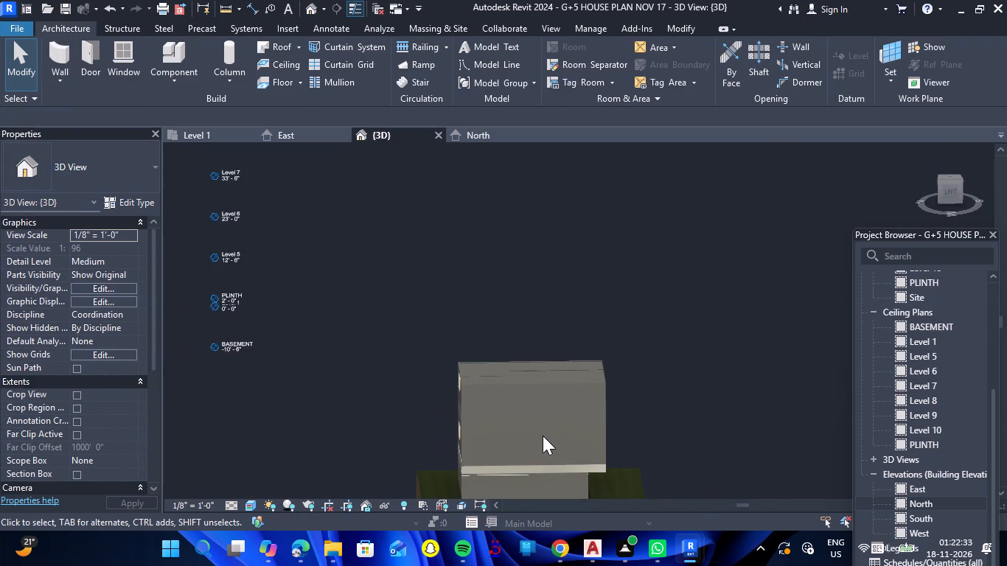
{"action": "left_click_drag", "start_coordinate": [548, 429], "coordinate": [536, 377], "text": "shift"}
{"action": "right_click_drag", "start_coordinate": [548, 429], "coordinate": [536, 377], "text": "shift"}
{"action": "scroll", "coordinate": [536, 377], "scroll_direction": "up", "scroll_amount": 5}
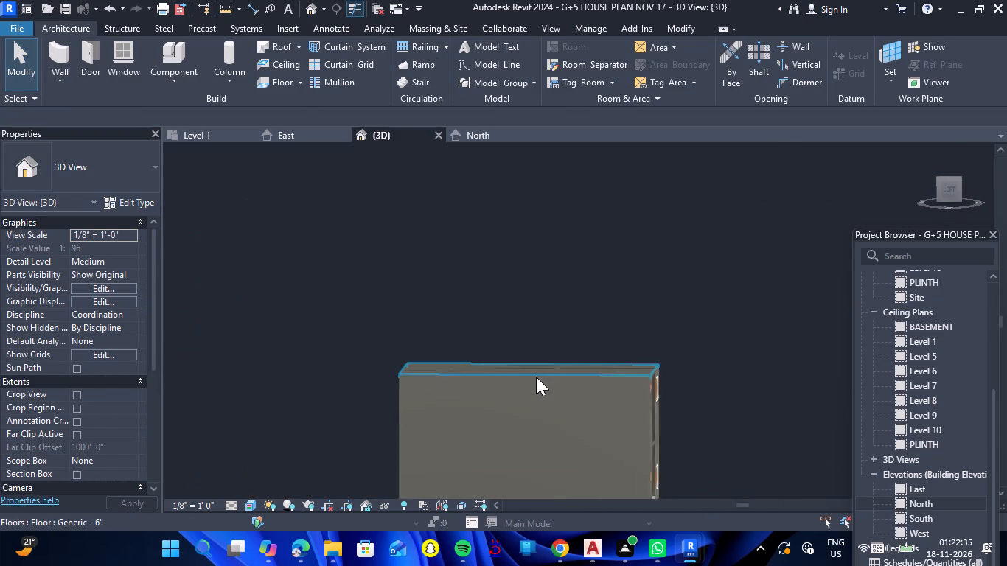
{"action": "scroll", "coordinate": [536, 377], "scroll_direction": "up", "scroll_amount": 2}
{"action": "scroll", "coordinate": [683, 380], "scroll_direction": "up", "scroll_amount": 7}
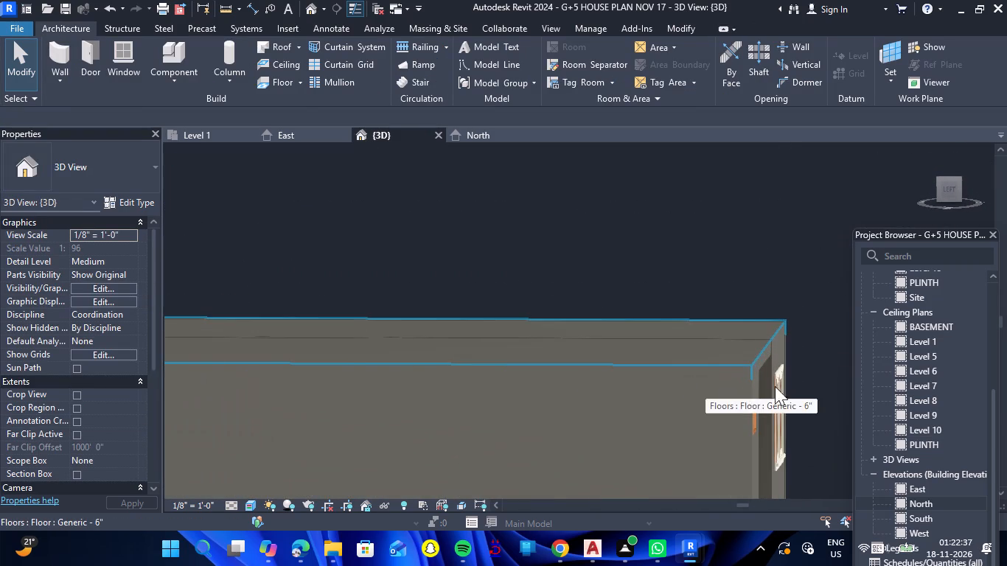
{"action": "scroll", "coordinate": [798, 366], "scroll_direction": "up", "scroll_amount": 2}
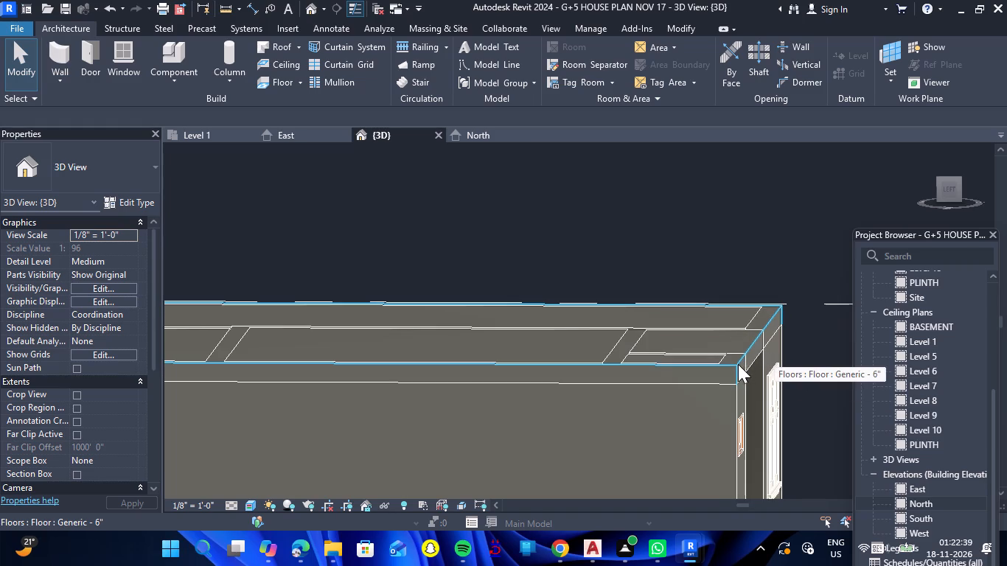
{"action": "key", "text": "Escape"}
{"action": "scroll", "coordinate": [740, 278], "scroll_direction": "down", "scroll_amount": 12}
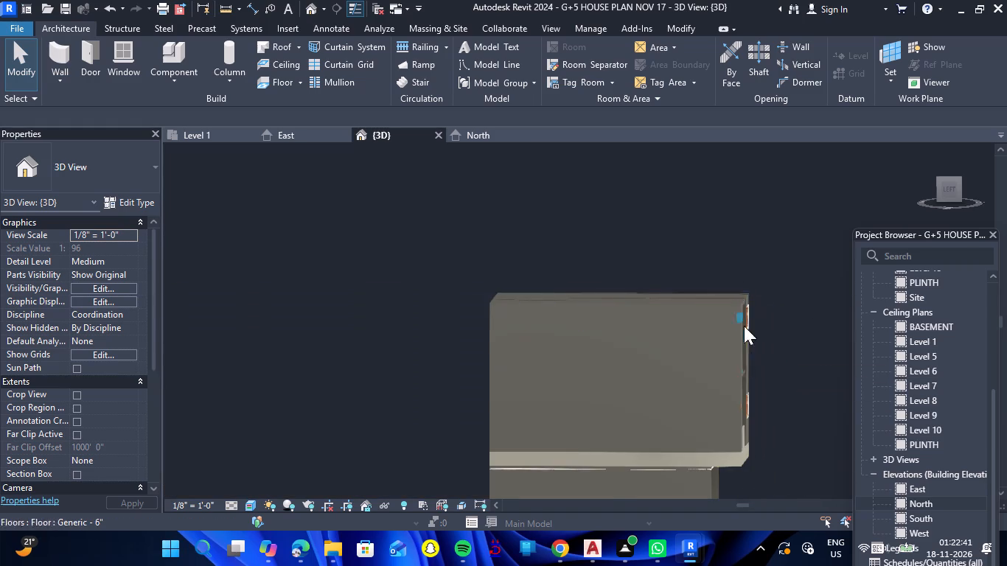
{"action": "scroll", "coordinate": [736, 380], "scroll_direction": "up", "scroll_amount": 8}
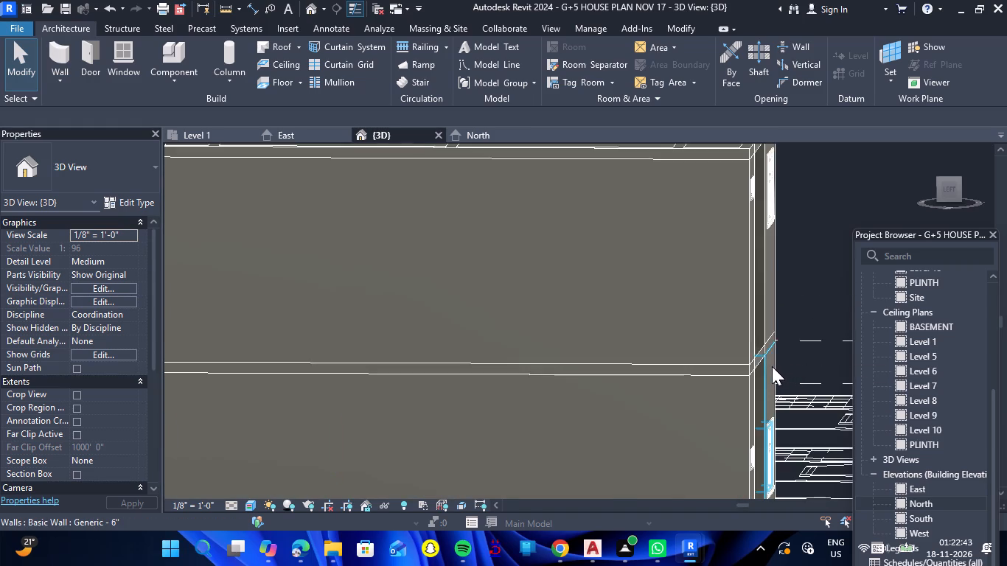
{"action": "scroll", "coordinate": [772, 366], "scroll_direction": "up", "scroll_amount": 1}
{"action": "scroll", "coordinate": [772, 366], "scroll_direction": "down", "scroll_amount": 5}
{"action": "scroll", "coordinate": [756, 220], "scroll_direction": "up", "scroll_amount": 8}
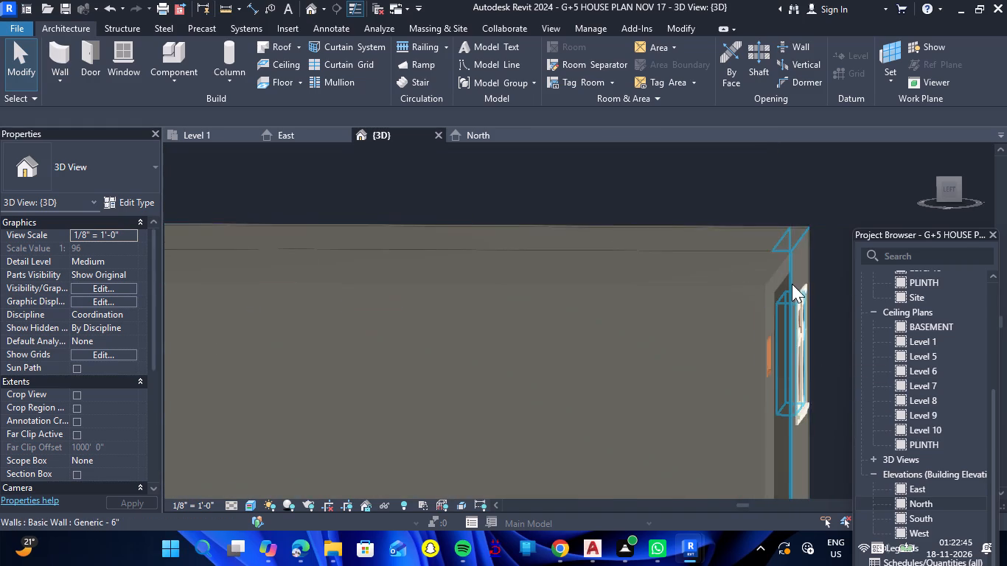
{"action": "scroll", "coordinate": [792, 279], "scroll_direction": "up", "scroll_amount": 3}
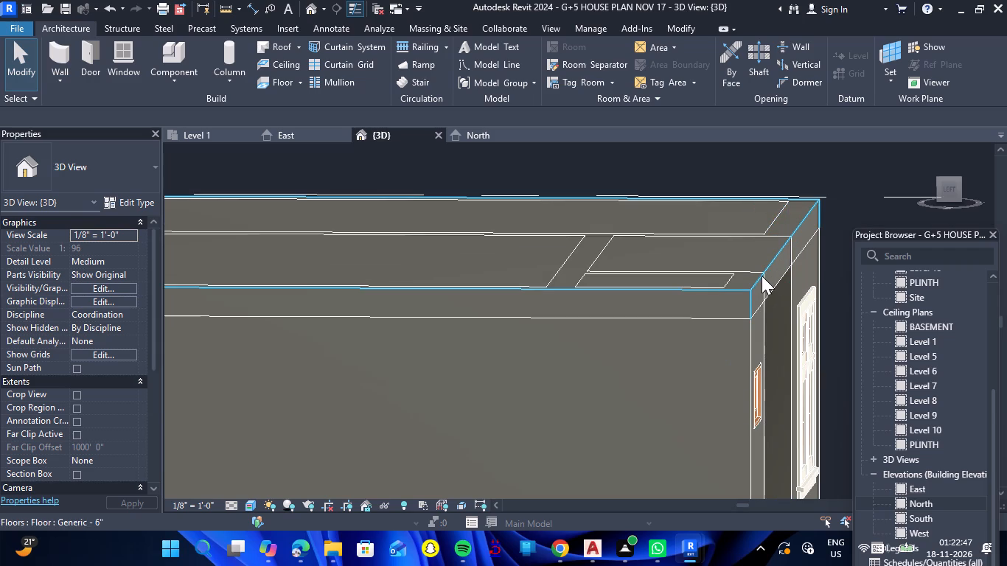
Set the Level 6 floor's height offset from level to 6".
{"action": "left_click", "coordinate": [767, 271]}
{"action": "scroll", "coordinate": [278, 316], "scroll_direction": "down", "scroll_amount": 1}
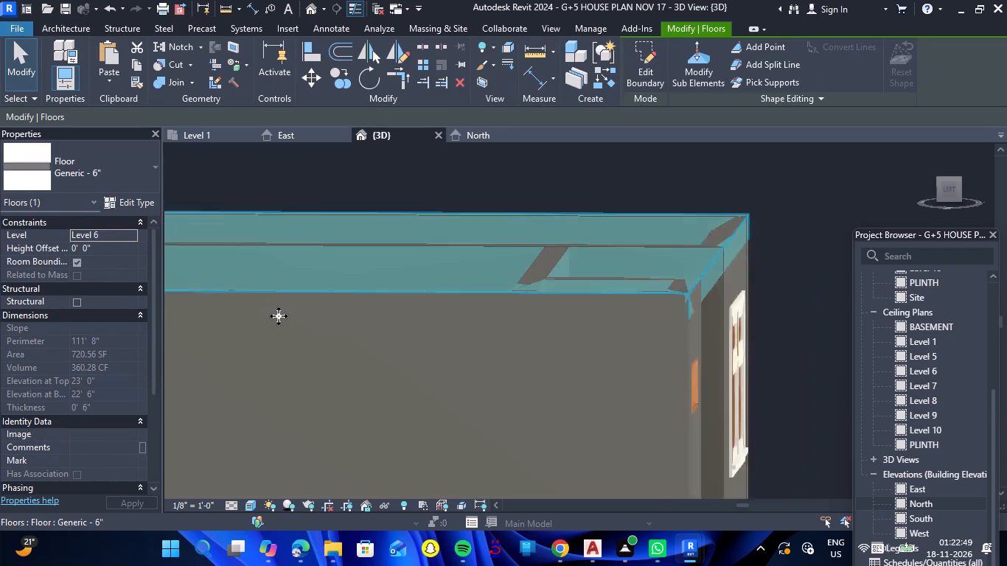
{"action": "scroll", "coordinate": [279, 316], "scroll_direction": "down", "scroll_amount": 1}
{"action": "left_click", "coordinate": [114, 251]}
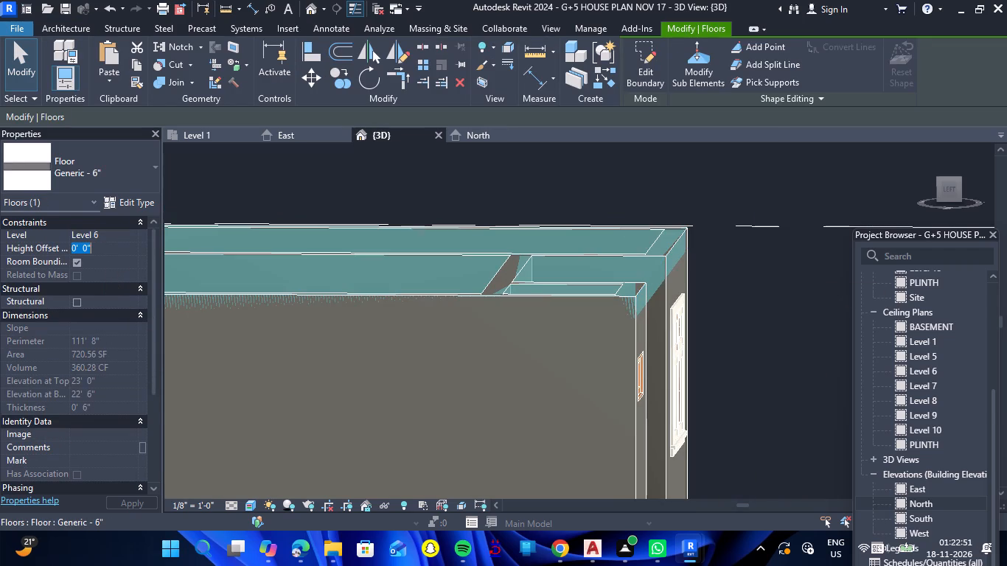
{"action": "type", "text": "6\""}
{"action": "key", "text": "Return"}
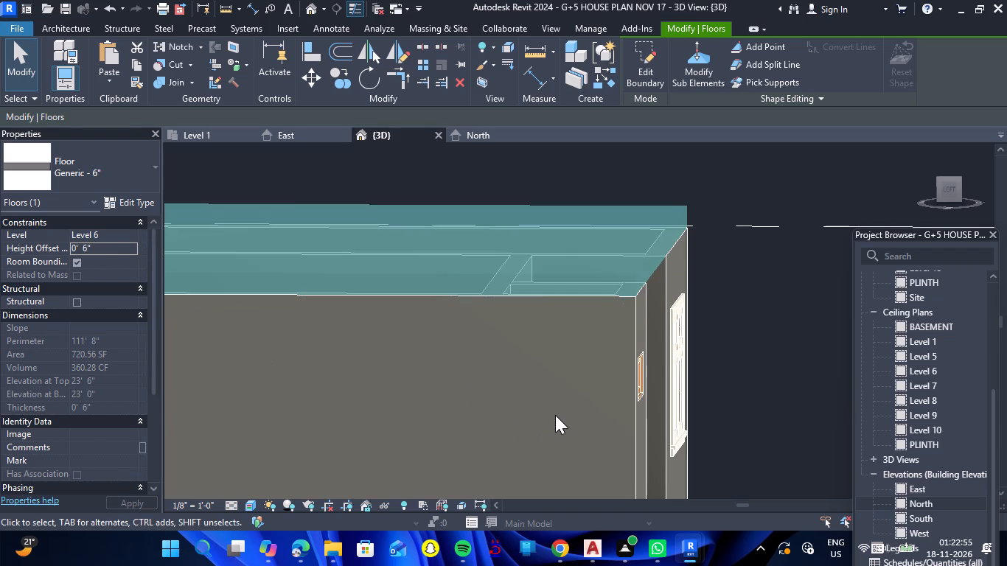
Examine the raised Level 6 slab and the house's top edge from the side.
{"action": "scroll", "coordinate": [562, 413], "scroll_direction": "down", "scroll_amount": 2}
{"action": "left_click", "coordinate": [704, 394]}
{"action": "scroll", "coordinate": [763, 378], "scroll_direction": "down", "scroll_amount": 7}
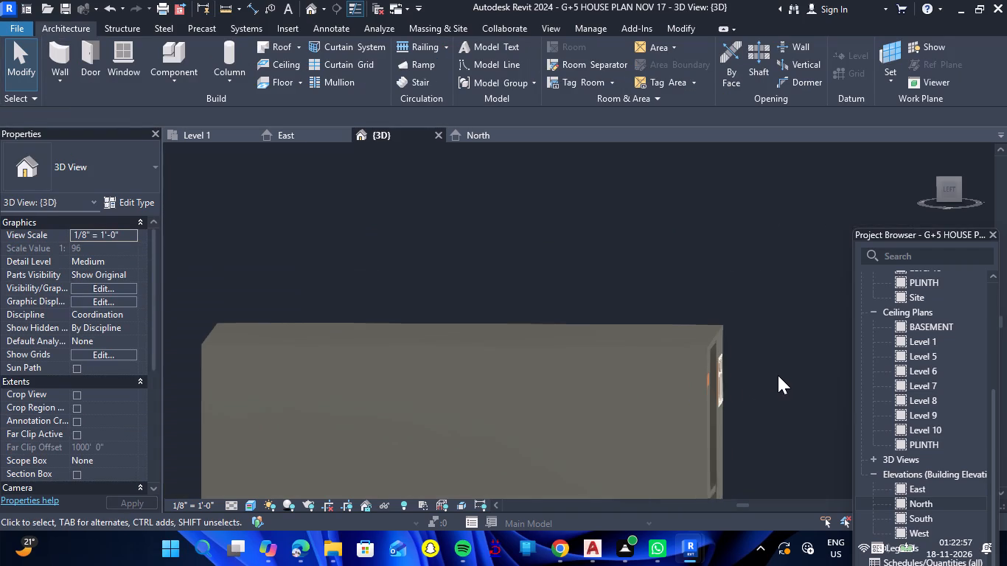
{"action": "left_click_drag", "start_coordinate": [616, 402], "coordinate": [627, 383], "text": "shift"}
{"action": "right_click_drag", "start_coordinate": [616, 402], "coordinate": [627, 383], "text": "shift"}
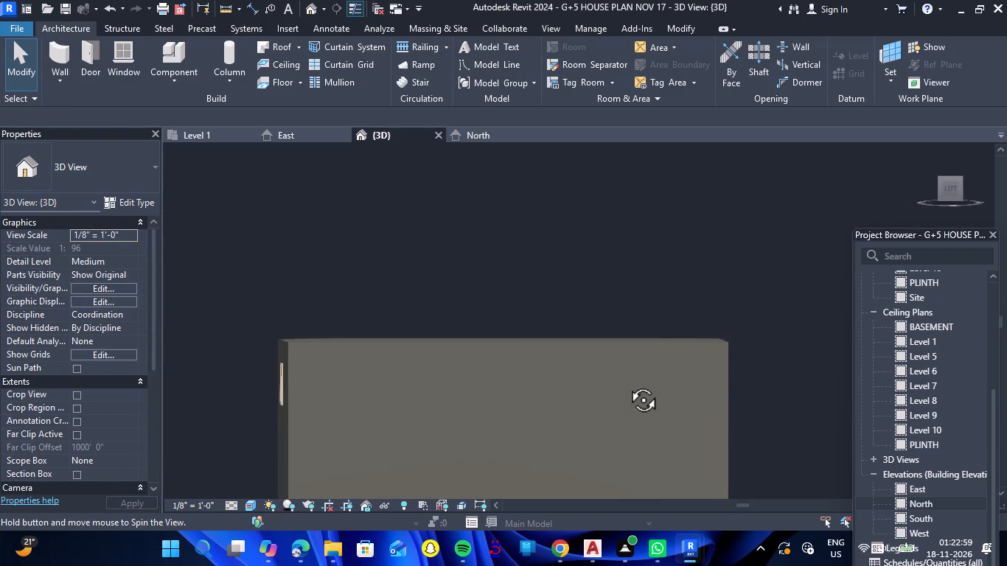
{"action": "right_click_drag", "start_coordinate": [627, 383], "coordinate": [627, 377], "text": "shift"}
{"action": "left_click_drag", "start_coordinate": [627, 383], "coordinate": [627, 377], "text": "shift"}
{"action": "scroll", "coordinate": [617, 382], "scroll_direction": "down", "scroll_amount": 6}
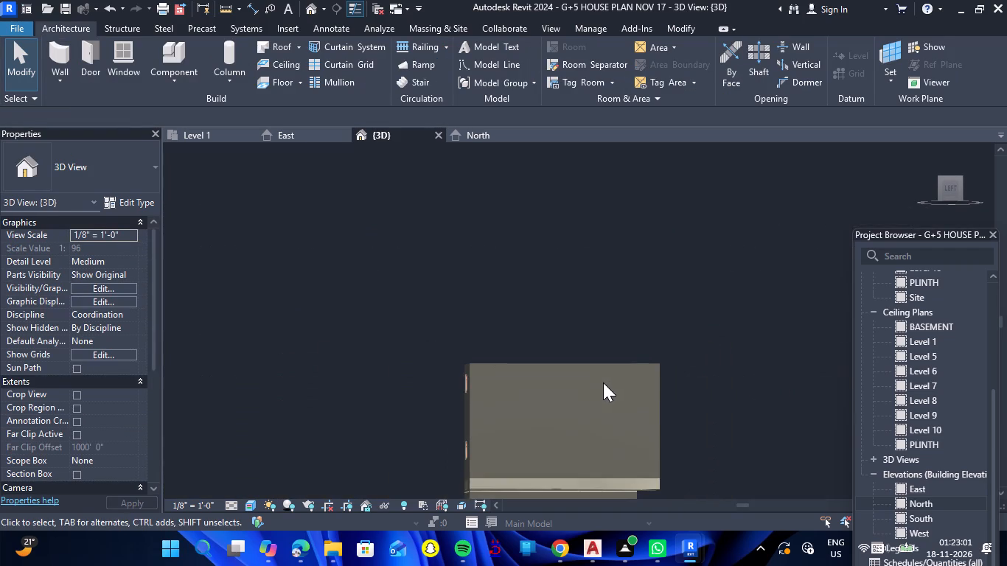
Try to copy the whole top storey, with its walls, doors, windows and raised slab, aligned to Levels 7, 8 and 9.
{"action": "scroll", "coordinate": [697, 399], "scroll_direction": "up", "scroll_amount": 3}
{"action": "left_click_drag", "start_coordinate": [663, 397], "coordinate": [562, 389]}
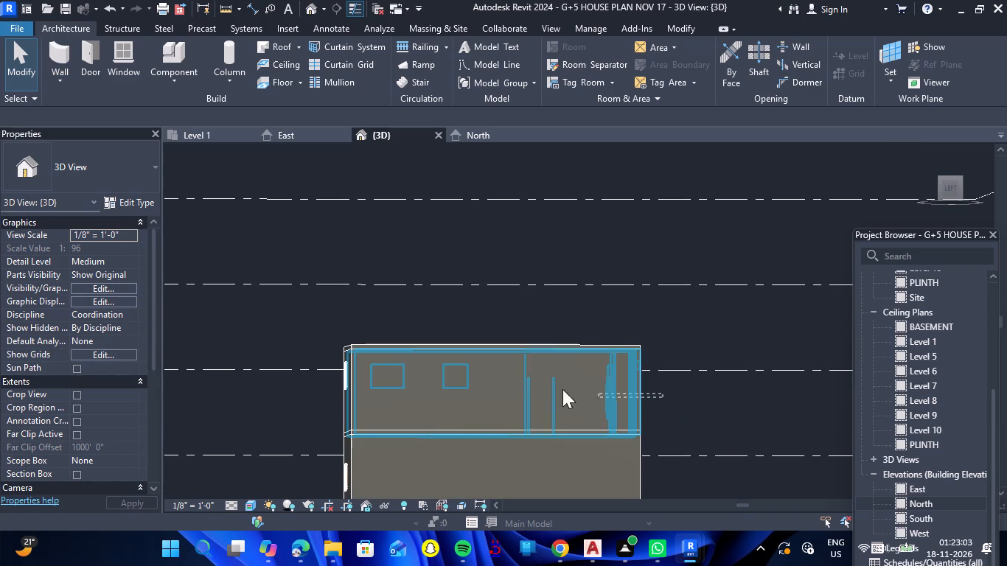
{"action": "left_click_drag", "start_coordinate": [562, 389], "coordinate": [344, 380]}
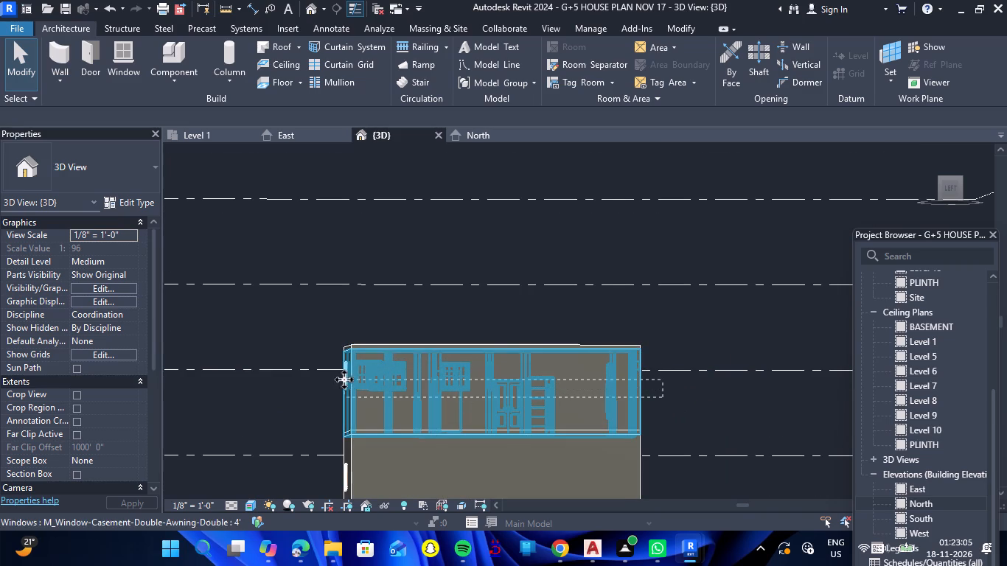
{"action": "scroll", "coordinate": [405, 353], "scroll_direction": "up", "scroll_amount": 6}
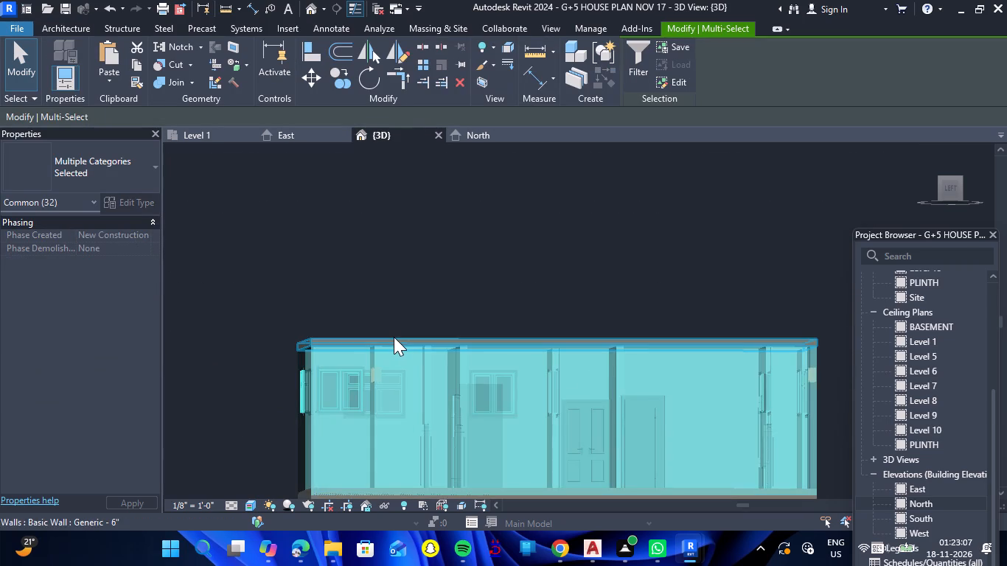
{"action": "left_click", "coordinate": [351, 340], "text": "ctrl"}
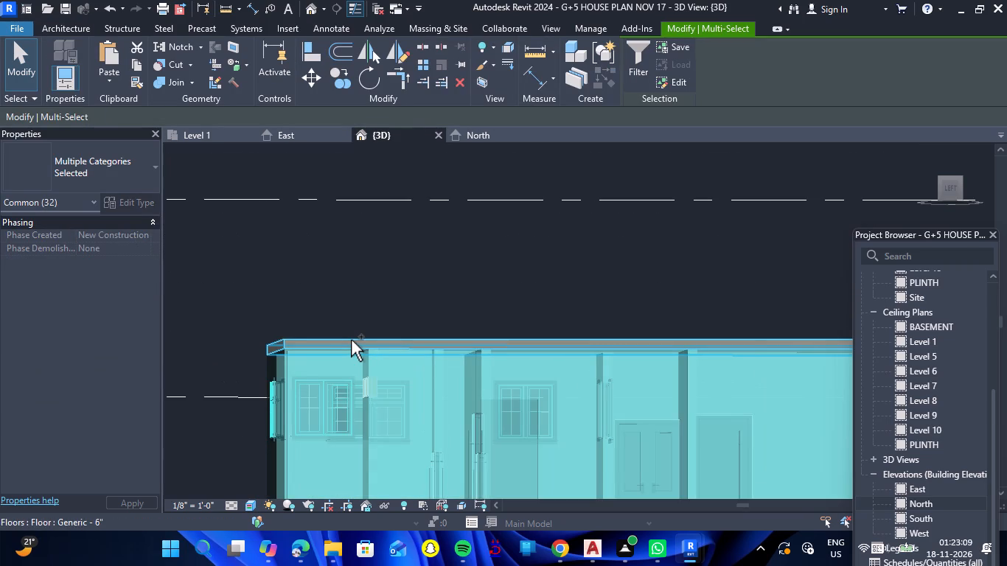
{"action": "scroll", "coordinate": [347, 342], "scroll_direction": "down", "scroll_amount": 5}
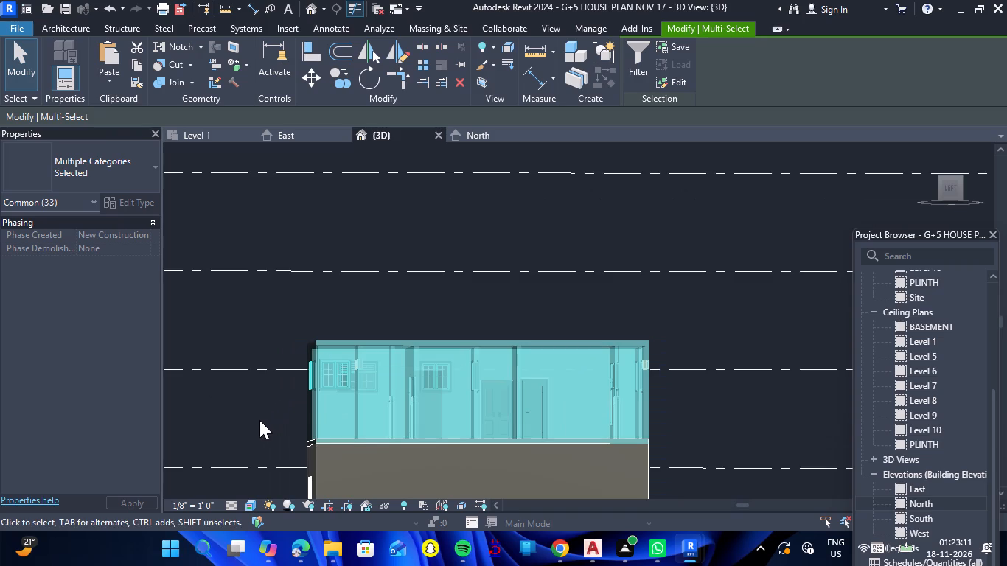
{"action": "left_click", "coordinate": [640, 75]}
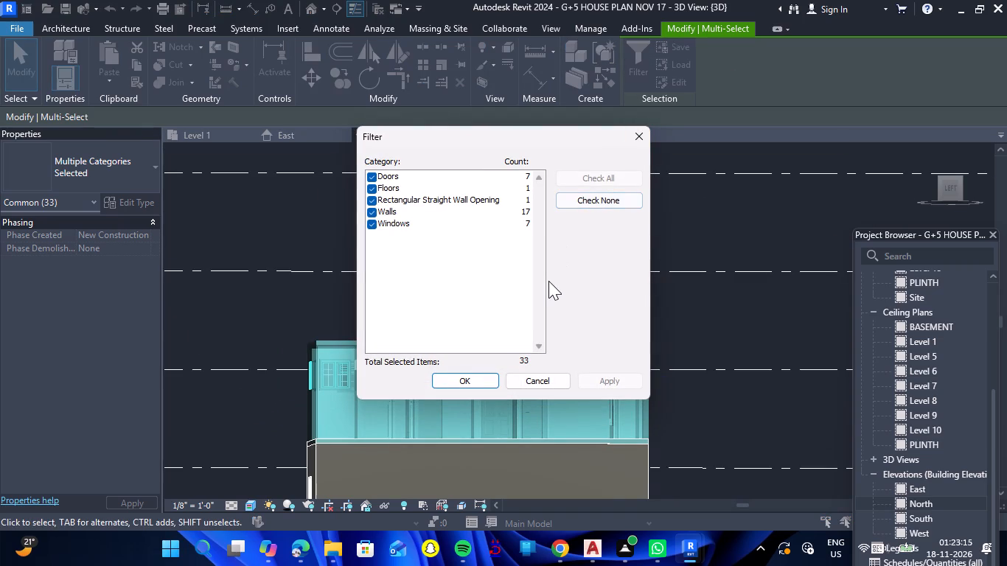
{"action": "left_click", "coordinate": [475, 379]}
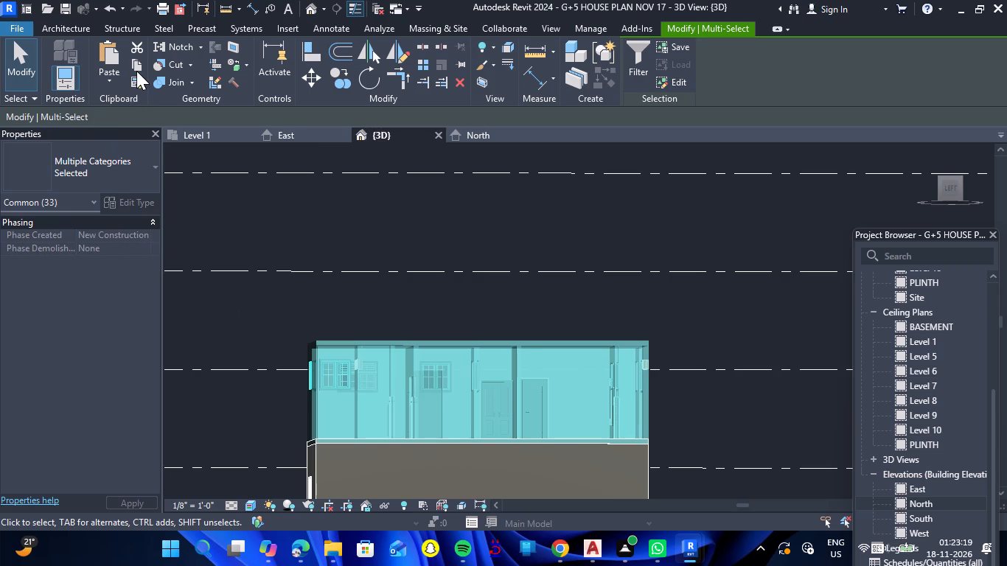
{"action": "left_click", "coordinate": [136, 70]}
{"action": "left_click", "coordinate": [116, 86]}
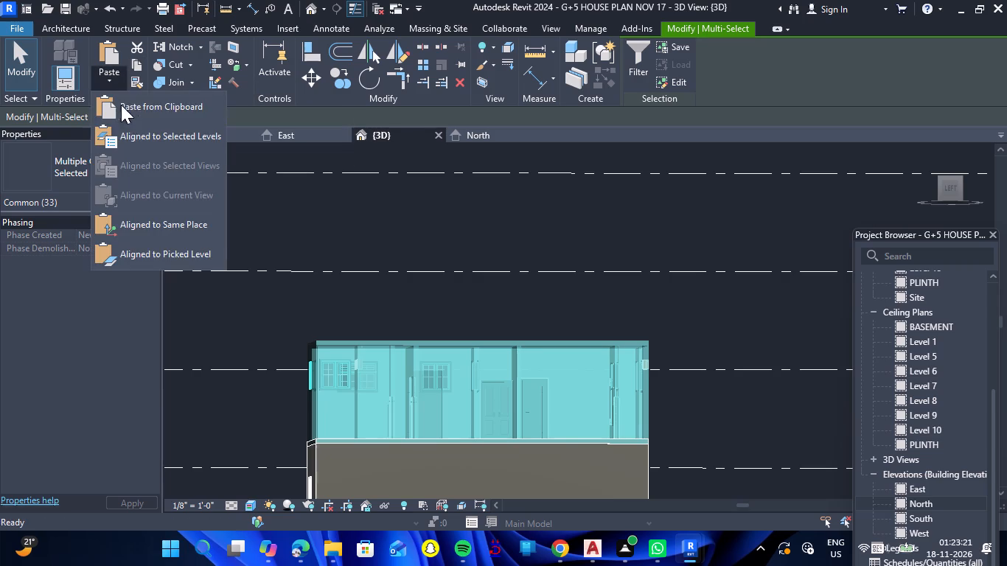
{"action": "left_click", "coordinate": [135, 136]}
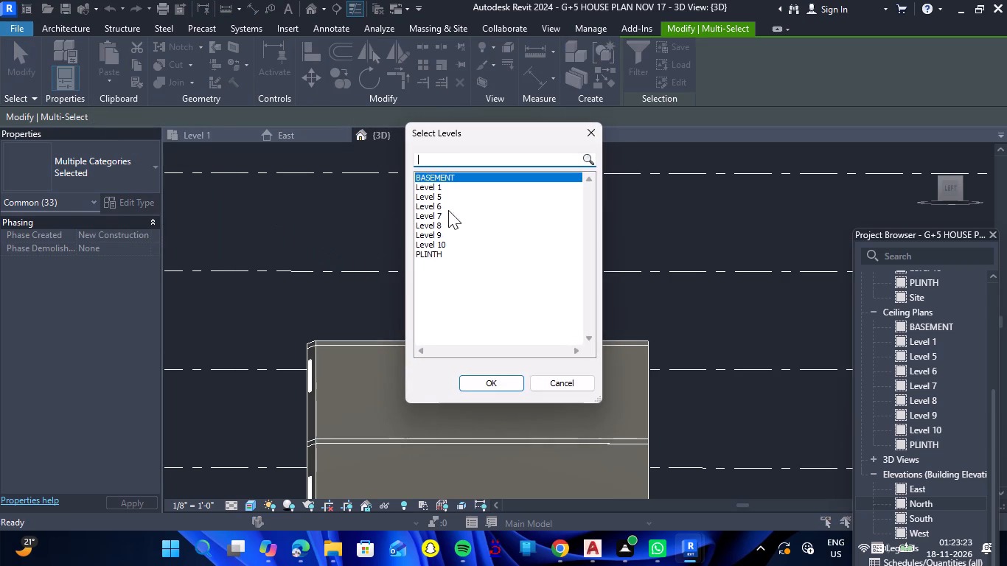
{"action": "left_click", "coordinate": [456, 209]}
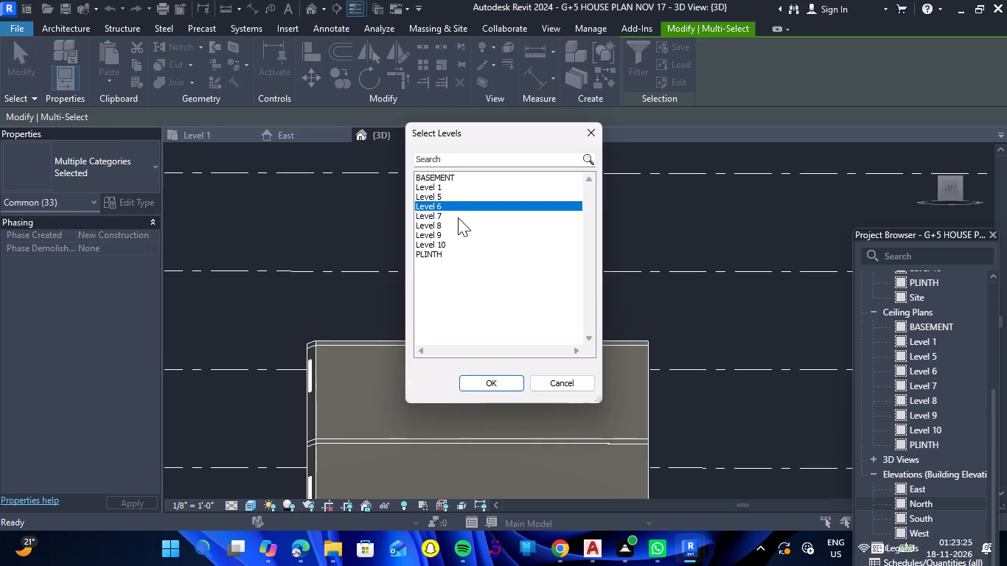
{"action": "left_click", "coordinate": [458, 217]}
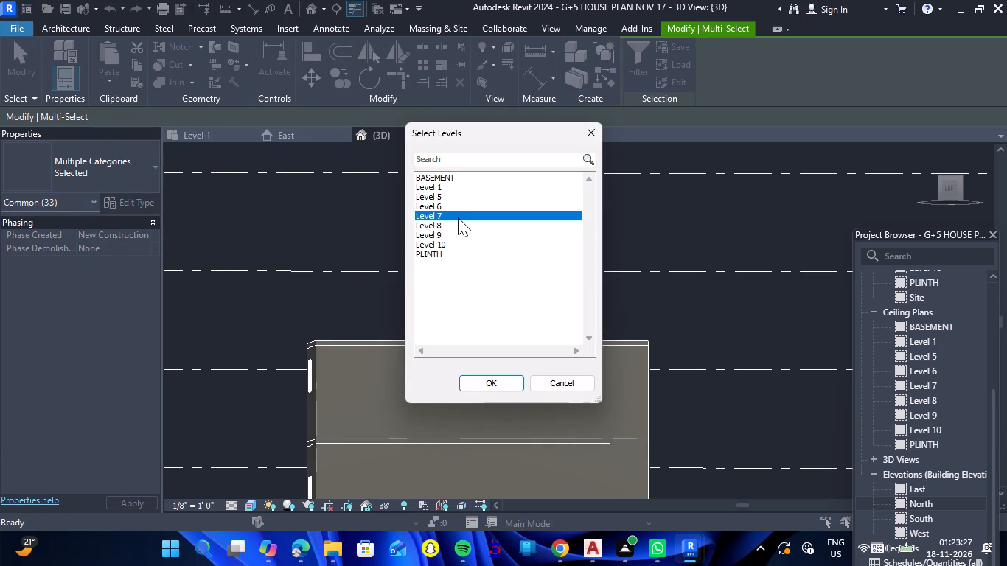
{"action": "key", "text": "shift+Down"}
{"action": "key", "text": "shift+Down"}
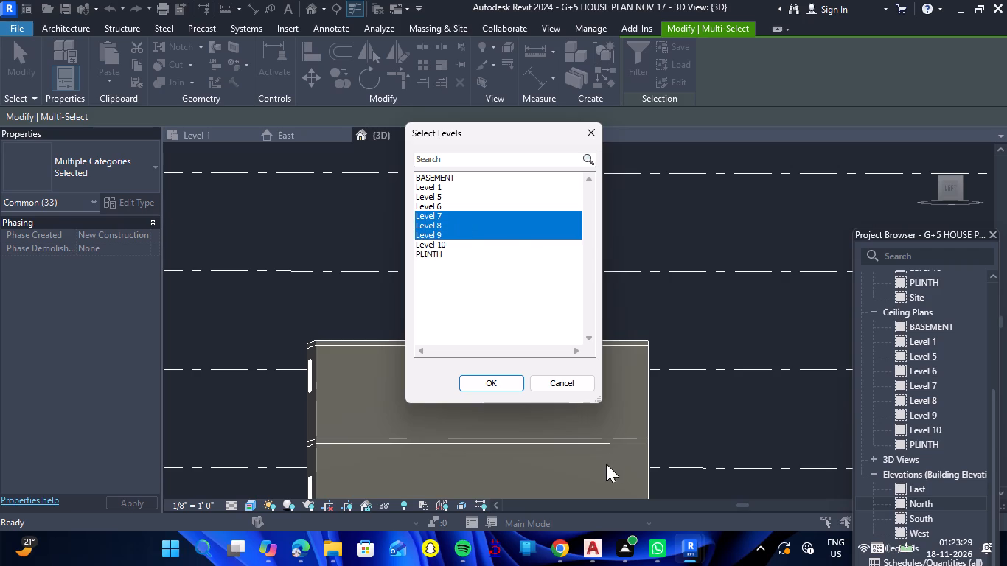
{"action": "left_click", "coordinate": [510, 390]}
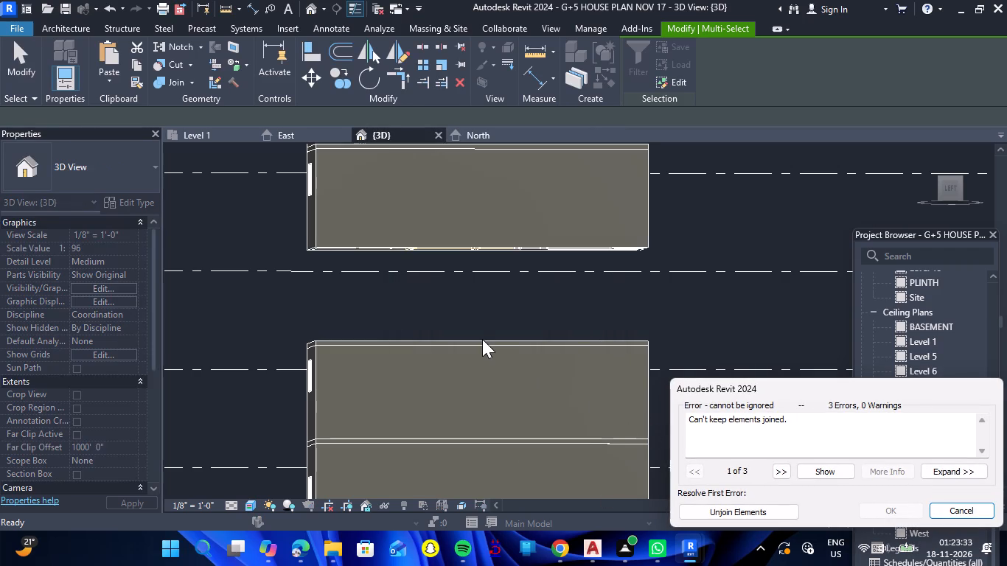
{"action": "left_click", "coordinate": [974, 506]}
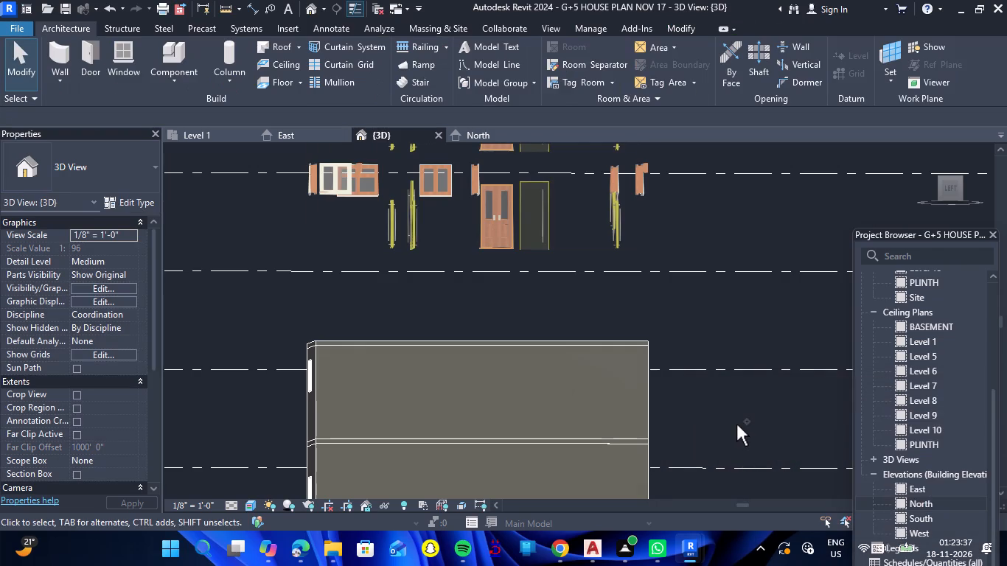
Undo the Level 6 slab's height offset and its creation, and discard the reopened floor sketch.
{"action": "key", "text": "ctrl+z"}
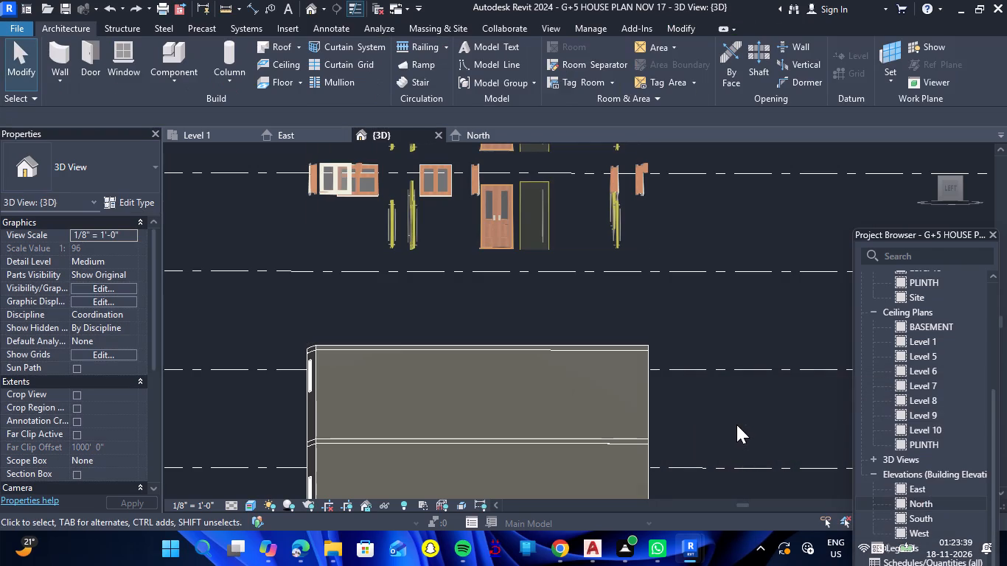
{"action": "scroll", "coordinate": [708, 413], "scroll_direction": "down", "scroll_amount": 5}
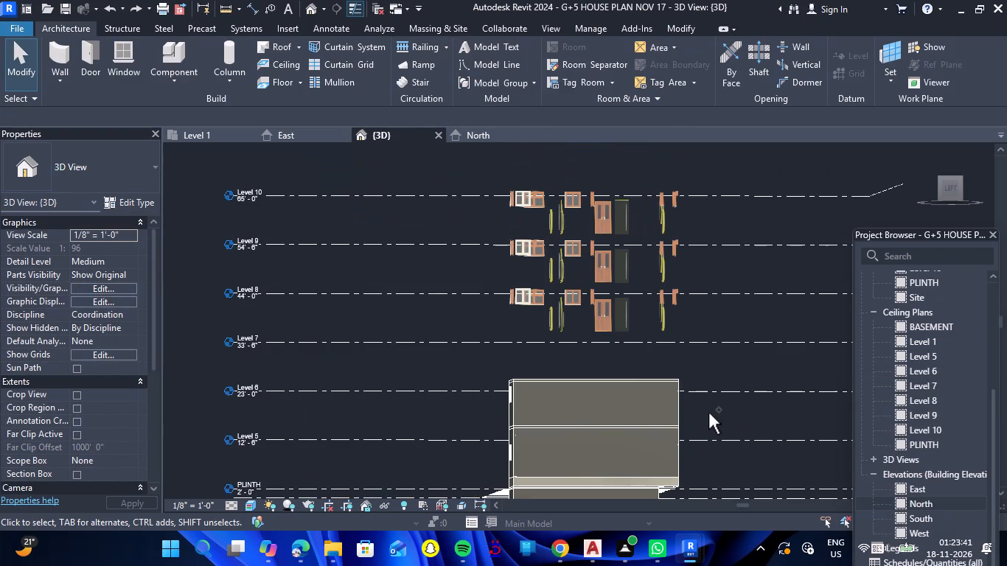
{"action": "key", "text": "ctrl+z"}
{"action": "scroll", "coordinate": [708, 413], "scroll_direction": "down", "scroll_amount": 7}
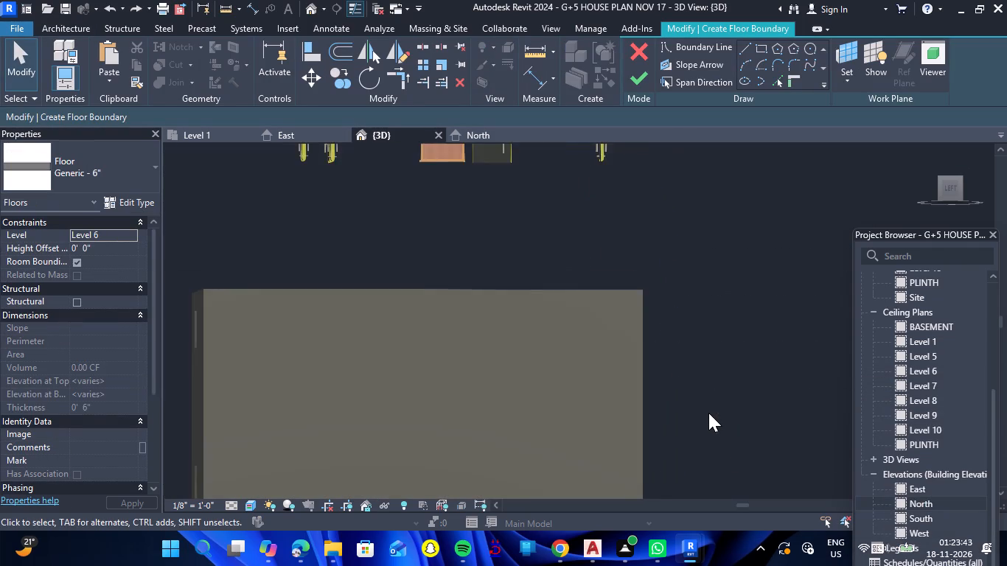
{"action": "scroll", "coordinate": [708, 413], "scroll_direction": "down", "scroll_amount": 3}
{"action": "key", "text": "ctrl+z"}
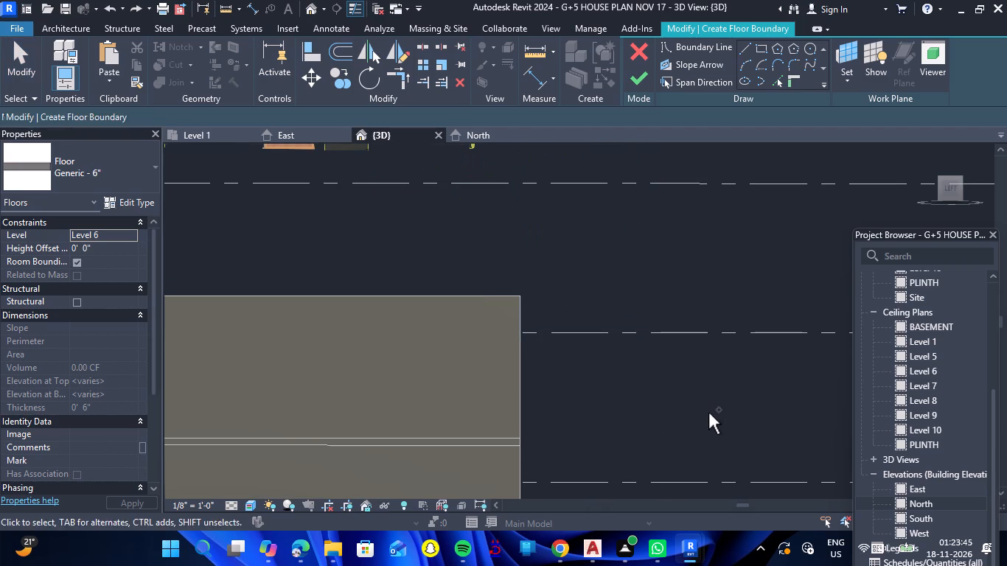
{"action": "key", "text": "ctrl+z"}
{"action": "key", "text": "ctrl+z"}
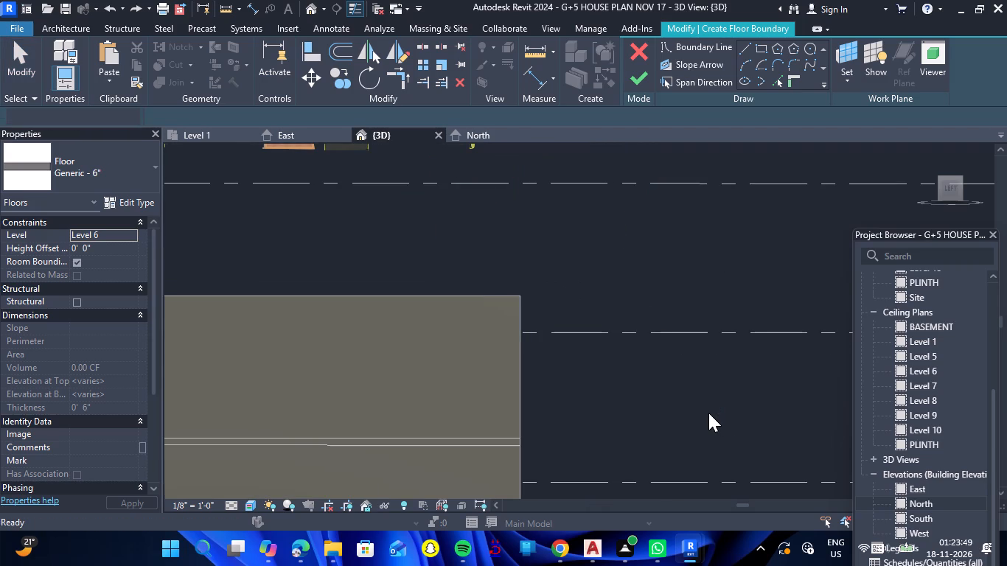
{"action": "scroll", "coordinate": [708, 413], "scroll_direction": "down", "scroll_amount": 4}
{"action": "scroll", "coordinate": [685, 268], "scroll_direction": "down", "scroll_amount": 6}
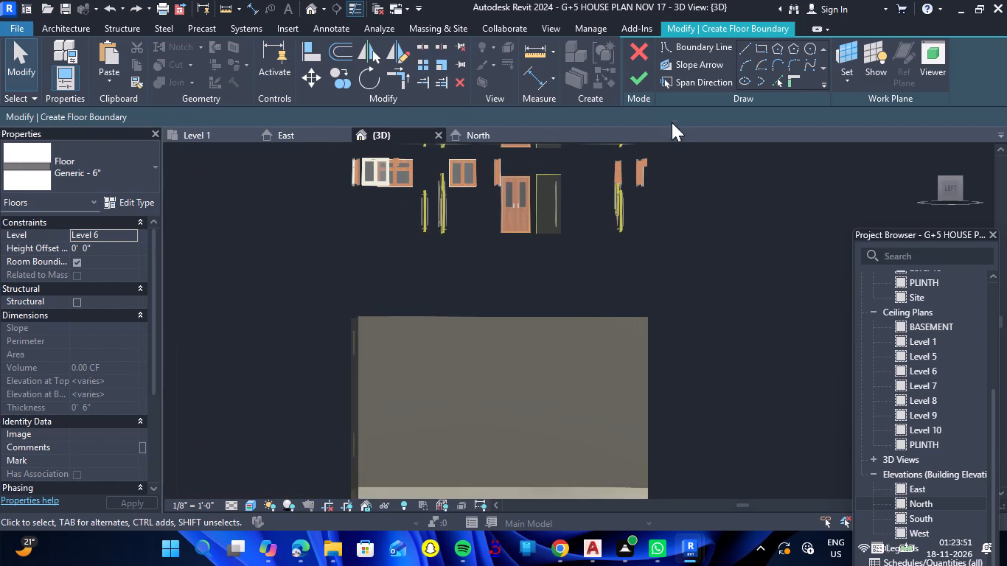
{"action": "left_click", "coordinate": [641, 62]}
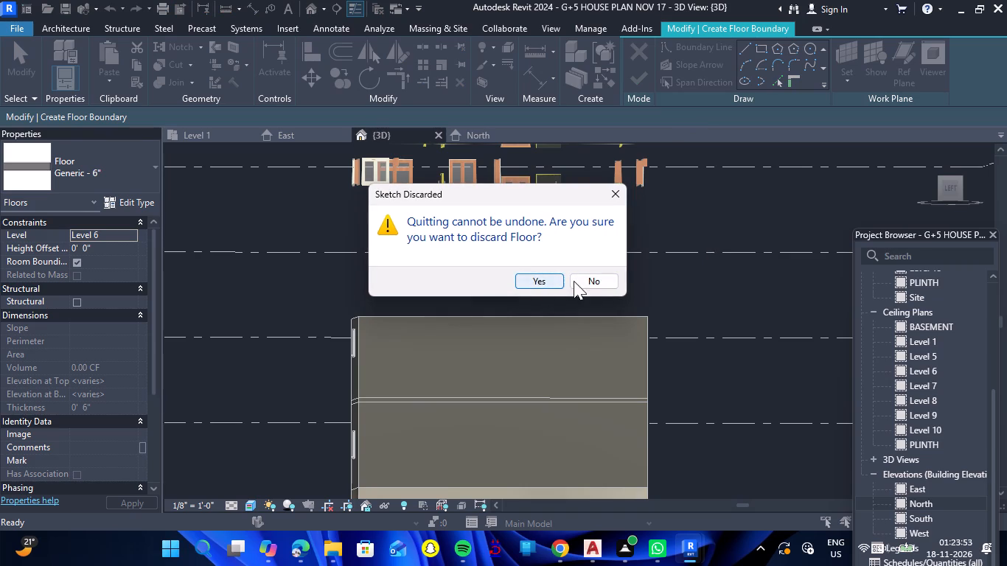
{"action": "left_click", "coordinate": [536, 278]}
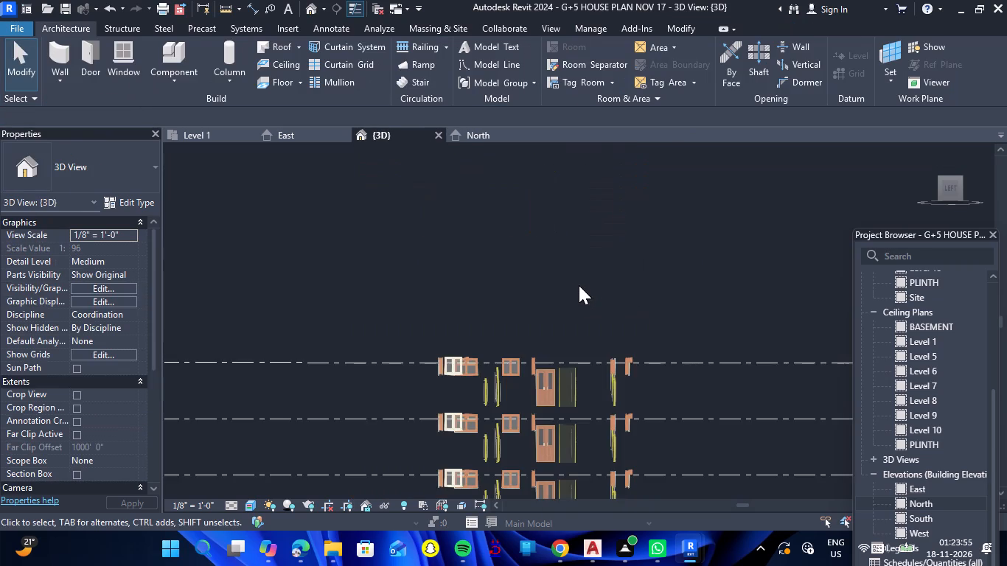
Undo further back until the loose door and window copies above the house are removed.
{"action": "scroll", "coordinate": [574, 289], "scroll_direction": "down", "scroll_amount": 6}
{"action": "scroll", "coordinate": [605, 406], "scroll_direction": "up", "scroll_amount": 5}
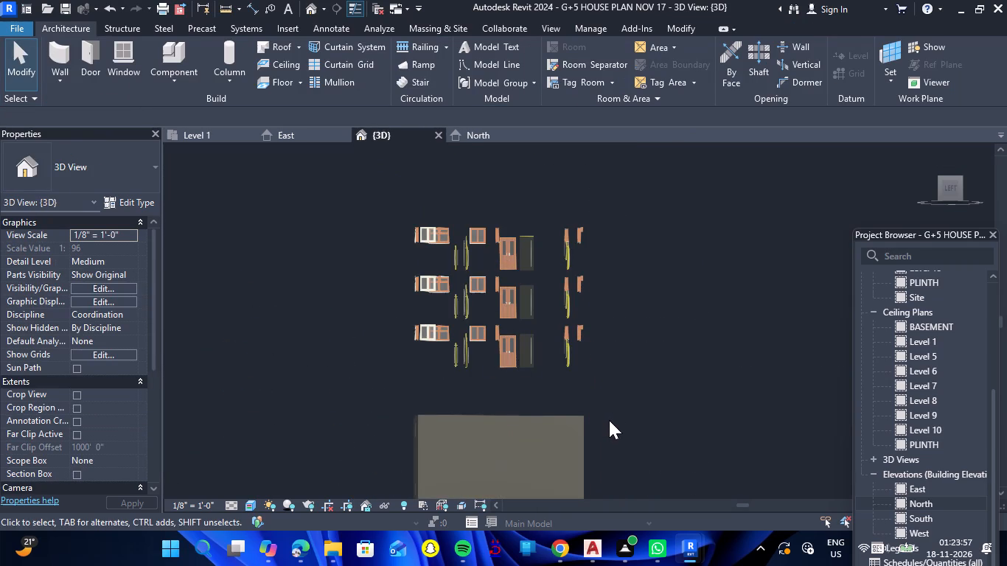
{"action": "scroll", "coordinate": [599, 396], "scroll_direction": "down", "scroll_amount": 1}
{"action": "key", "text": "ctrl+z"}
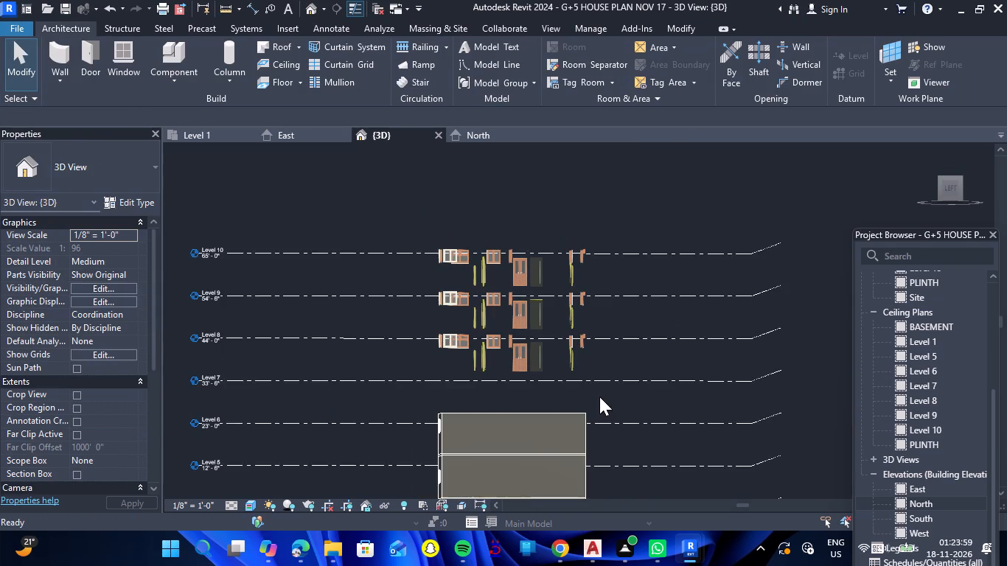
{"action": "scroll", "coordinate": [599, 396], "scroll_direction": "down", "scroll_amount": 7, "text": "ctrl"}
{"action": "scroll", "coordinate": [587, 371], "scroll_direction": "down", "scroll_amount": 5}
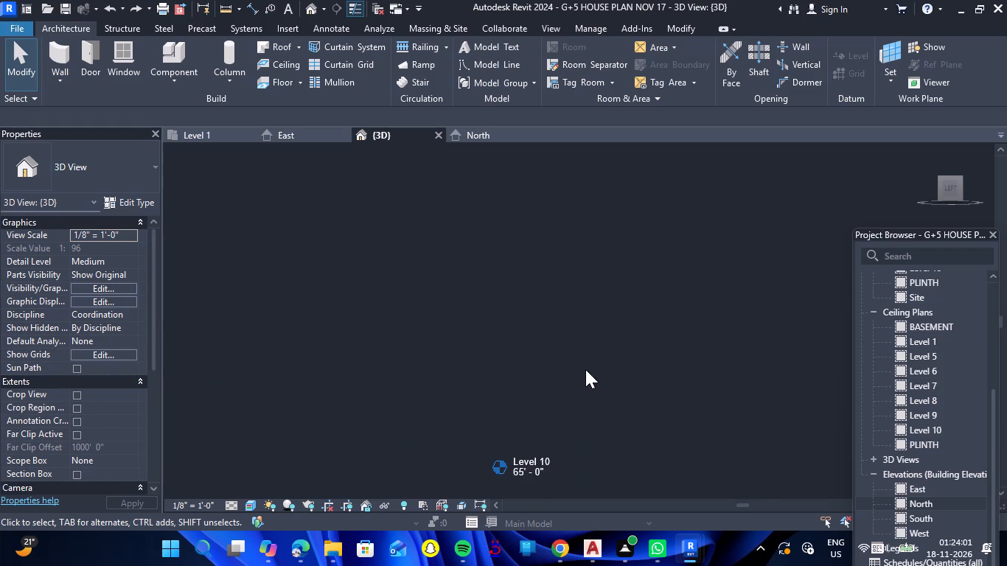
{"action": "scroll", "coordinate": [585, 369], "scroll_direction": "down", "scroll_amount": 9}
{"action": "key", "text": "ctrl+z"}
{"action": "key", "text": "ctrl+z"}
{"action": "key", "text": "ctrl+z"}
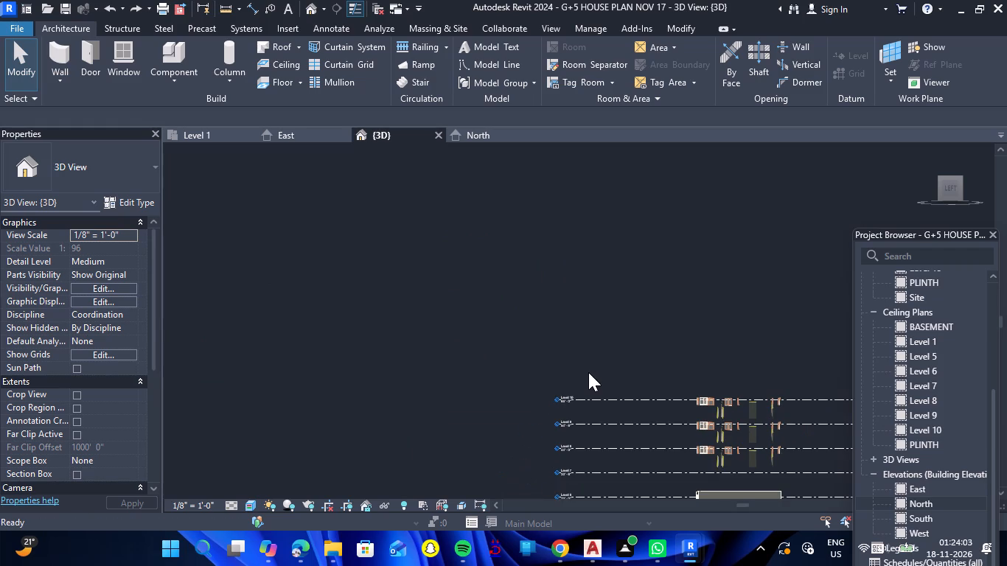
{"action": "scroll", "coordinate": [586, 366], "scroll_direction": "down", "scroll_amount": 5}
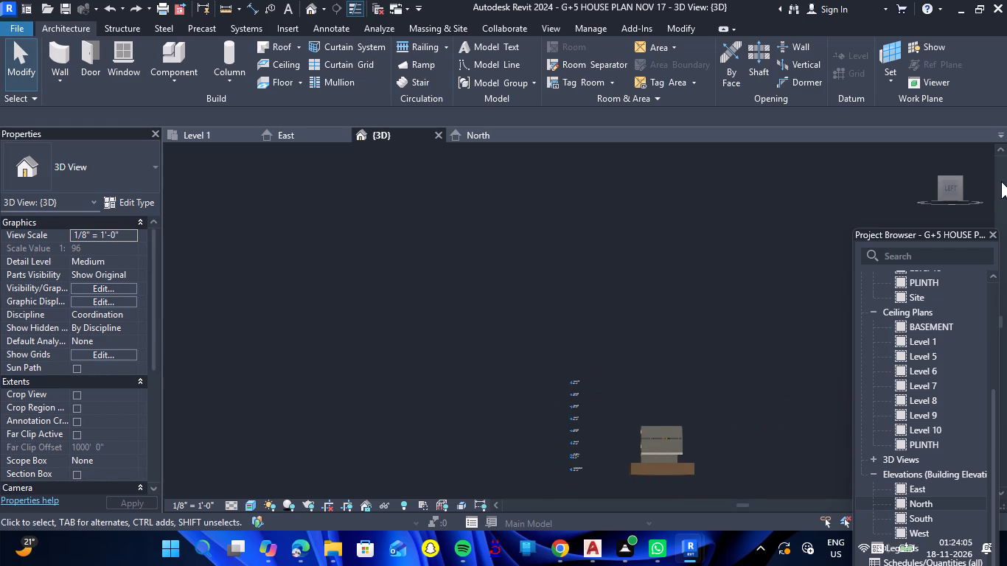
Start a Generic - 6" floor and pick the house's outer wall edges on all four sides as its boundary.
{"action": "left_click", "coordinate": [944, 179]}
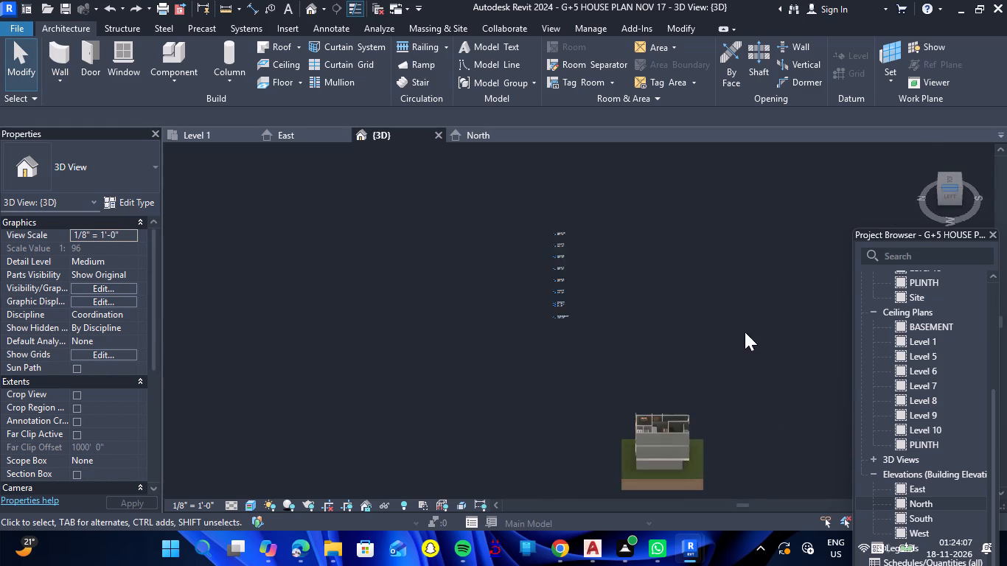
{"action": "scroll", "coordinate": [590, 385], "scroll_direction": "up", "scroll_amount": 9}
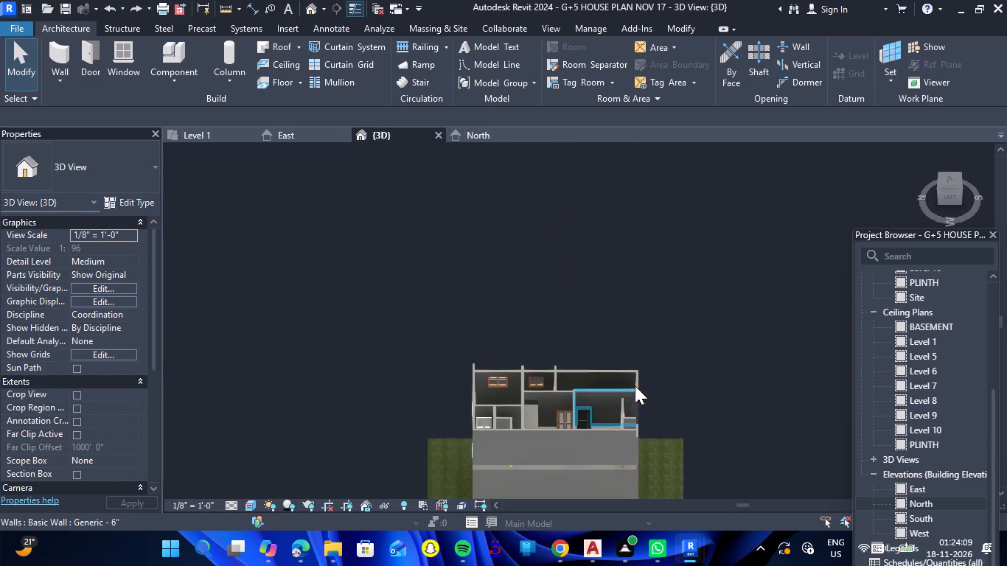
{"action": "left_click", "coordinate": [949, 176]}
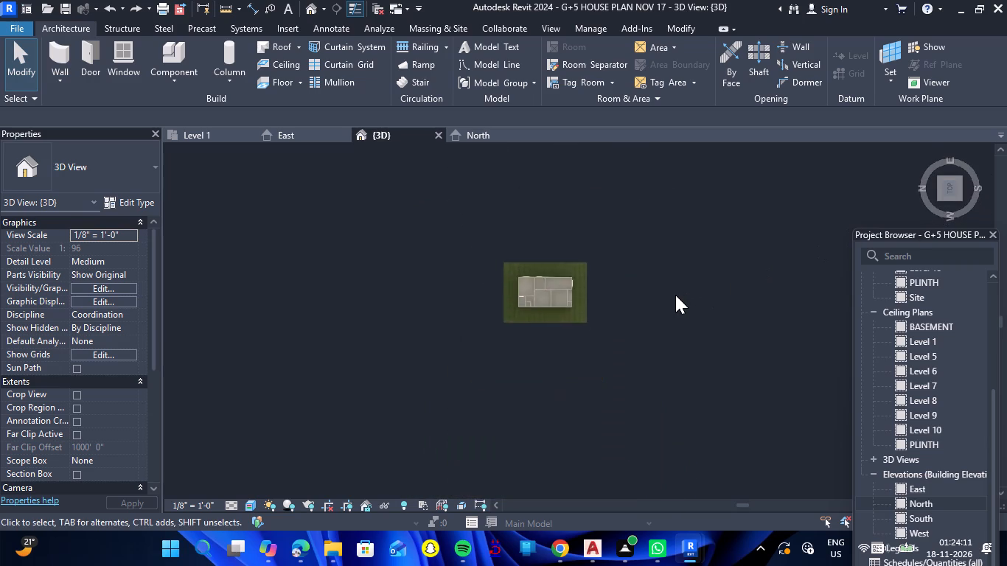
{"action": "scroll", "coordinate": [621, 436], "scroll_direction": "up", "scroll_amount": 13}
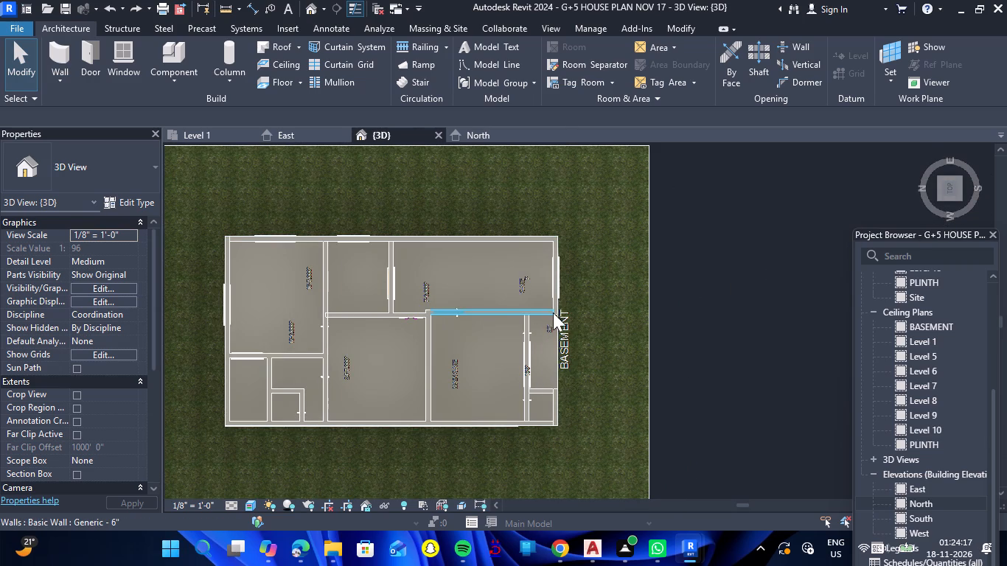
{"action": "scroll", "coordinate": [564, 335], "scroll_direction": "down", "scroll_amount": 1}
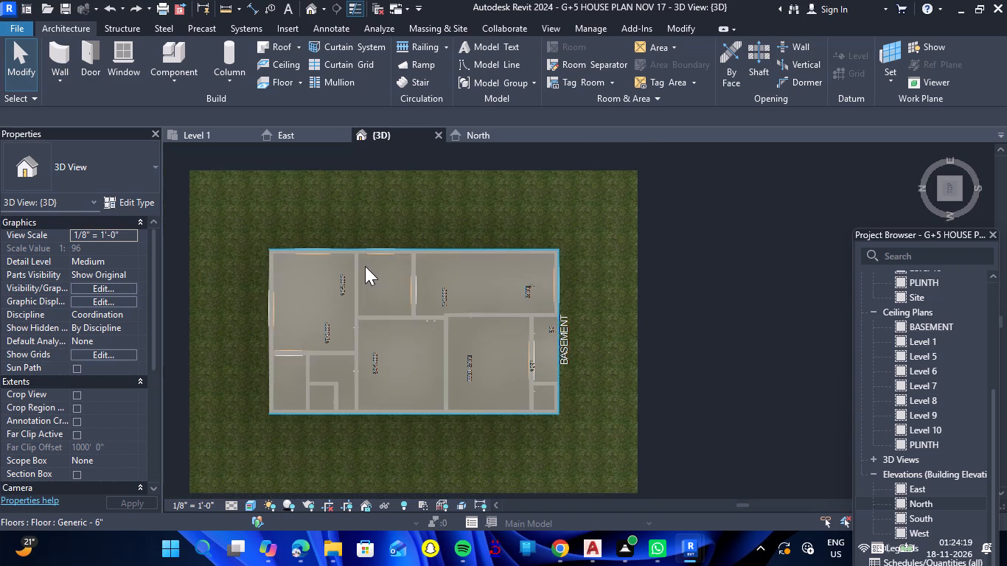
{"action": "left_click", "coordinate": [263, 80]}
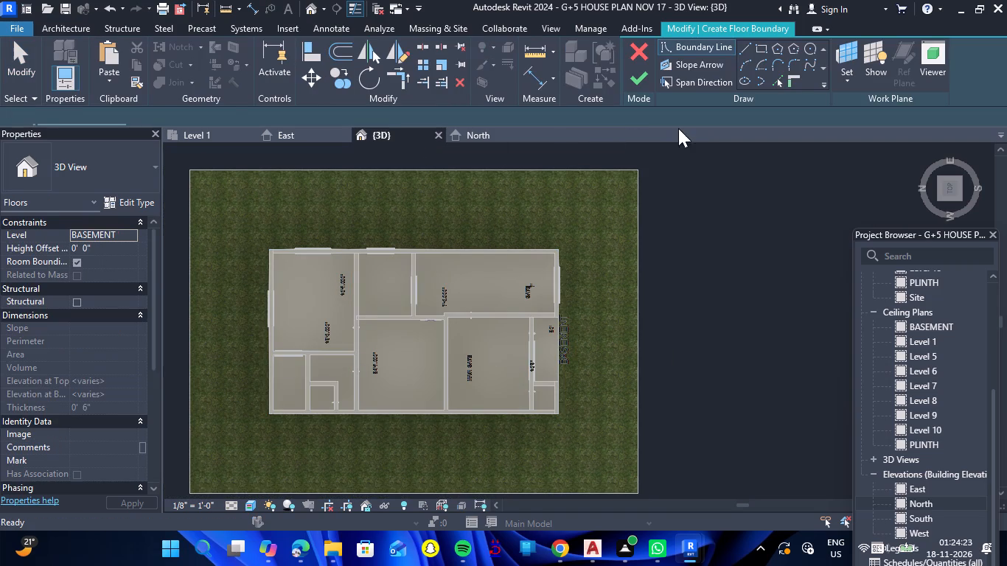
{"action": "left_click", "coordinate": [777, 81]}
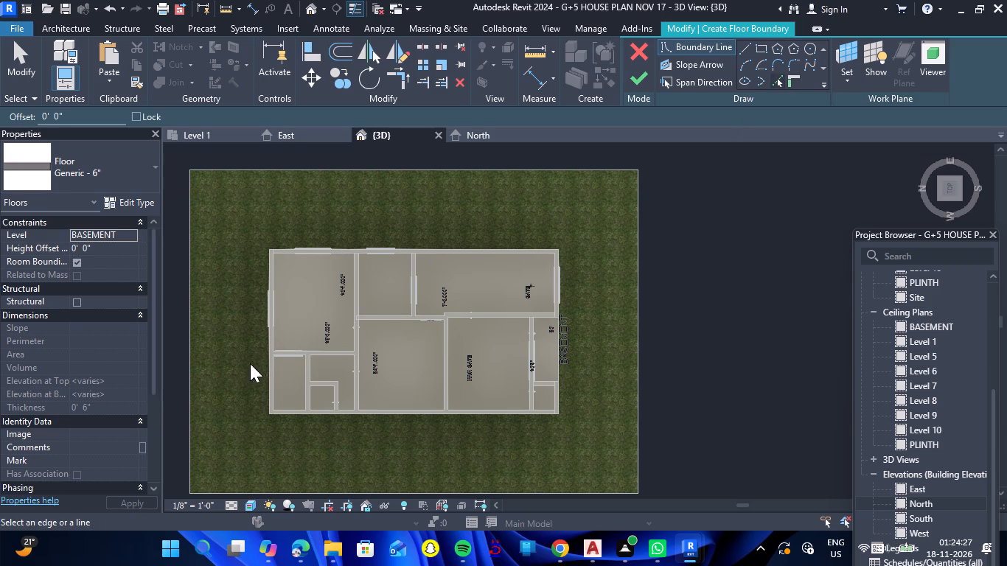
{"action": "left_click", "coordinate": [265, 357]}
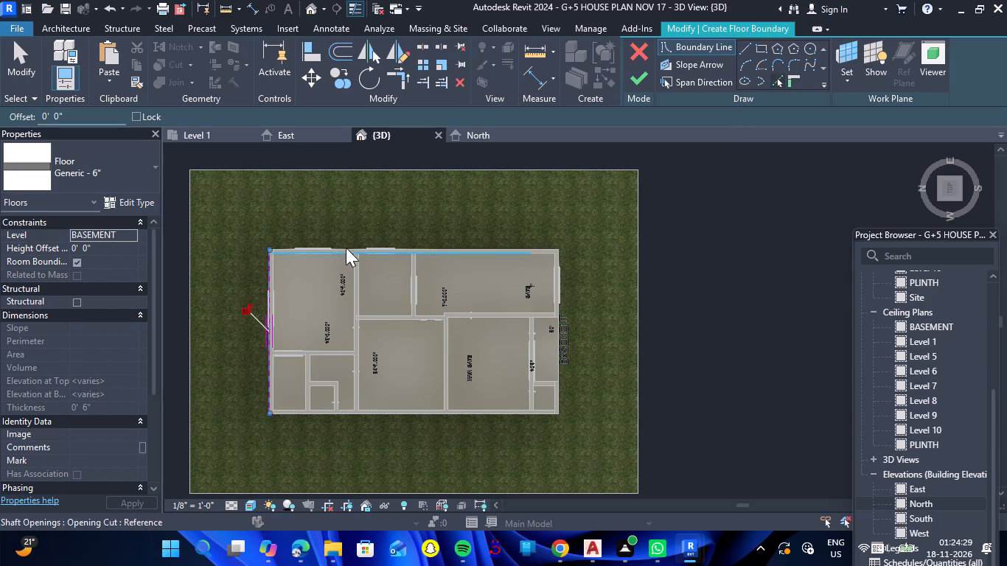
{"action": "left_click", "coordinate": [346, 245]}
{"action": "scroll", "coordinate": [537, 273], "scroll_direction": "up", "scroll_amount": 5}
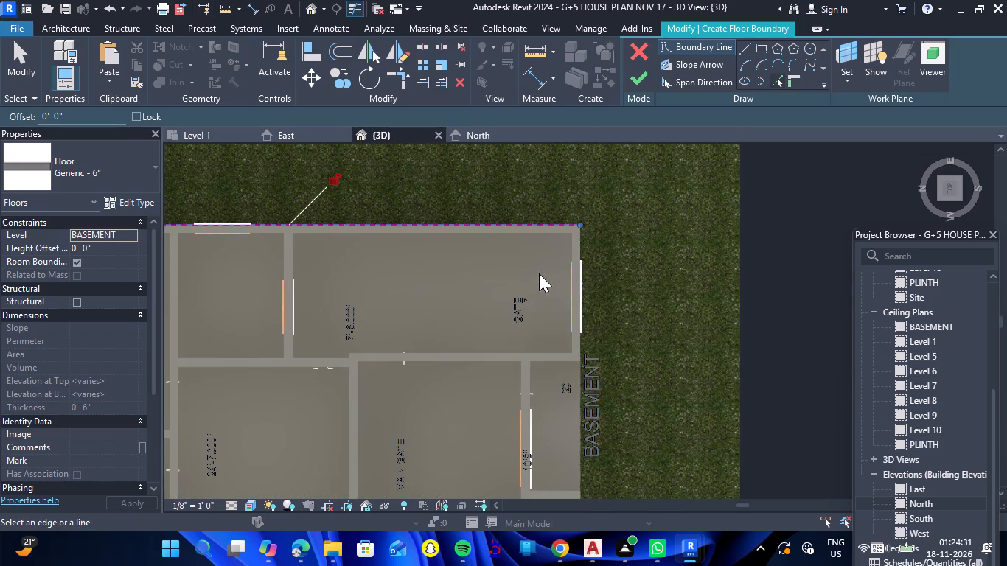
{"action": "left_click", "coordinate": [582, 254]}
{"action": "scroll", "coordinate": [609, 261], "scroll_direction": "down", "scroll_amount": 2}
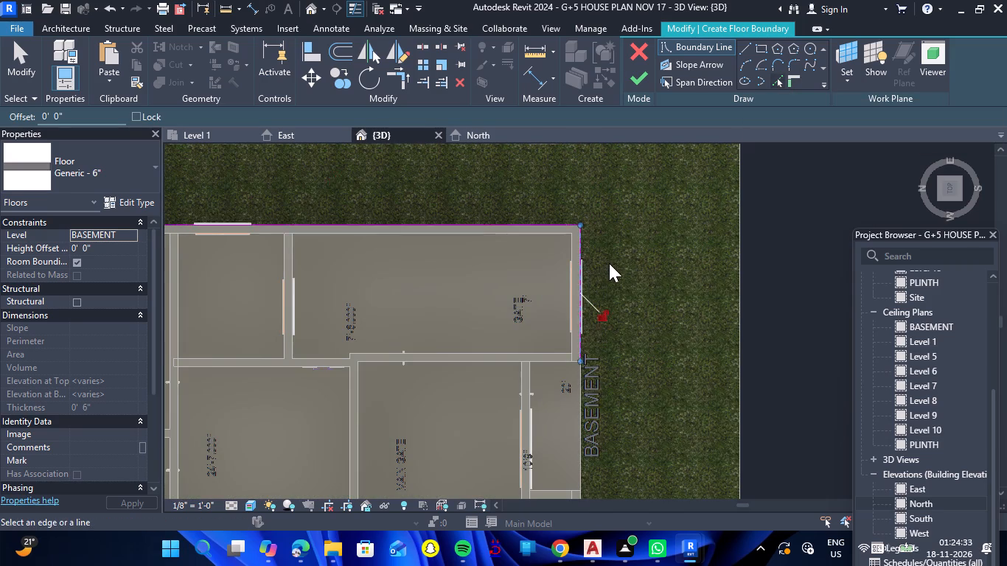
{"action": "scroll", "coordinate": [609, 263], "scroll_direction": "down", "scroll_amount": 2}
{"action": "left_click", "coordinate": [594, 411]}
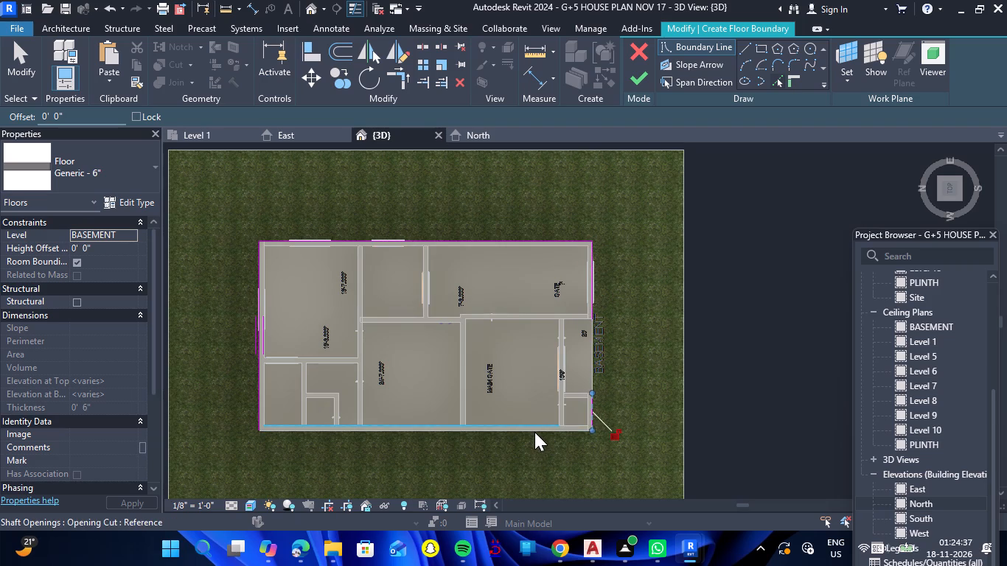
{"action": "left_click", "coordinate": [533, 433]}
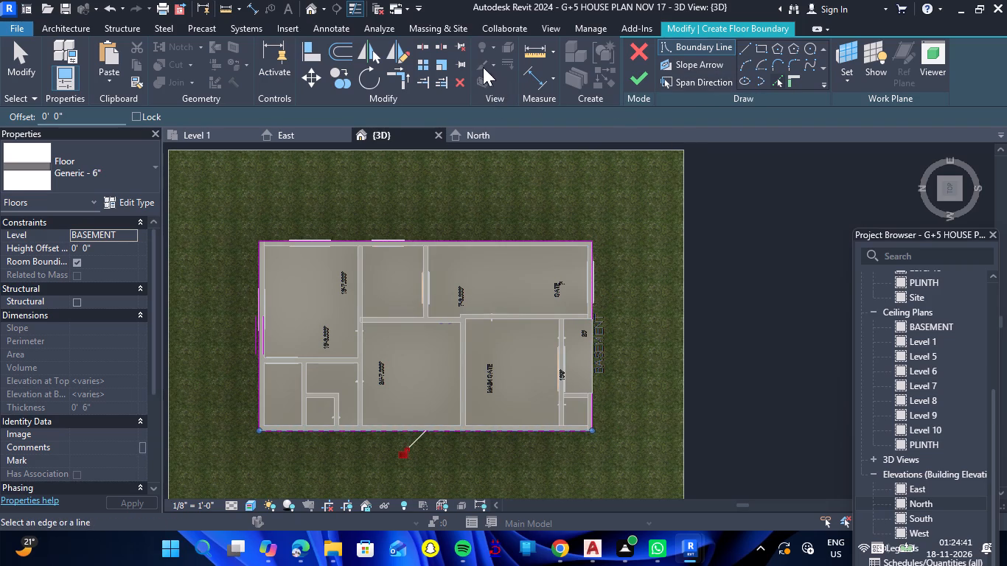
Trim the two separate boundary segments along the south side into one continuous edge and finish the floor.
{"action": "left_click", "coordinate": [405, 80]}
{"action": "scroll", "coordinate": [583, 278], "scroll_direction": "up", "scroll_amount": 3}
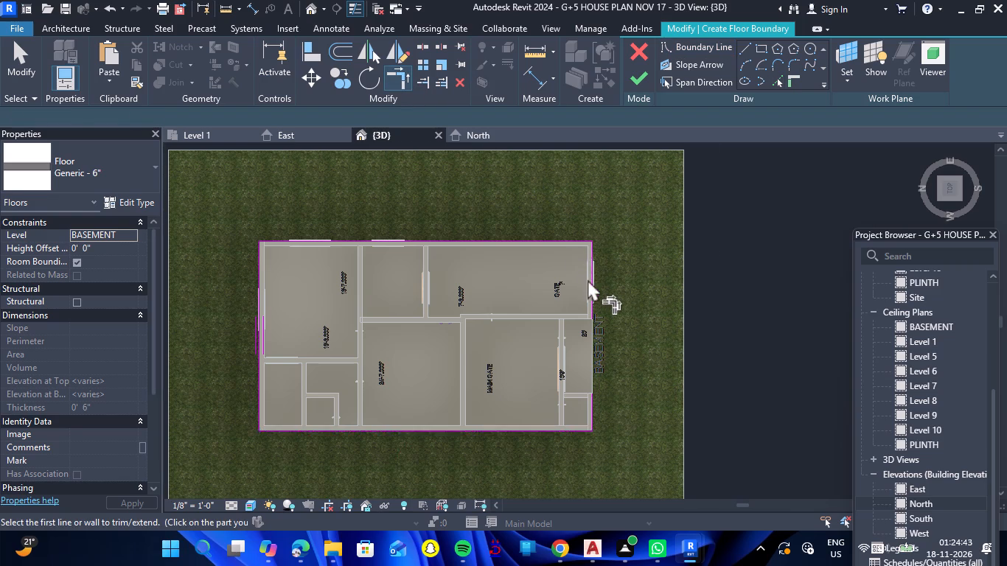
{"action": "scroll", "coordinate": [588, 279], "scroll_direction": "up", "scroll_amount": 4}
{"action": "left_click", "coordinate": [605, 363]}
{"action": "scroll", "coordinate": [619, 343], "scroll_direction": "down", "scroll_amount": 2}
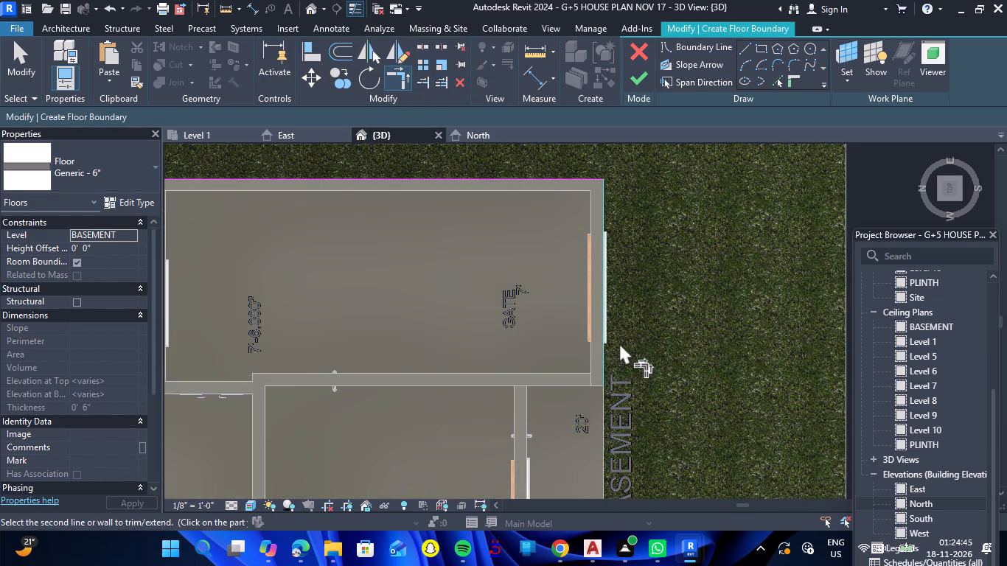
{"action": "scroll", "coordinate": [619, 343], "scroll_direction": "down", "scroll_amount": 3}
{"action": "left_click", "coordinate": [610, 473]}
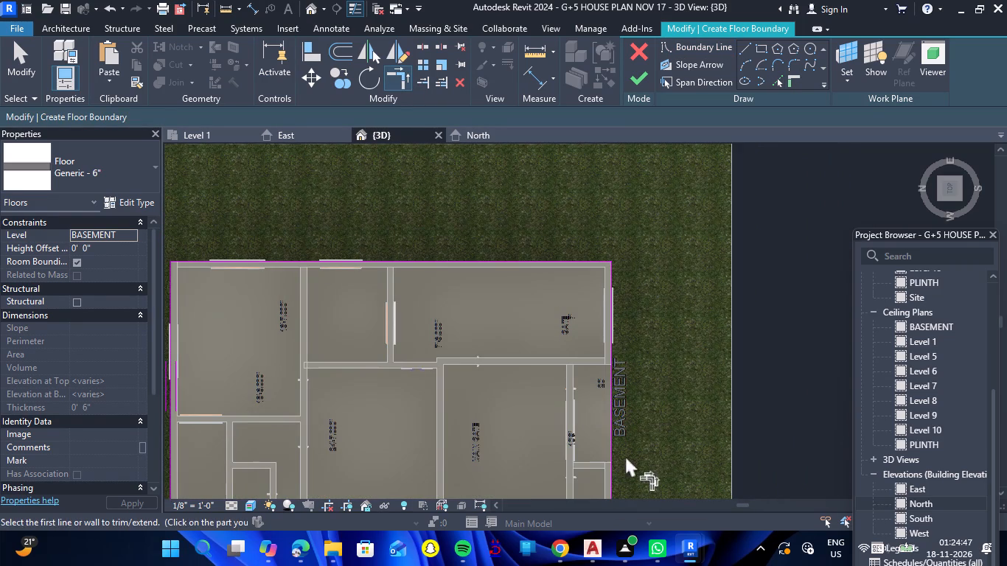
{"action": "left_click", "coordinate": [638, 90]}
Assign the new floor slab to Level 6.
{"action": "scroll", "coordinate": [648, 223], "scroll_direction": "down", "scroll_amount": 2}
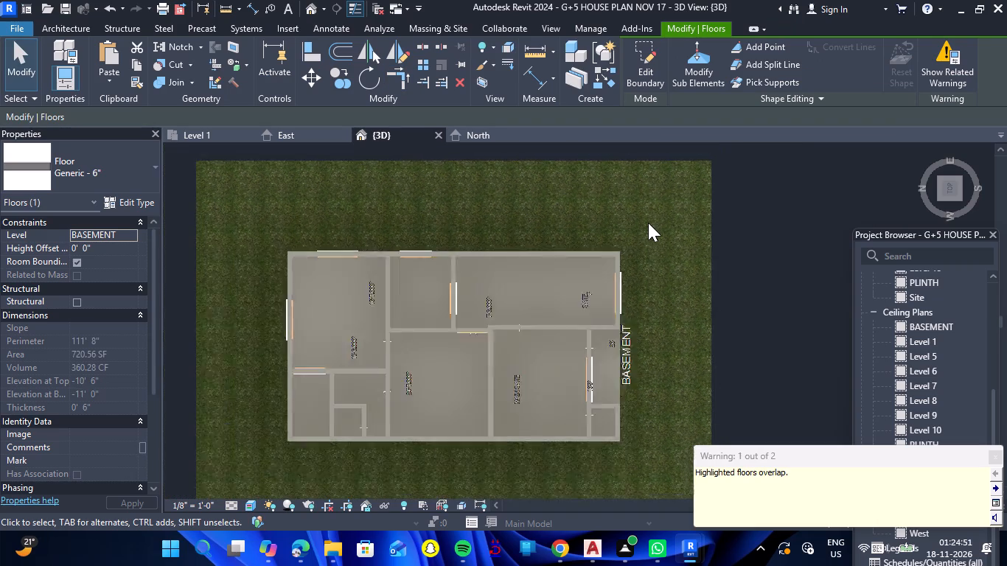
{"action": "scroll", "coordinate": [648, 223], "scroll_direction": "down", "scroll_amount": 2}
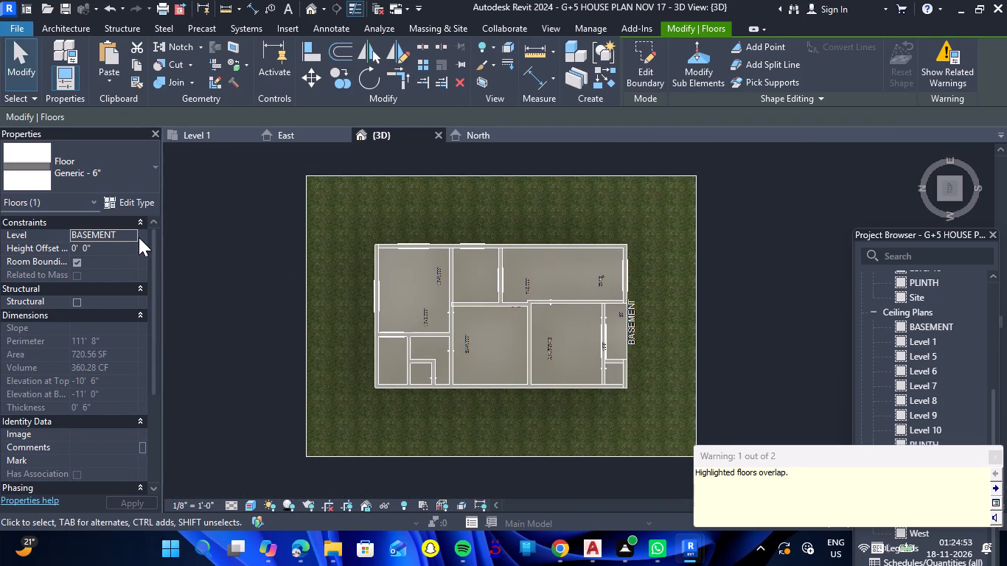
{"action": "left_click", "coordinate": [135, 237]}
{"action": "left_click", "coordinate": [103, 285]}
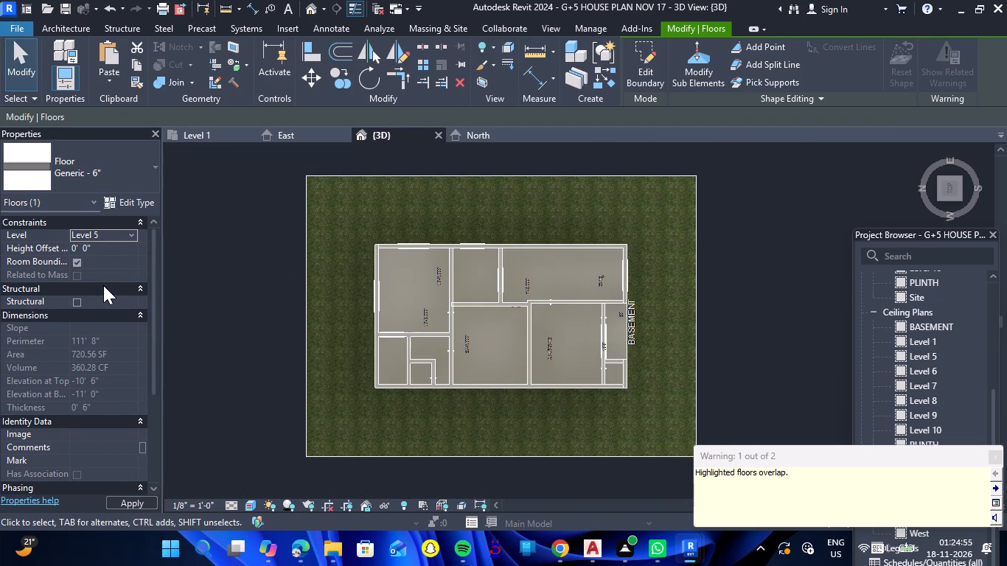
{"action": "left_click", "coordinate": [130, 236]}
{"action": "left_click", "coordinate": [107, 287]}
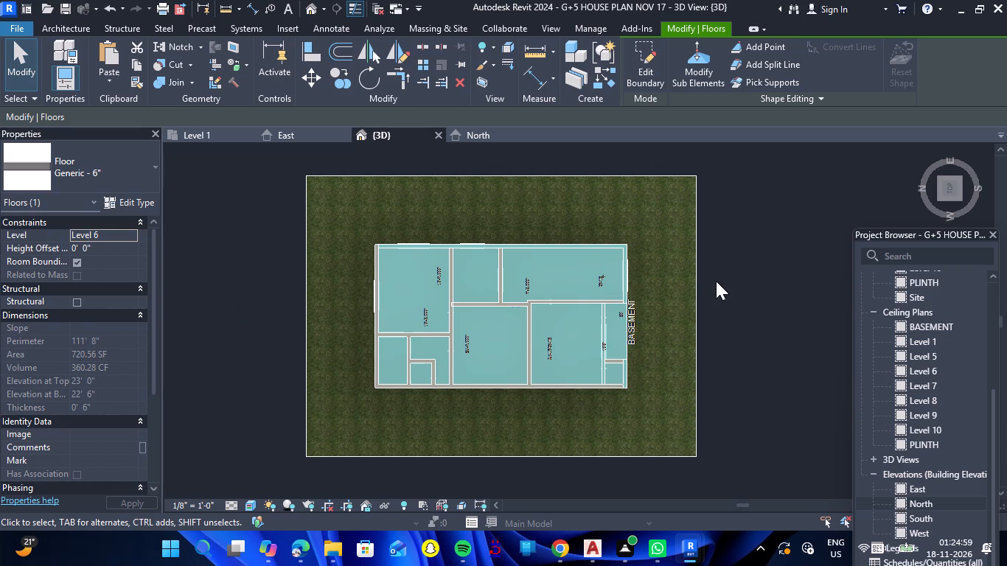
{"action": "left_click", "coordinate": [716, 281]}
Examine the new slab against the top storey's walls and the gap beneath them from the side.
{"action": "scroll", "coordinate": [723, 279], "scroll_direction": "down", "scroll_amount": 3}
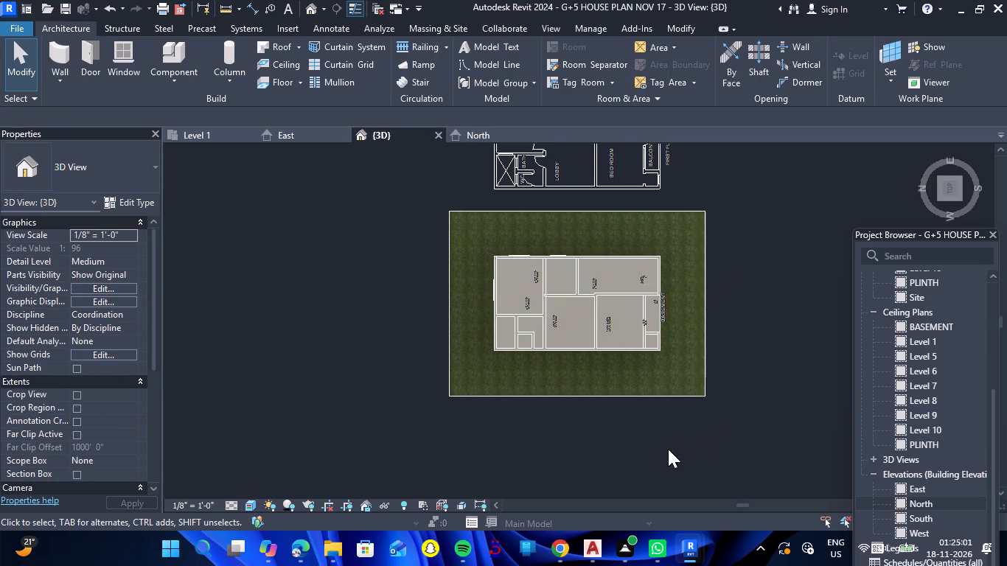
{"action": "left_click_drag", "start_coordinate": [655, 448], "coordinate": [666, 136], "text": "shift"}
{"action": "right_click_drag", "start_coordinate": [655, 448], "coordinate": [666, 136], "text": "shift"}
{"action": "scroll", "coordinate": [683, 251], "scroll_direction": "down", "scroll_amount": 3}
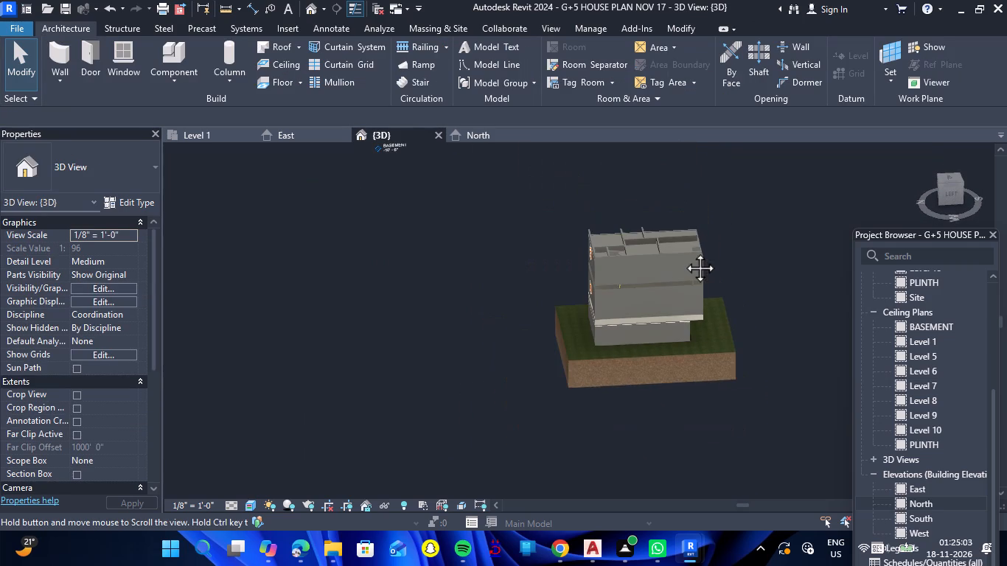
{"action": "scroll", "coordinate": [670, 233], "scroll_direction": "up", "scroll_amount": 5}
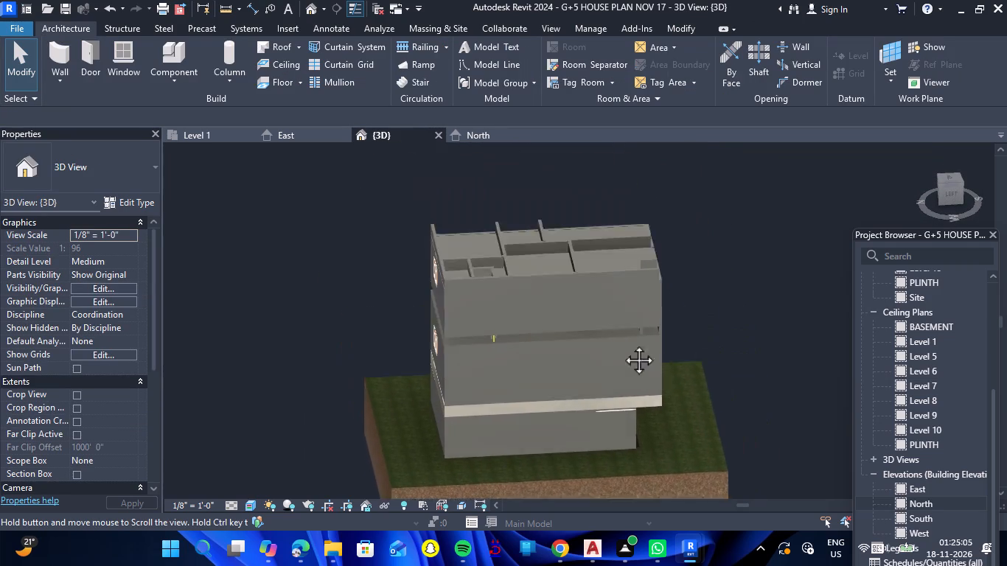
{"action": "key", "text": "Escape"}
{"action": "scroll", "coordinate": [604, 312], "scroll_direction": "up", "scroll_amount": 4}
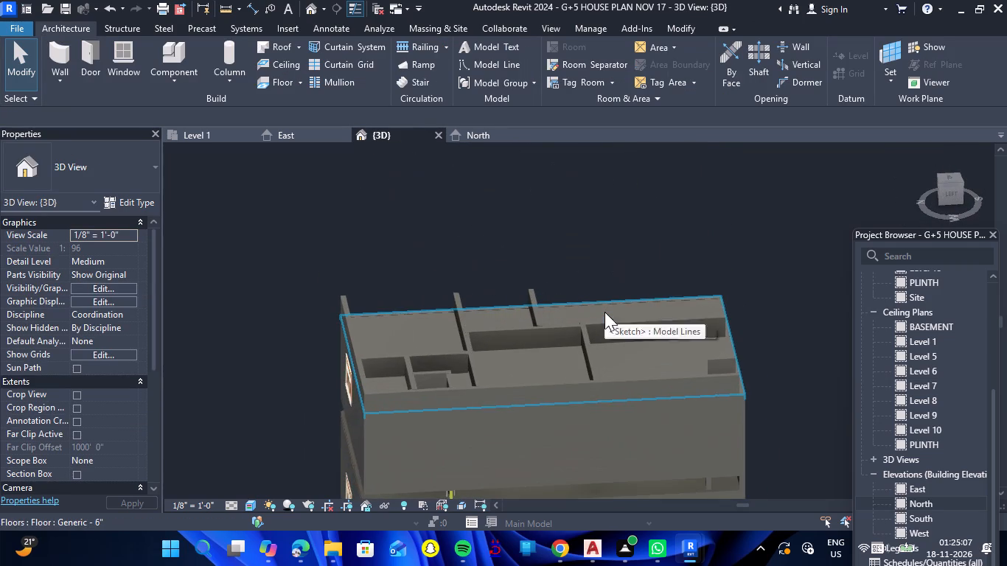
{"action": "scroll", "coordinate": [575, 268], "scroll_direction": "down", "scroll_amount": 5}
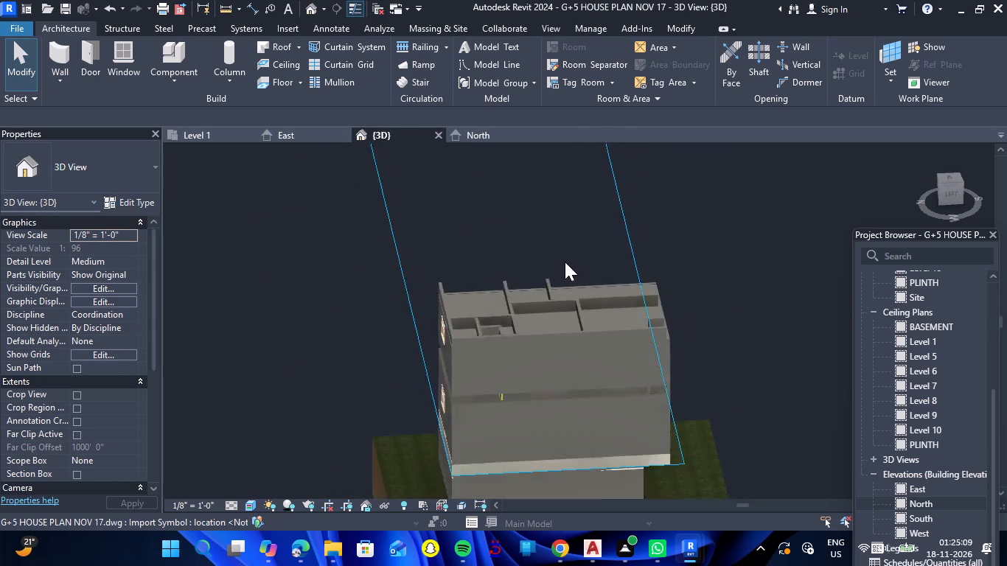
{"action": "left_click_drag", "start_coordinate": [565, 416], "coordinate": [564, 268]}
{"action": "right_click_drag", "start_coordinate": [565, 416], "coordinate": [564, 268], "text": "shift"}
{"action": "scroll", "coordinate": [727, 321], "scroll_direction": "down", "scroll_amount": 4}
{"action": "scroll", "coordinate": [651, 187], "scroll_direction": "up", "scroll_amount": 6}
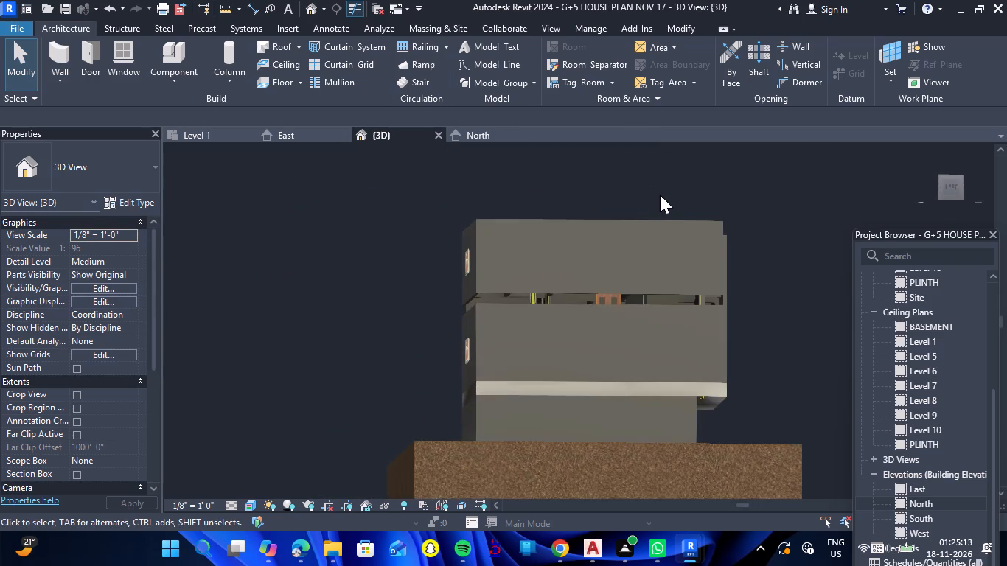
{"action": "scroll", "coordinate": [716, 247], "scroll_direction": "down", "scroll_amount": 1}
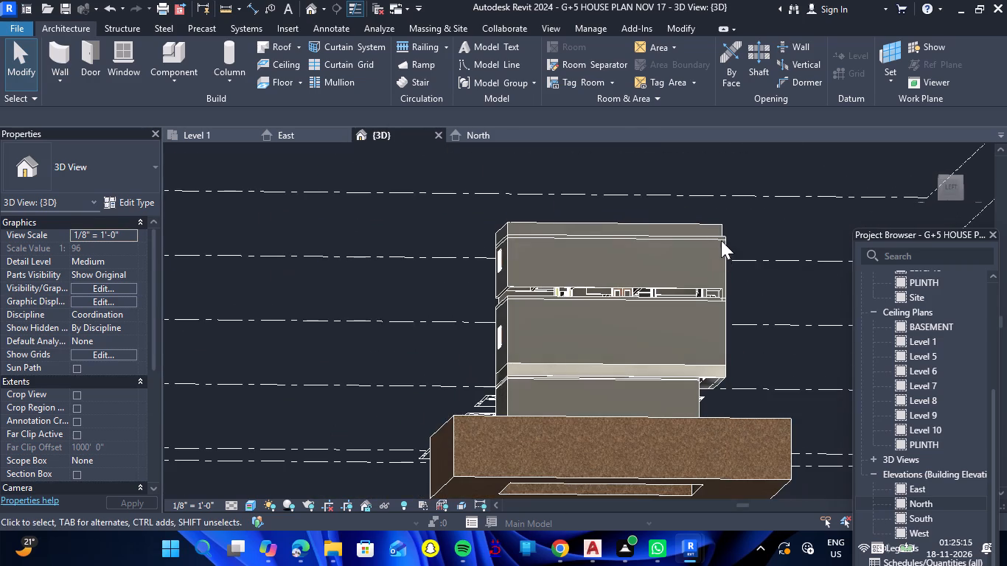
{"action": "scroll", "coordinate": [725, 226], "scroll_direction": "up", "scroll_amount": 3}
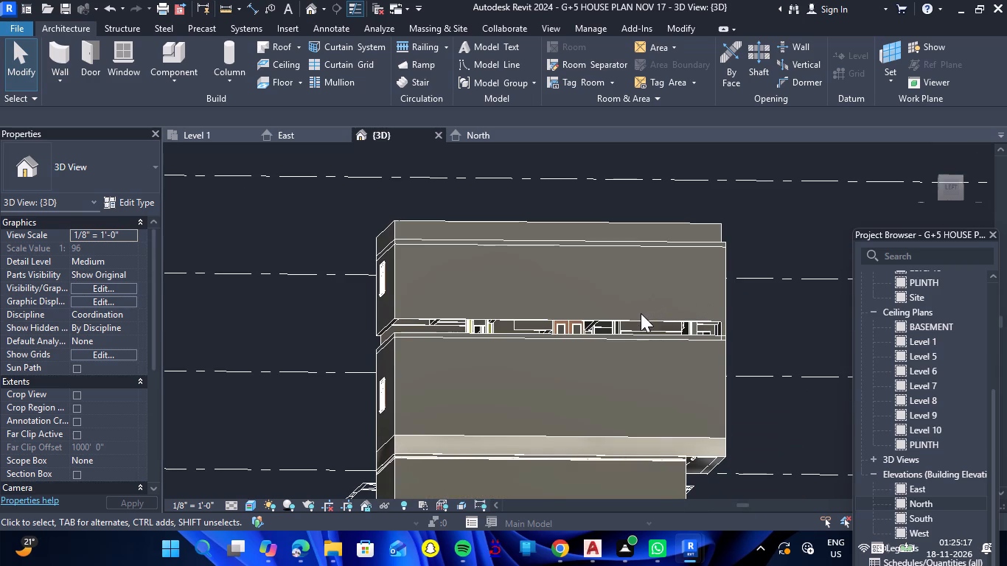
Set the base offset of the Level 5 storey's long west outer wall to 0, unjoining the conflicting elements.
{"action": "left_click", "coordinate": [638, 318]}
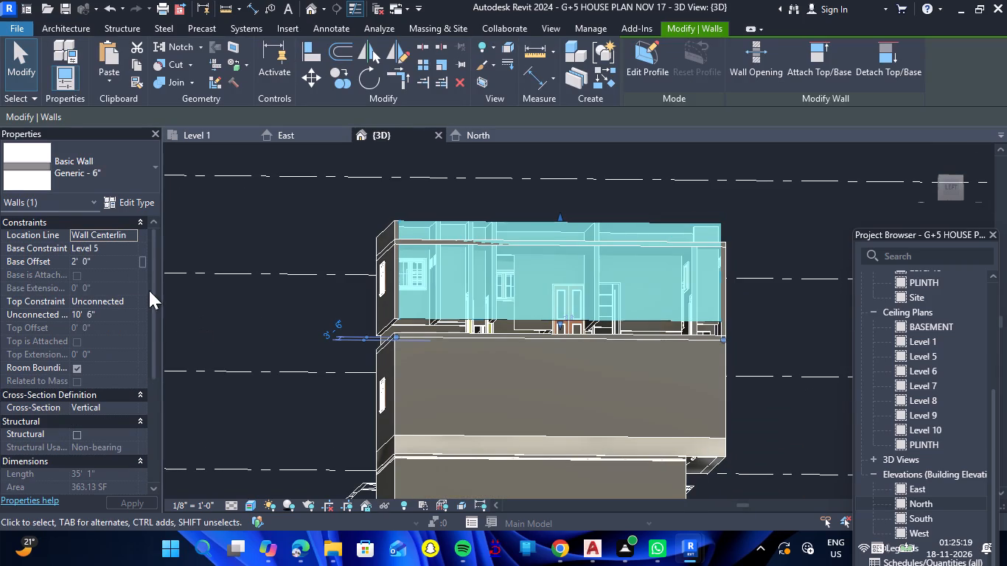
{"action": "left_click", "coordinate": [107, 256]}
{"action": "key", "text": "0"}
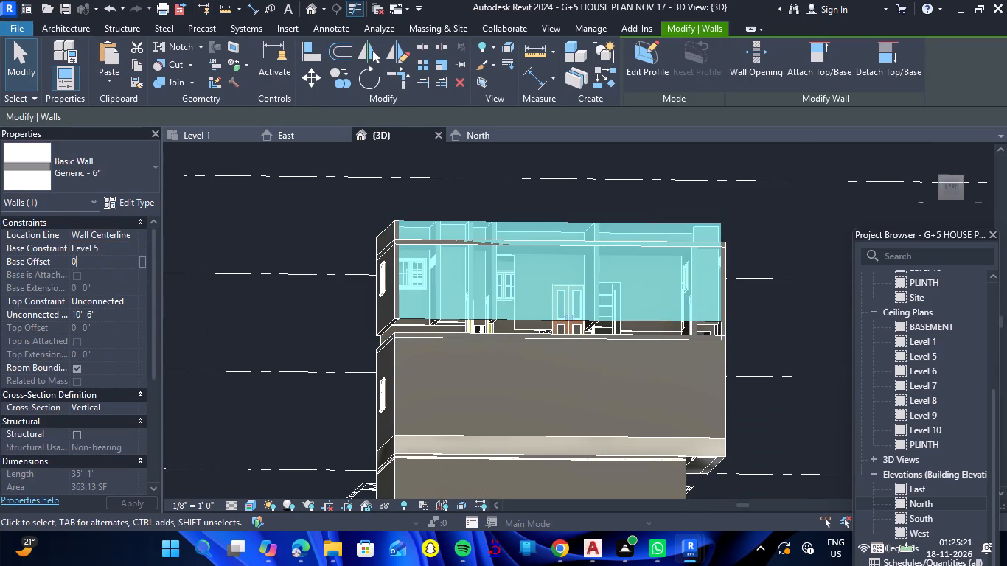
{"action": "key", "text": "Return"}
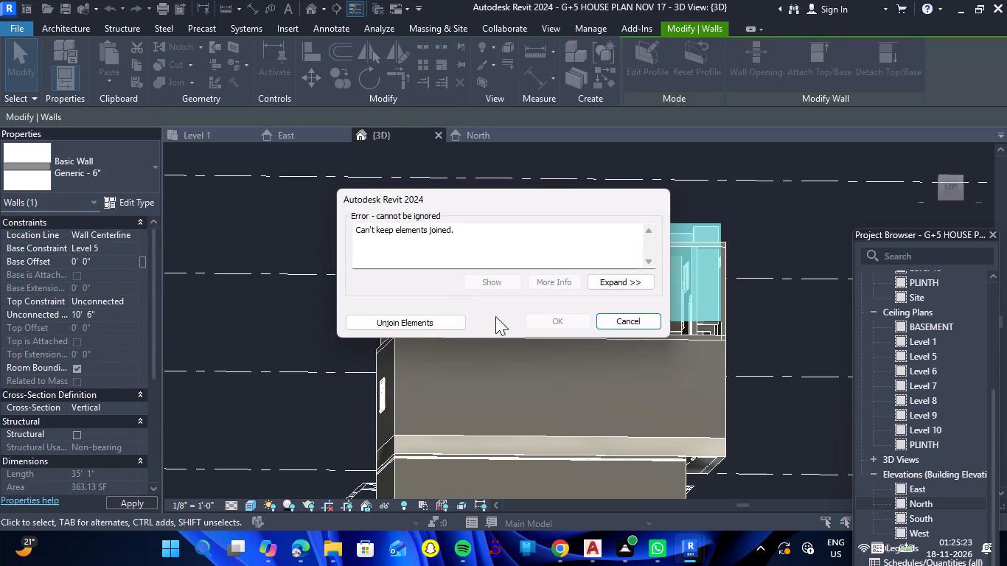
{"action": "left_click", "coordinate": [391, 324]}
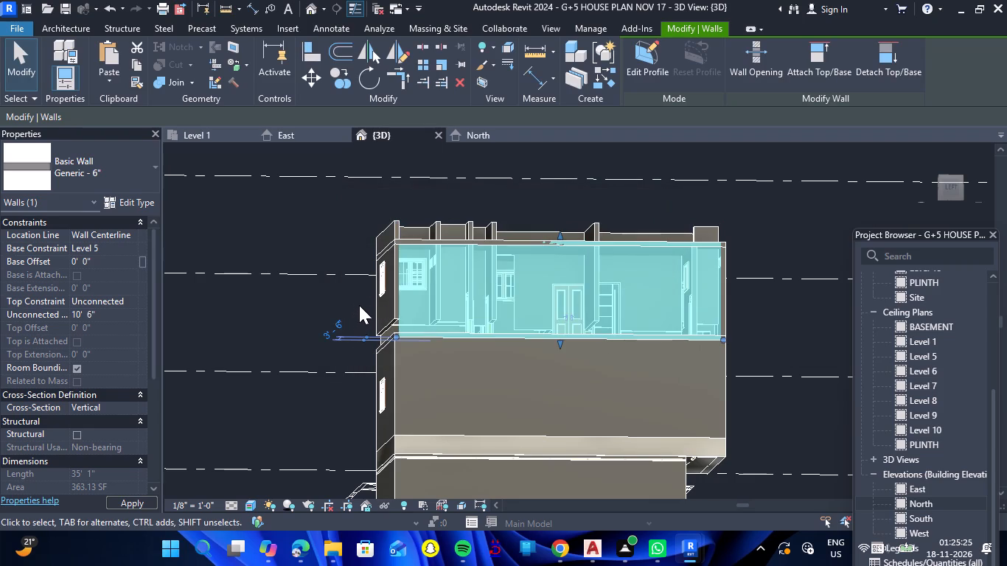
Set the base offset of the adjoining north outer wall with the window on the Level 5 storey to 0.
{"action": "scroll", "coordinate": [359, 304], "scroll_direction": "up", "scroll_amount": 4}
{"action": "left_click", "coordinate": [418, 330]}
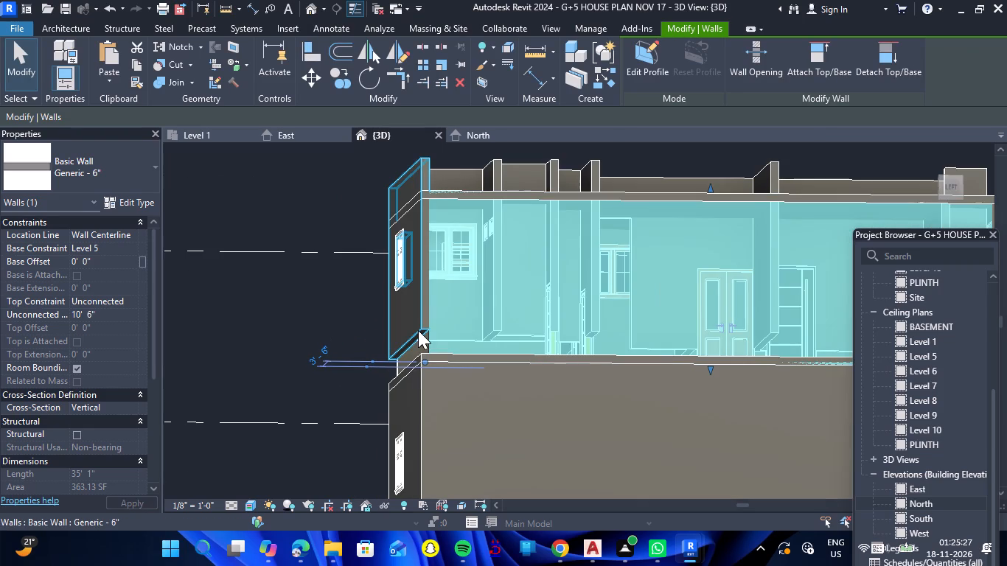
{"action": "left_click", "coordinate": [114, 263]}
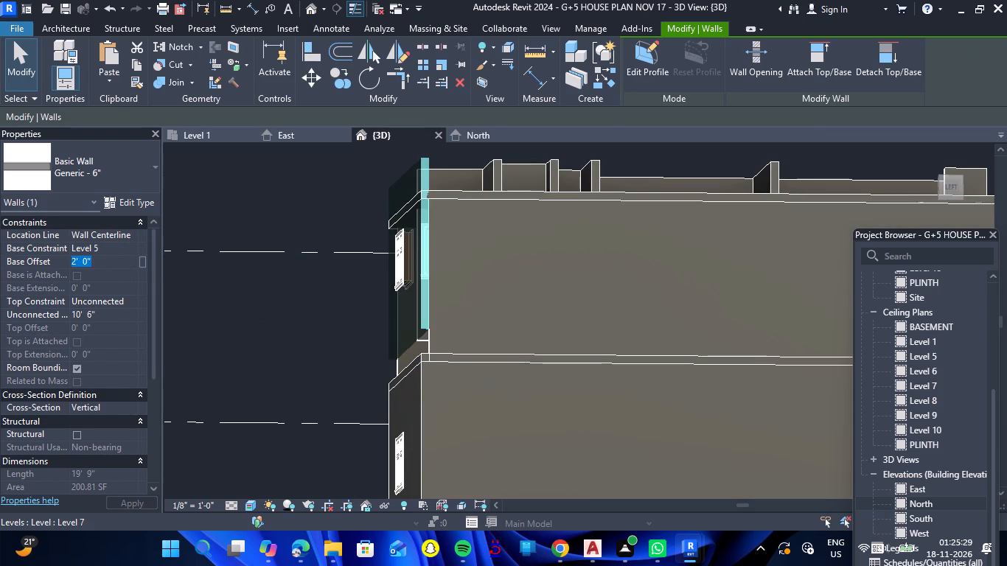
{"action": "key", "text": "0"}
{"action": "key", "text": "Return"}
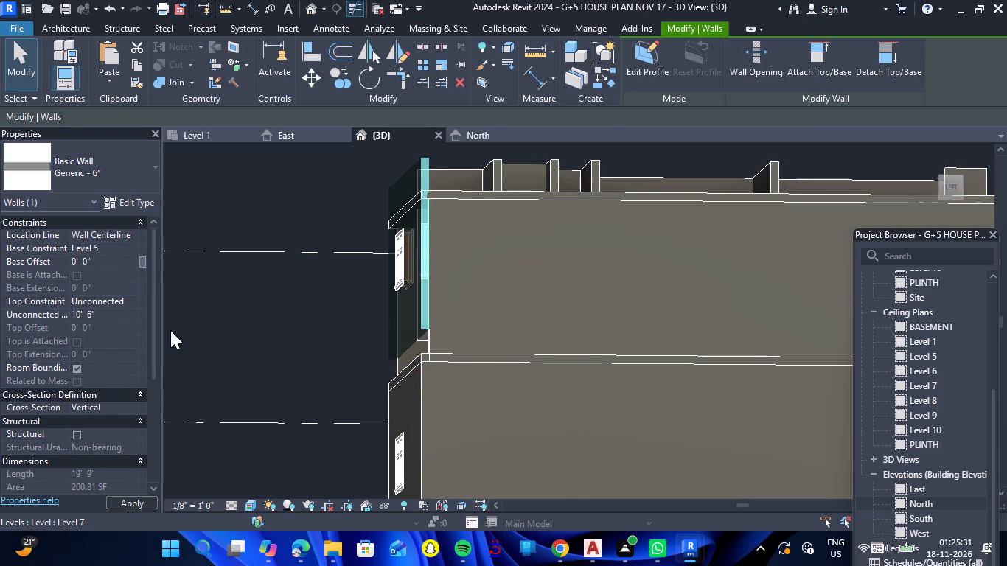
{"action": "left_click", "coordinate": [268, 331]}
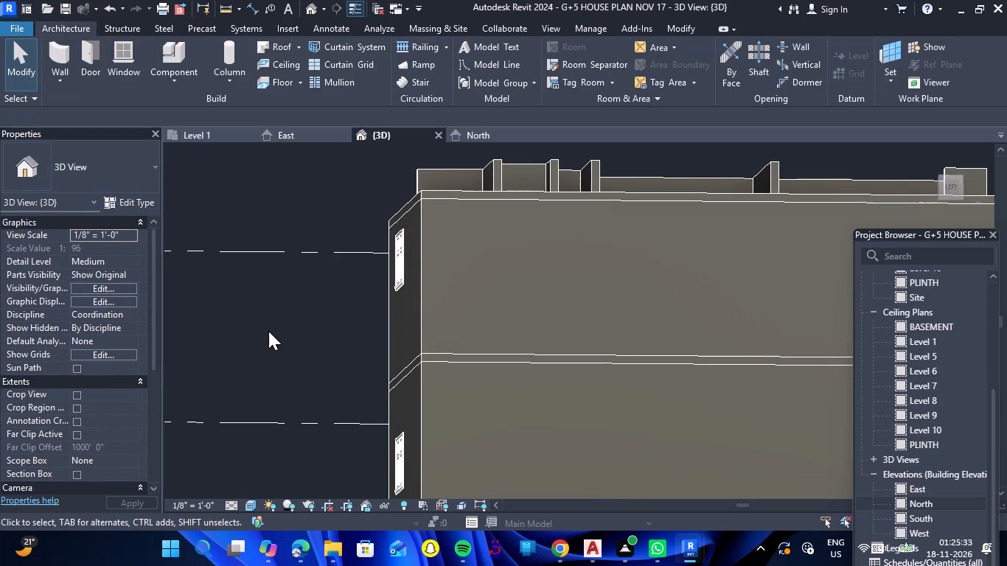
Set the base offset of all the interior partition walls projecting above the top slab on the Level 5 storey to 0, unjoining the conflicting elements.
{"action": "left_click_drag", "start_coordinate": [244, 313], "coordinate": [397, 401], "text": "shift"}
{"action": "right_click_drag", "start_coordinate": [244, 313], "coordinate": [397, 401], "text": "shift"}
{"action": "scroll", "coordinate": [411, 317], "scroll_direction": "down", "scroll_amount": 12}
{"action": "scroll", "coordinate": [656, 286], "scroll_direction": "up", "scroll_amount": 2}
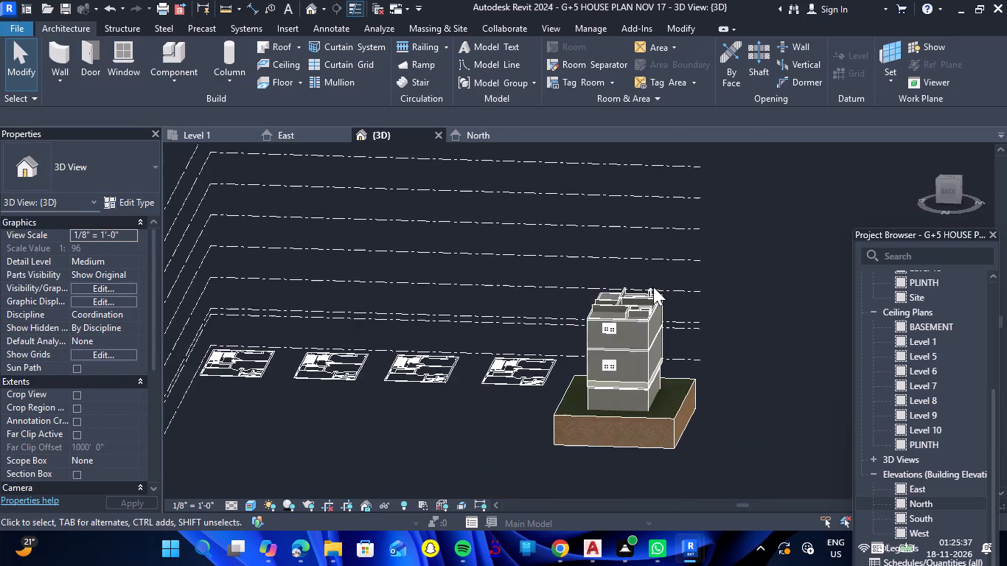
{"action": "scroll", "coordinate": [653, 287], "scroll_direction": "up", "scroll_amount": 3}
{"action": "left_click_drag", "start_coordinate": [445, 364], "coordinate": [562, 411], "text": "shift"}
{"action": "right_click_drag", "start_coordinate": [445, 364], "coordinate": [562, 411], "text": "shift"}
{"action": "scroll", "coordinate": [568, 404], "scroll_direction": "down", "scroll_amount": 5}
{"action": "scroll", "coordinate": [487, 310], "scroll_direction": "up", "scroll_amount": 6}
{"action": "scroll", "coordinate": [464, 240], "scroll_direction": "up", "scroll_amount": 5}
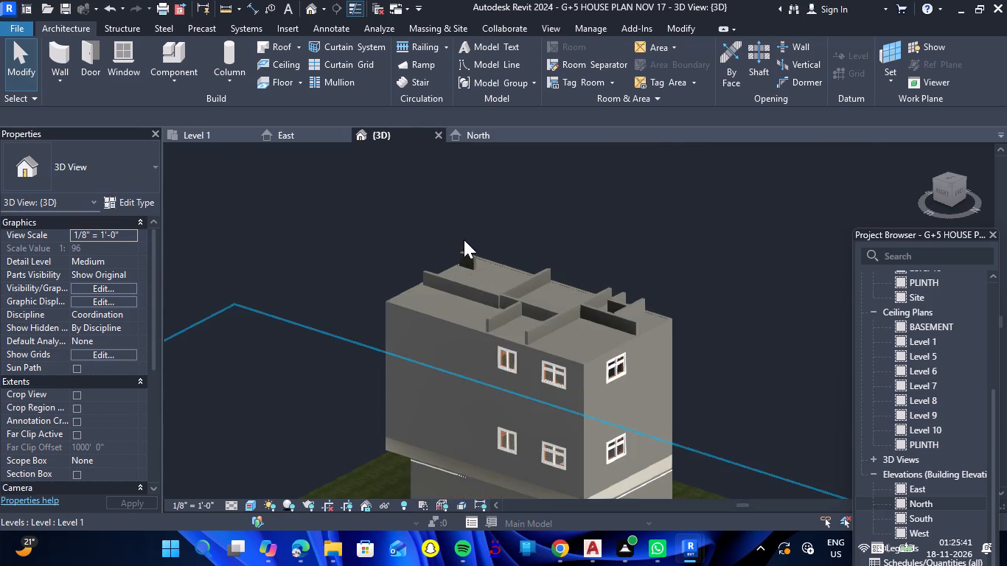
{"action": "scroll", "coordinate": [464, 240], "scroll_direction": "up", "scroll_amount": 1}
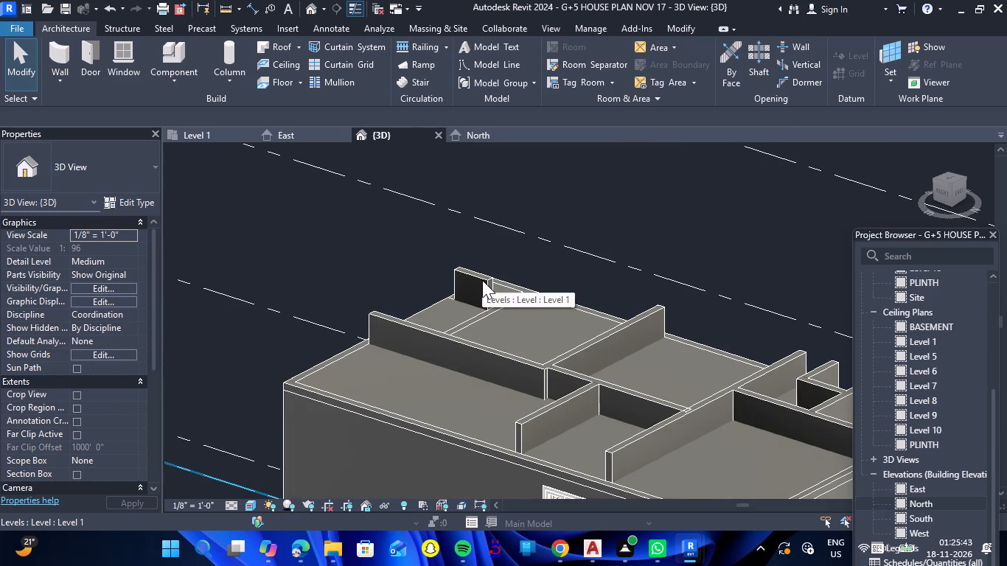
{"action": "key", "text": "grave"}
{"action": "key", "text": "Escape"}
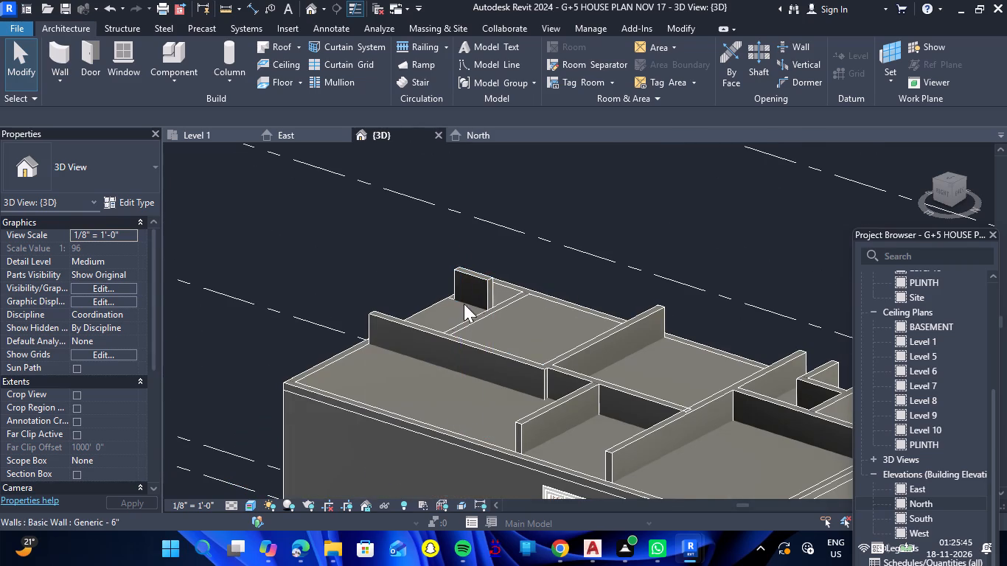
{"action": "left_click", "coordinate": [482, 282], "text": "ctrl"}
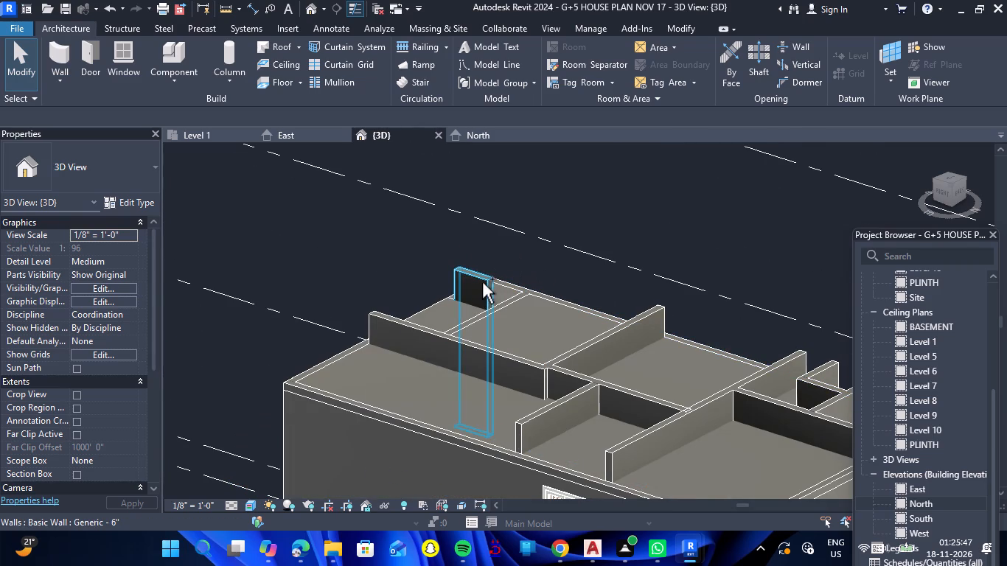
{"action": "left_click", "coordinate": [487, 351], "text": "ctrl"}
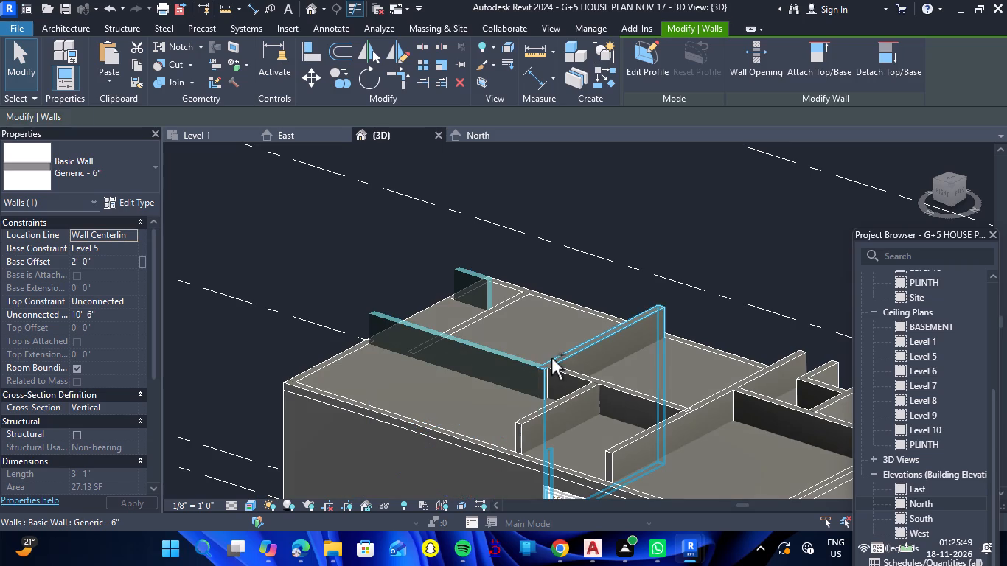
{"action": "left_click", "coordinate": [558, 361], "text": "ctrl"}
{"action": "left_click", "coordinate": [595, 387], "text": "ctrl"}
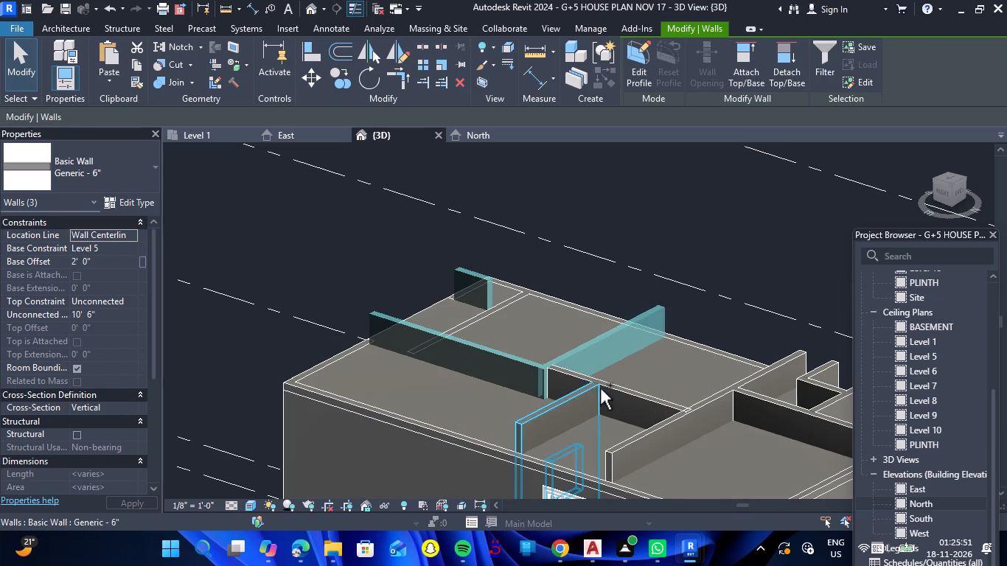
{"action": "left_click", "coordinate": [615, 392], "text": "ctrl"}
{"action": "left_click", "coordinate": [569, 377], "text": "ctrl"}
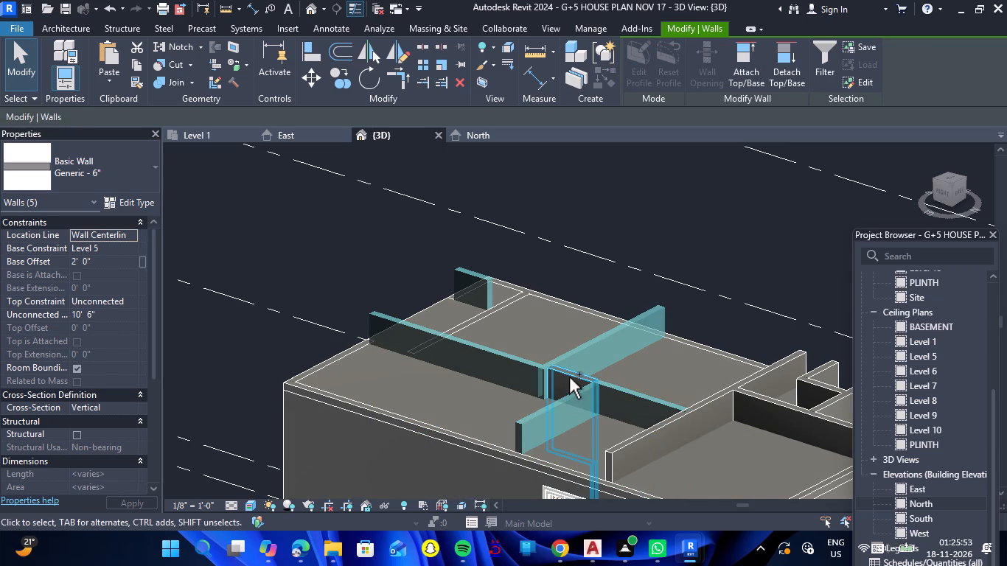
{"action": "left_click", "coordinate": [670, 416], "text": "ctrl"}
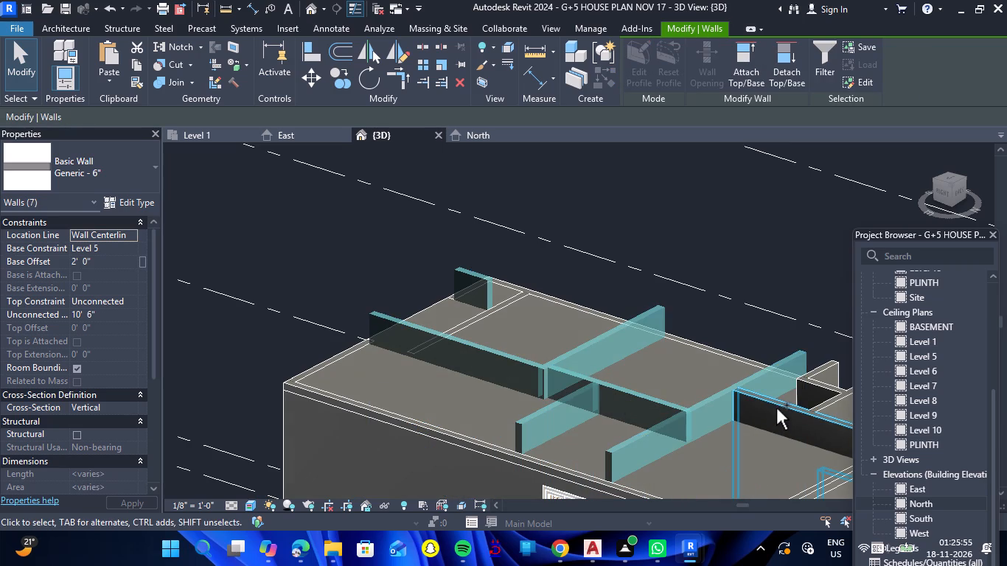
{"action": "left_click", "coordinate": [777, 407], "text": "ctrl"}
{"action": "scroll", "coordinate": [650, 412], "scroll_direction": "down", "scroll_amount": 4}
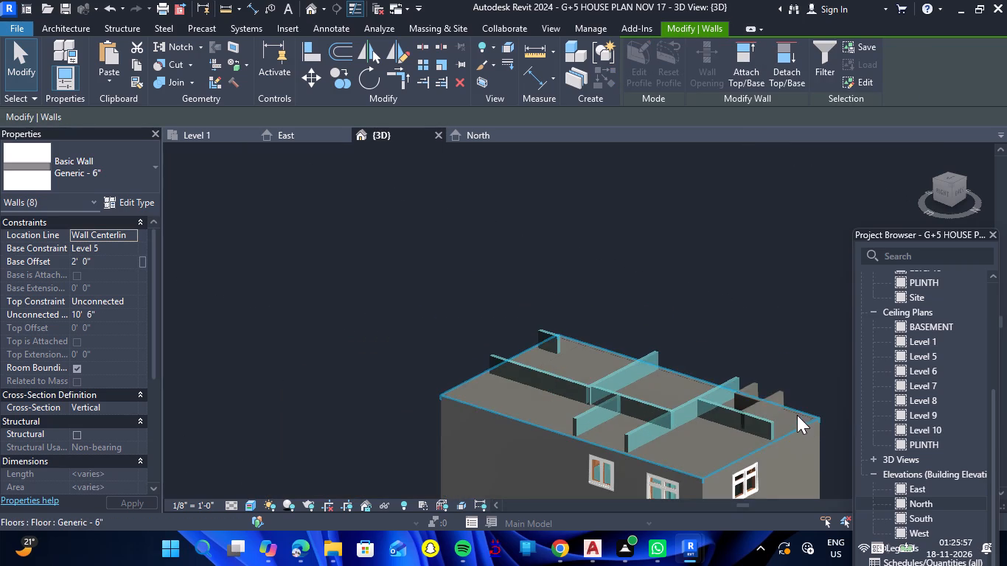
{"action": "scroll", "coordinate": [796, 413], "scroll_direction": "up", "scroll_amount": 5}
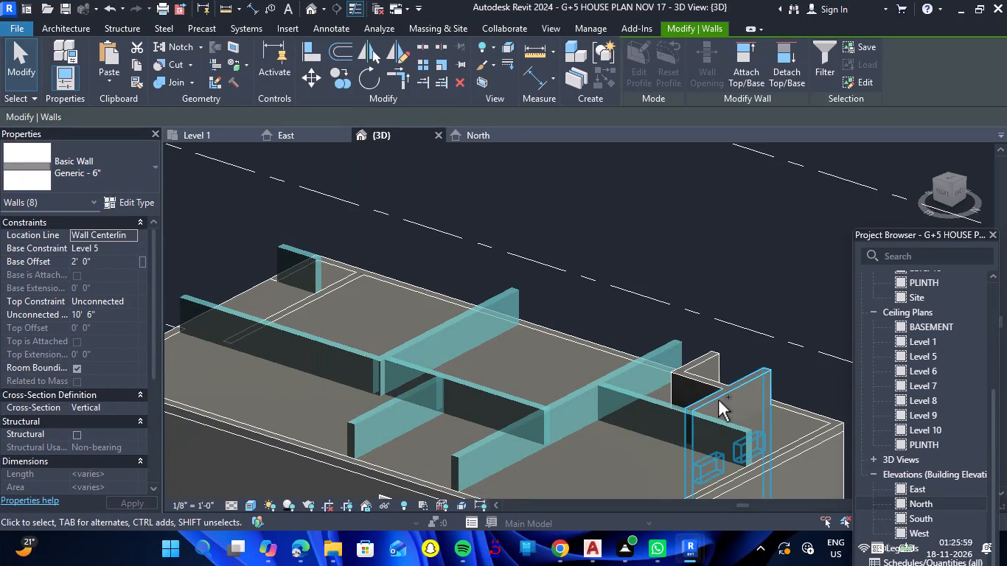
{"action": "left_click", "coordinate": [718, 400], "text": "ctrl"}
{"action": "left_click", "coordinate": [694, 377], "text": "ctrl"}
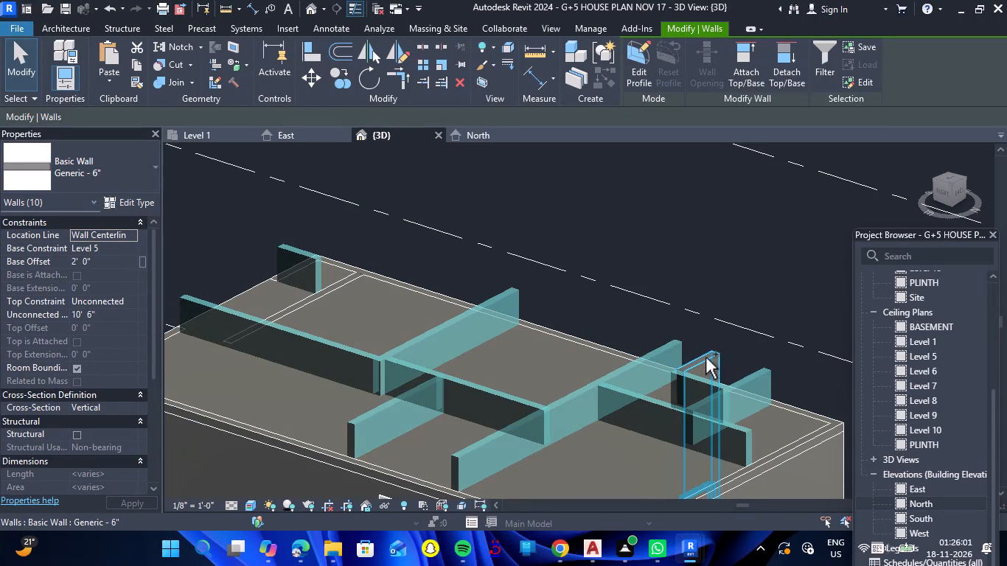
{"action": "left_click", "coordinate": [705, 357], "text": "ctrl"}
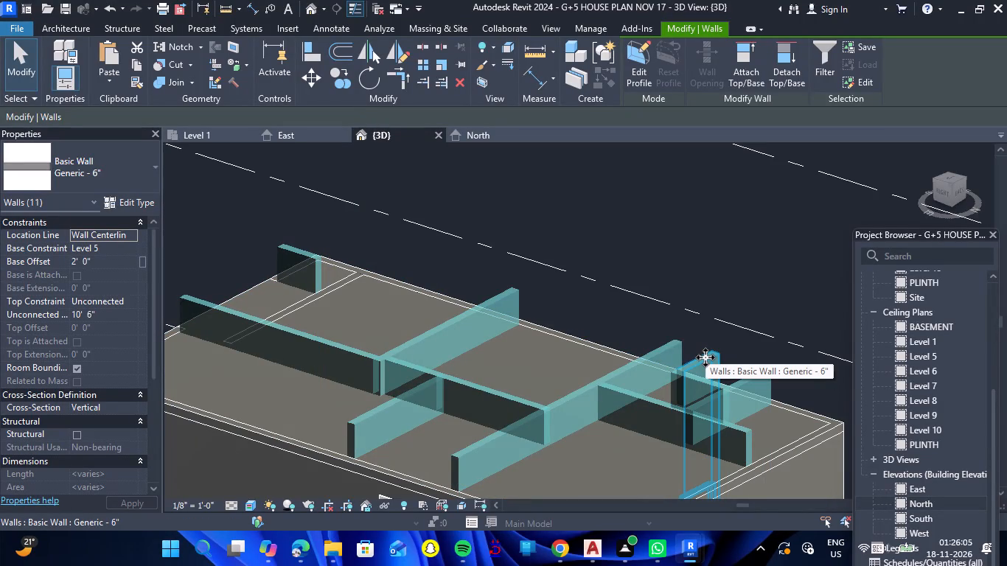
{"action": "left_click", "coordinate": [130, 260]}
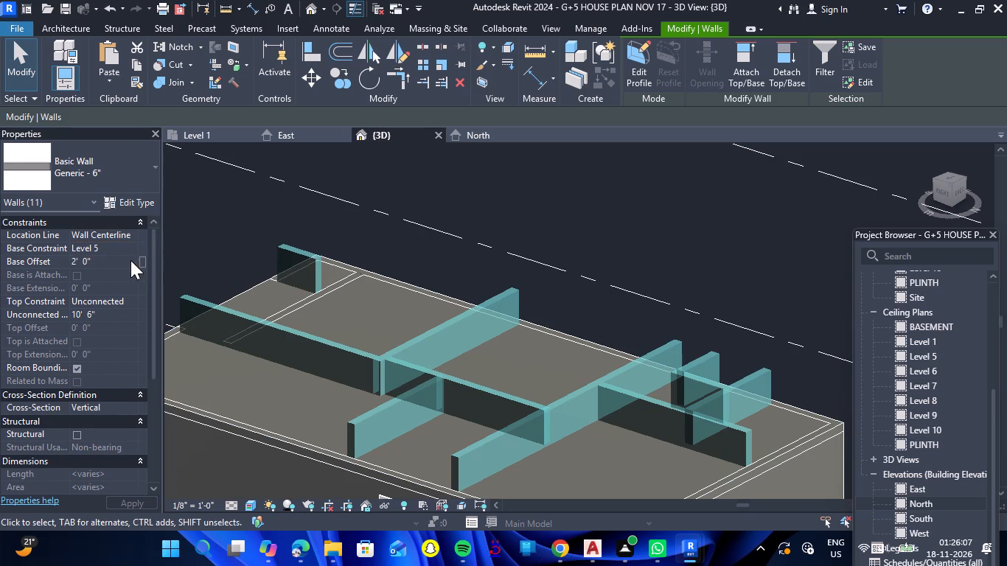
{"action": "key", "text": "0"}
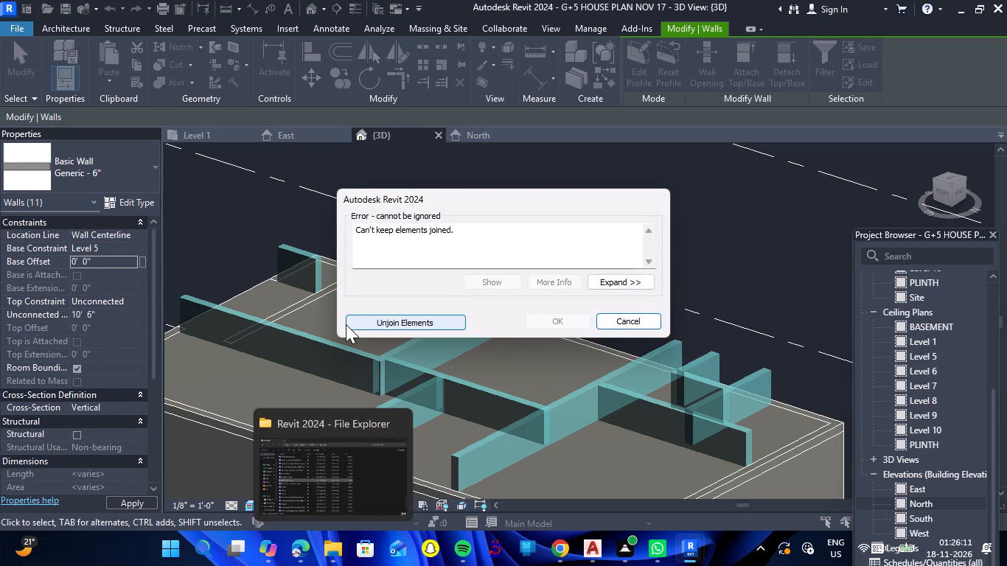
{"action": "left_click", "coordinate": [407, 324]}
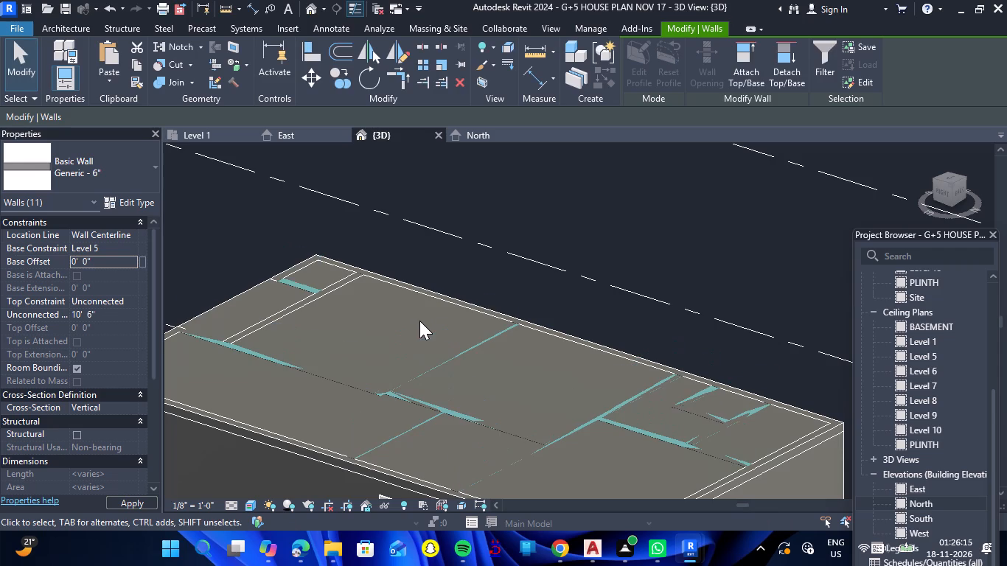
{"action": "scroll", "coordinate": [467, 307], "scroll_direction": "down", "scroll_amount": 4}
{"action": "left_click", "coordinate": [562, 256]}
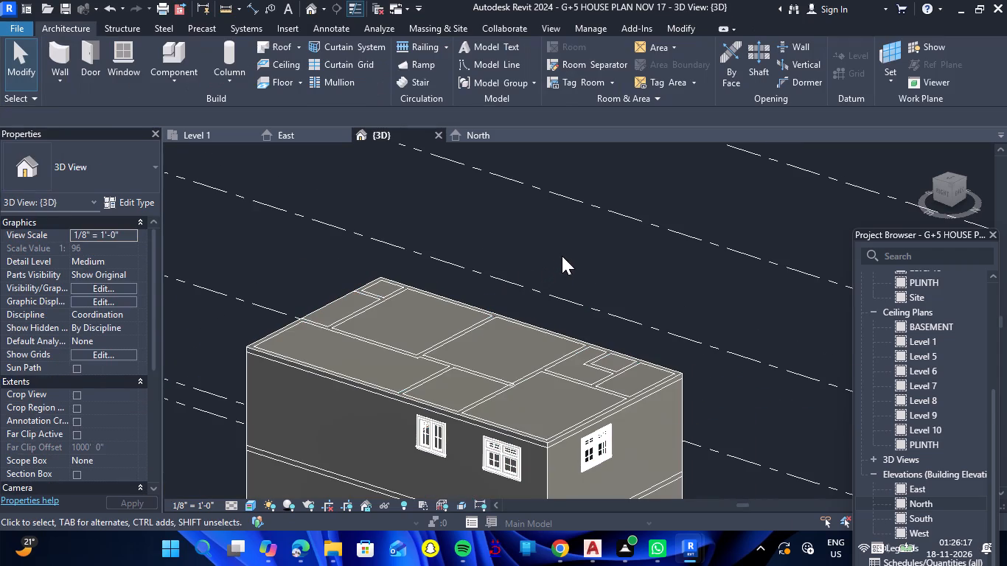
Copy the Level 5 storey's walls, doors, windows and wall opening and paste them aligned to Levels 6 through 9, unjoining the conflicting elements.
{"action": "scroll", "coordinate": [562, 256], "scroll_direction": "down", "scroll_amount": 4}
{"action": "scroll", "coordinate": [497, 268], "scroll_direction": "down", "scroll_amount": 3}
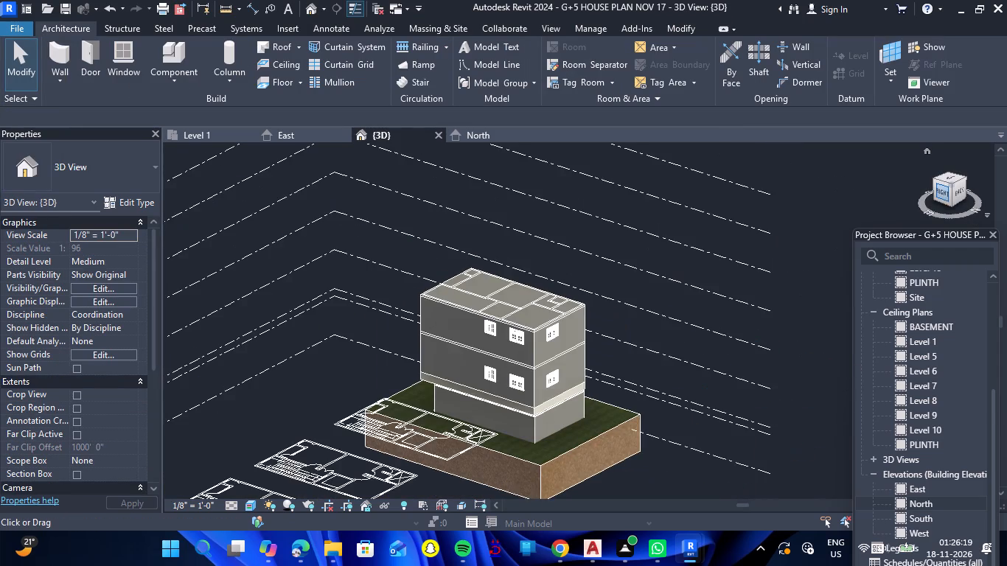
{"action": "left_click", "coordinate": [937, 194]}
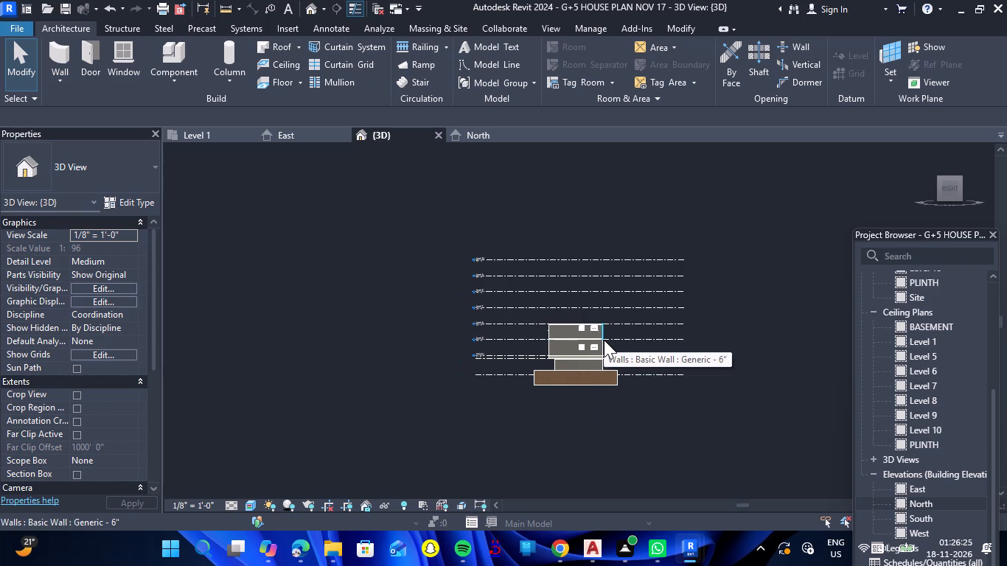
{"action": "scroll", "coordinate": [576, 346], "scroll_direction": "up", "scroll_amount": 5}
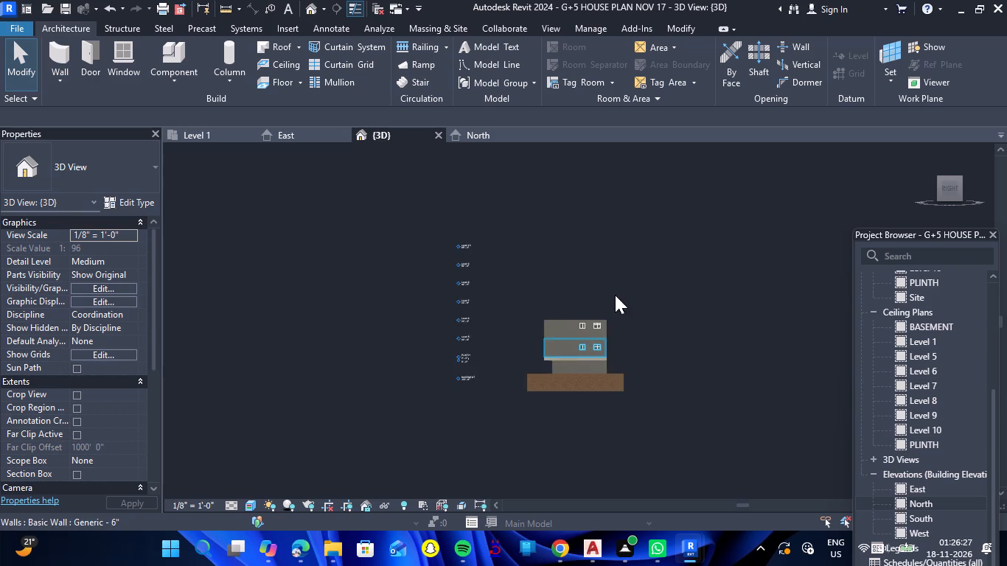
{"action": "scroll", "coordinate": [606, 304], "scroll_direction": "up", "scroll_amount": 5}
{"action": "scroll", "coordinate": [652, 346], "scroll_direction": "up", "scroll_amount": 3}
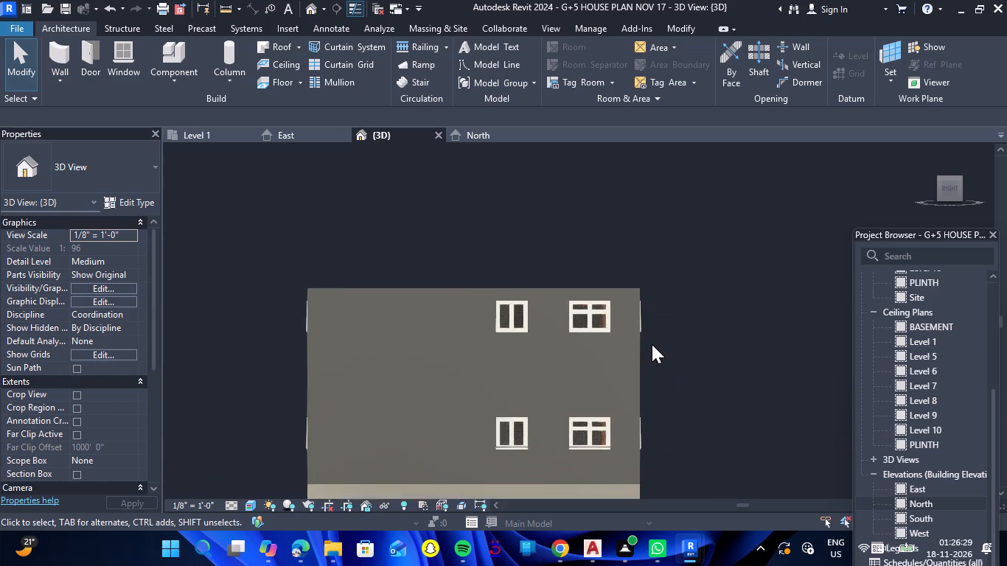
{"action": "scroll", "coordinate": [652, 344], "scroll_direction": "up", "scroll_amount": 1}
{"action": "left_click_drag", "start_coordinate": [652, 344], "coordinate": [184, 338]}
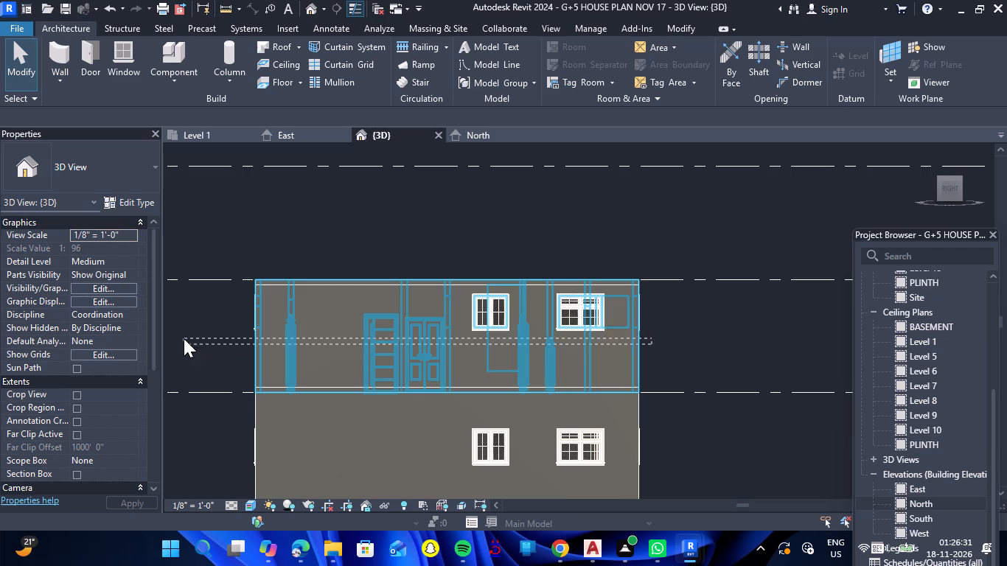
{"action": "left_click_drag", "start_coordinate": [184, 338], "coordinate": [247, 287]}
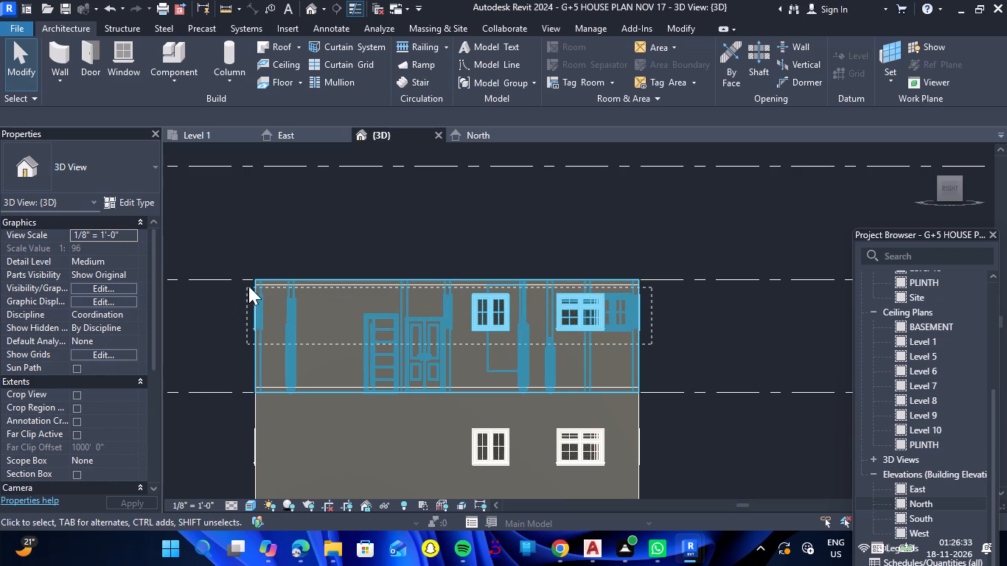
{"action": "scroll", "coordinate": [314, 325], "scroll_direction": "up", "scroll_amount": 3}
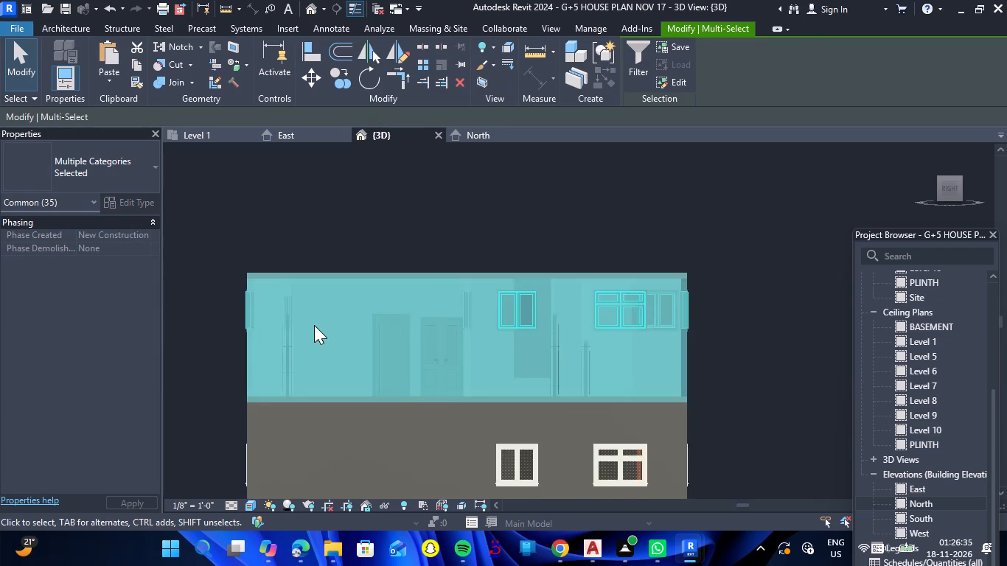
{"action": "scroll", "coordinate": [320, 317], "scroll_direction": "down", "scroll_amount": 3}
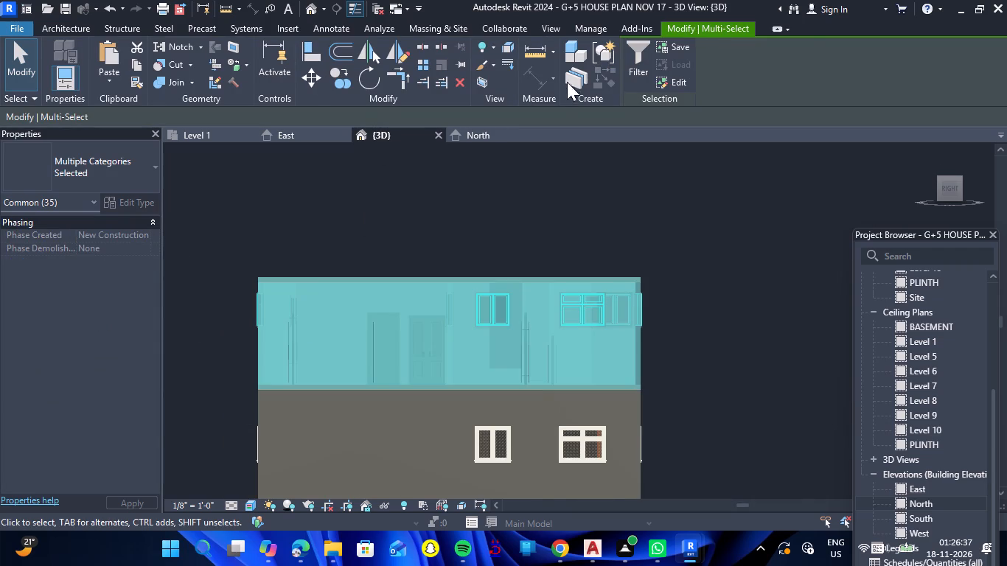
{"action": "left_click", "coordinate": [637, 71]}
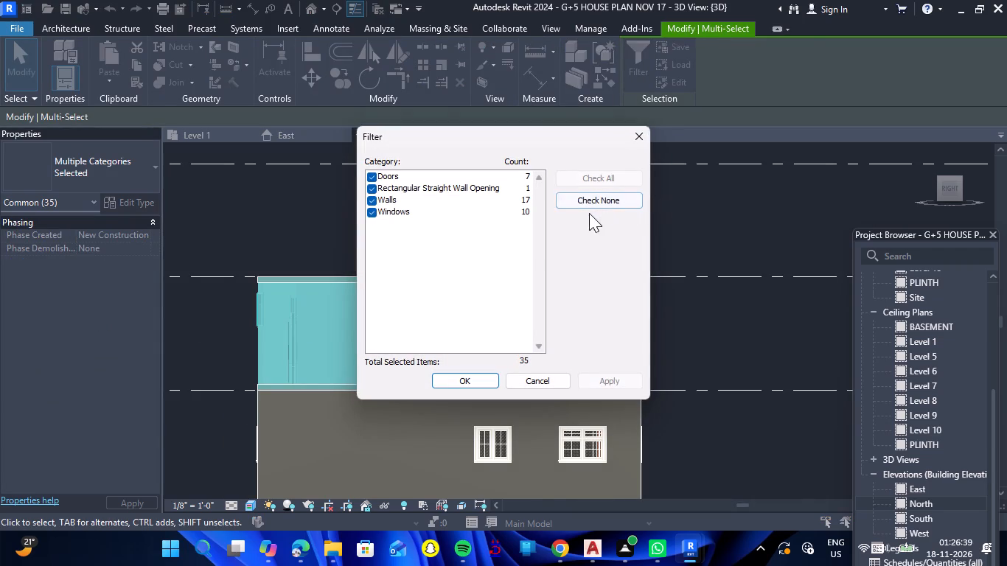
{"action": "left_click", "coordinate": [464, 382]}
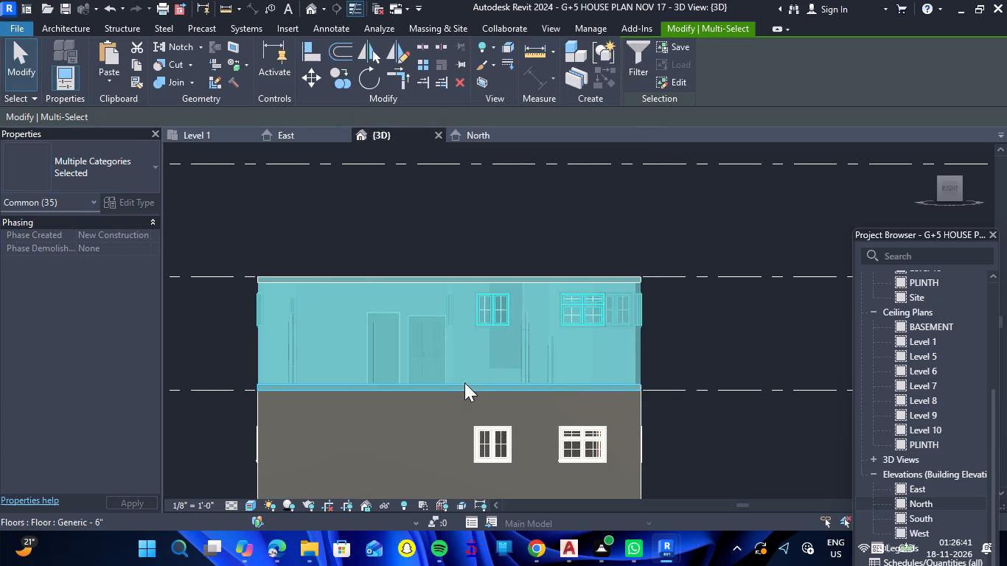
{"action": "left_click", "coordinate": [134, 62]}
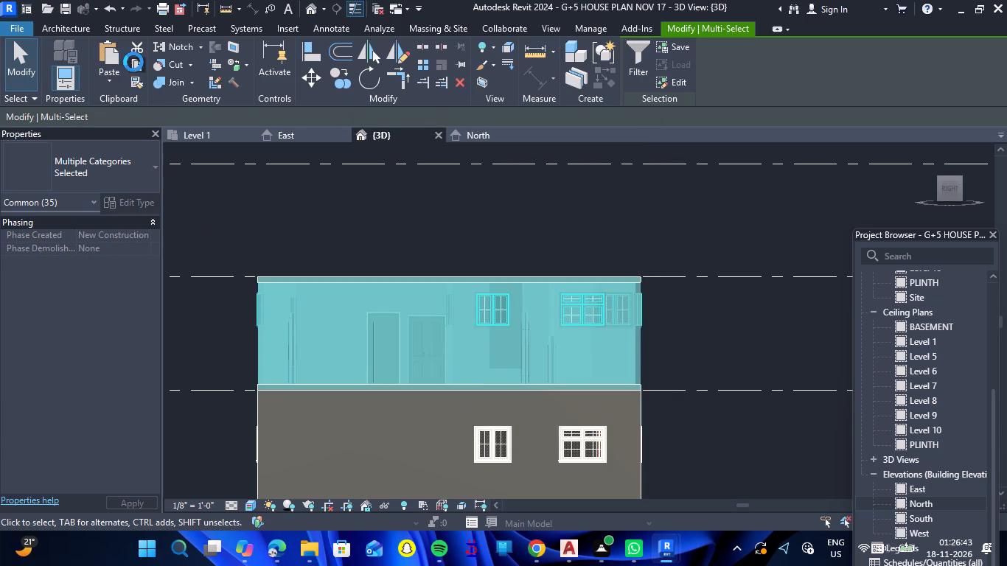
{"action": "left_click", "coordinate": [116, 79]}
{"action": "left_click", "coordinate": [127, 132]}
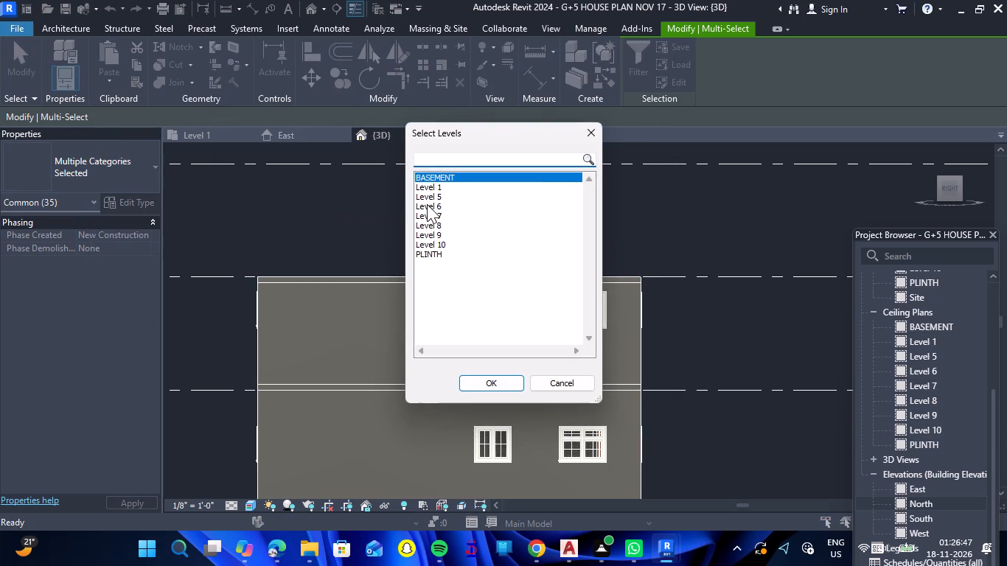
{"action": "left_click", "coordinate": [427, 204]}
{"action": "key", "text": "shift+Down"}
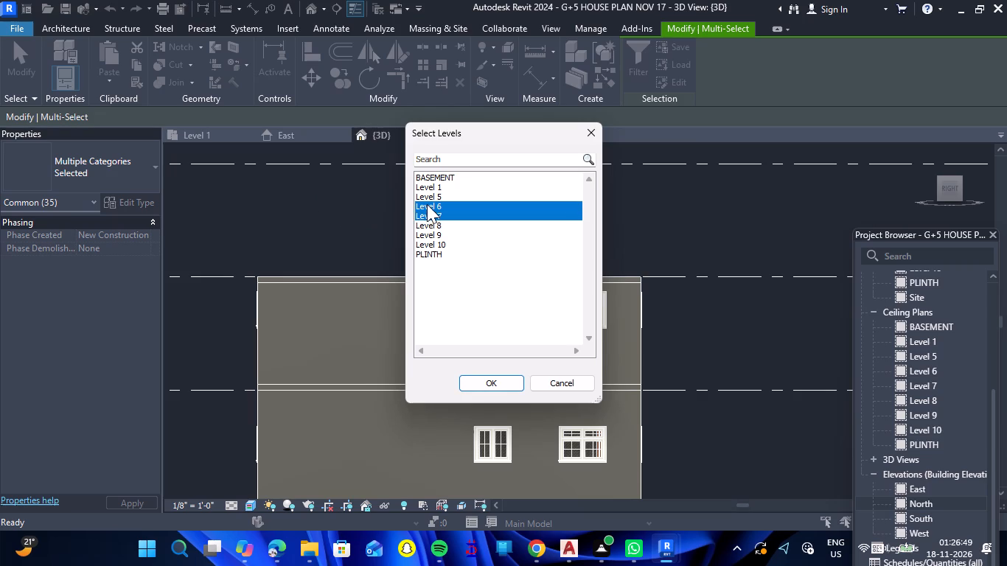
{"action": "key", "text": "shift+Down"}
{"action": "key", "text": "shift+Down"}
{"action": "left_click", "coordinate": [495, 388]}
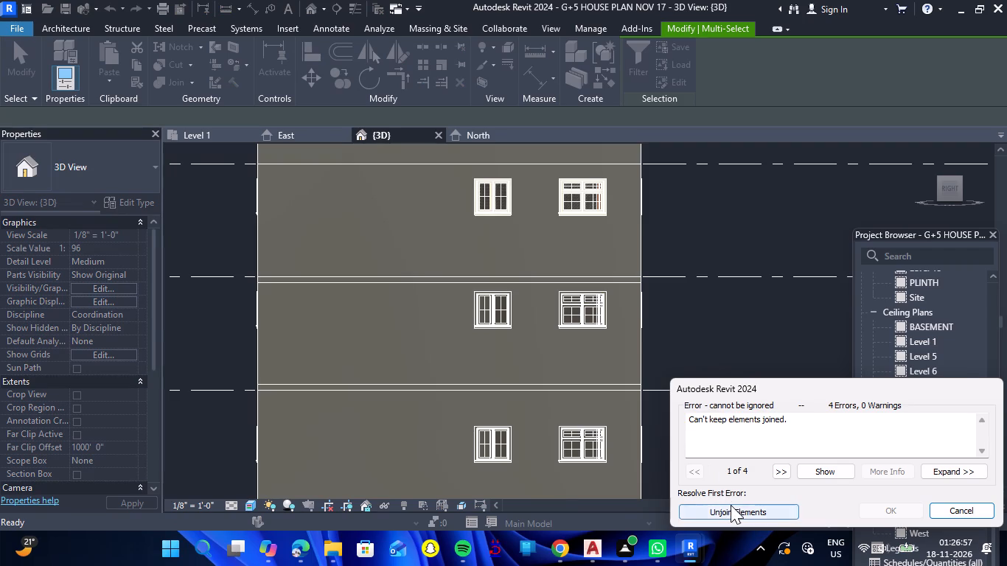
{"action": "left_click", "coordinate": [731, 505]}
Examine the stacked storeys and their floor lines against the level lines up to Level 10 from the side.
{"action": "scroll", "coordinate": [724, 349], "scroll_direction": "down", "scroll_amount": 11}
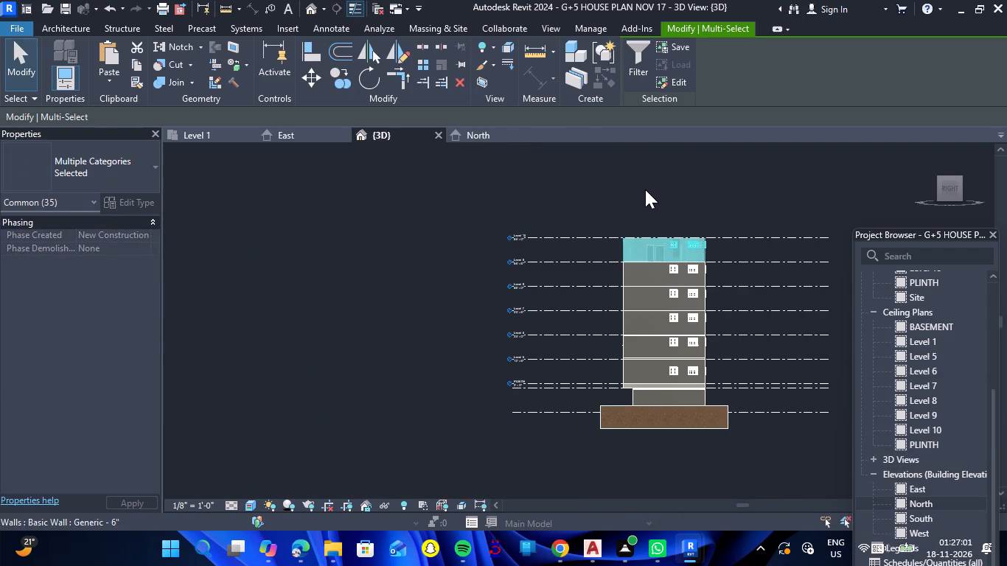
{"action": "left_click", "coordinate": [645, 189]}
{"action": "scroll", "coordinate": [696, 254], "scroll_direction": "up", "scroll_amount": 3}
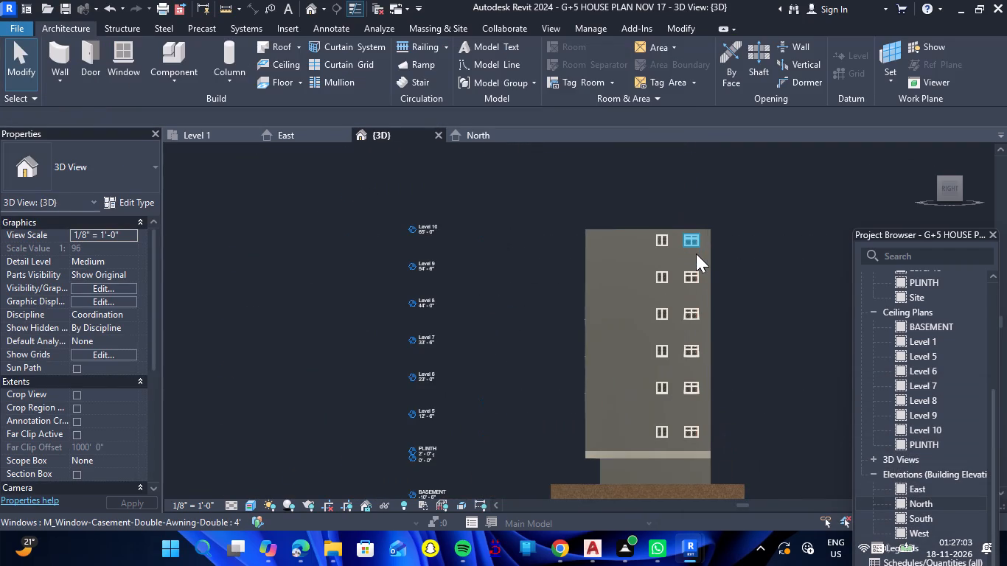
{"action": "key", "text": "Escape"}
{"action": "scroll", "coordinate": [688, 222], "scroll_direction": "down", "scroll_amount": 4}
{"action": "scroll", "coordinate": [728, 257], "scroll_direction": "up", "scroll_amount": 5}
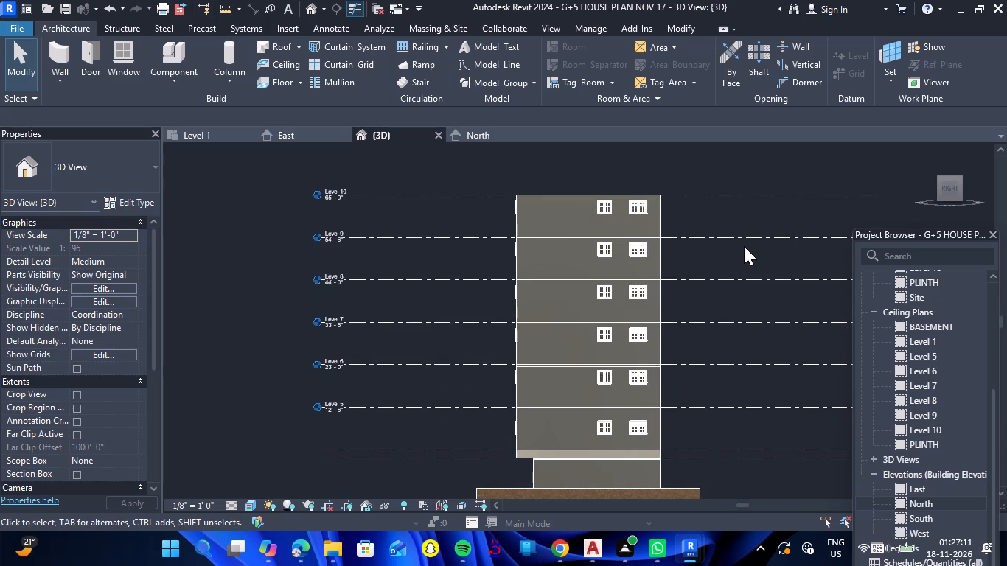
{"action": "scroll", "coordinate": [475, 251], "scroll_direction": "down", "scroll_amount": 2}
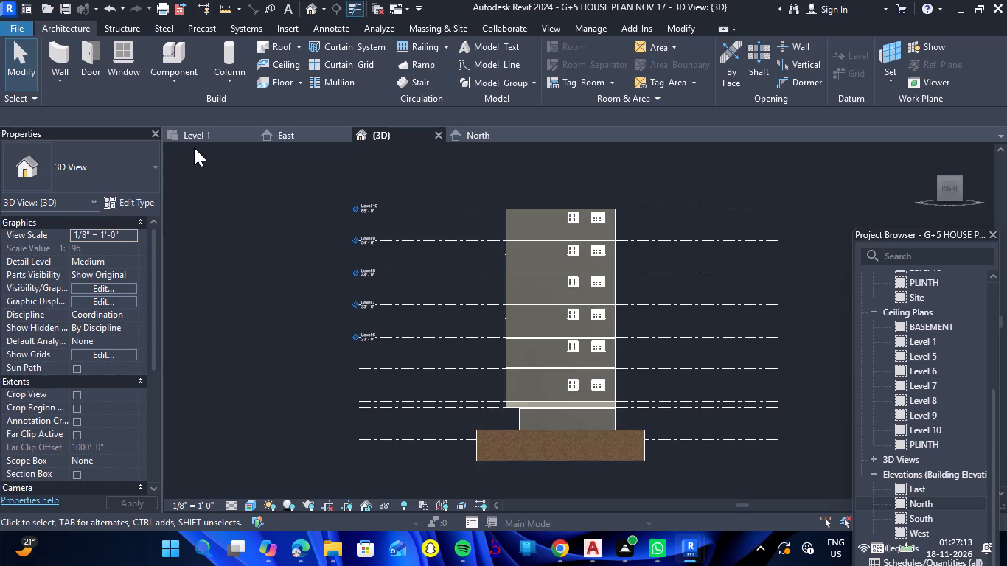
Examine the front facade, checking the balcony railing and balcony door positions against the level lines up to Level 10.
{"action": "left_click_drag", "start_coordinate": [253, 273], "coordinate": [386, 345], "text": "shift"}
{"action": "right_click_drag", "start_coordinate": [253, 273], "coordinate": [386, 345], "text": "shift"}
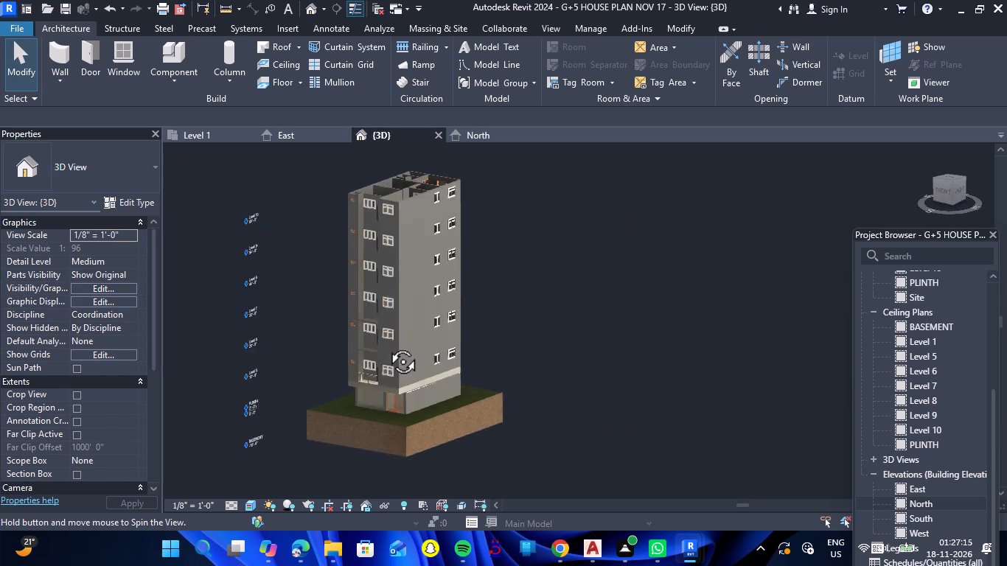
{"action": "left_click_drag", "start_coordinate": [386, 345], "coordinate": [455, 335], "text": "shift"}
{"action": "right_click_drag", "start_coordinate": [386, 345], "coordinate": [455, 335], "text": "shift"}
{"action": "scroll", "coordinate": [399, 426], "scroll_direction": "up", "scroll_amount": 6}
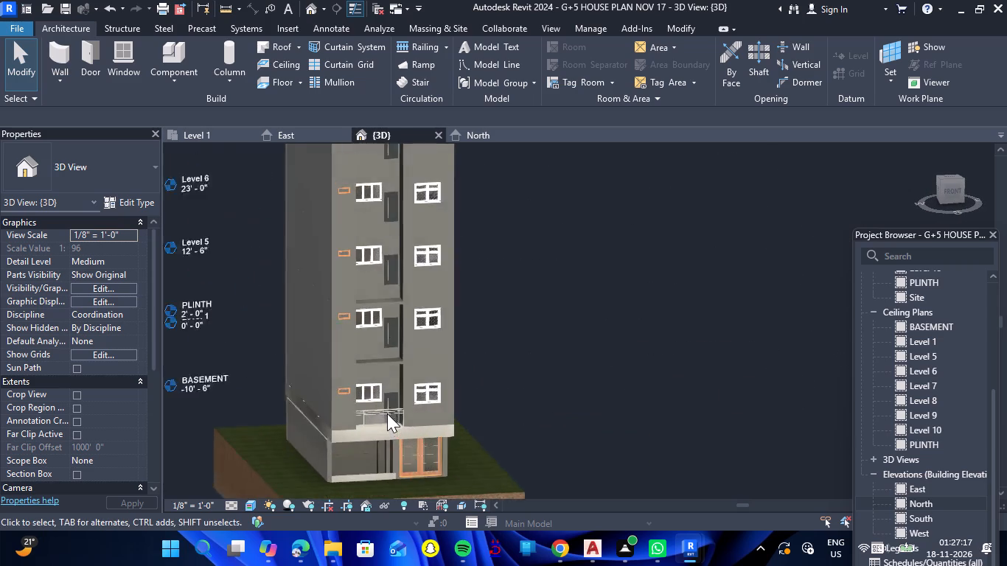
{"action": "scroll", "coordinate": [391, 410], "scroll_direction": "up", "scroll_amount": 4}
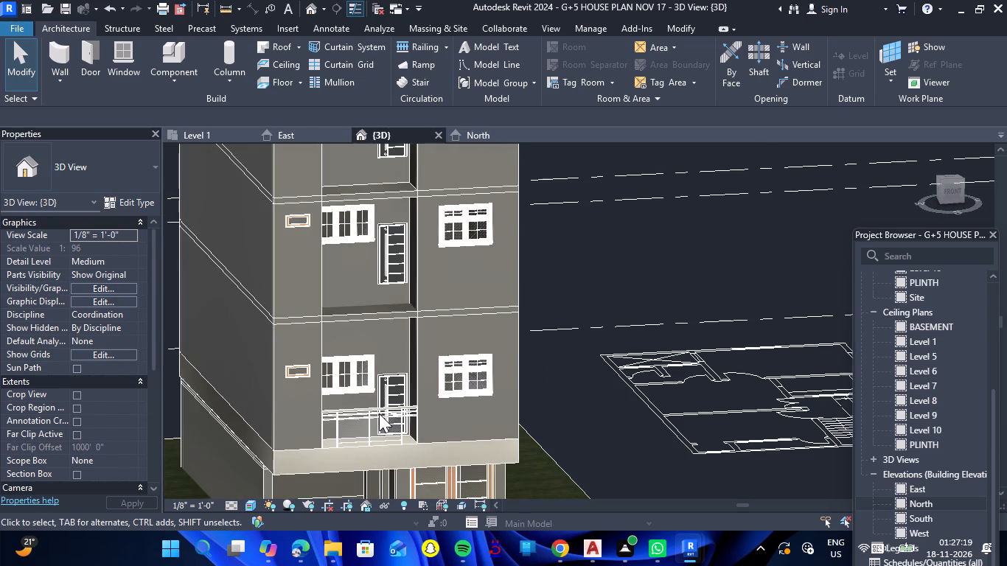
{"action": "left_click", "coordinate": [364, 413]}
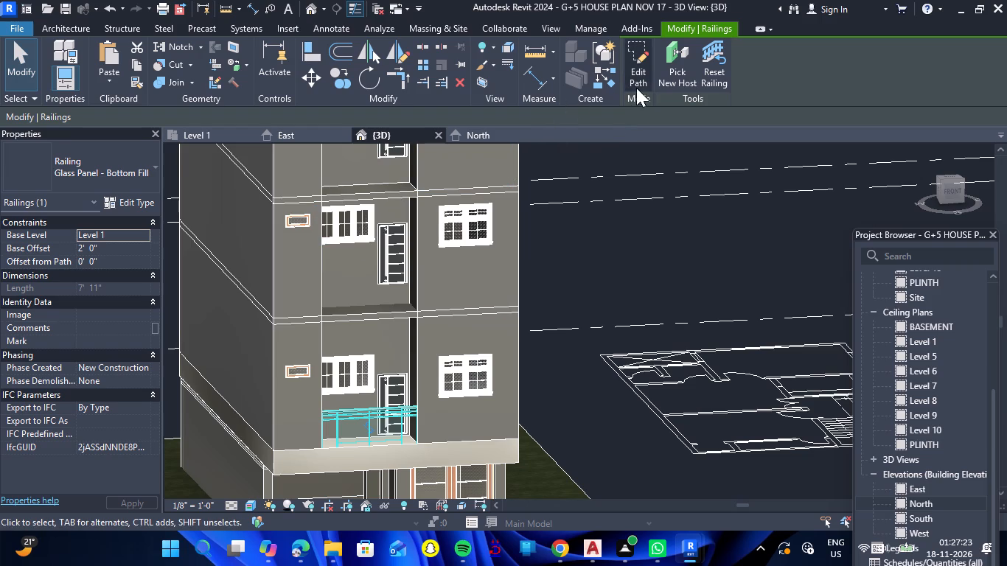
{"action": "scroll", "coordinate": [599, 258], "scroll_direction": "down", "scroll_amount": 2}
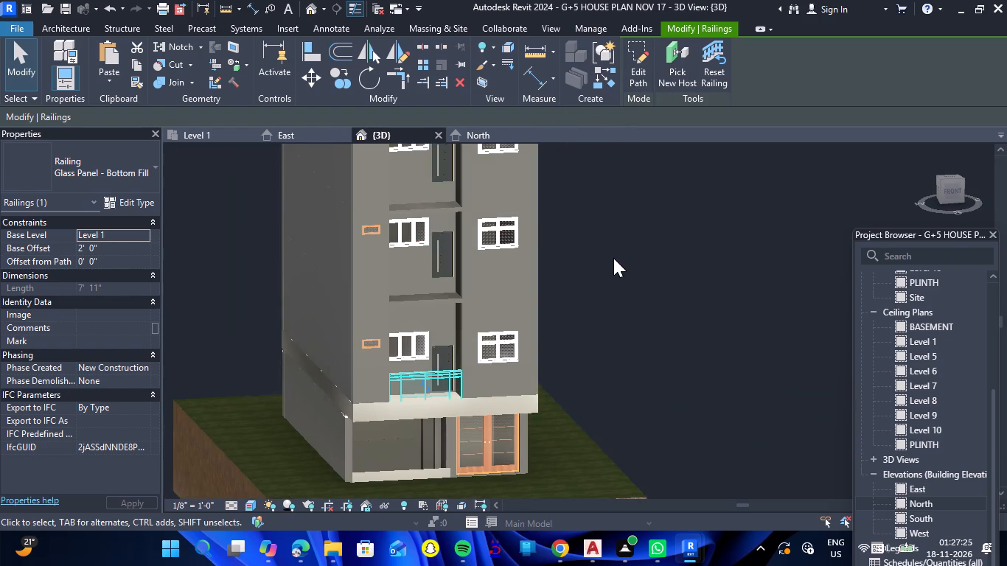
{"action": "left_click_drag", "start_coordinate": [613, 258], "coordinate": [582, 268]}
{"action": "right_click_drag", "start_coordinate": [613, 258], "coordinate": [582, 266], "text": "shift"}
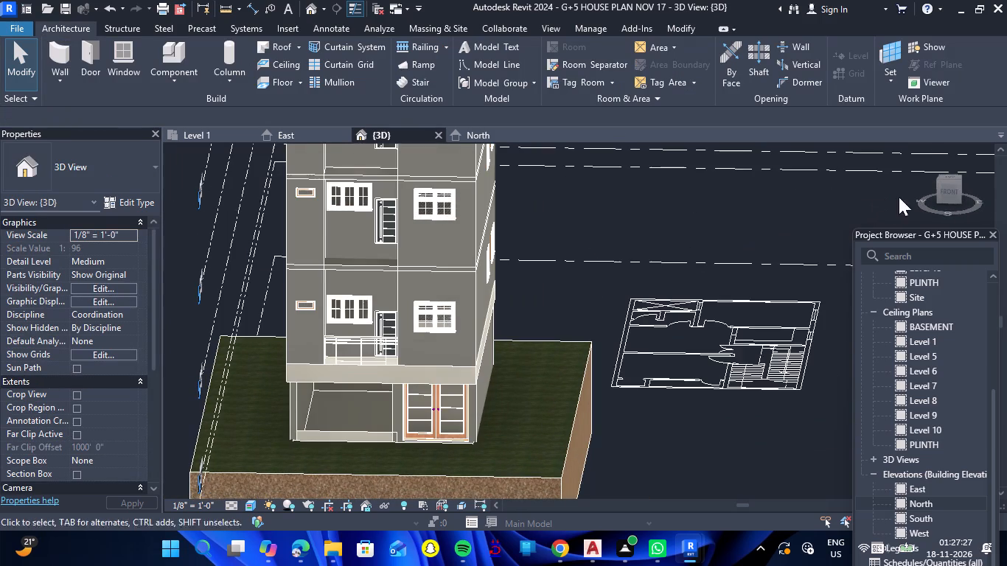
{"action": "left_click", "coordinate": [953, 196]}
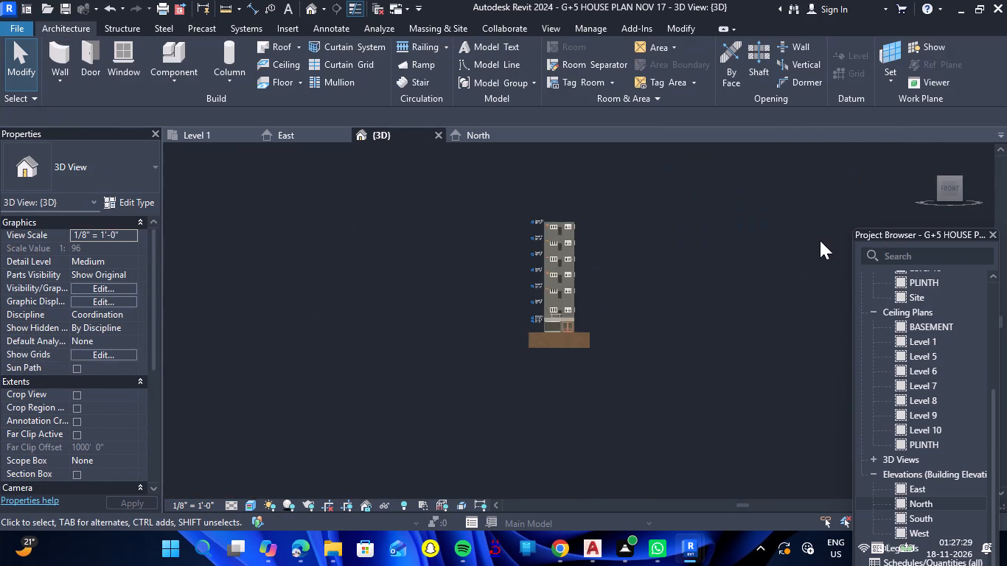
{"action": "scroll", "coordinate": [481, 345], "scroll_direction": "up", "scroll_amount": 10}
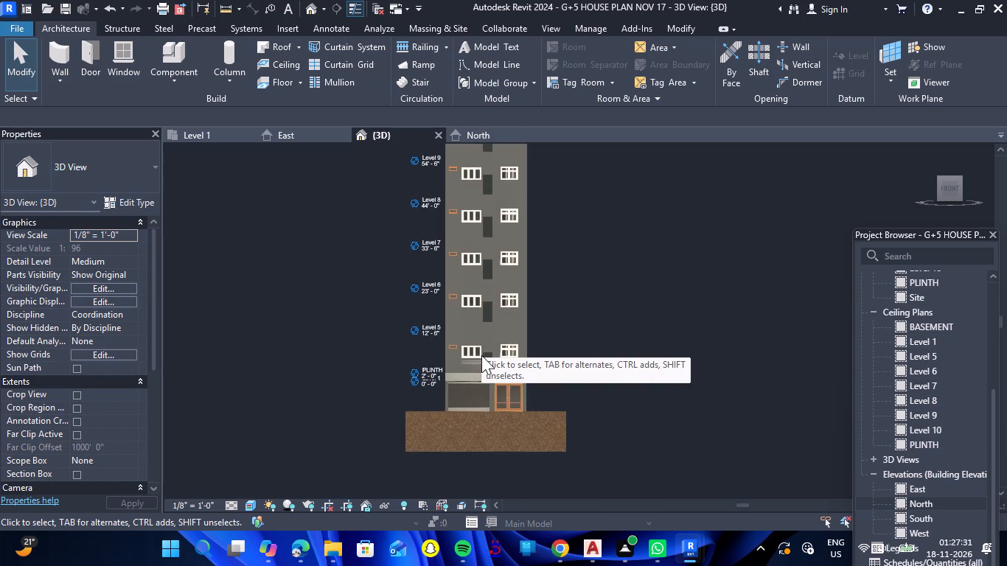
{"action": "scroll", "coordinate": [481, 355], "scroll_direction": "up", "scroll_amount": 6}
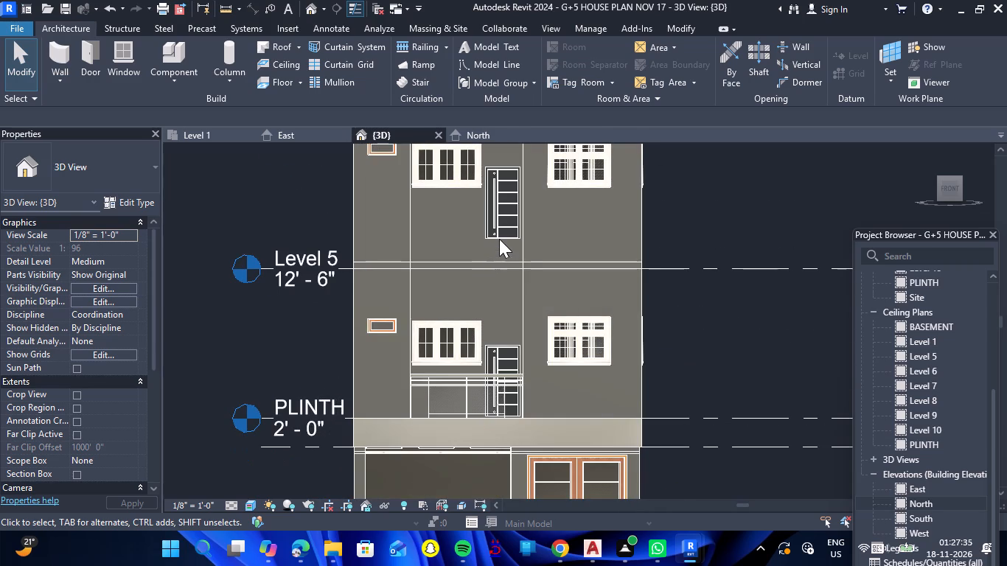
{"action": "scroll", "coordinate": [505, 236], "scroll_direction": "down", "scroll_amount": 10}
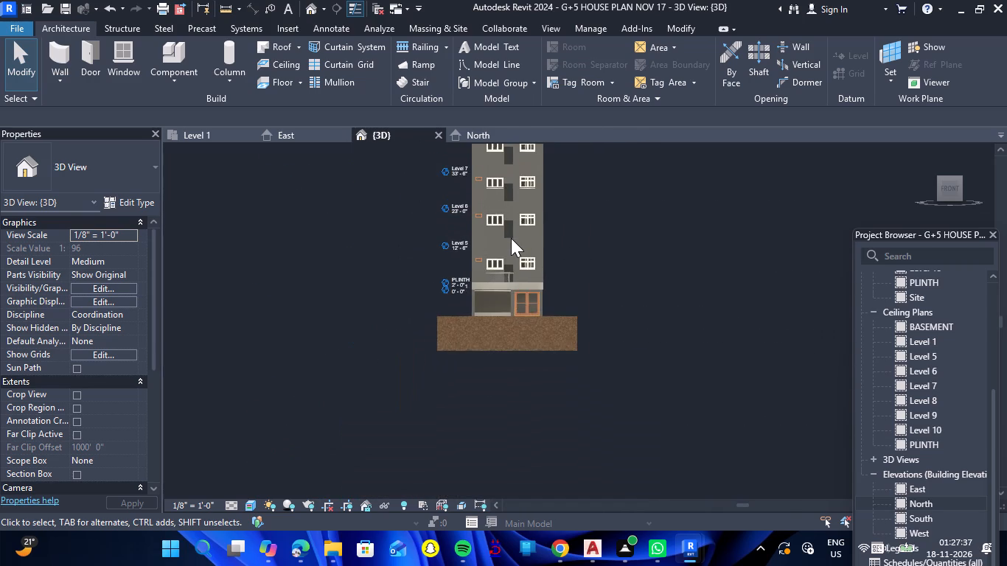
{"action": "scroll", "coordinate": [515, 224], "scroll_direction": "down", "scroll_amount": 3}
{"action": "scroll", "coordinate": [517, 148], "scroll_direction": "up", "scroll_amount": 1}
{"action": "scroll", "coordinate": [517, 148], "scroll_direction": "down", "scroll_amount": 4}
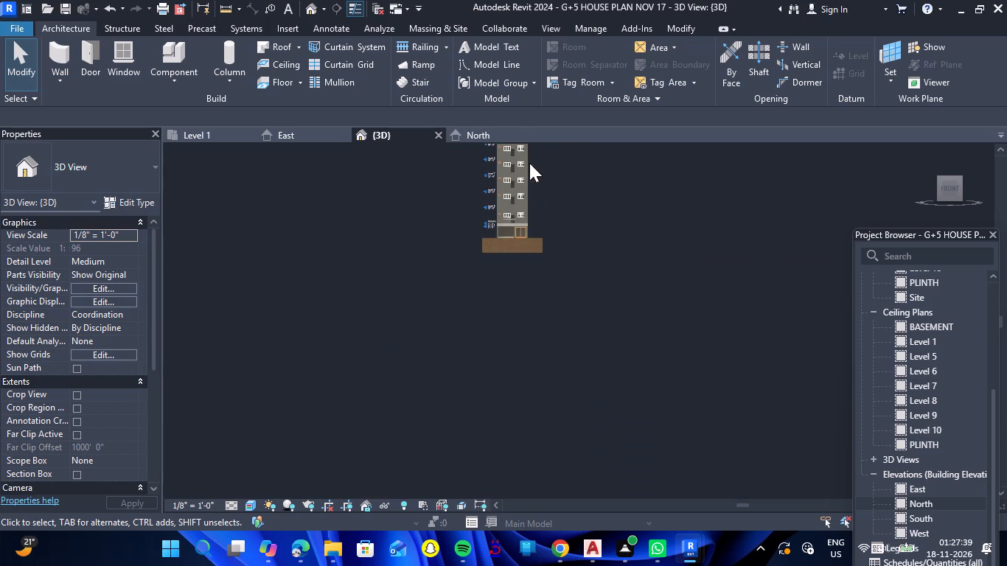
{"action": "scroll", "coordinate": [554, 290], "scroll_direction": "down", "scroll_amount": 2}
{"action": "scroll", "coordinate": [532, 165], "scroll_direction": "up", "scroll_amount": 2}
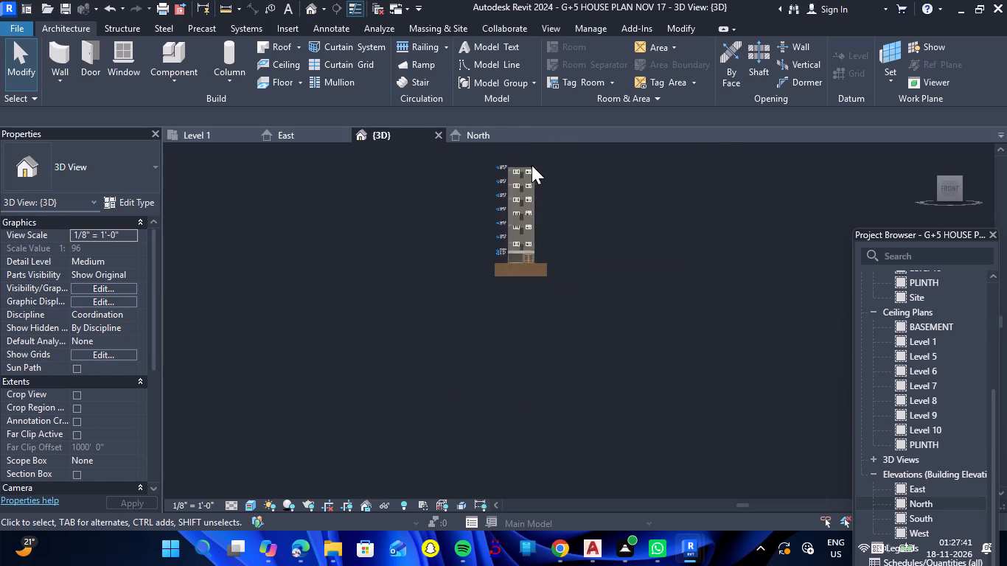
{"action": "scroll", "coordinate": [532, 165], "scroll_direction": "up", "scroll_amount": 9}
{"action": "scroll", "coordinate": [526, 170], "scroll_direction": "down", "scroll_amount": 1}
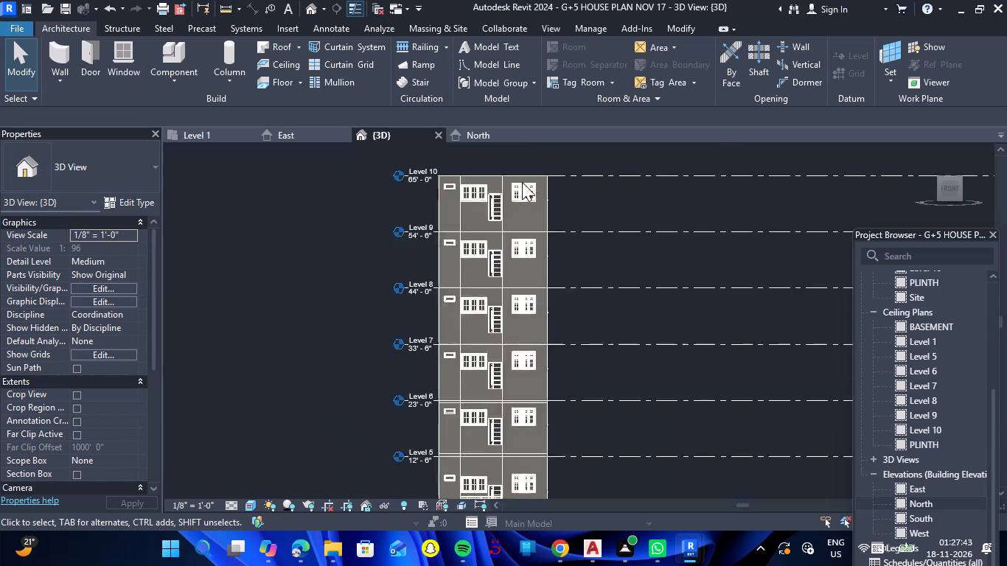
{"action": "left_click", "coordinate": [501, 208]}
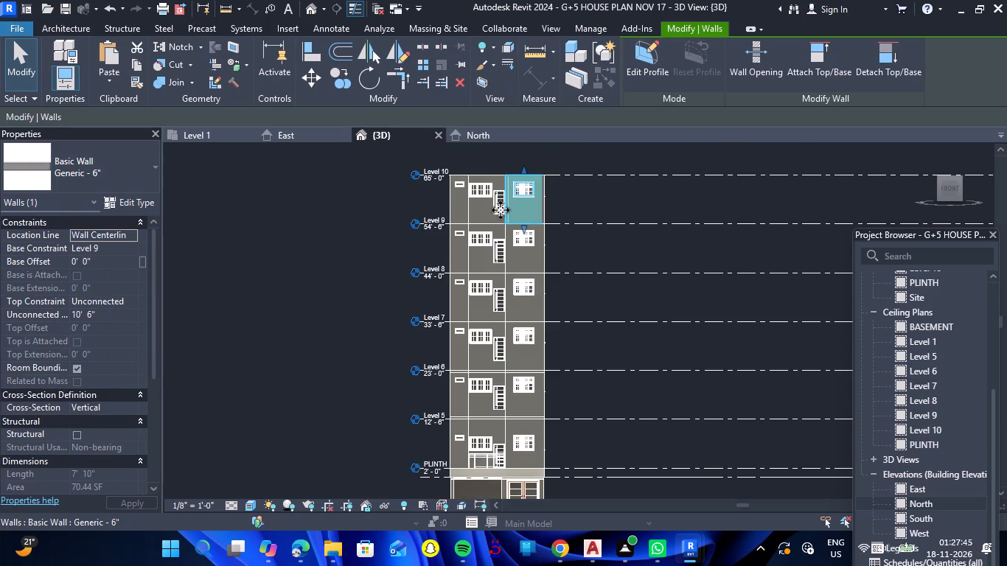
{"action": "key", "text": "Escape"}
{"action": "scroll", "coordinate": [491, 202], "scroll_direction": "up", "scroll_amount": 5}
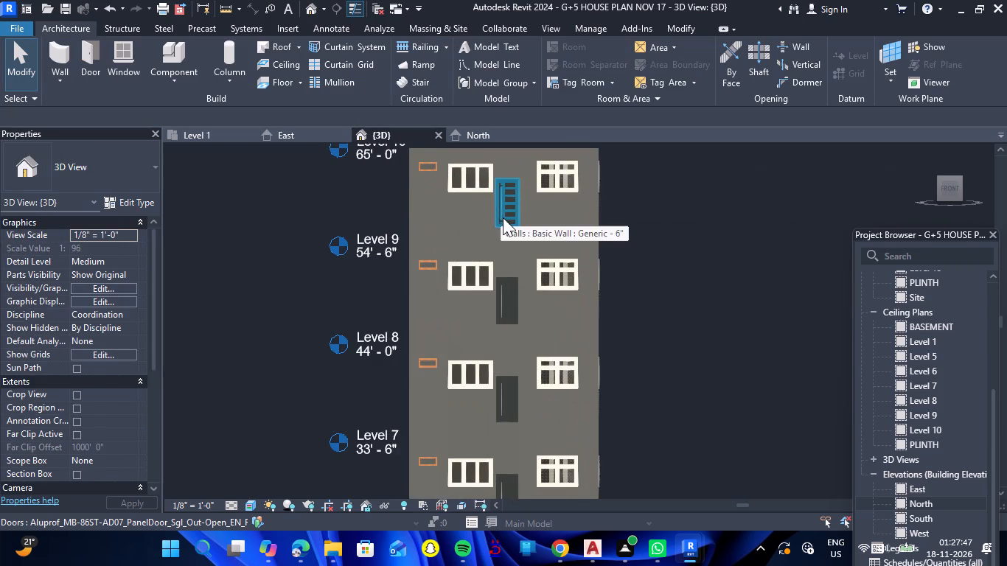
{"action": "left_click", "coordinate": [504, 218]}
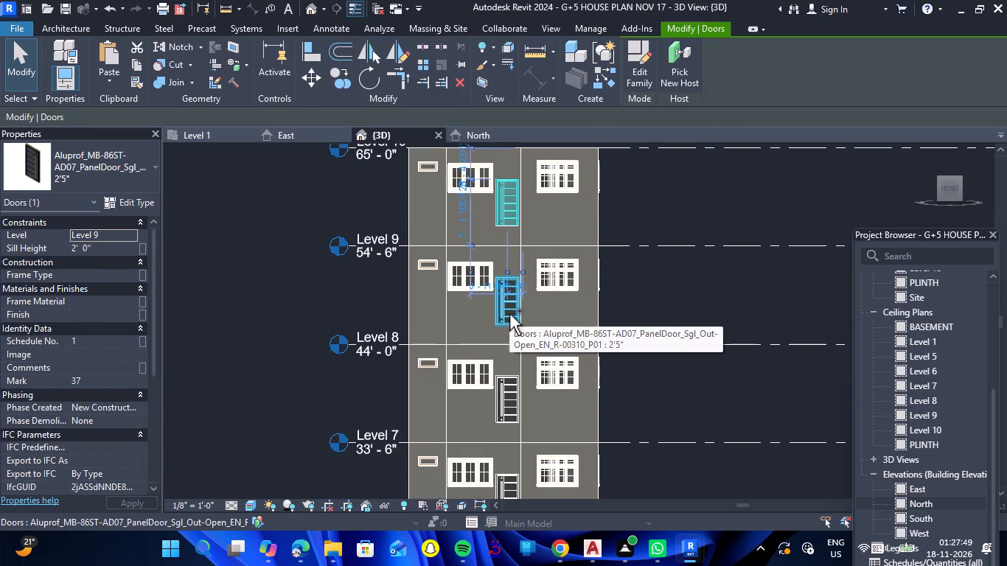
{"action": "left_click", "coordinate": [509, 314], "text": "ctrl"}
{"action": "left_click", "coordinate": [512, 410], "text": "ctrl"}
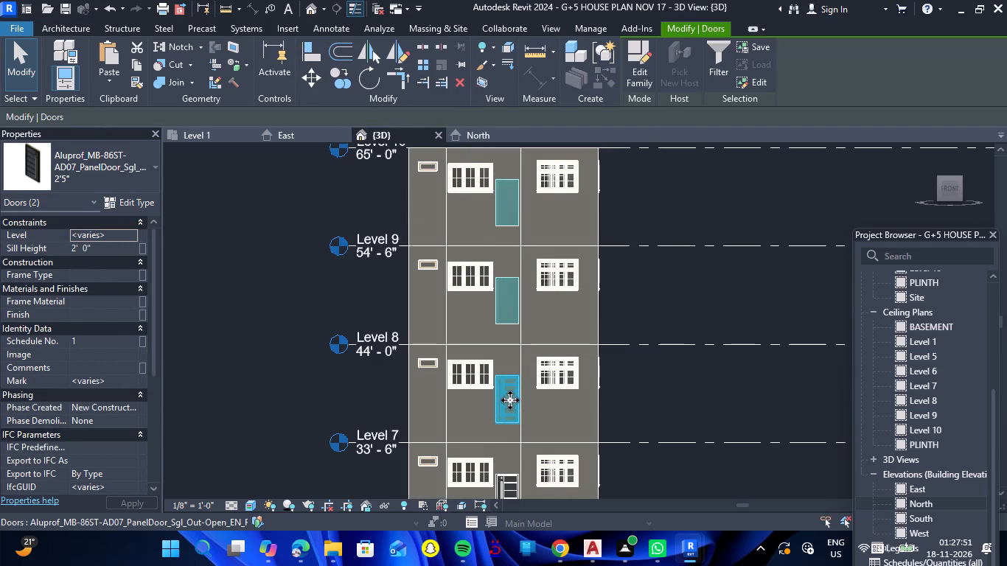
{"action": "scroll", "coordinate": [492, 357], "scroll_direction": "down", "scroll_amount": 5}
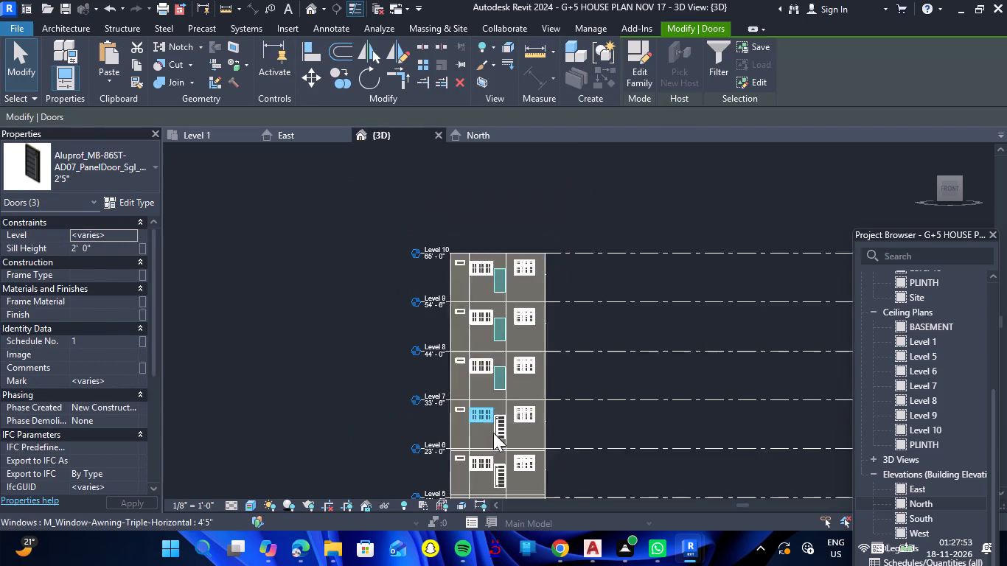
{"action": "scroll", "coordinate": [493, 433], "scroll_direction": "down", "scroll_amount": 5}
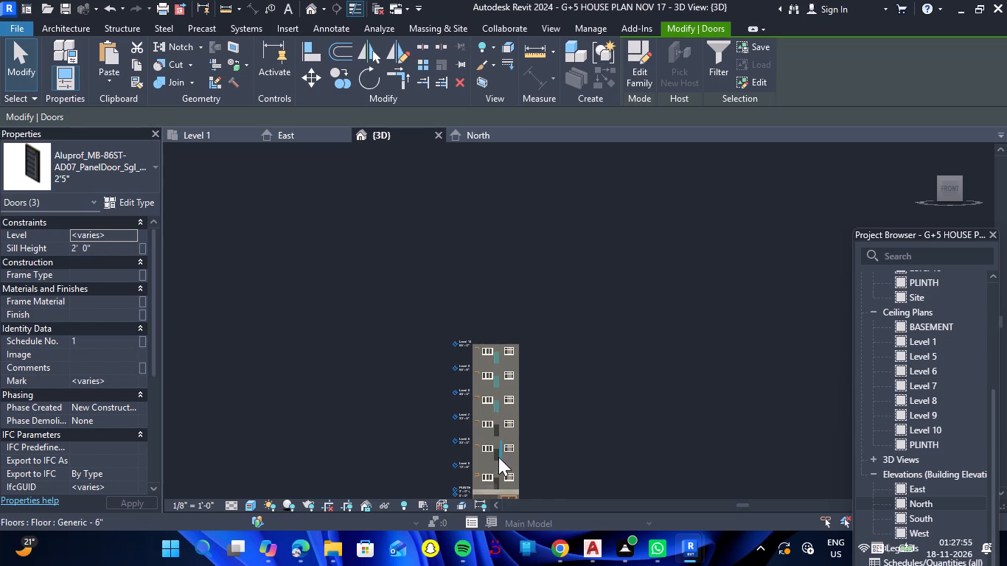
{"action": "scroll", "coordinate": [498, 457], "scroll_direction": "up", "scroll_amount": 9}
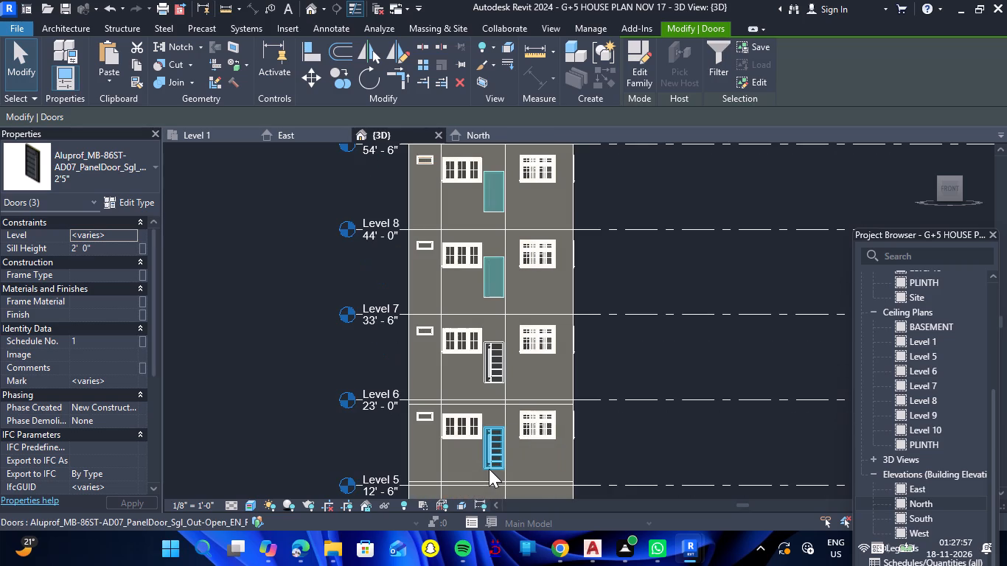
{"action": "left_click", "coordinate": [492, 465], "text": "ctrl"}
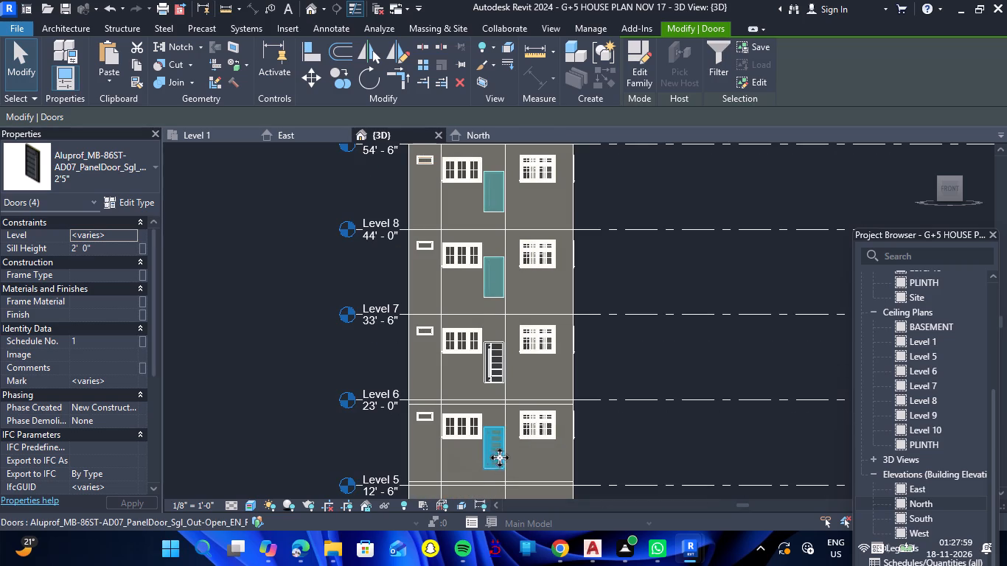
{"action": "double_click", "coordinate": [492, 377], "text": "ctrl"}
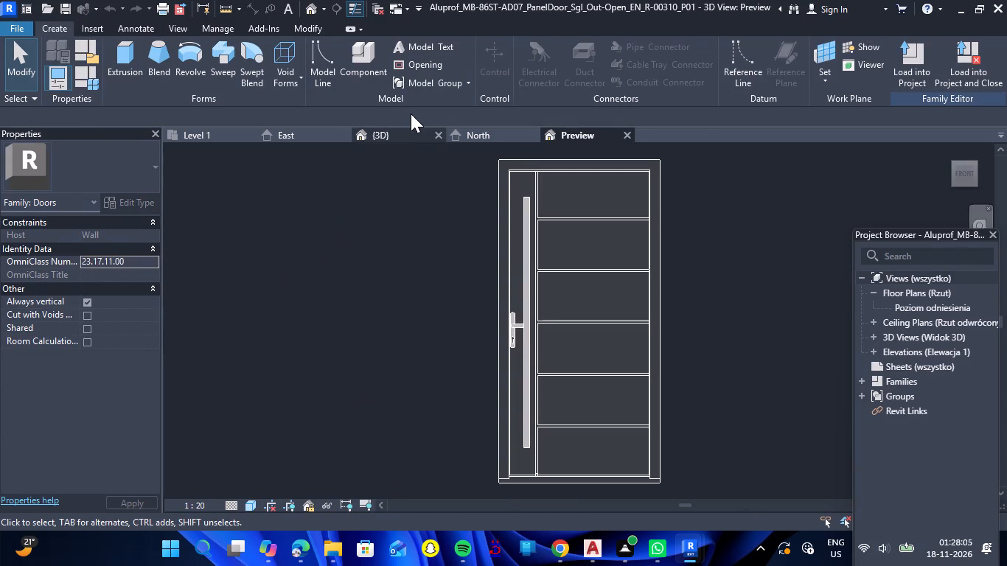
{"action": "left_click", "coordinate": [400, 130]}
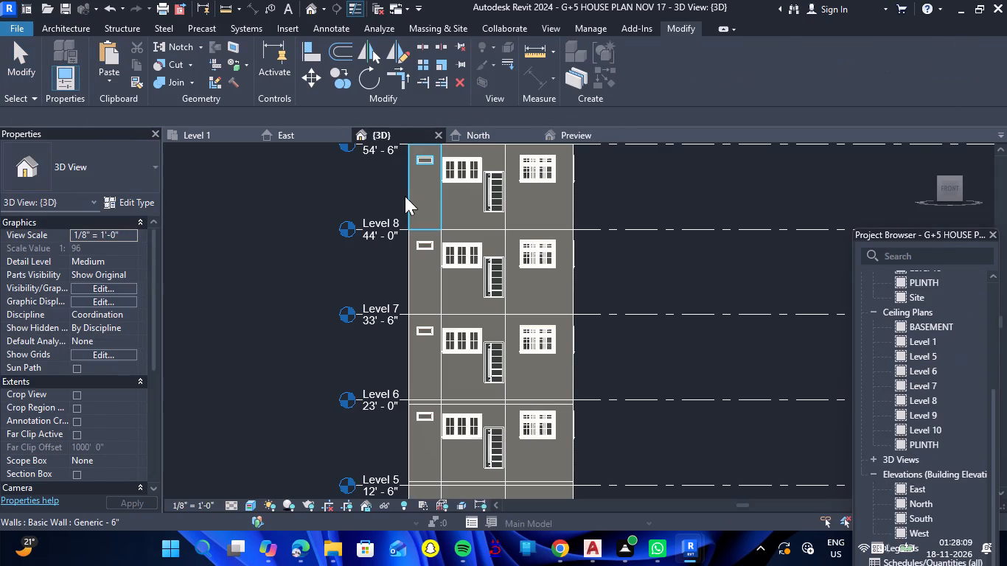
Set the sill height of the front balcony doors on Levels 5, 6 and 7 to 0'.
{"action": "scroll", "coordinate": [464, 267], "scroll_direction": "down", "scroll_amount": 3}
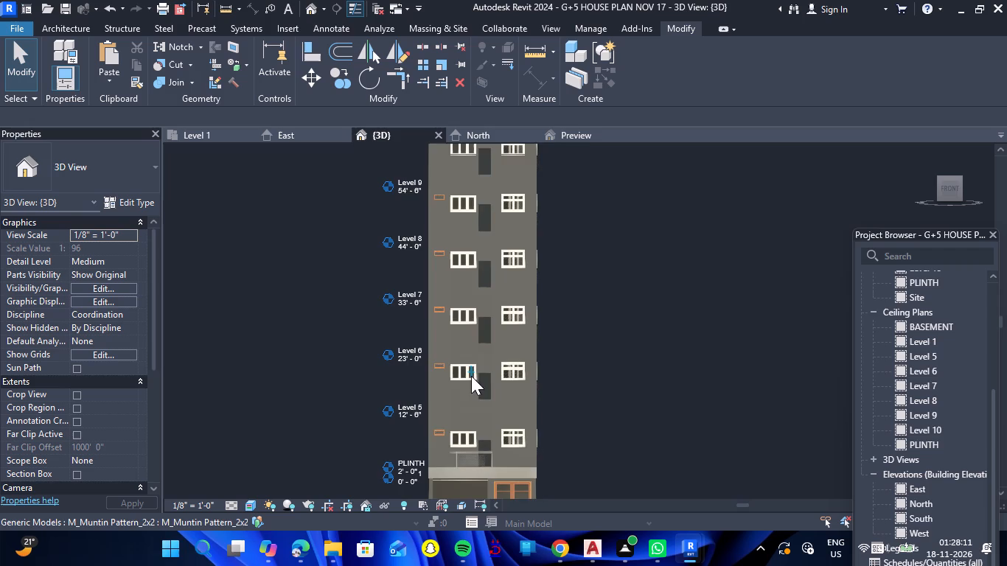
{"action": "scroll", "coordinate": [472, 388], "scroll_direction": "up", "scroll_amount": 5}
{"action": "left_click", "coordinate": [498, 408]}
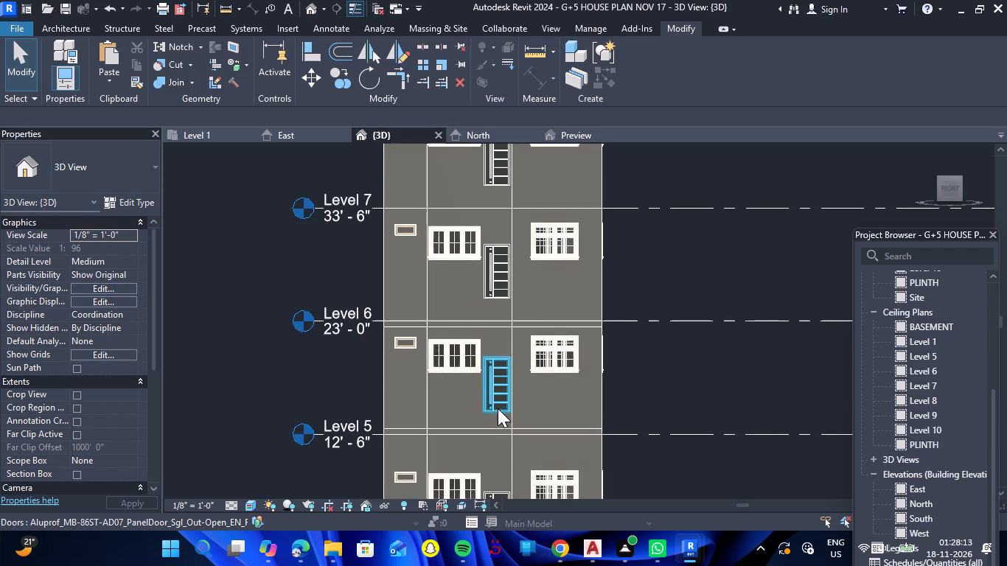
{"action": "left_click", "coordinate": [501, 287], "text": "ctrl"}
{"action": "scroll", "coordinate": [511, 318], "scroll_direction": "down", "scroll_amount": 3}
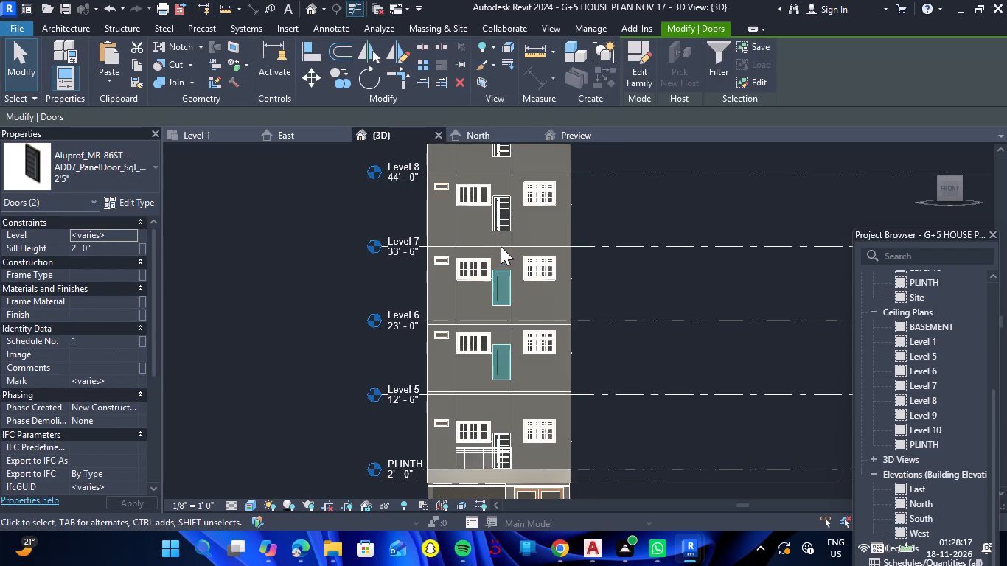
{"action": "left_click", "coordinate": [503, 229], "text": "ctrl"}
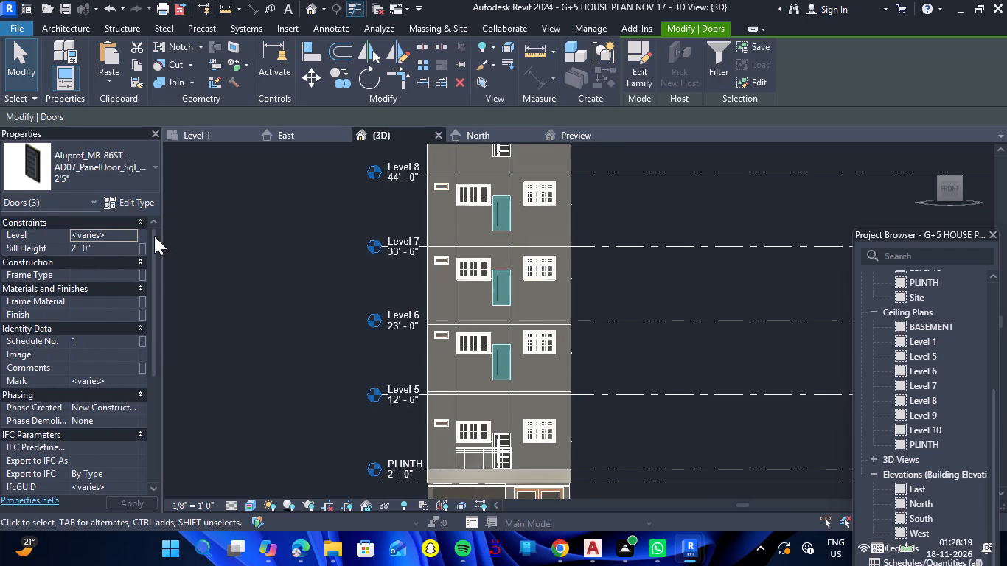
{"action": "left_click", "coordinate": [119, 247]}
{"action": "type", "text": "0'"}
{"action": "key", "text": "Return"}
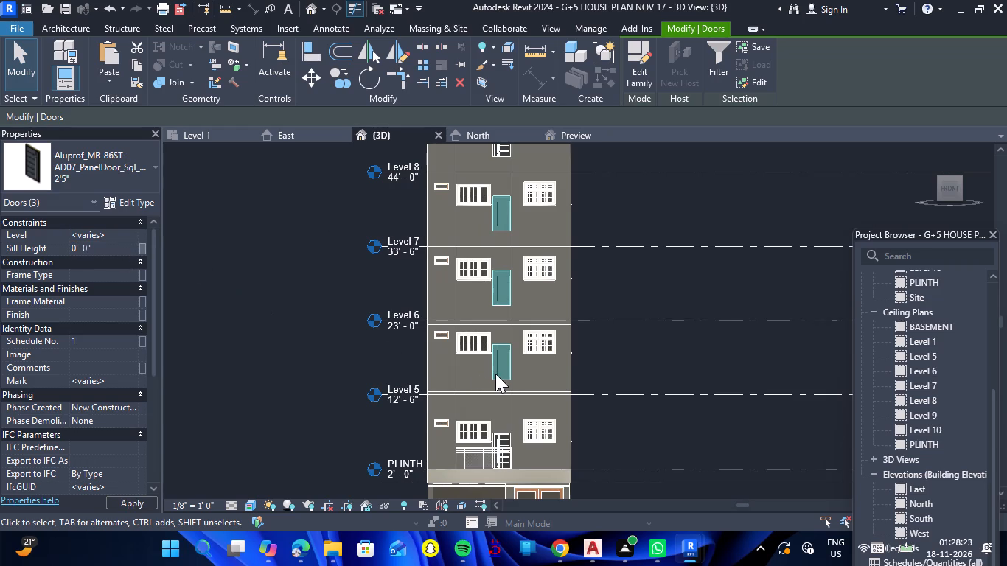
Set the sill height of the front balcony doors on Levels 8 and 9 to 0.
{"action": "scroll", "coordinate": [504, 404], "scroll_direction": "up", "scroll_amount": 7}
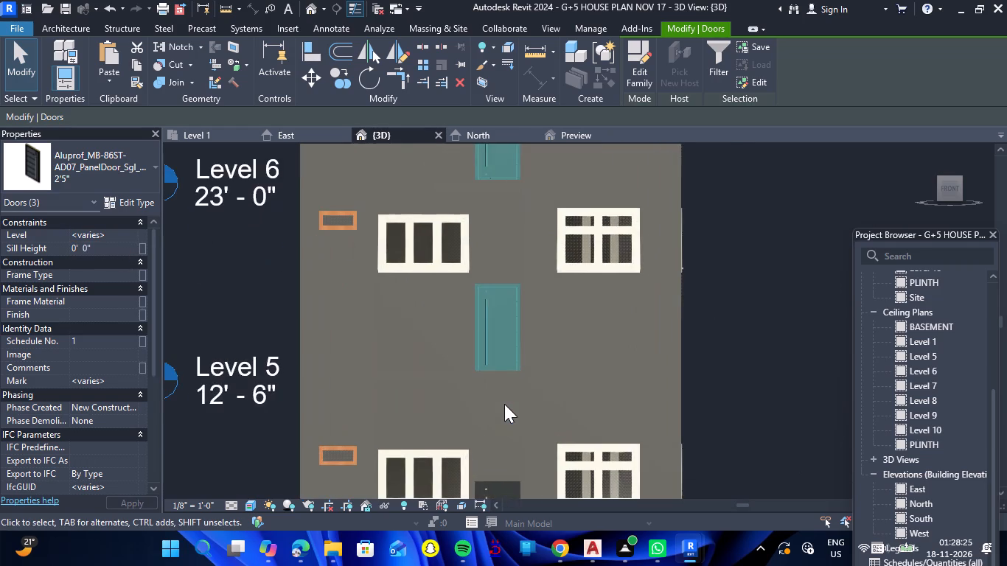
{"action": "scroll", "coordinate": [514, 405], "scroll_direction": "down", "scroll_amount": 10}
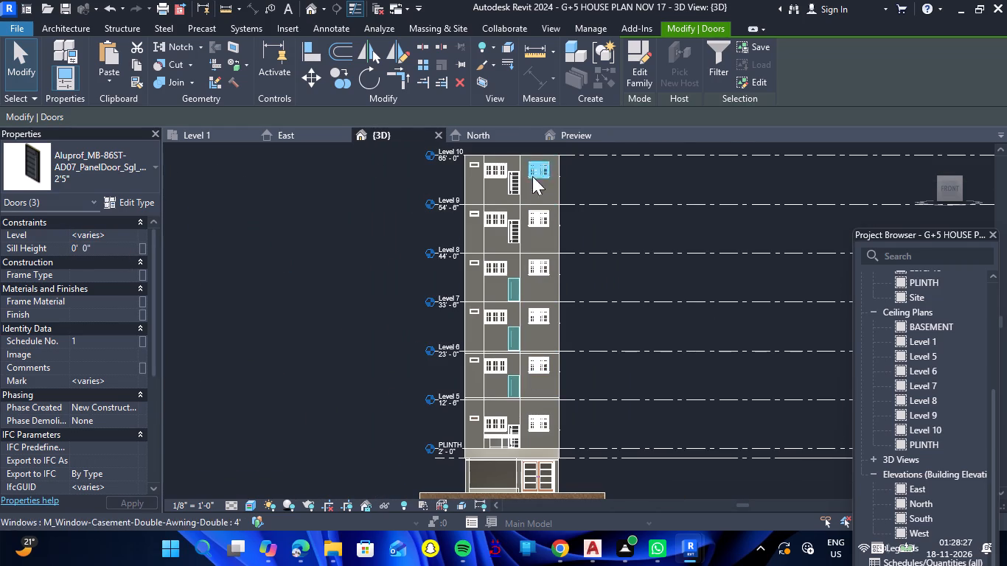
{"action": "scroll", "coordinate": [509, 153], "scroll_direction": "up", "scroll_amount": 6}
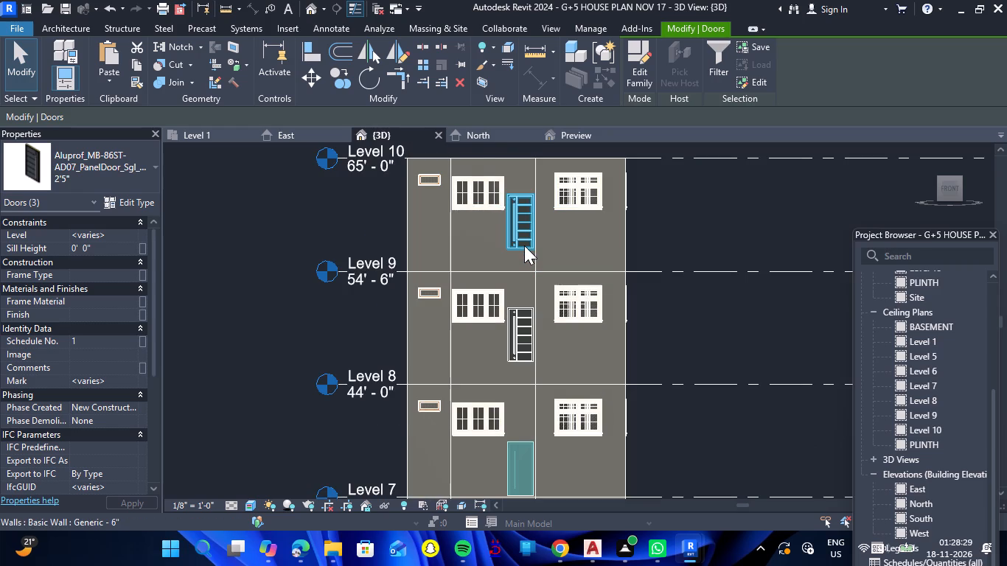
{"action": "left_click", "coordinate": [524, 245]}
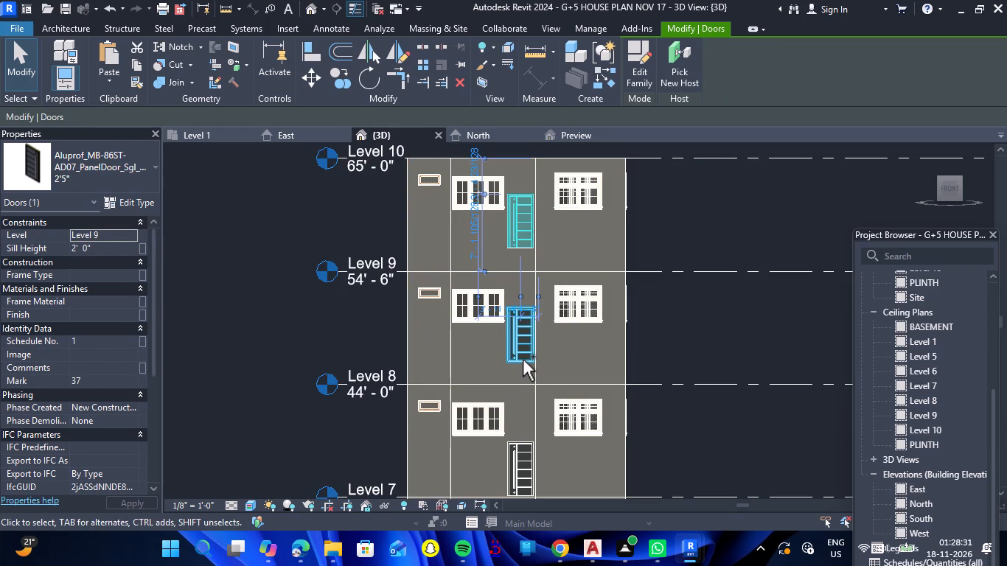
{"action": "left_click", "coordinate": [523, 359], "text": "ctrl"}
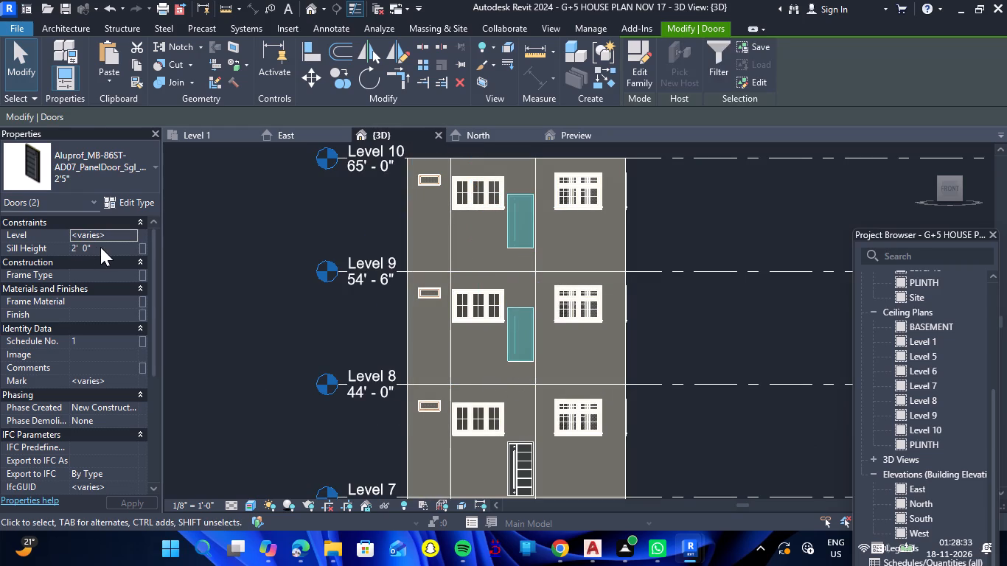
{"action": "left_click", "coordinate": [100, 247]}
{"action": "key", "text": "0"}
{"action": "key", "text": "Return"}
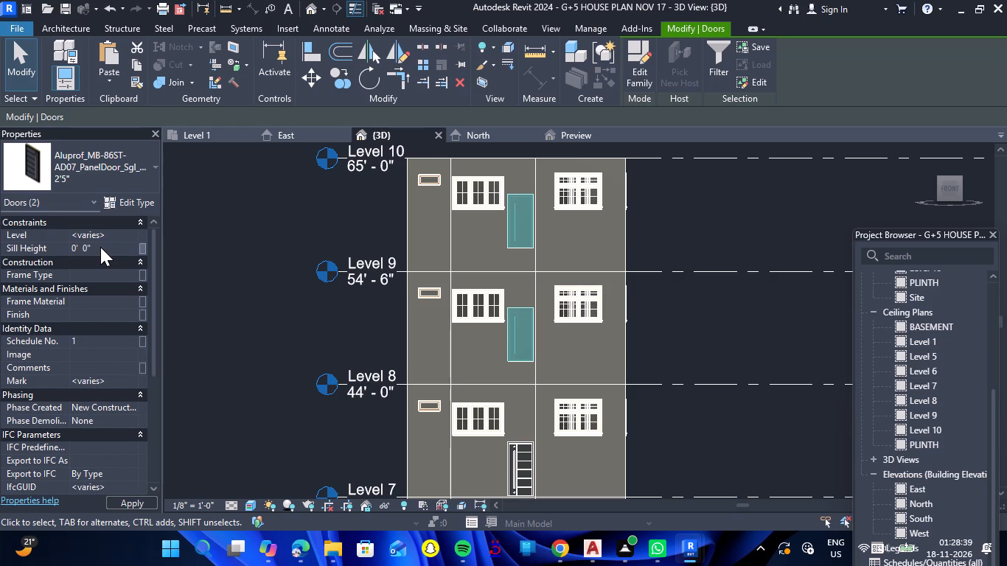
{"action": "left_click", "coordinate": [250, 240]}
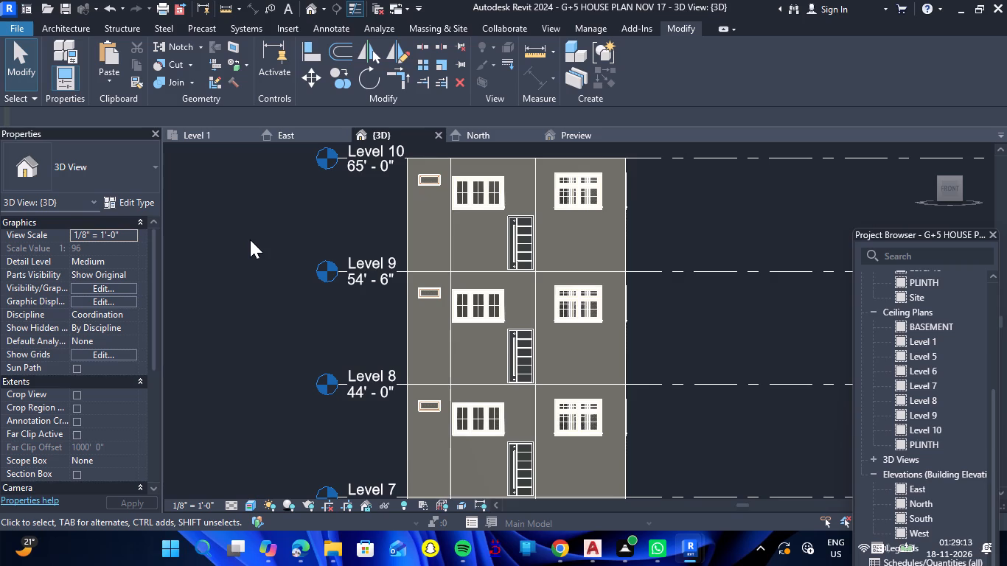
Examine the first-storey balcony's glass-panel railing and its base constraints against the storeys above in the 3D, plan and elevation views.
{"action": "scroll", "coordinate": [448, 298], "scroll_direction": "down", "scroll_amount": 4}
{"action": "scroll", "coordinate": [461, 366], "scroll_direction": "down", "scroll_amount": 4}
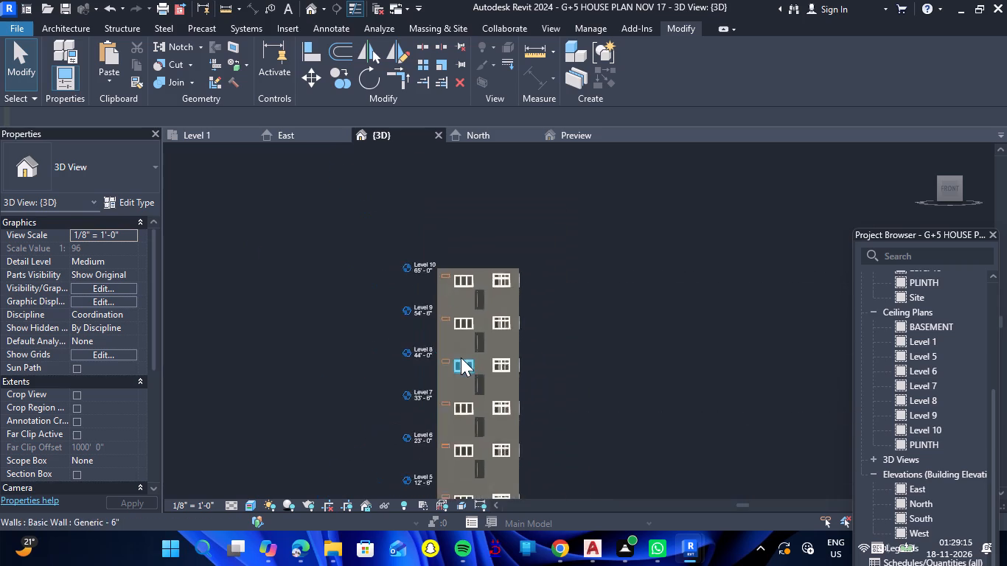
{"action": "scroll", "coordinate": [456, 352], "scroll_direction": "down", "scroll_amount": 3}
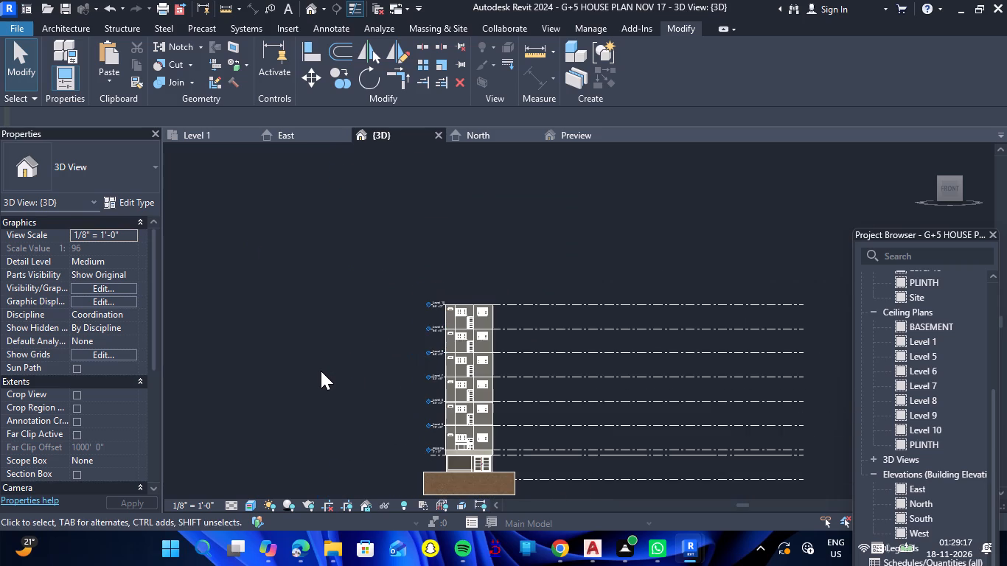
{"action": "key", "text": "Escape"}
{"action": "scroll", "coordinate": [467, 448], "scroll_direction": "up", "scroll_amount": 13}
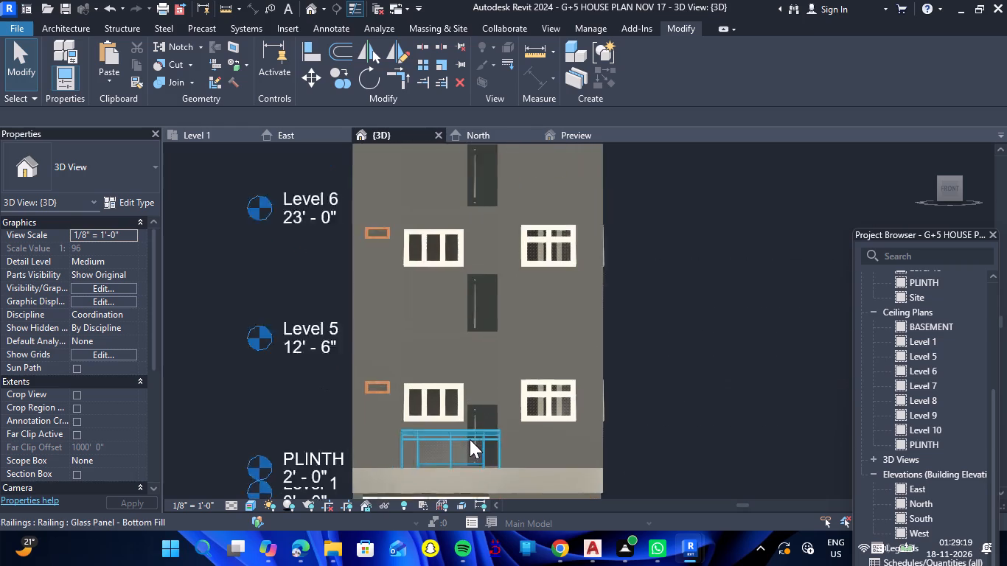
{"action": "left_click", "coordinate": [455, 440]}
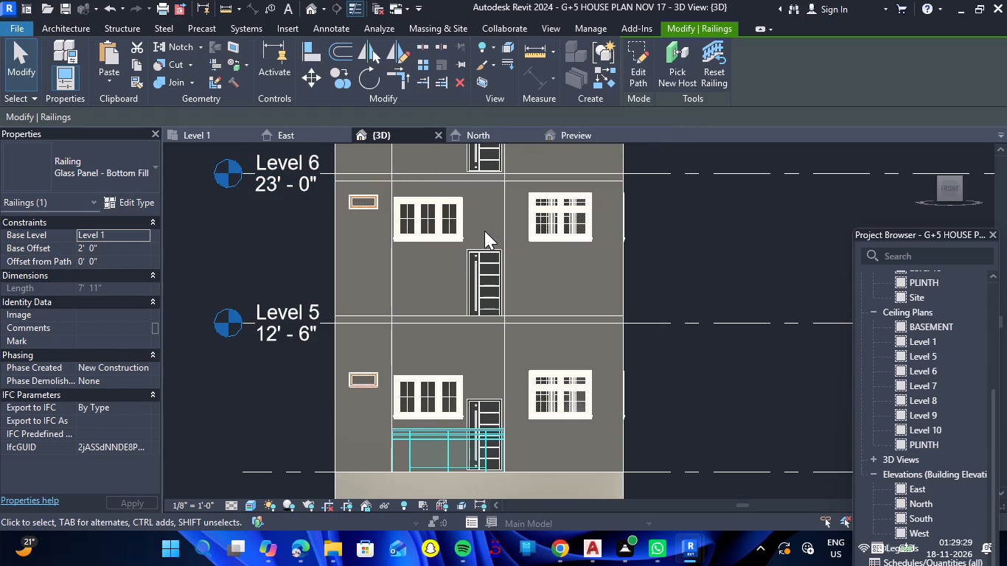
{"action": "scroll", "coordinate": [489, 233], "scroll_direction": "down", "scroll_amount": 1}
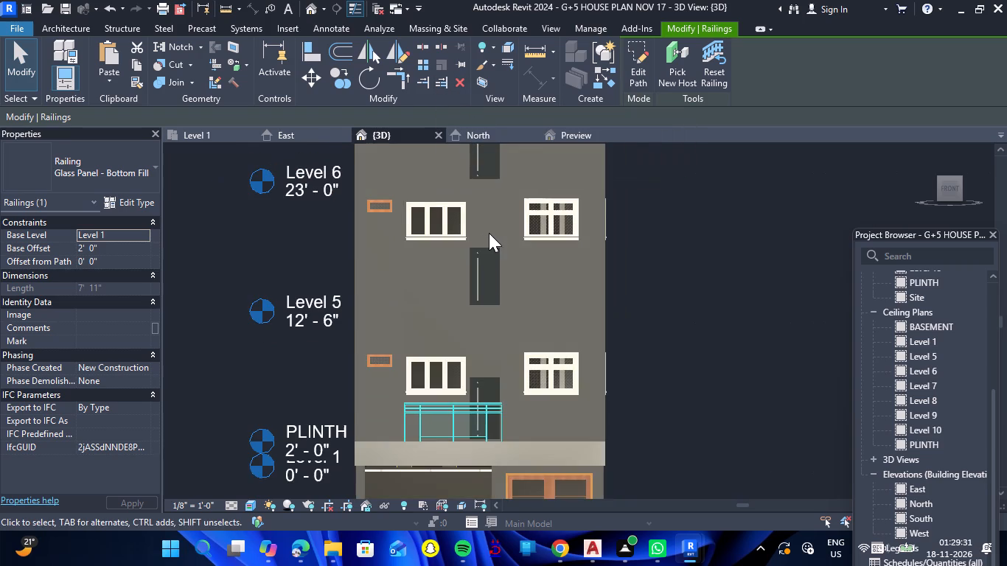
{"action": "left_click", "coordinate": [285, 141]}
{"action": "scroll", "coordinate": [417, 248], "scroll_direction": "down", "scroll_amount": 1}
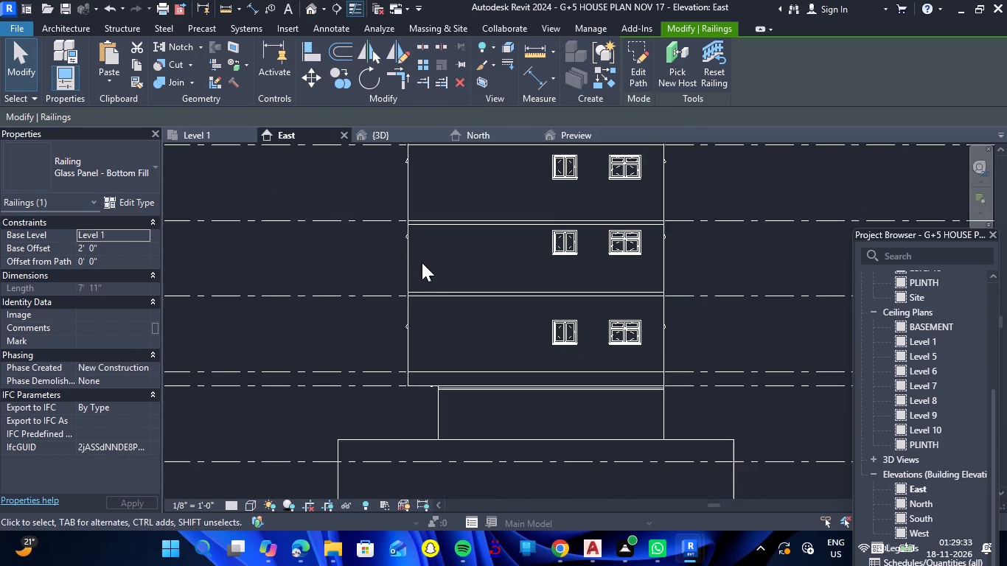
{"action": "scroll", "coordinate": [422, 262], "scroll_direction": "down", "scroll_amount": 2}
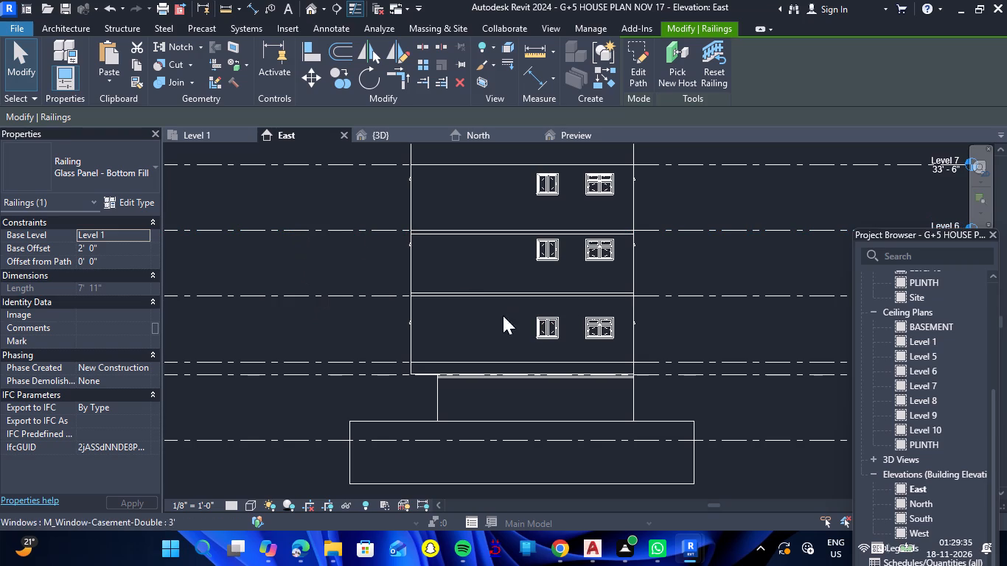
{"action": "left_click", "coordinate": [202, 133]}
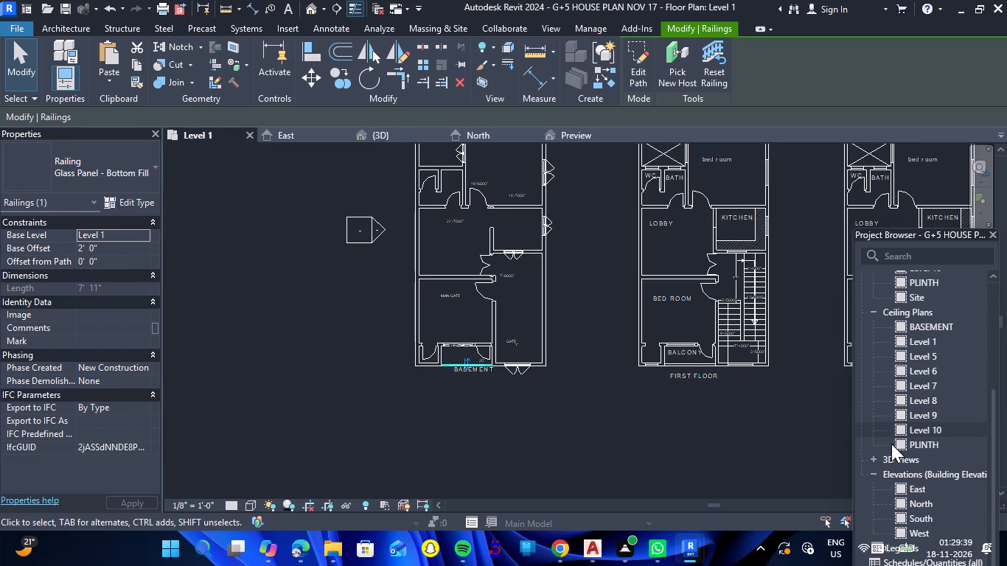
{"action": "scroll", "coordinate": [896, 447], "scroll_direction": "down", "scroll_amount": 1}
{"action": "left_click", "coordinate": [492, 140]}
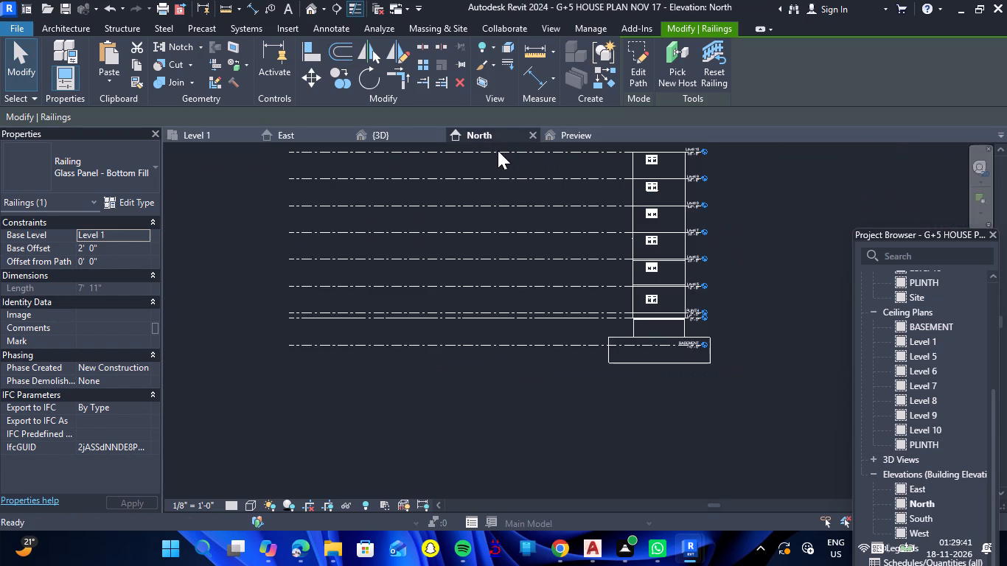
{"action": "scroll", "coordinate": [564, 350], "scroll_direction": "down", "scroll_amount": 1}
{"action": "scroll", "coordinate": [667, 321], "scroll_direction": "up", "scroll_amount": 7}
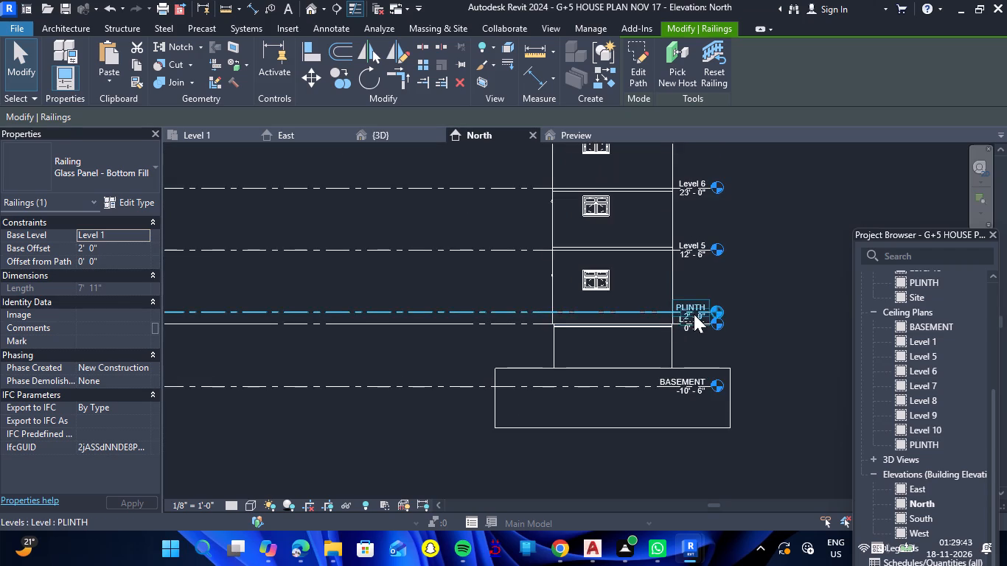
{"action": "scroll", "coordinate": [694, 314], "scroll_direction": "up", "scroll_amount": 4}
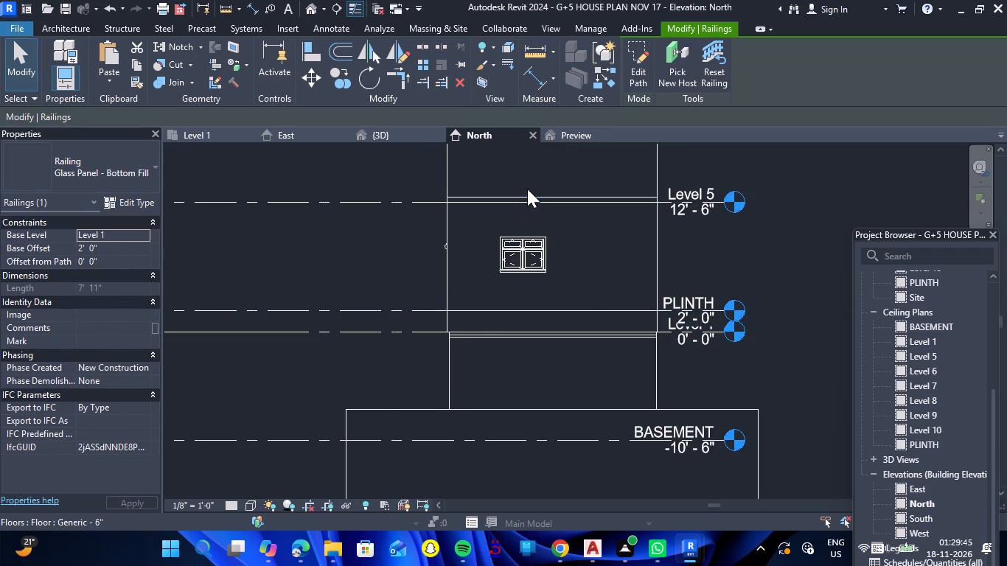
{"action": "left_click", "coordinate": [570, 137]}
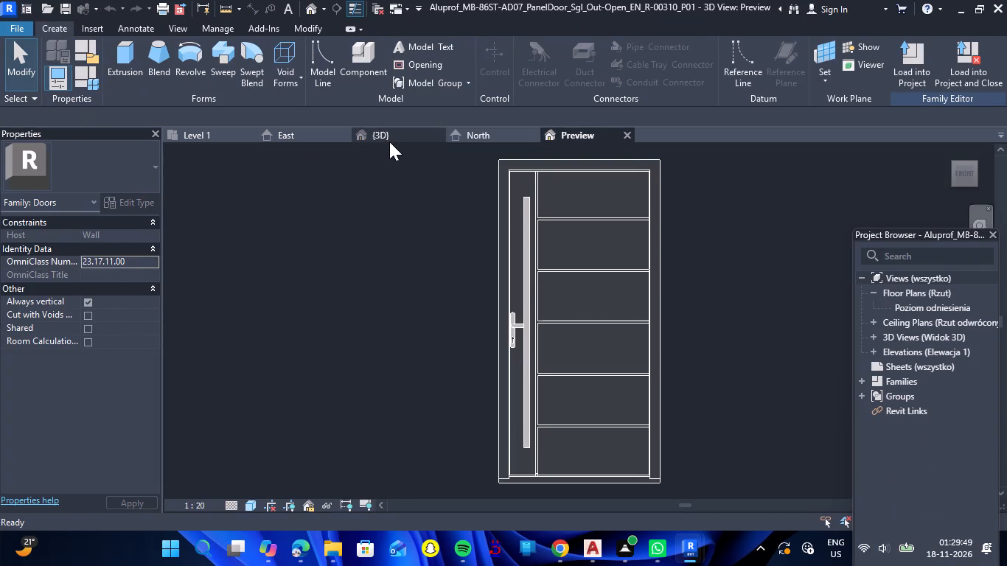
{"action": "left_click", "coordinate": [389, 141]}
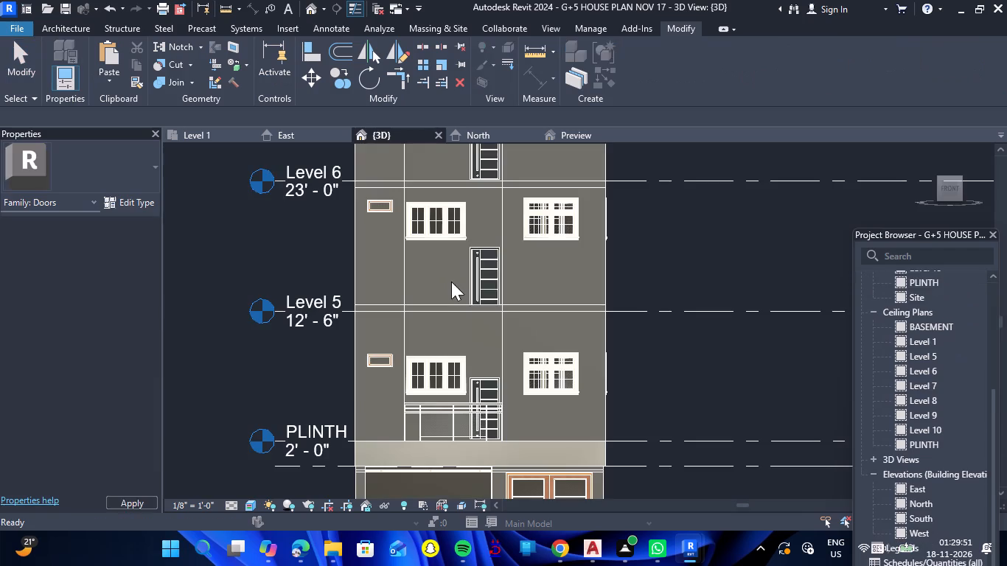
{"action": "scroll", "coordinate": [466, 292], "scroll_direction": "down", "scroll_amount": 2}
{"action": "scroll", "coordinate": [439, 374], "scroll_direction": "up", "scroll_amount": 2}
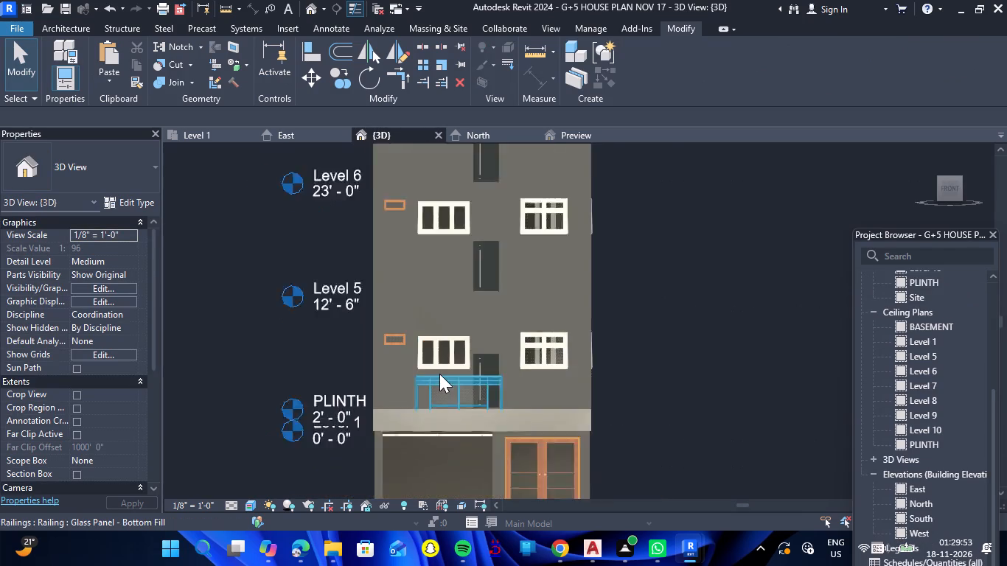
{"action": "scroll", "coordinate": [439, 374], "scroll_direction": "up", "scroll_amount": 2}
{"action": "left_click", "coordinate": [446, 379]}
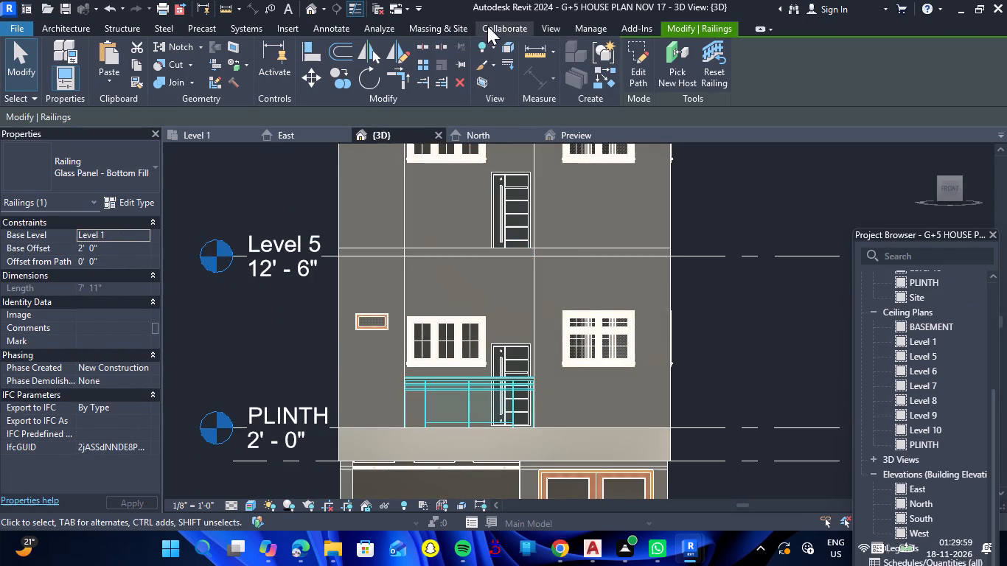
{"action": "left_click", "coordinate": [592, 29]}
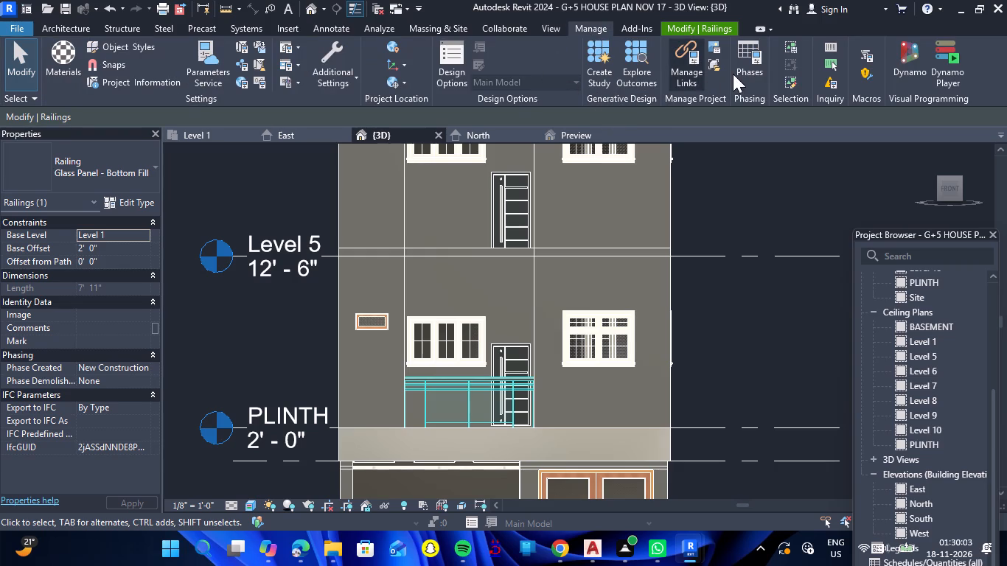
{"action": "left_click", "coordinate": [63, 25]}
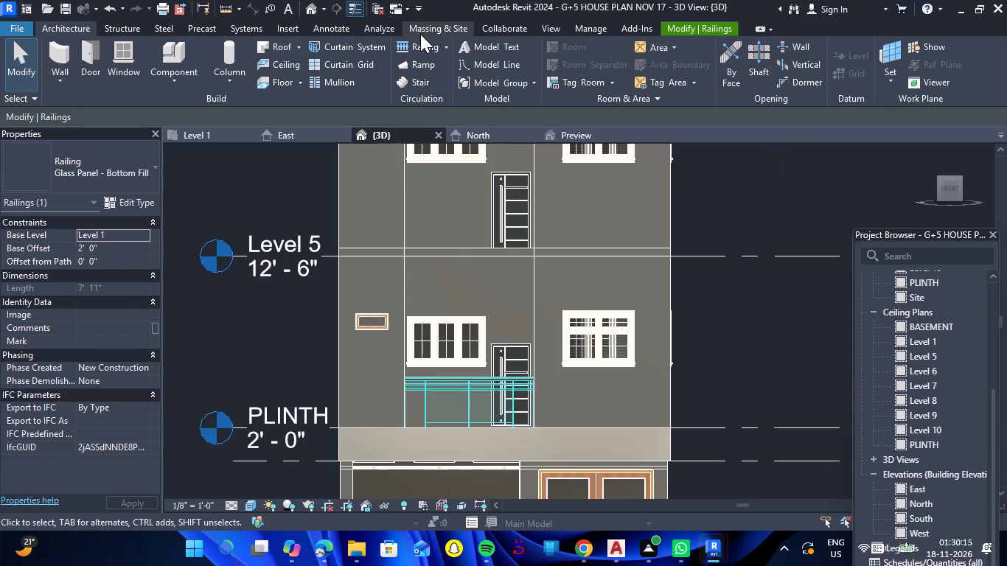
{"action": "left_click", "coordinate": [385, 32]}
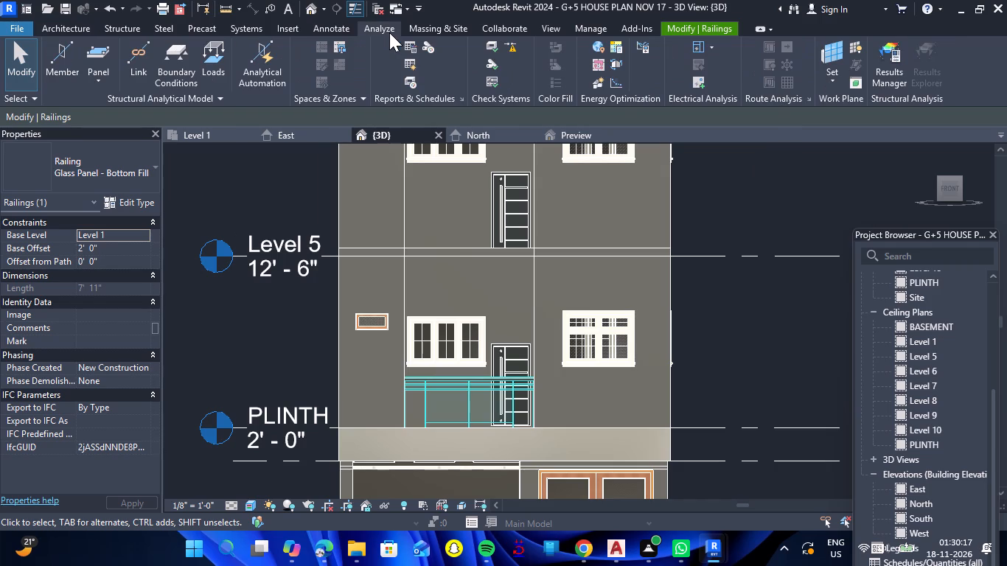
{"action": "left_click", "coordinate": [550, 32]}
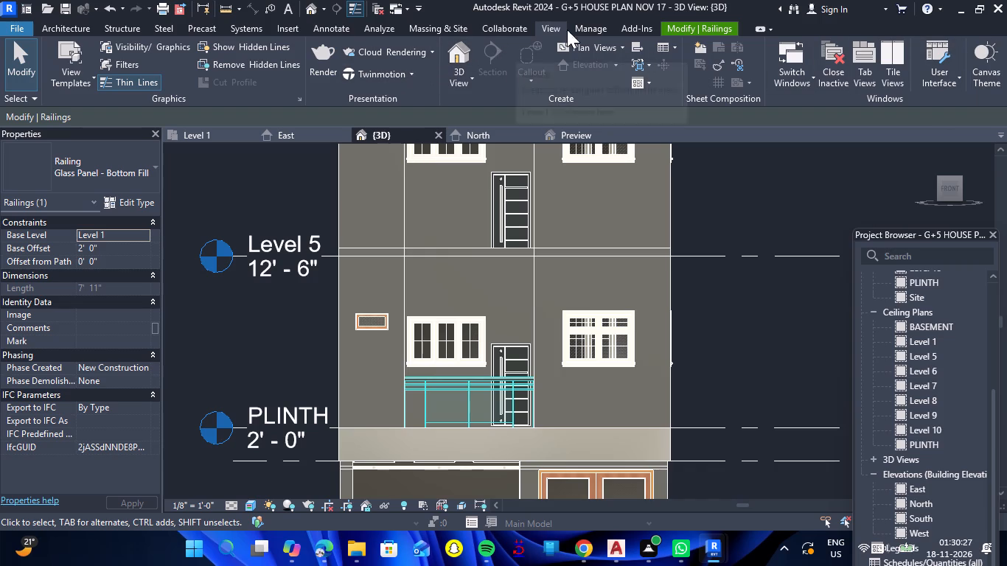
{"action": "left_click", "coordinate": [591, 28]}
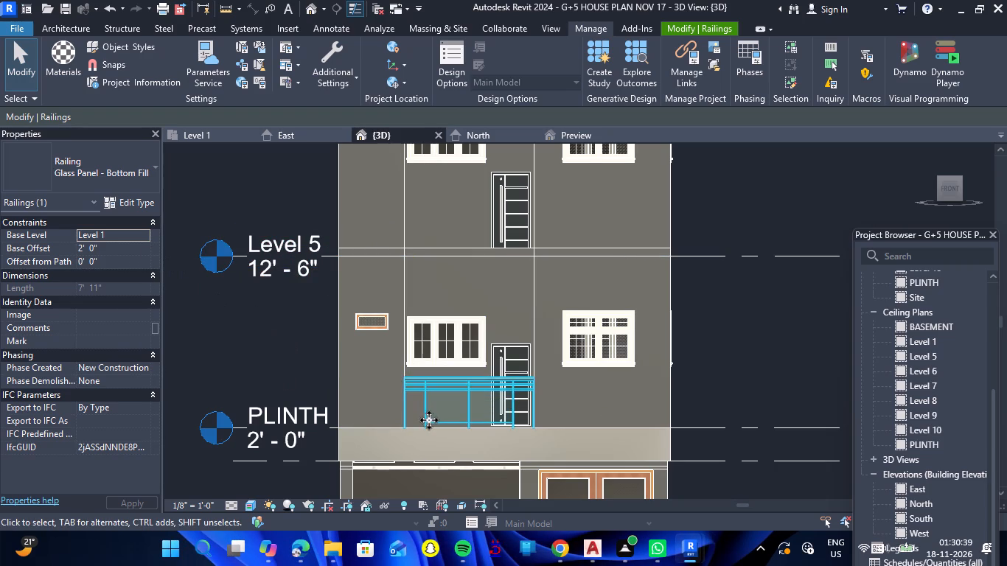
Set the sill height of three Level 1 panel doors that hang below the plinth band to 2'.
{"action": "scroll", "coordinate": [420, 480], "scroll_direction": "up", "scroll_amount": 6}
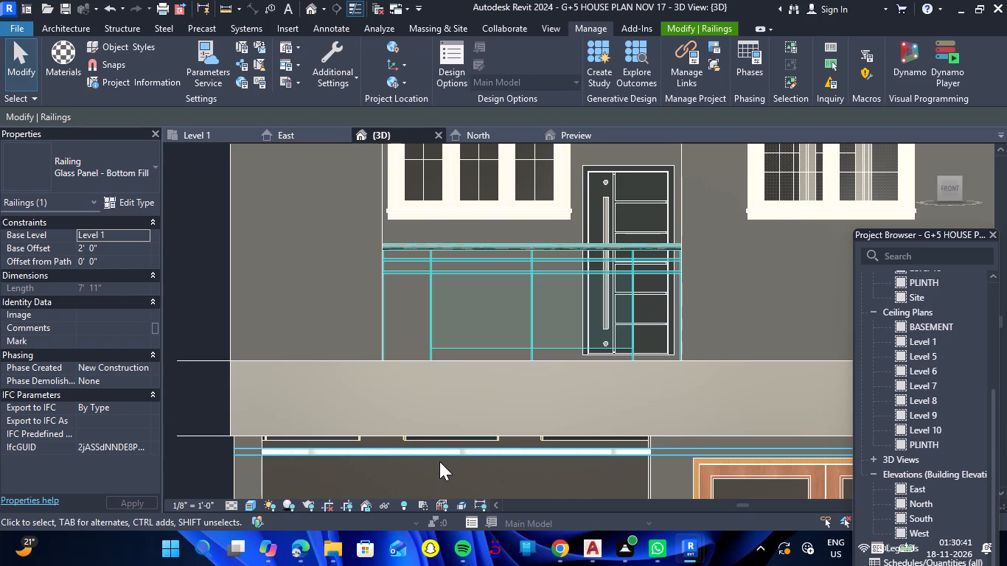
{"action": "scroll", "coordinate": [351, 439], "scroll_direction": "up", "scroll_amount": 6}
{"action": "left_click", "coordinate": [359, 441]}
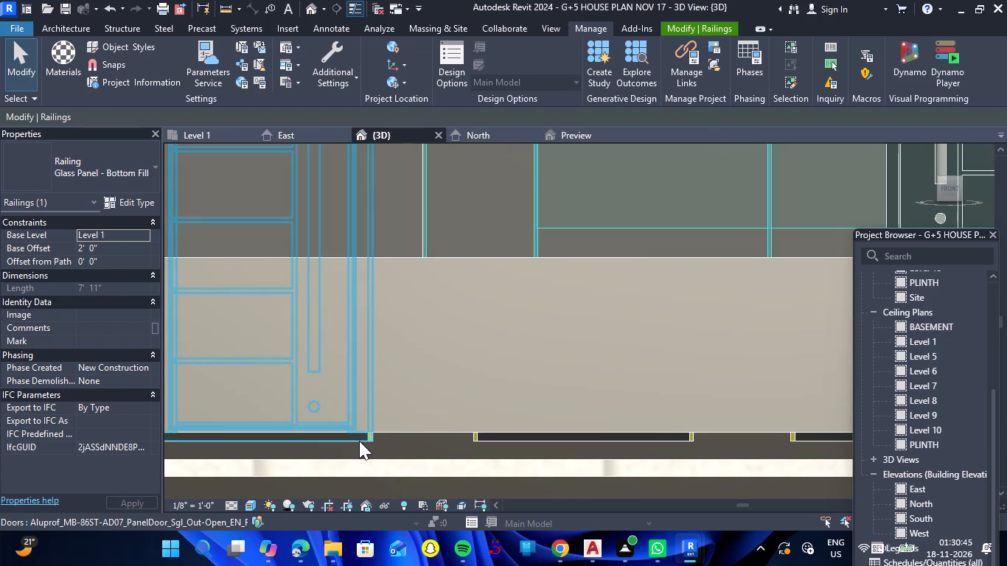
{"action": "left_click", "coordinate": [513, 443], "text": "ctrl"}
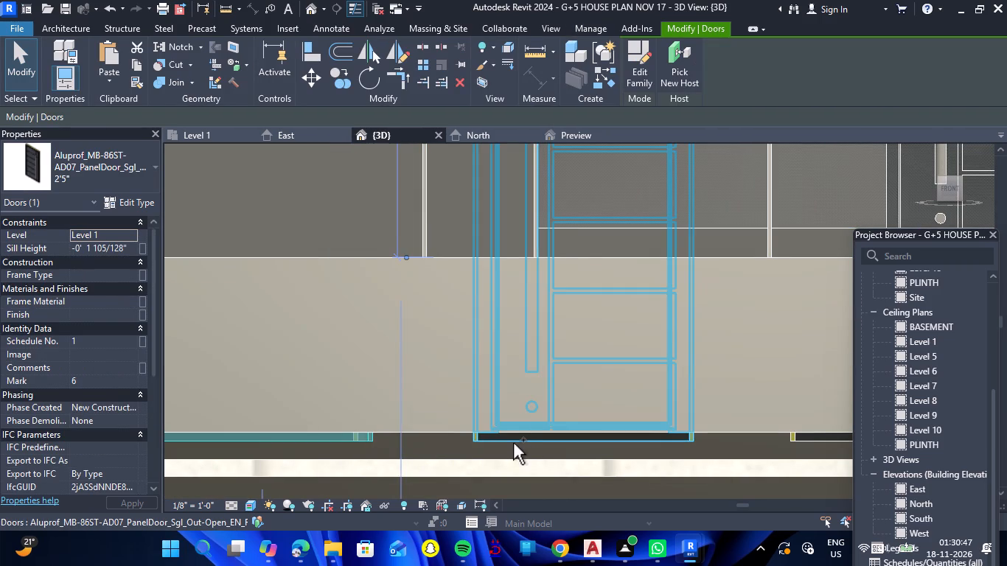
{"action": "scroll", "coordinate": [468, 405], "scroll_direction": "down", "scroll_amount": 6}
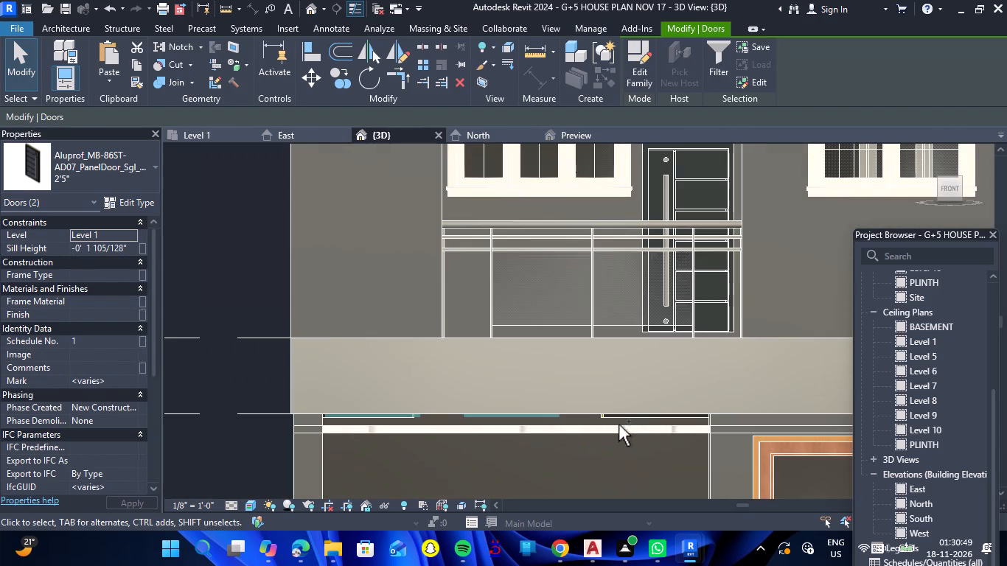
{"action": "scroll", "coordinate": [616, 418], "scroll_direction": "up", "scroll_amount": 9}
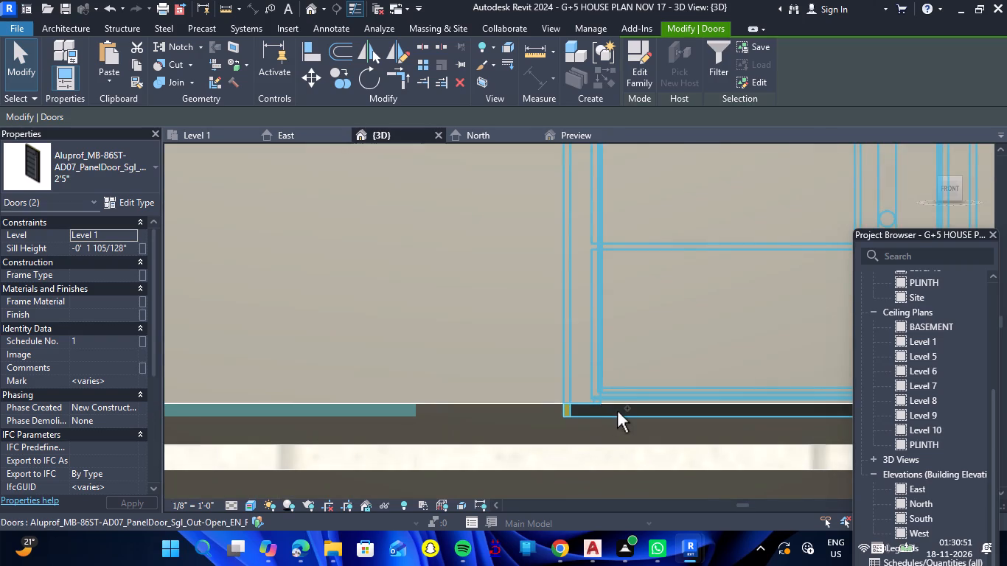
{"action": "left_click", "coordinate": [617, 411], "text": "ctrl"}
{"action": "scroll", "coordinate": [624, 422], "scroll_direction": "down", "scroll_amount": 7}
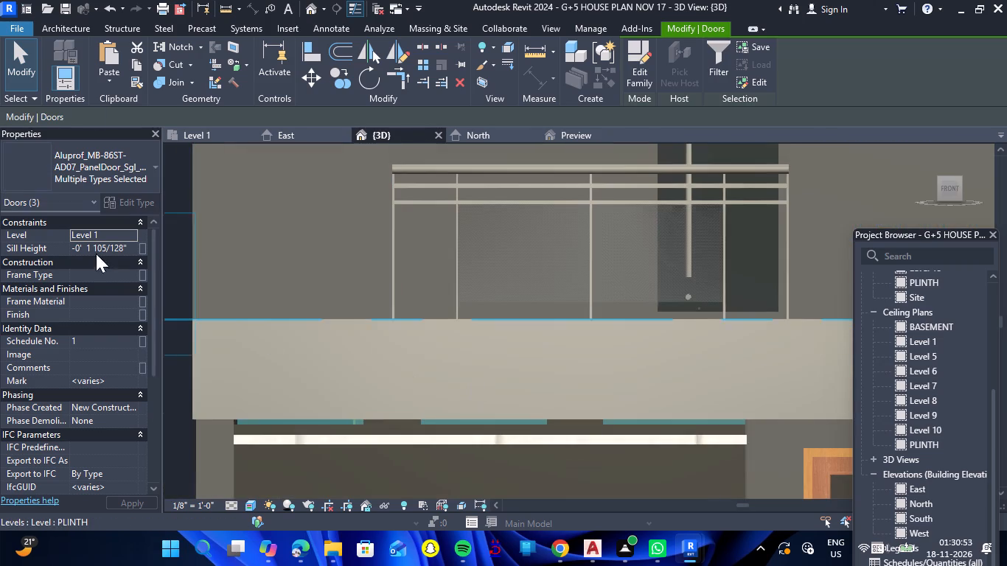
{"action": "left_click", "coordinate": [130, 250]}
{"action": "key", "text": "2"}
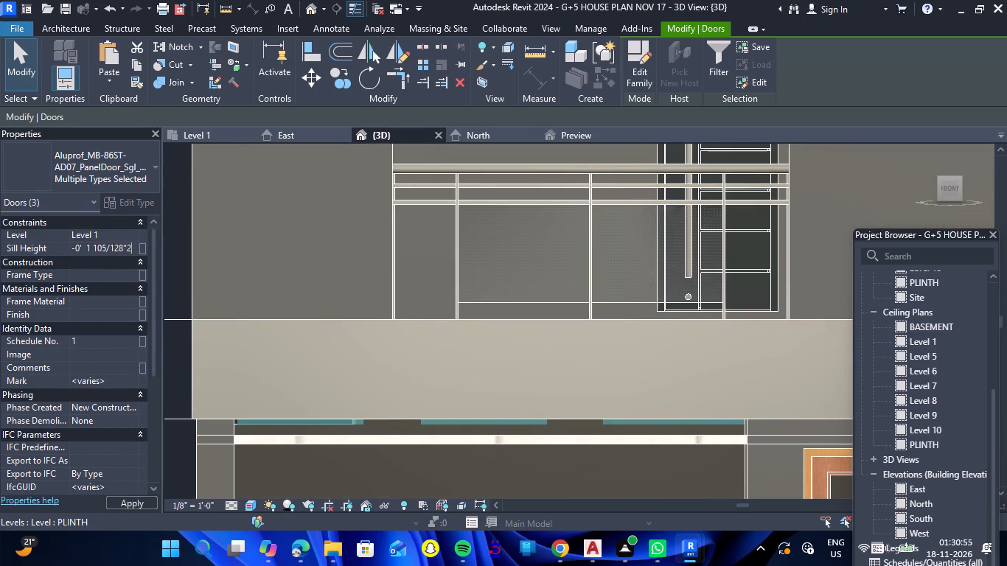
{"action": "key", "text": "BackSpace"}
{"action": "key", "text": "BackSpace"}
{"action": "key", "text": "BackSpace"}
{"action": "key", "text": "BackSpace"}
{"action": "key", "text": "BackSpace"}
{"action": "key", "text": "BackSpace"}
{"action": "key", "text": "BackSpace"}
{"action": "key", "text": "BackSpace"}
{"action": "key", "text": "BackSpace"}
{"action": "key", "text": "BackSpace"}
{"action": "key", "text": "BackSpace"}
{"action": "key", "text": "BackSpace"}
{"action": "key", "text": "BackSpace"}
{"action": "key", "text": "BackSpace"}
{"action": "key", "text": "BackSpace"}
{"action": "key", "text": "BackSpace"}
{"action": "key", "text": "BackSpace"}
{"action": "key", "text": "BackSpace"}
{"action": "key", "text": "BackSpace"}
{"action": "key", "text": "BackSpace"}
{"action": "key", "text": "2"}
{"action": "key", "text": "apostrophe"}
{"action": "key", "text": "Return"}
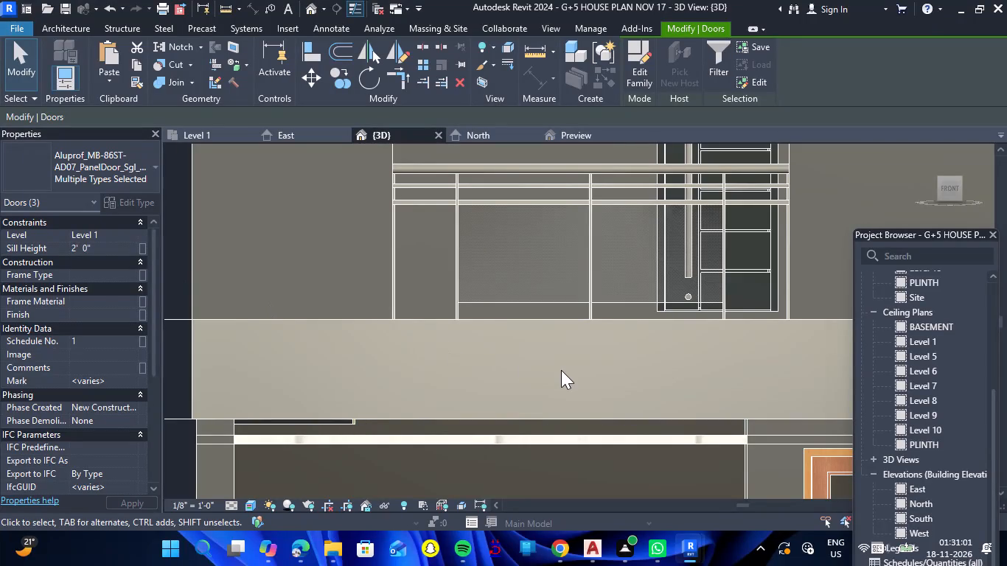
Set the sill height of the remaining 2'5" Level 1 panel door below the plinth band to 2'.
{"action": "left_click", "coordinate": [344, 427]}
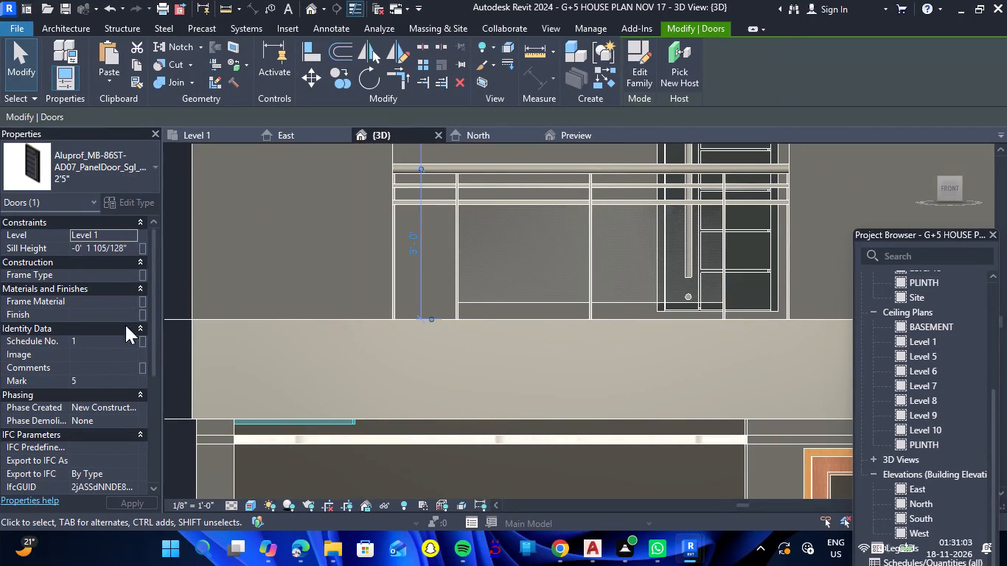
{"action": "left_click", "coordinate": [131, 249]}
{"action": "key", "text": "BackSpace"}
{"action": "key", "text": "BackSpace"}
{"action": "key", "text": "BackSpace"}
{"action": "key", "text": "BackSpace"}
{"action": "key", "text": "BackSpace"}
{"action": "key", "text": "BackSpace"}
{"action": "key", "text": "BackSpace"}
{"action": "key", "text": "BackSpace"}
{"action": "key", "text": "BackSpace"}
{"action": "key", "text": "BackSpace"}
{"action": "key", "text": "BackSpace"}
{"action": "key", "text": "BackSpace"}
{"action": "key", "text": "BackSpace"}
{"action": "key", "text": "BackSpace"}
{"action": "key", "text": "BackSpace"}
{"action": "key", "text": "BackSpace"}
{"action": "key", "text": "BackSpace"}
{"action": "key", "text": "BackSpace"}
{"action": "key", "text": "BackSpace"}
{"action": "key", "text": "BackSpace"}
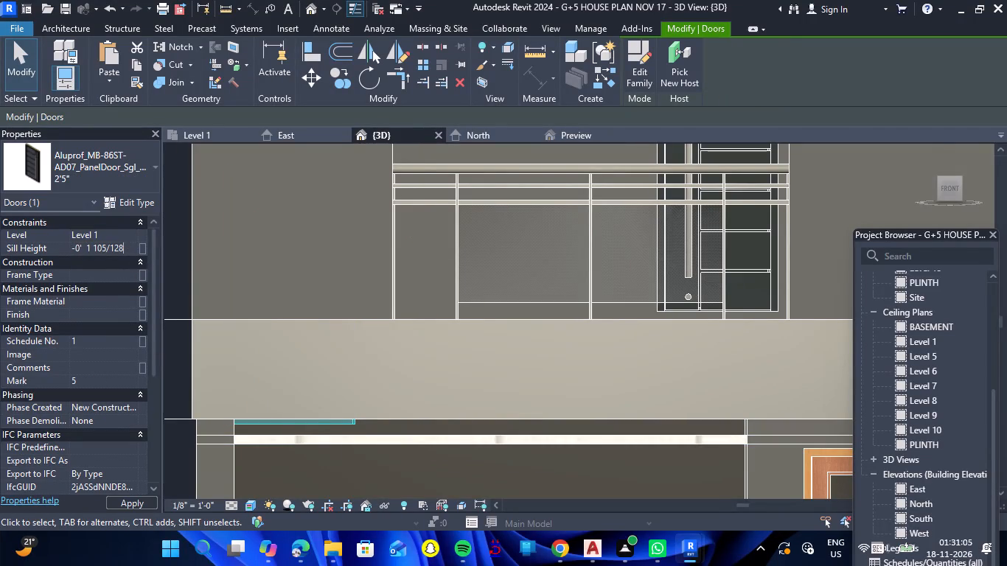
{"action": "type", "text": "2'"}
{"action": "key", "text": "Return"}
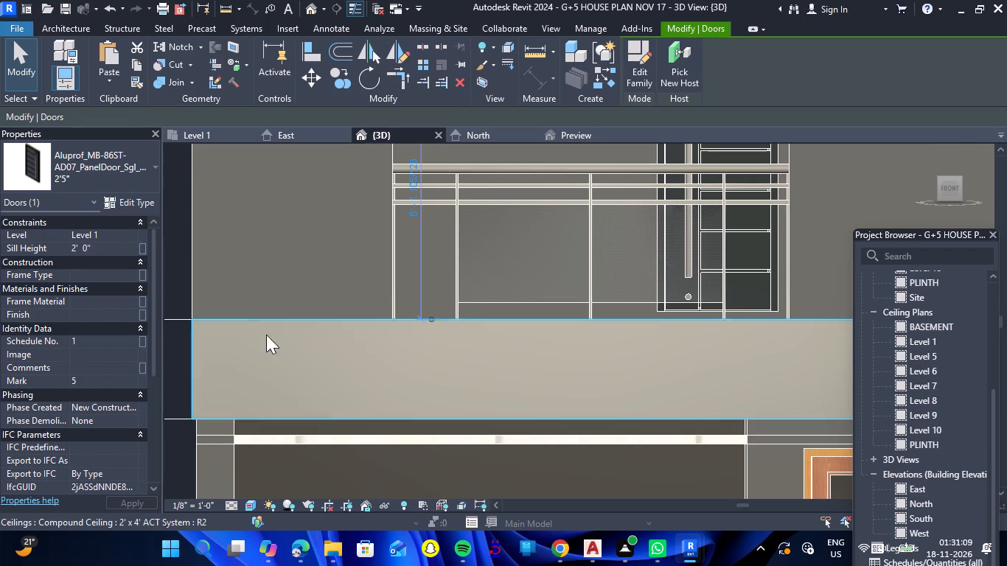
{"action": "scroll", "coordinate": [272, 307], "scroll_direction": "down", "scroll_amount": 7}
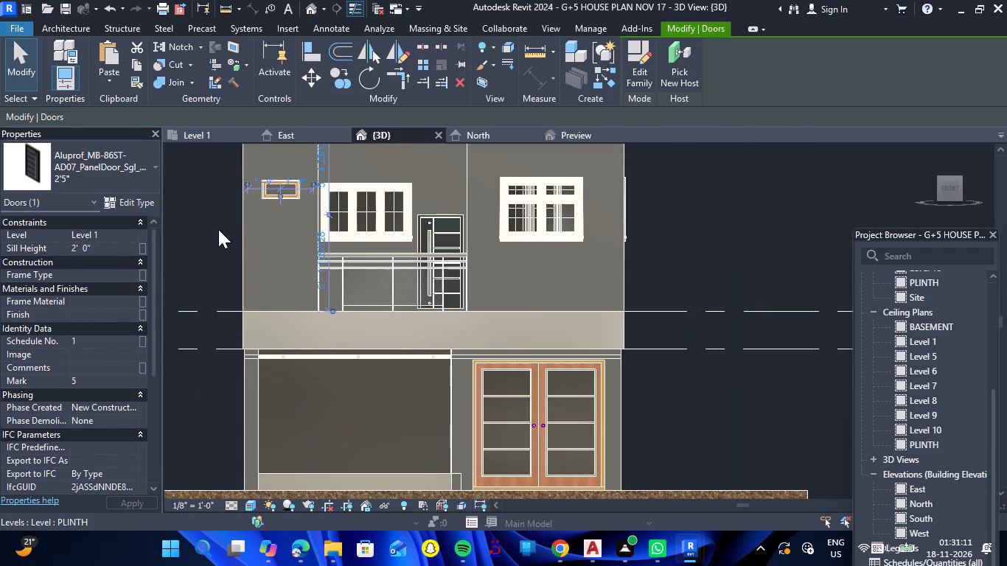
{"action": "left_click", "coordinate": [209, 222]}
{"action": "scroll", "coordinate": [257, 233], "scroll_direction": "down", "scroll_amount": 8}
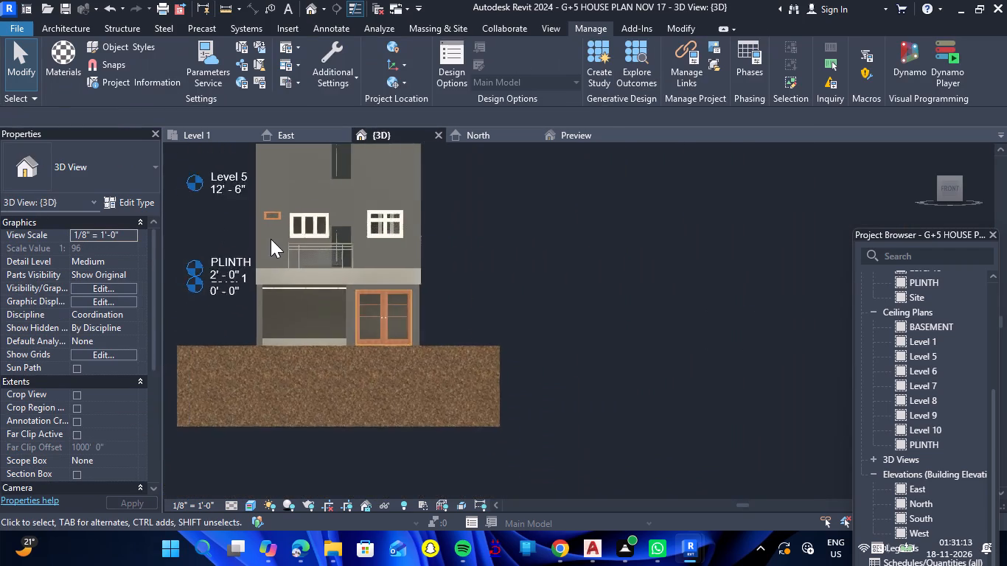
{"action": "scroll", "coordinate": [271, 239], "scroll_direction": "down", "scroll_amount": 12}
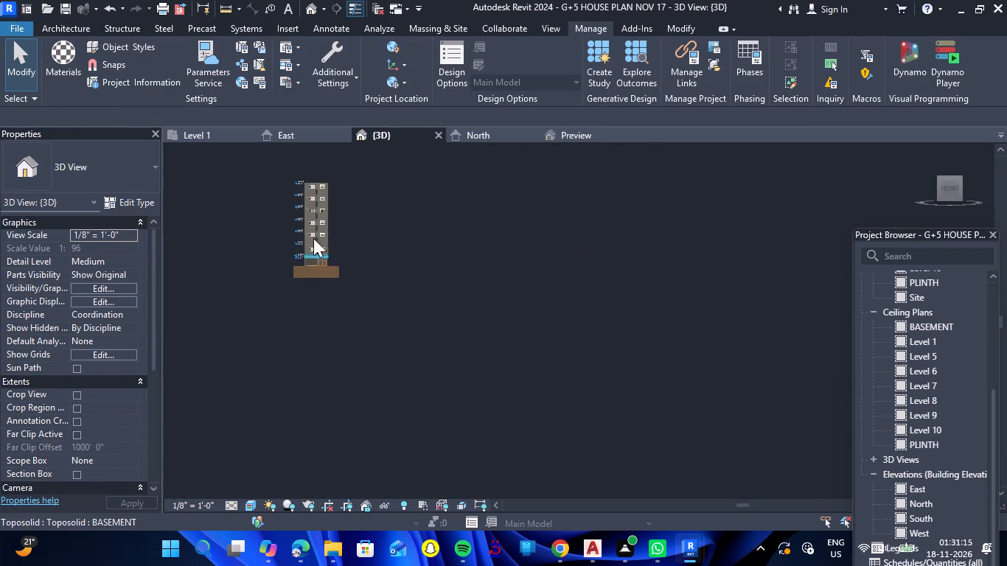
Set the height offset of the BASEMENT toposolid under the building to 2'.
{"action": "scroll", "coordinate": [314, 181], "scroll_direction": "up", "scroll_amount": 13}
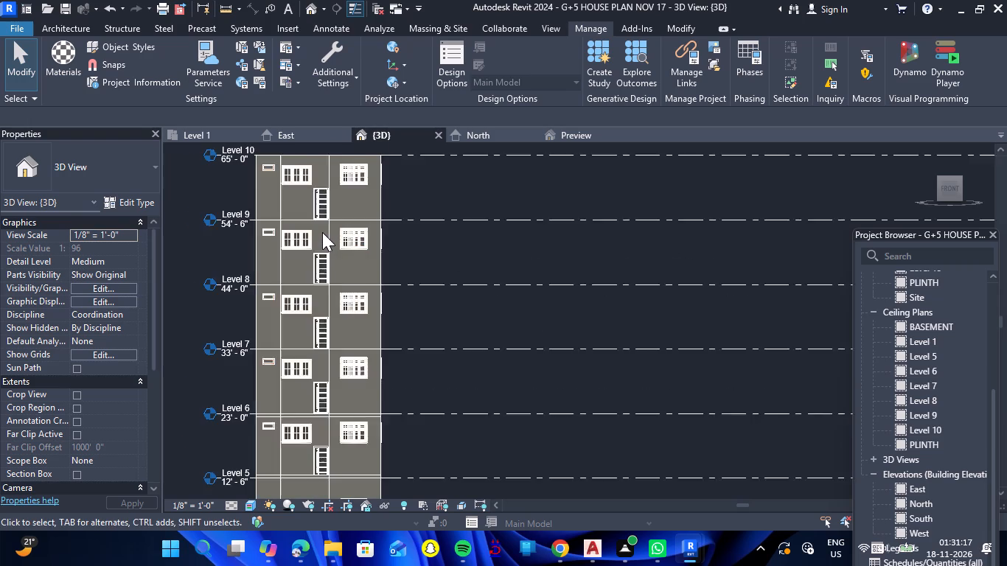
{"action": "scroll", "coordinate": [322, 232], "scroll_direction": "up", "scroll_amount": 1}
{"action": "scroll", "coordinate": [322, 232], "scroll_direction": "down", "scroll_amount": 4}
{"action": "scroll", "coordinate": [310, 457], "scroll_direction": "up", "scroll_amount": 6}
{"action": "scroll", "coordinate": [322, 450], "scroll_direction": "down", "scroll_amount": 8}
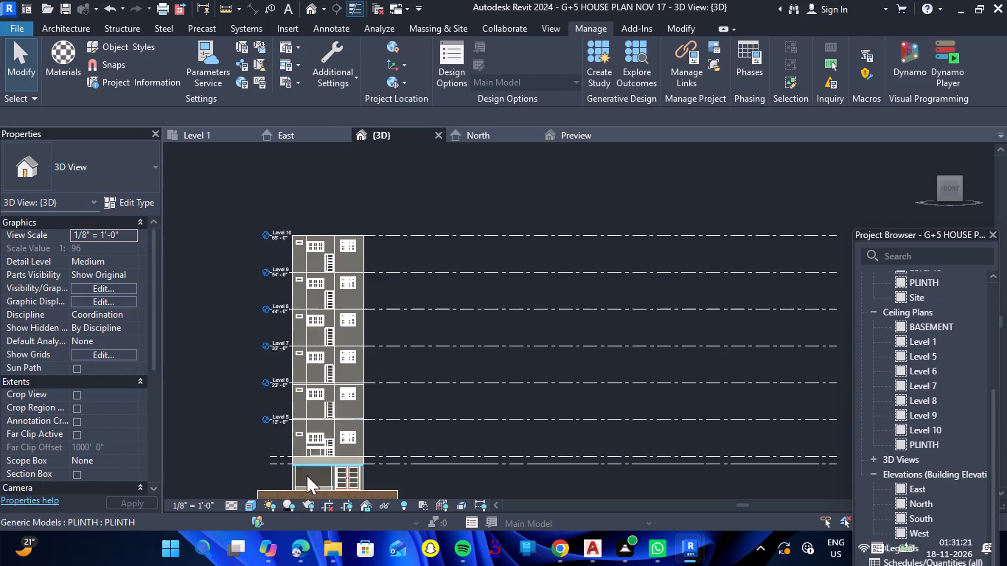
{"action": "scroll", "coordinate": [307, 474], "scroll_direction": "up", "scroll_amount": 7}
{"action": "scroll", "coordinate": [327, 455], "scroll_direction": "down", "scroll_amount": 6}
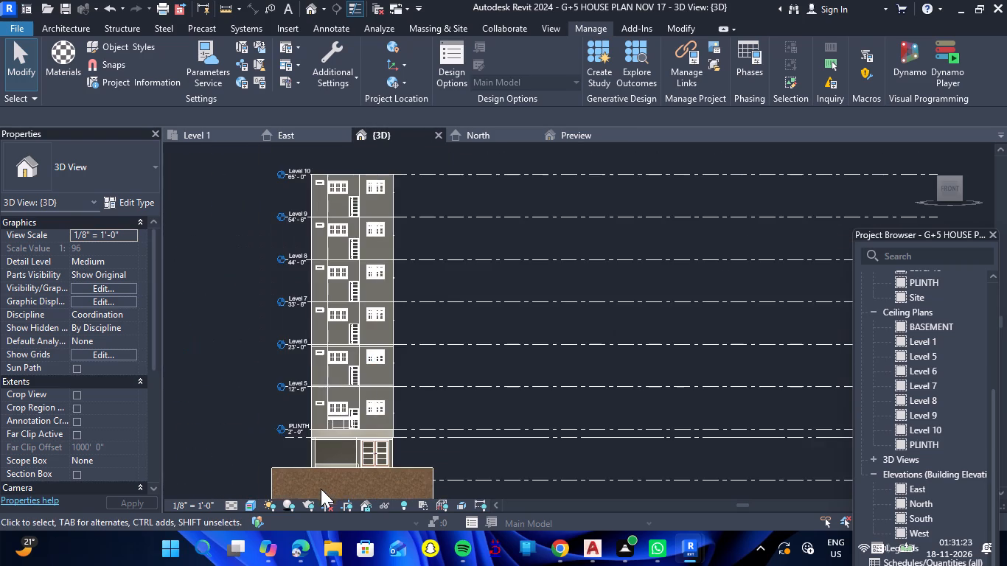
{"action": "scroll", "coordinate": [323, 486], "scroll_direction": "up", "scroll_amount": 8}
{"action": "scroll", "coordinate": [363, 442], "scroll_direction": "up", "scroll_amount": 6}
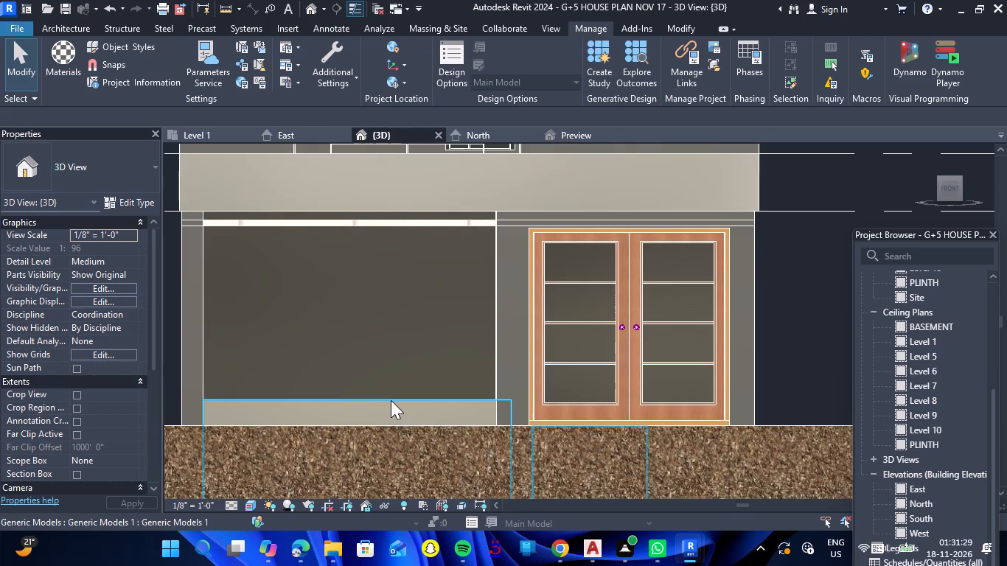
{"action": "scroll", "coordinate": [391, 400], "scroll_direction": "down", "scroll_amount": 4}
{"action": "left_click", "coordinate": [390, 417]}
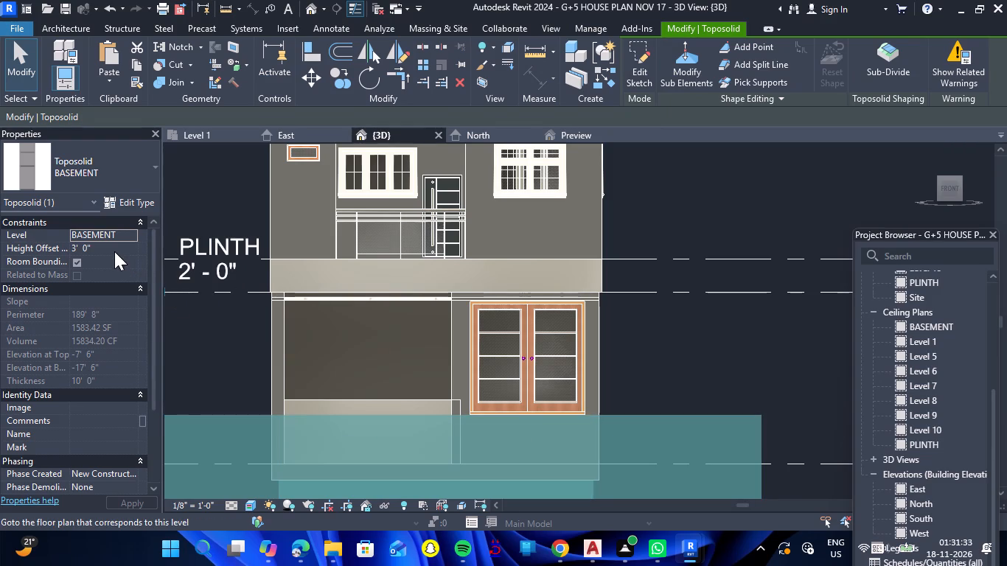
{"action": "left_click", "coordinate": [114, 251]}
{"action": "type", "text": "2'"}
{"action": "key", "text": "Return"}
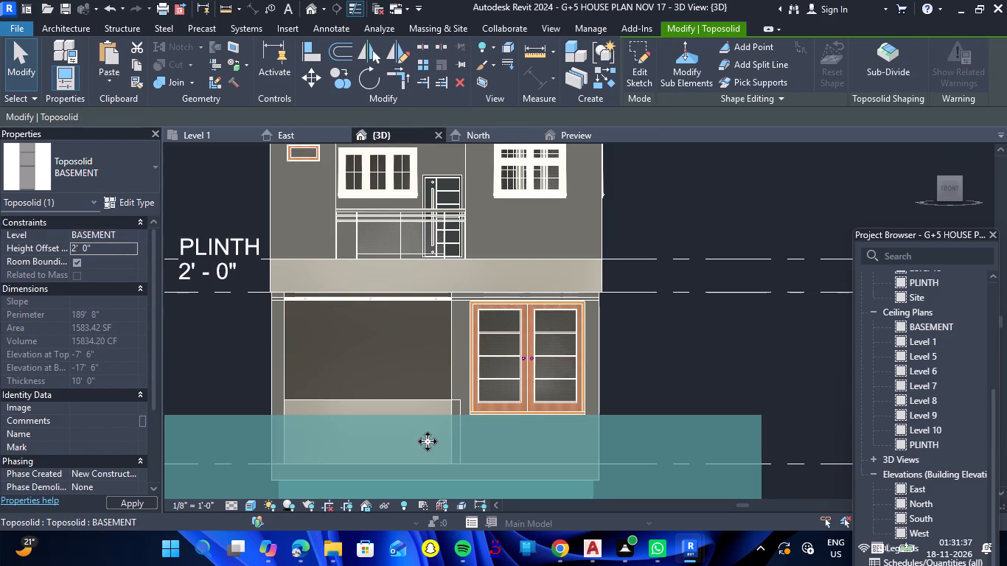
Nudge the BASEMENT toposolid upward in small increments toward the bottom of the basement's glazed double doors.
{"action": "left_click", "coordinate": [107, 247]}
{"action": "scroll", "coordinate": [108, 247], "scroll_direction": "down", "scroll_amount": 5}
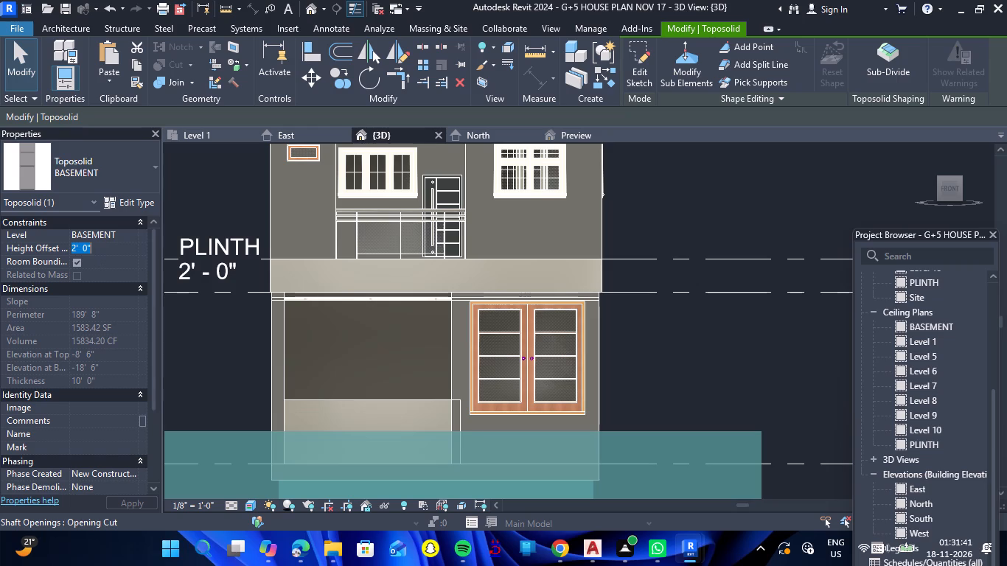
{"action": "scroll", "coordinate": [352, 349], "scroll_direction": "down", "scroll_amount": 3}
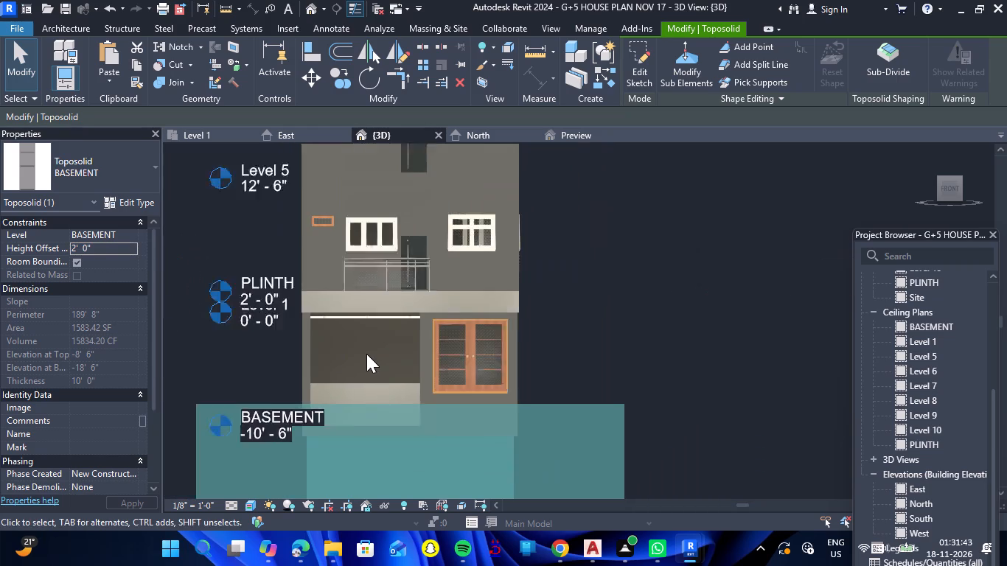
{"action": "scroll", "coordinate": [366, 354], "scroll_direction": "down", "scroll_amount": 2}
{"action": "scroll", "coordinate": [355, 371], "scroll_direction": "up", "scroll_amount": 2}
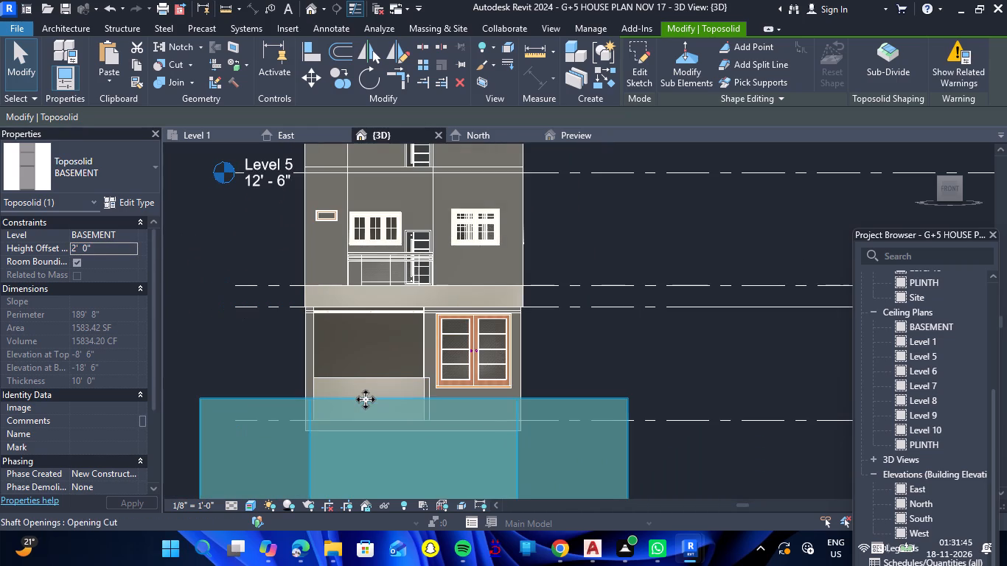
{"action": "key", "text": "Up"}
{"action": "key", "text": "Up"}
{"action": "key", "text": "Up"}
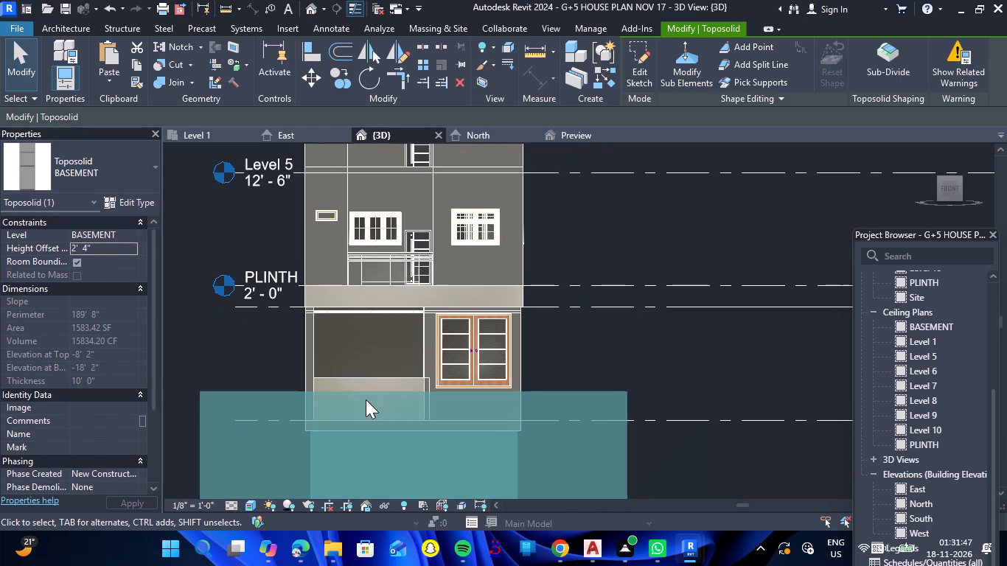
{"action": "key", "text": "Up"}
{"action": "key", "text": "Up"}
{"action": "key", "text": "Up"}
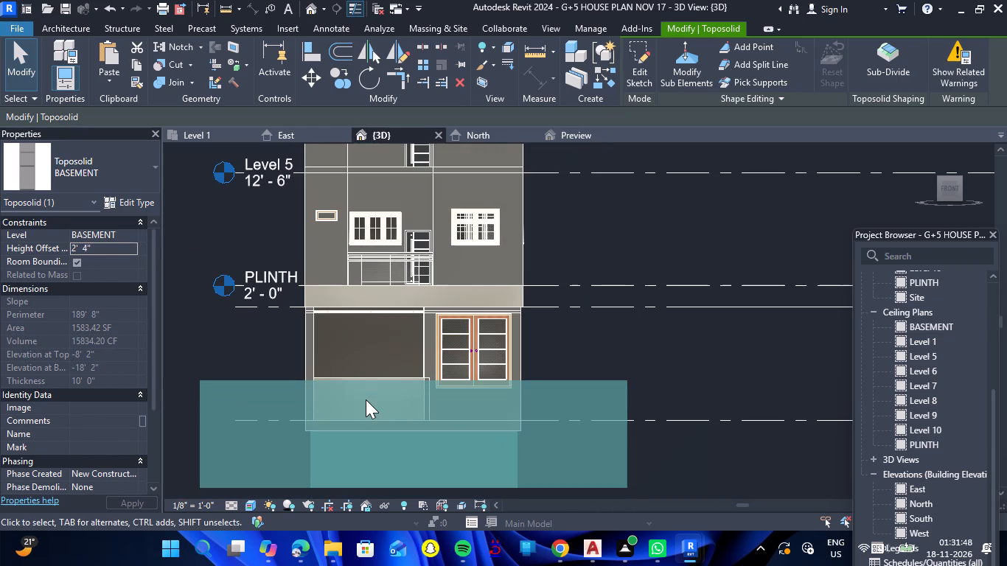